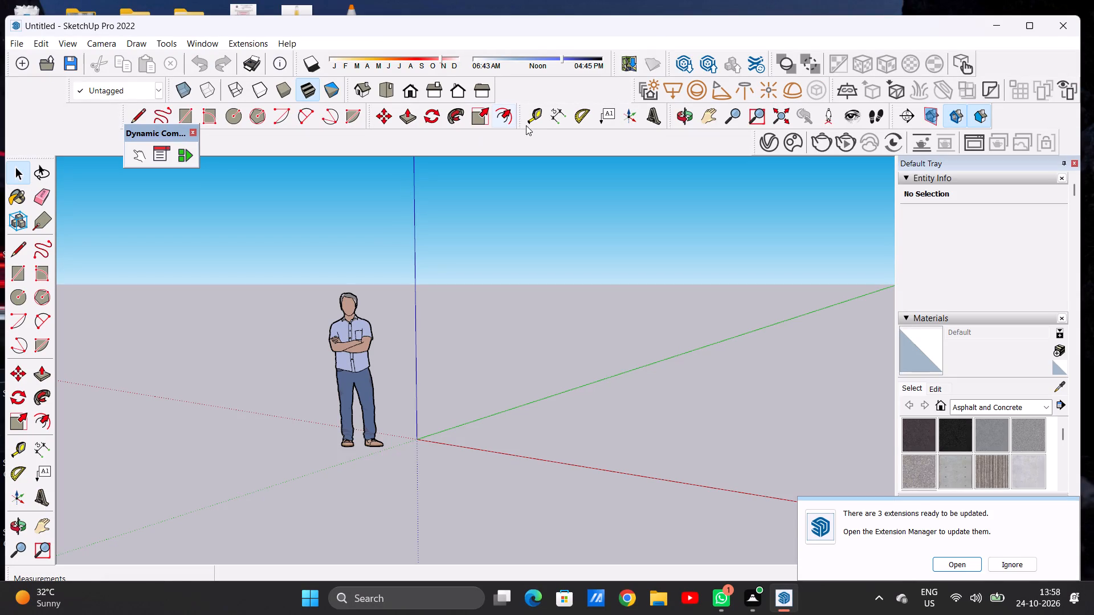
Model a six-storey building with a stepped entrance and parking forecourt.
In the top view, draw a rectangle about 12' 9" by 7' 3" on the ground plane, clear of the origin.
left_click(386, 89)
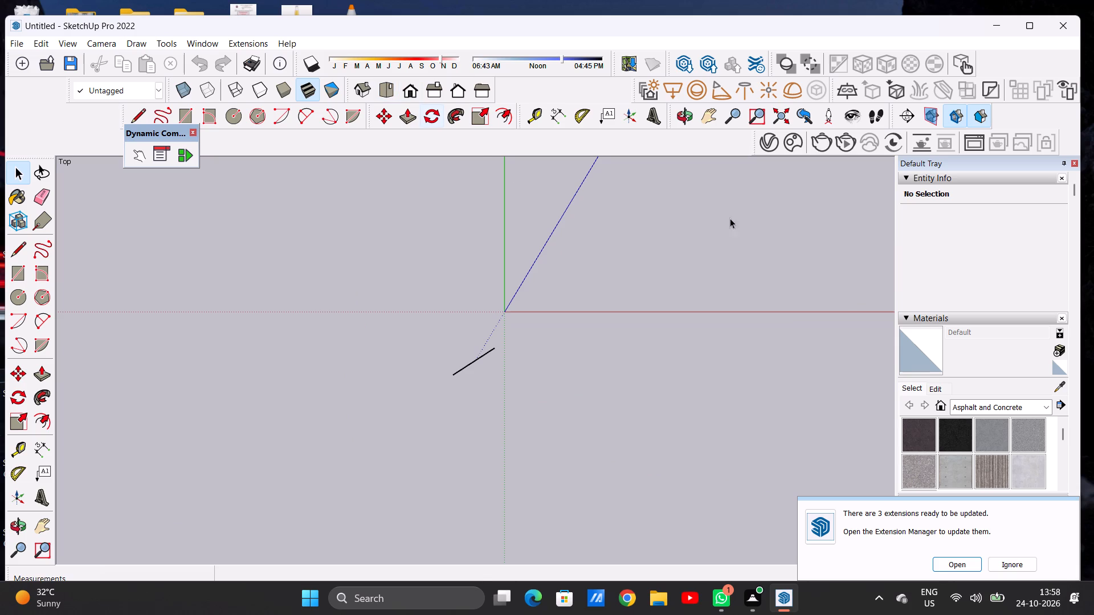
scroll(841, 238, "up", 11)
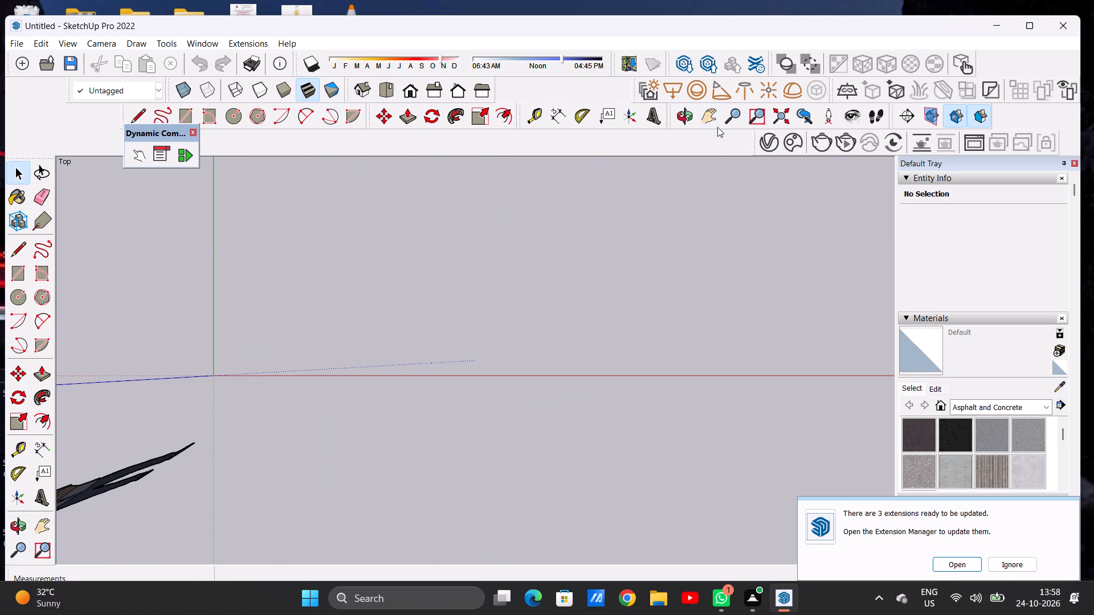
left_click(708, 120)
left_click_drag(222, 358, 157, 426)
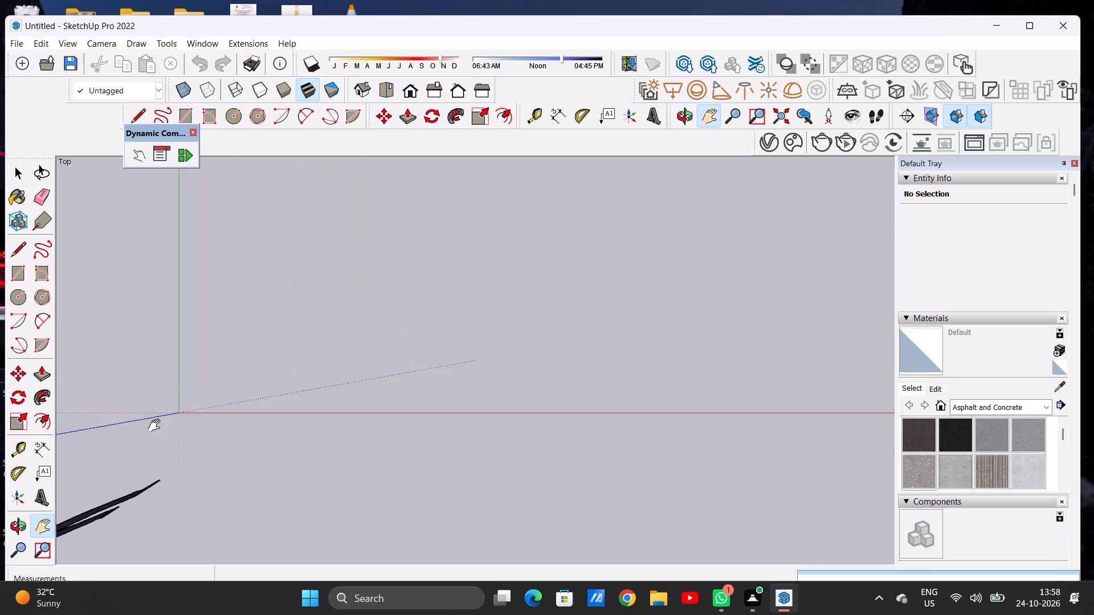
left_click_drag(157, 426, 51, 548)
left_click_drag(234, 421, 194, 481)
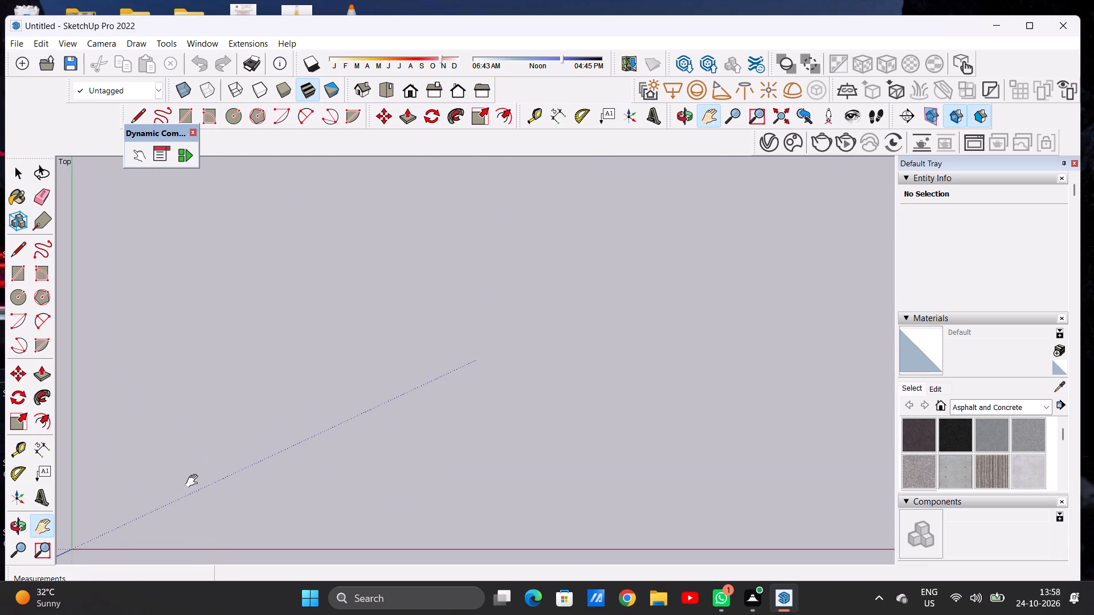
left_click_drag(194, 481, 191, 476)
key("space")
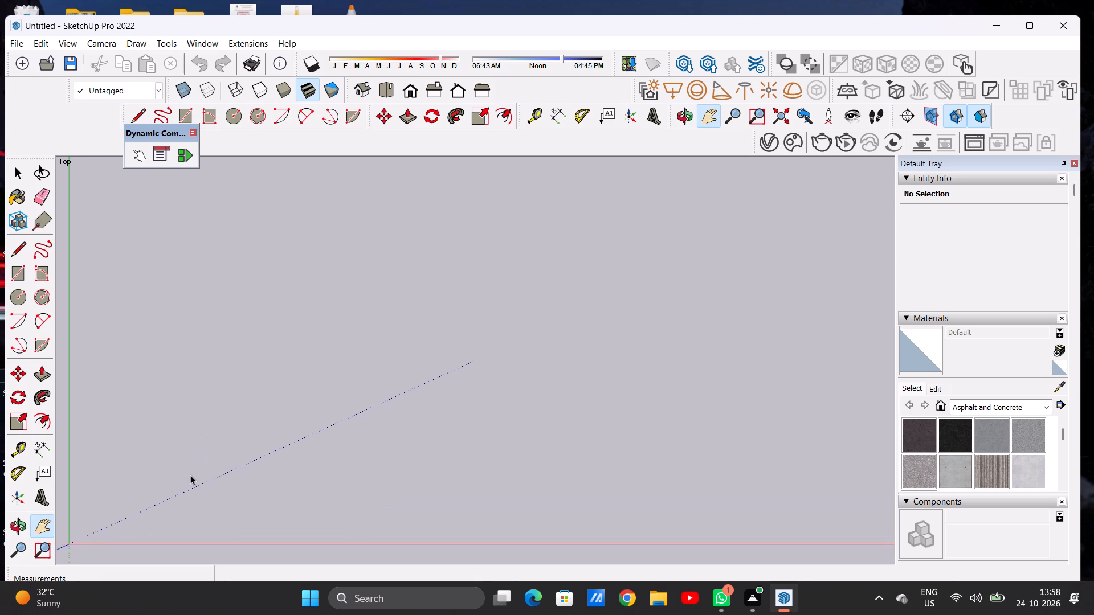
left_click(186, 113)
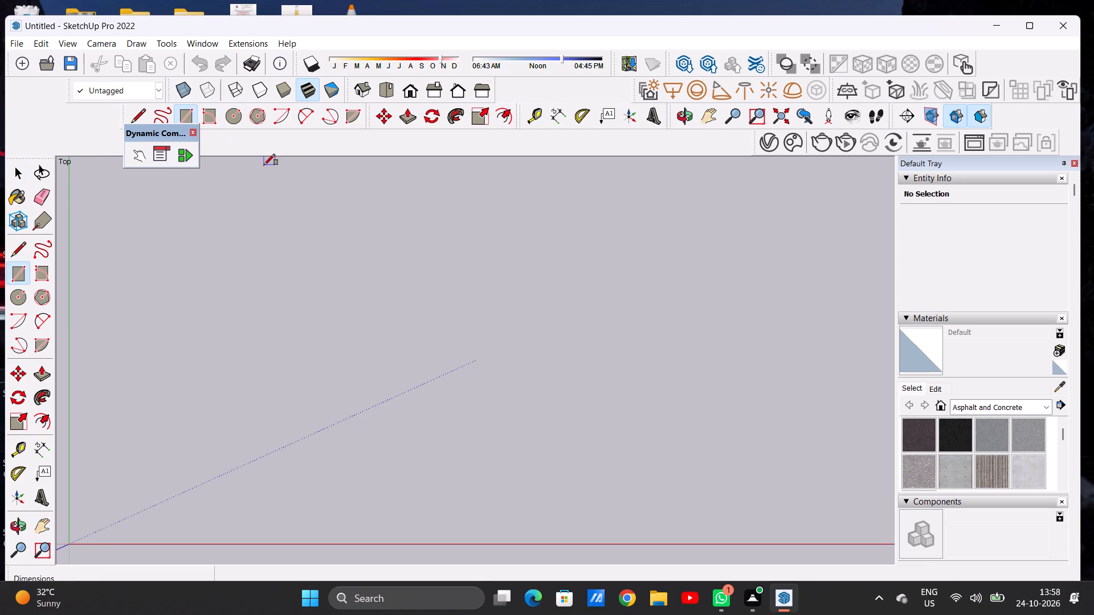
left_click(211, 168)
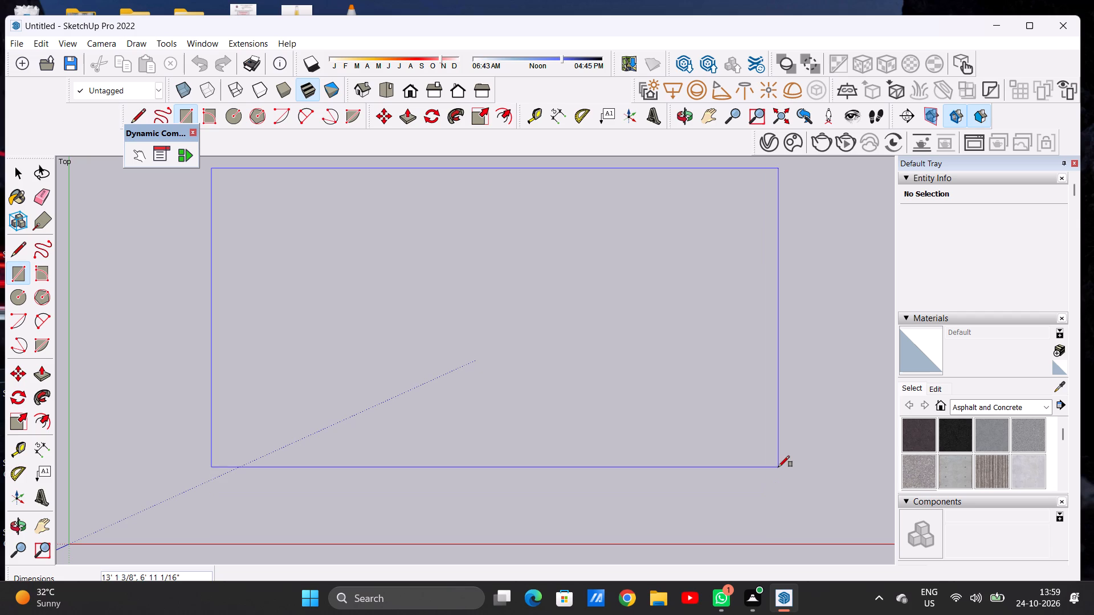
left_click(764, 483)
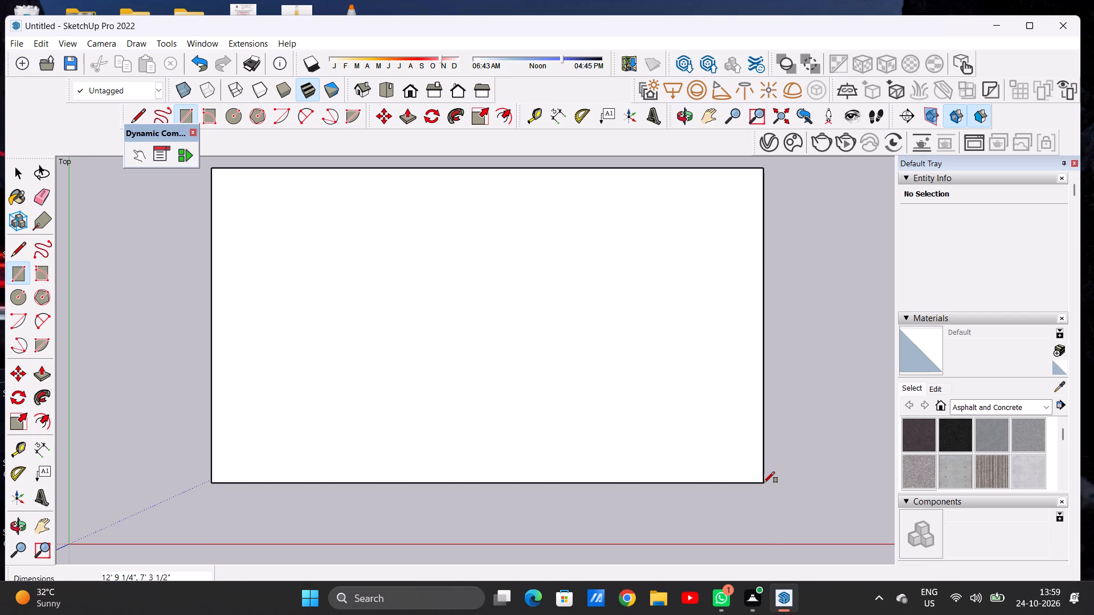
key("space")
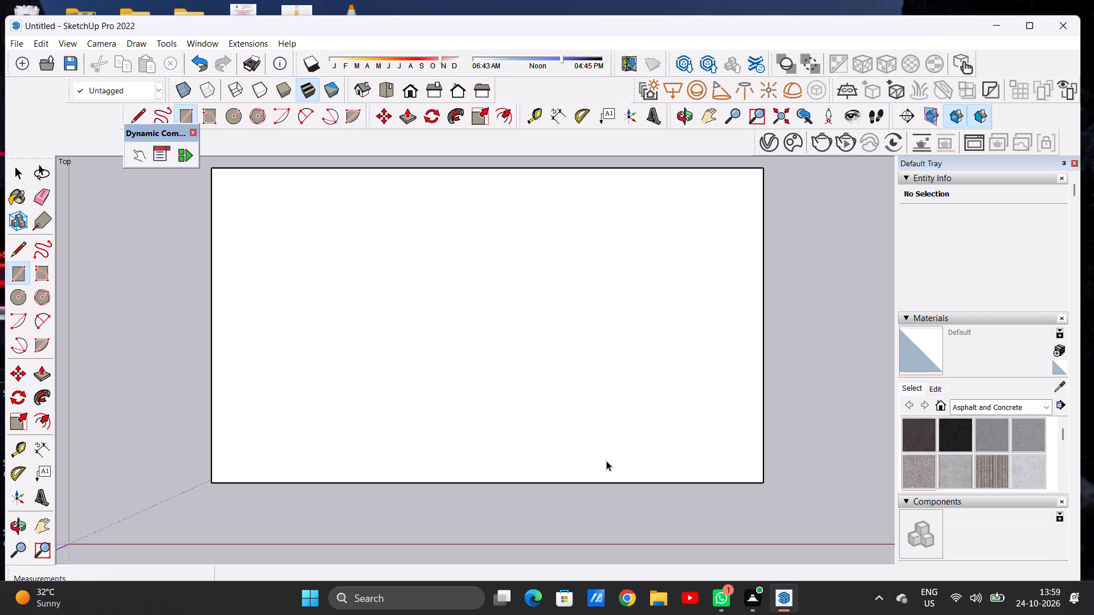
Move the whole rectangle about 18' diagonally up and away from the origin, then deselect it.
scroll(292, 429, "down", 20)
scroll(326, 315, "up", 7)
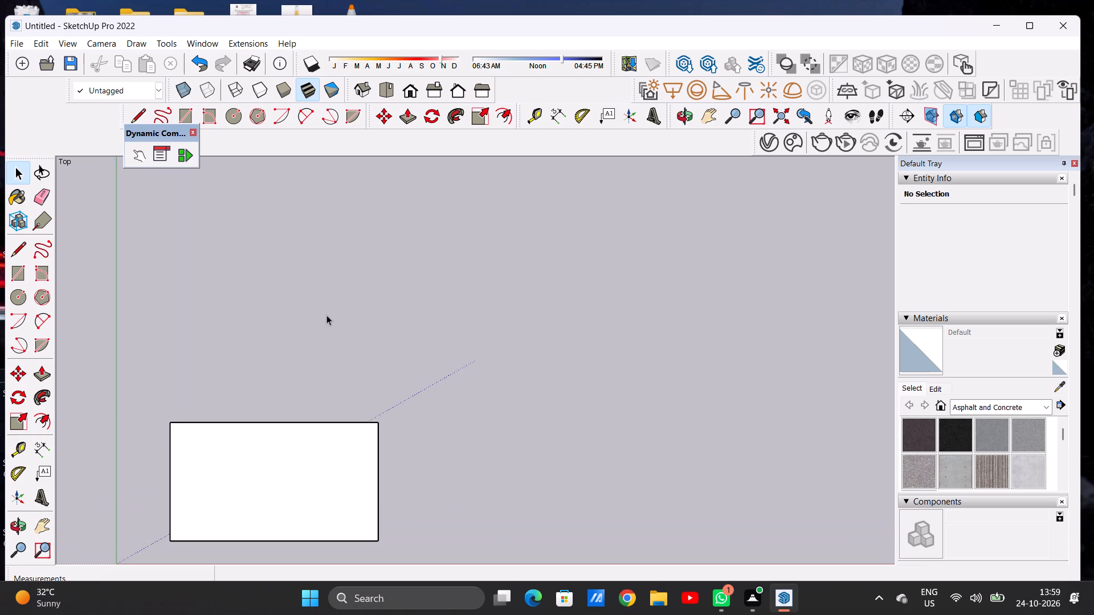
scroll(381, 385, "down", 5)
scroll(659, 509, "up", 3)
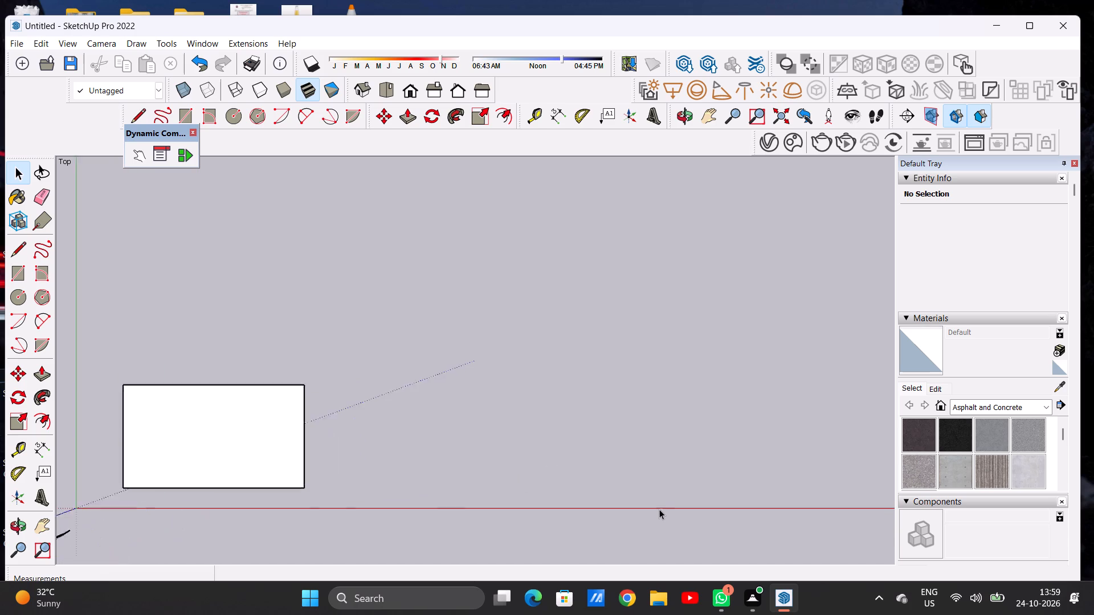
scroll(659, 509, "up", 1)
scroll(655, 502, "down", 4)
scroll(547, 400, "up", 4)
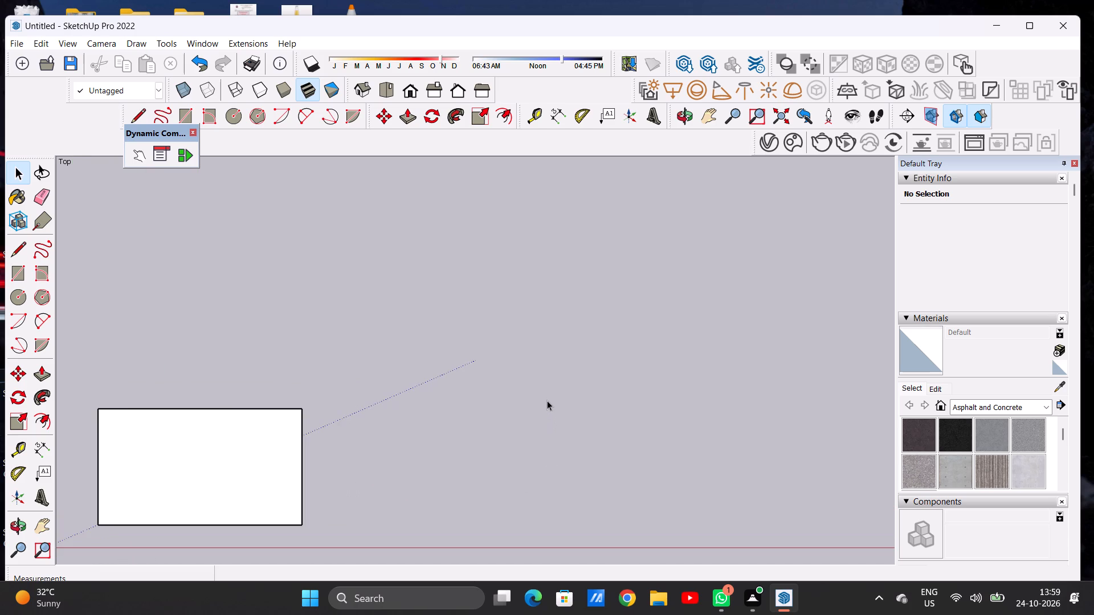
scroll(543, 401, "down", 2)
scroll(525, 396, "up", 2)
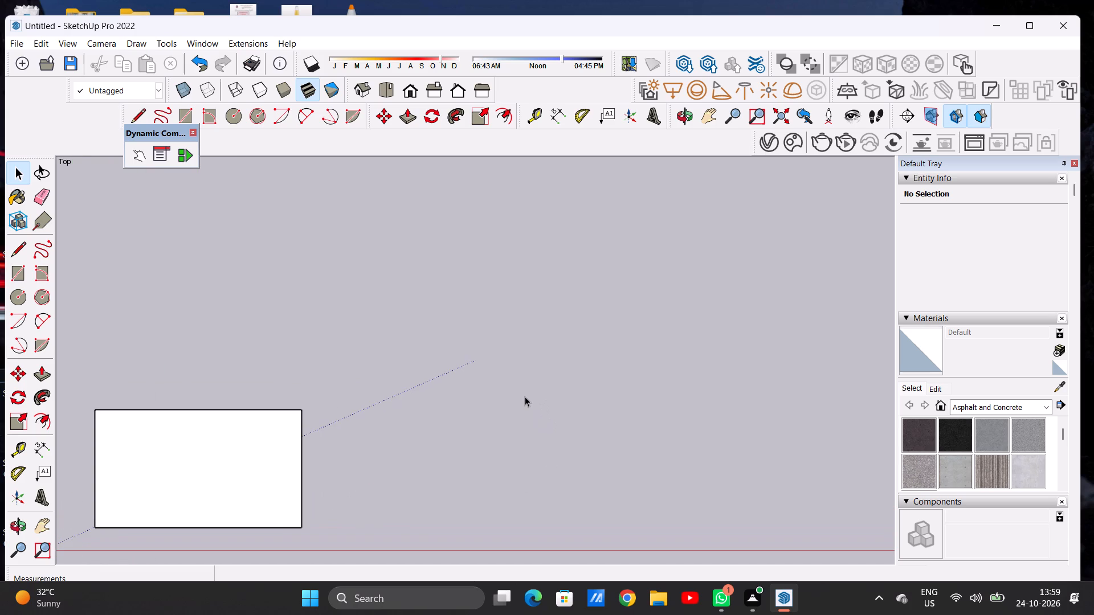
scroll(525, 396, "down", 1)
triple_click(280, 475)
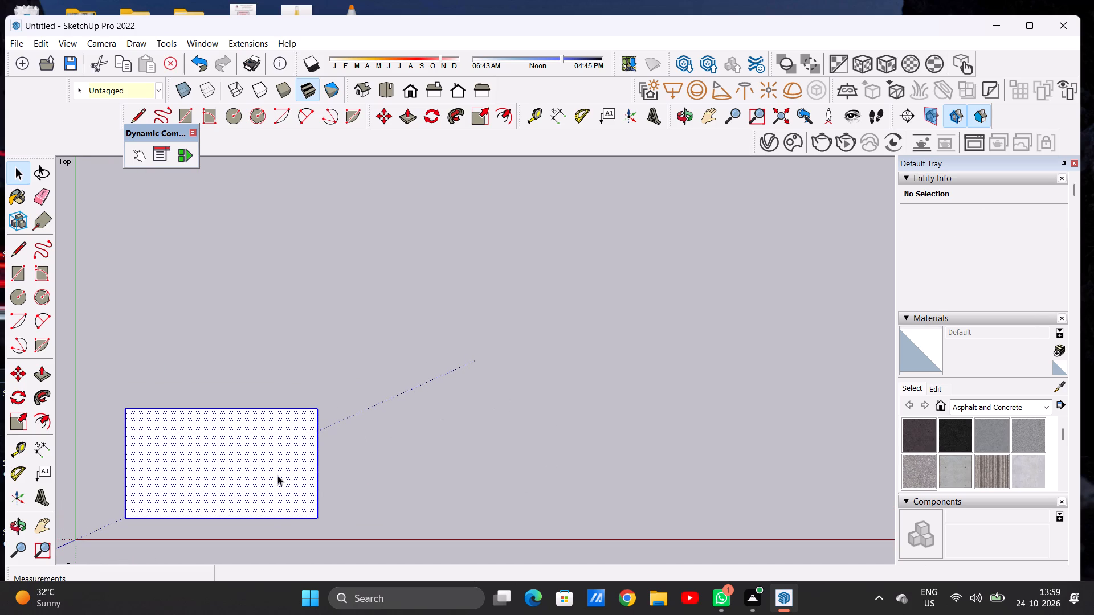
key("m")
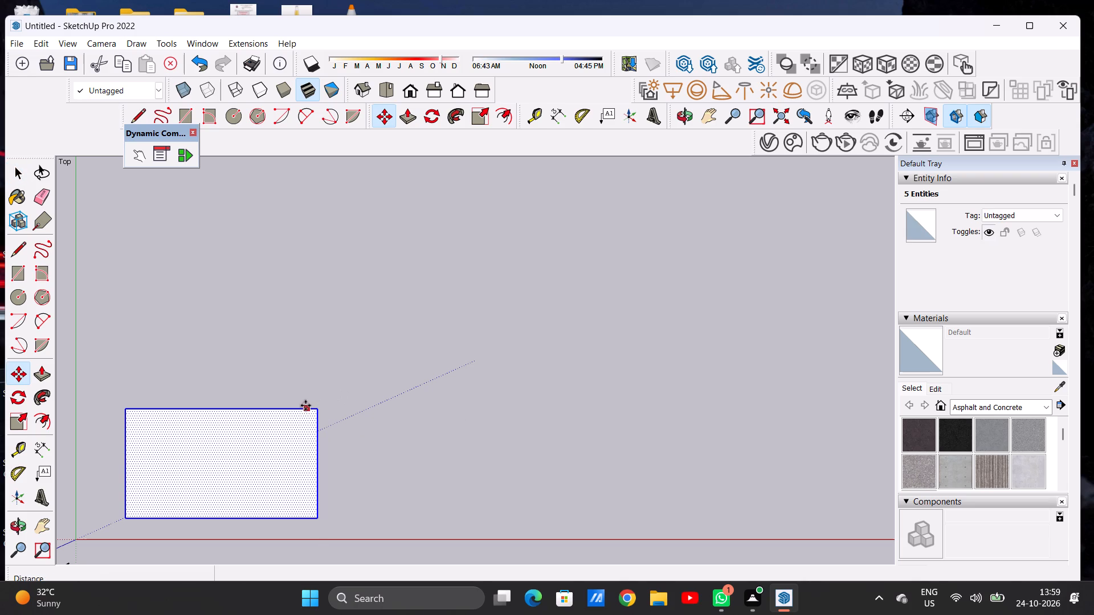
left_click(314, 408)
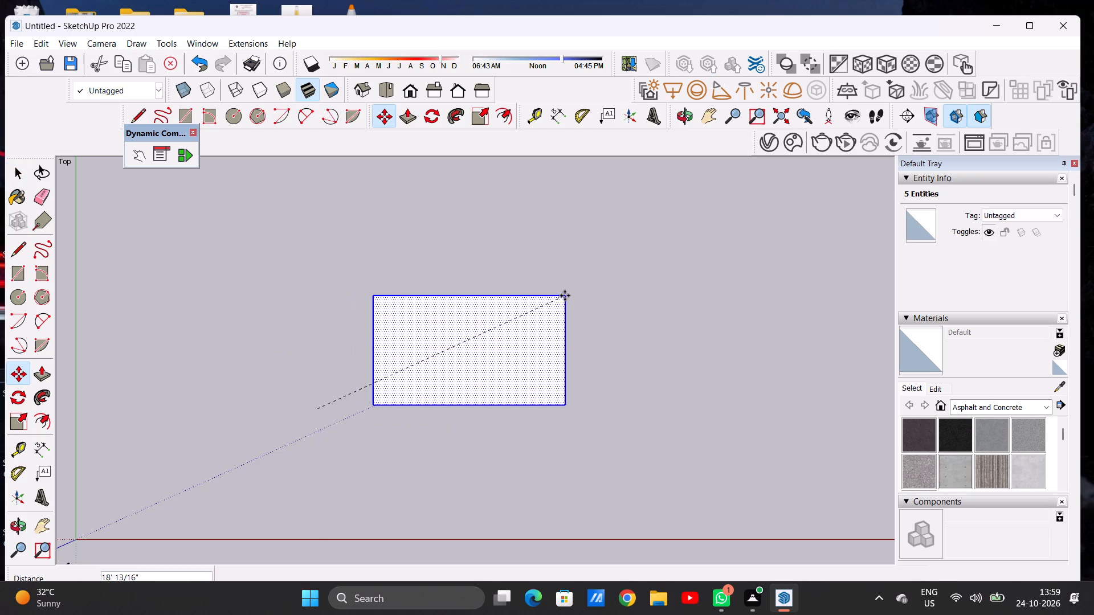
left_click(565, 296)
key("space")
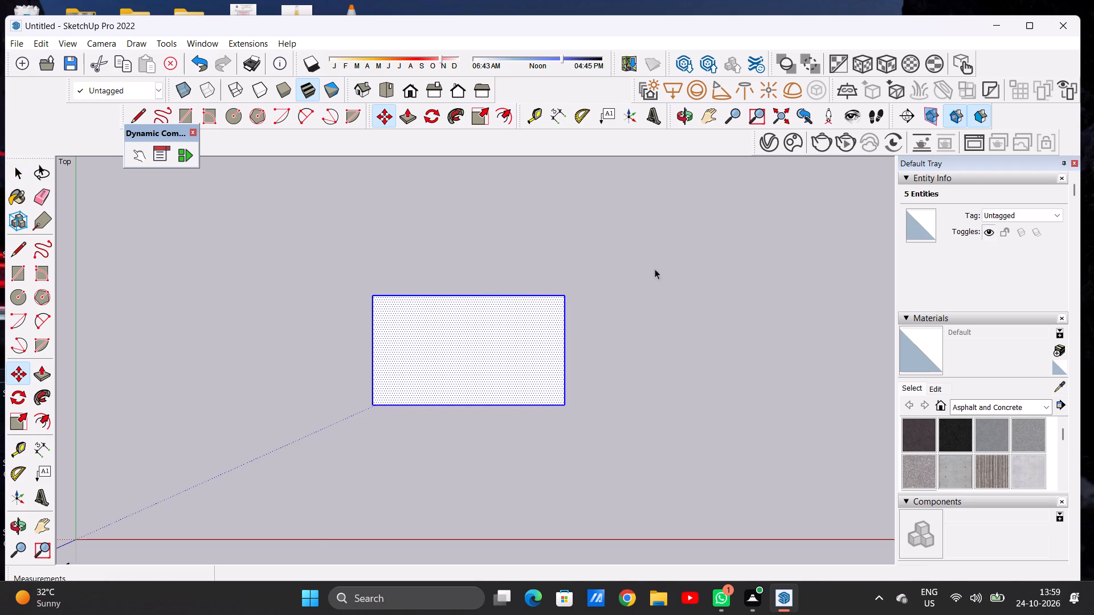
left_click(669, 269)
Draw a rectangle about 12' 9" by 3' 2" along the full upper edge of the existing rectangle.
scroll(488, 284, "down", 1)
scroll(532, 351, "up", 1)
scroll(532, 351, "down", 1)
scroll(532, 351, "up", 3)
scroll(532, 351, "down", 1)
scroll(532, 351, "up", 1)
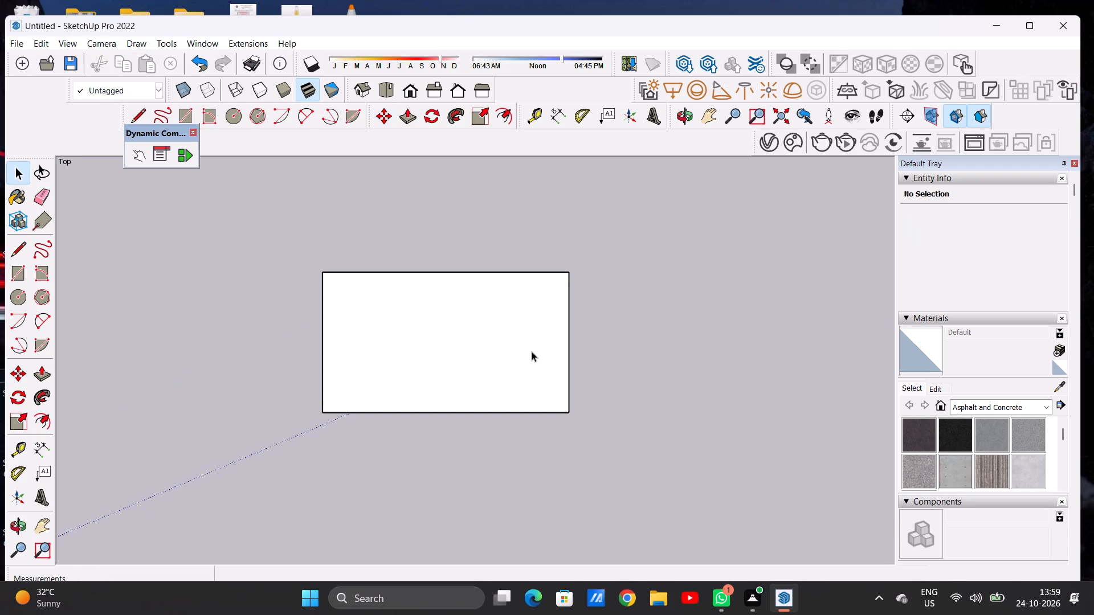
key("r")
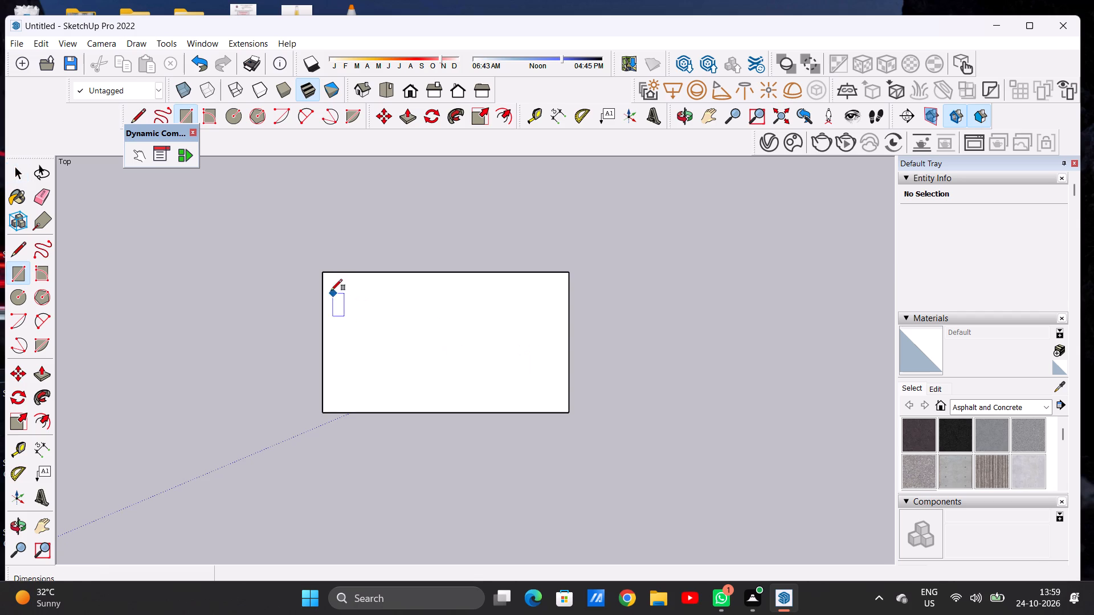
left_click(324, 273)
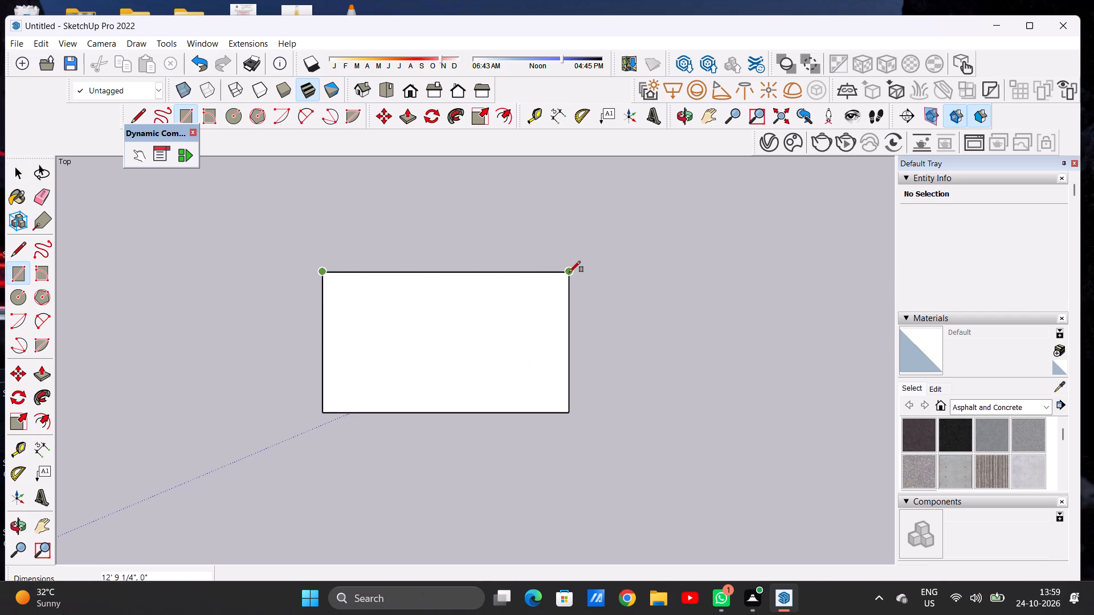
left_click(569, 272)
left_click(569, 211)
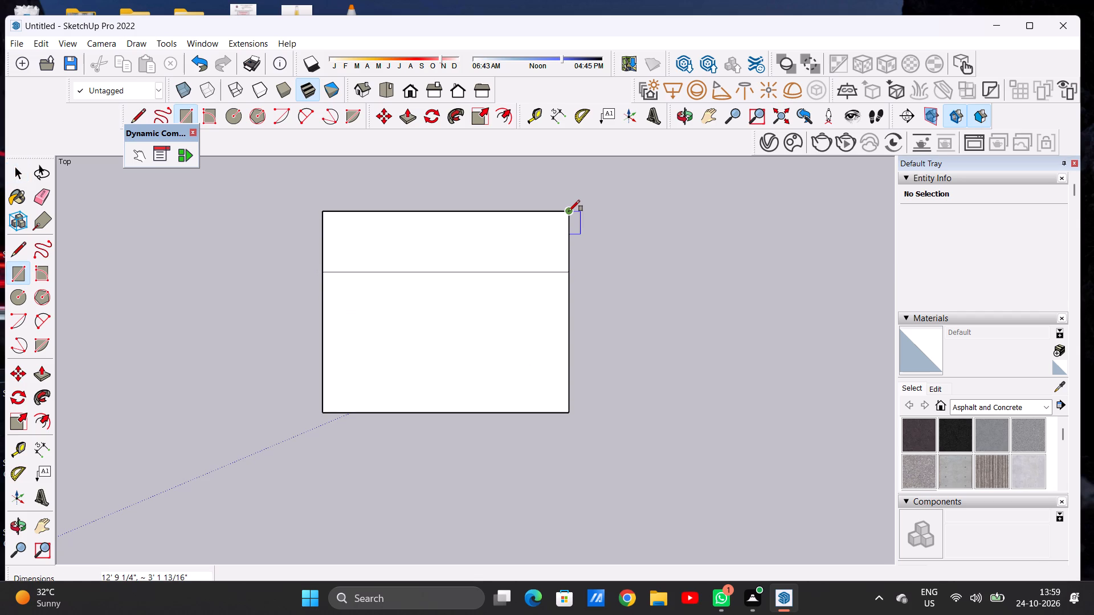
Draw a rectangle about 10' 5" high along the full right edge of the combined shape.
left_click(569, 211)
left_click(566, 411)
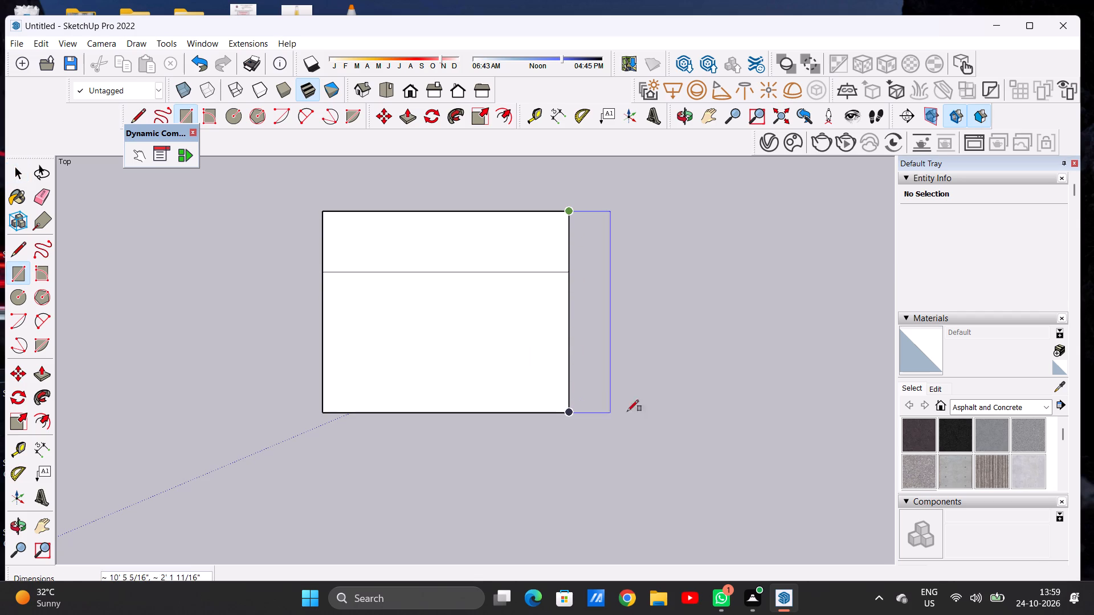
left_click(737, 413)
key("space")
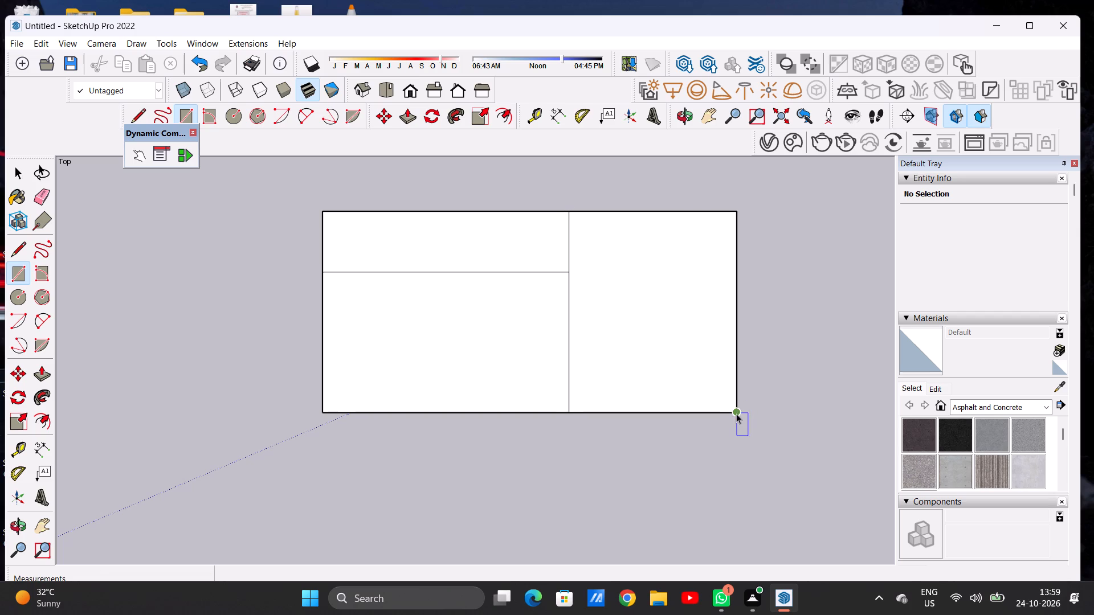
Erase the horizontal and vertical dividing edges so the three rectangles form one face.
type("E")
scroll(364, 354, "down", 4)
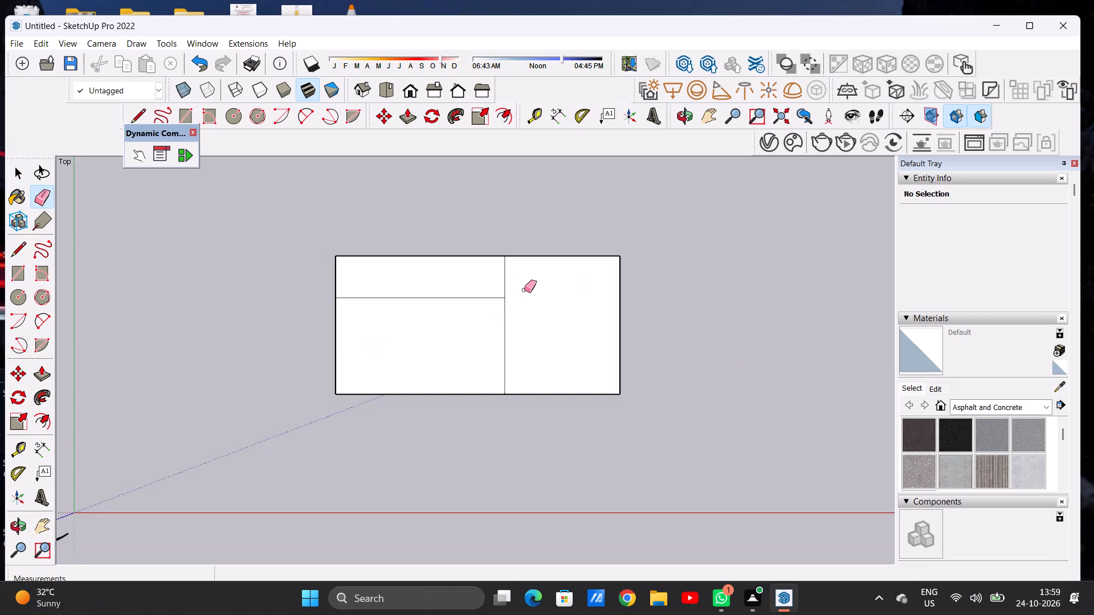
scroll(509, 286, "up", 12)
left_click_drag(487, 283, 504, 289)
left_click_drag(486, 309, 501, 367)
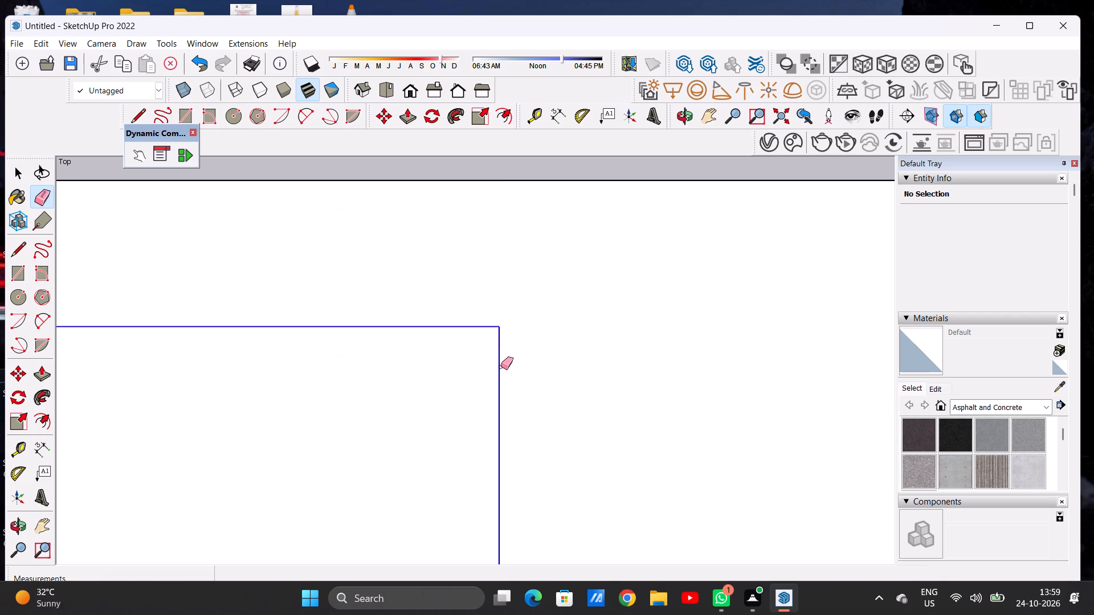
left_click_drag(501, 367, 502, 367)
key("space")
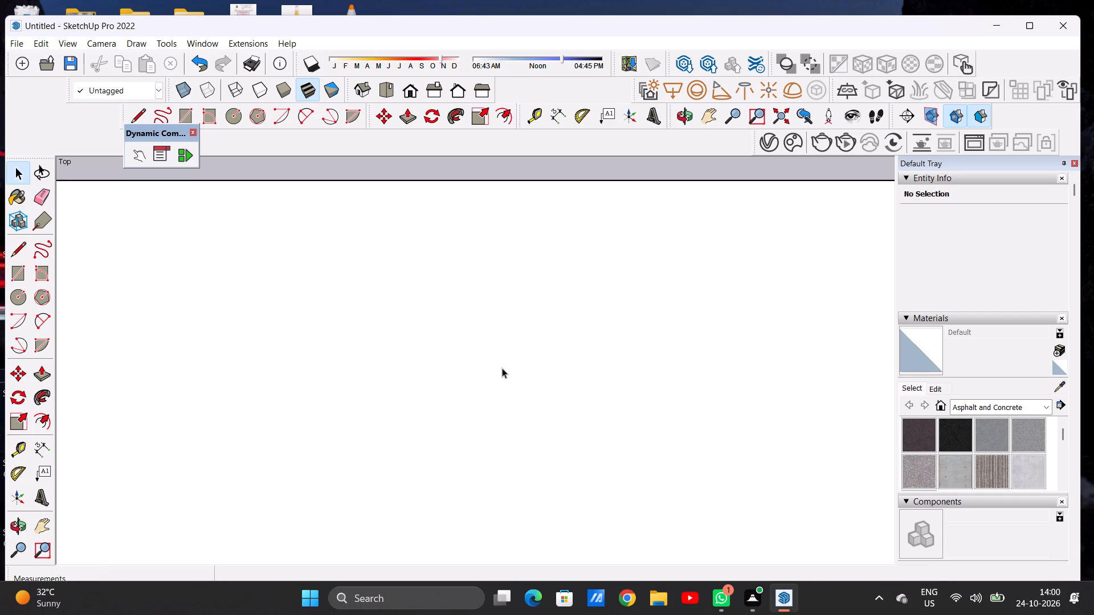
Draw a rectangle about 21' 5" by 4' along the full upper edge of the merged face.
scroll(502, 368, "down", 15)
scroll(538, 362, "up", 1)
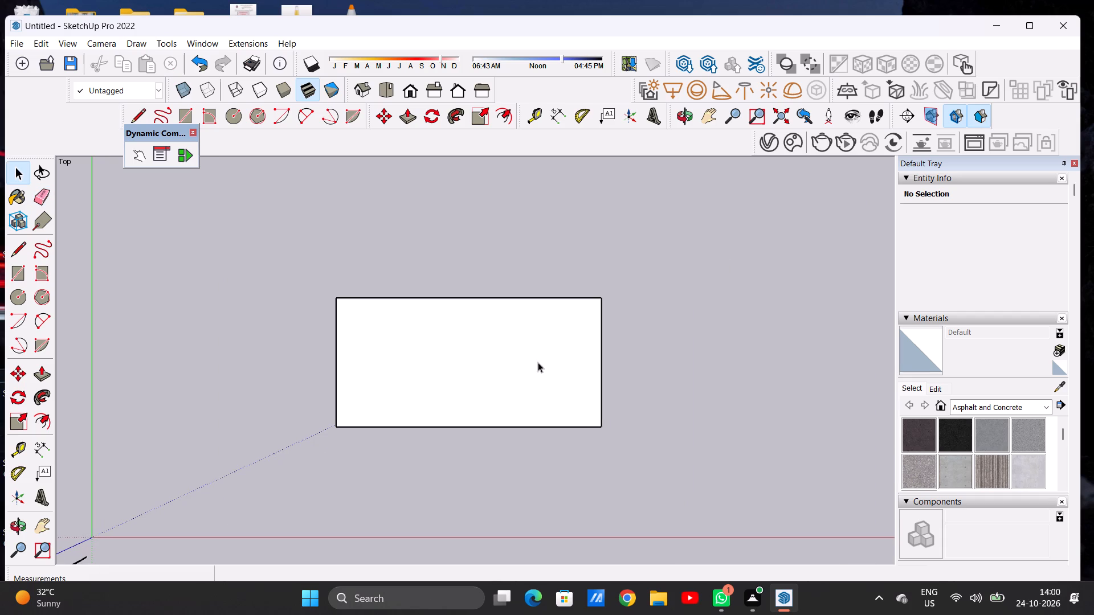
key("r")
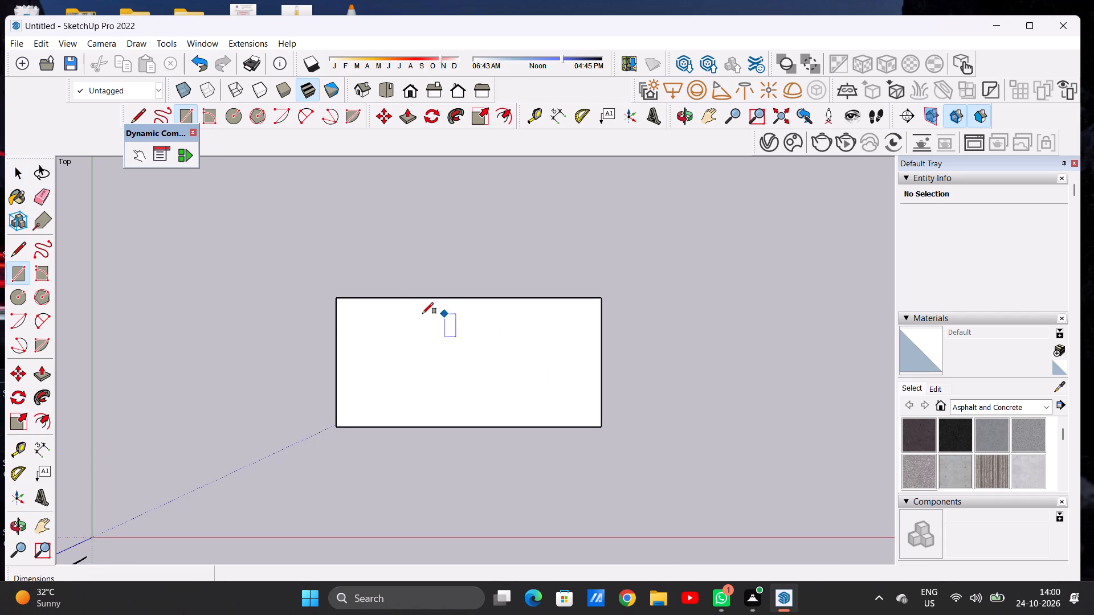
left_click(340, 301)
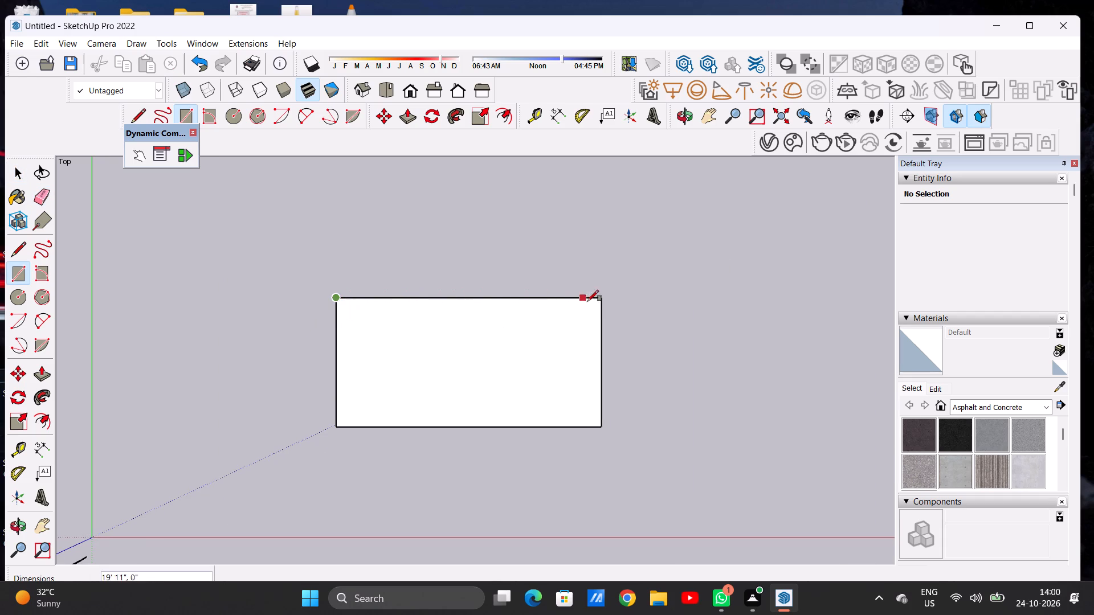
left_click(602, 300)
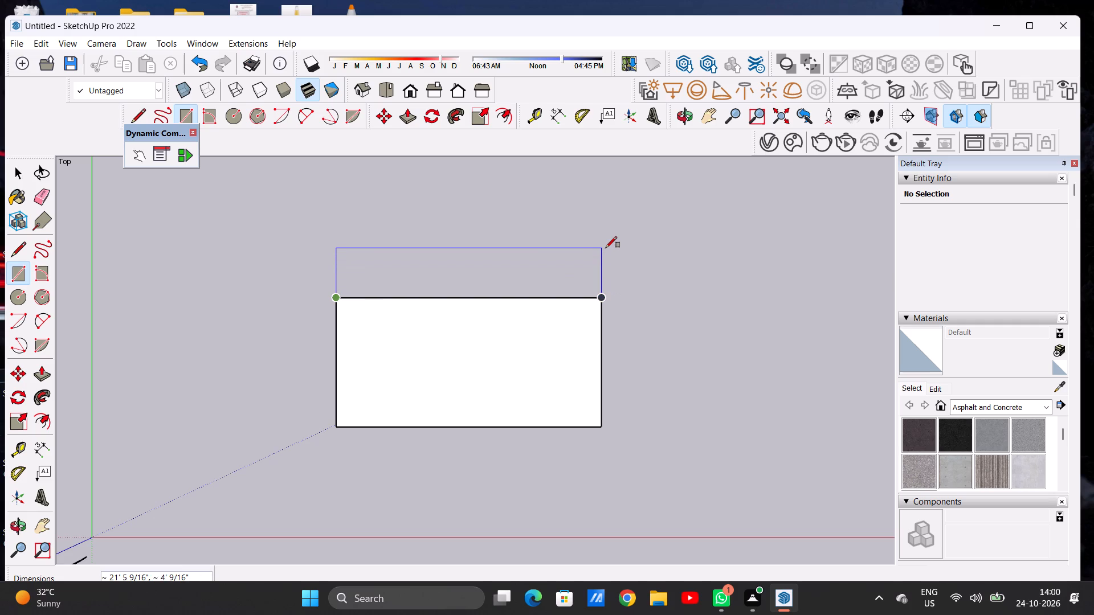
left_click(606, 248)
key("space")
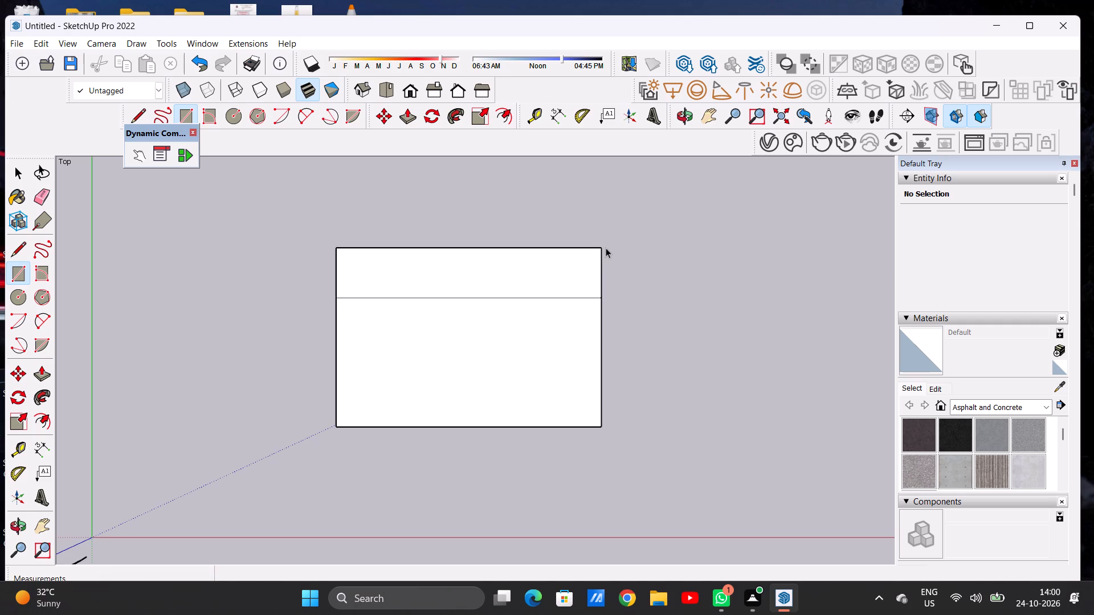
Erase the horizontal dividing edge between the new upper strip and the face below it.
type("E")
left_click_drag(507, 290, 509, 300)
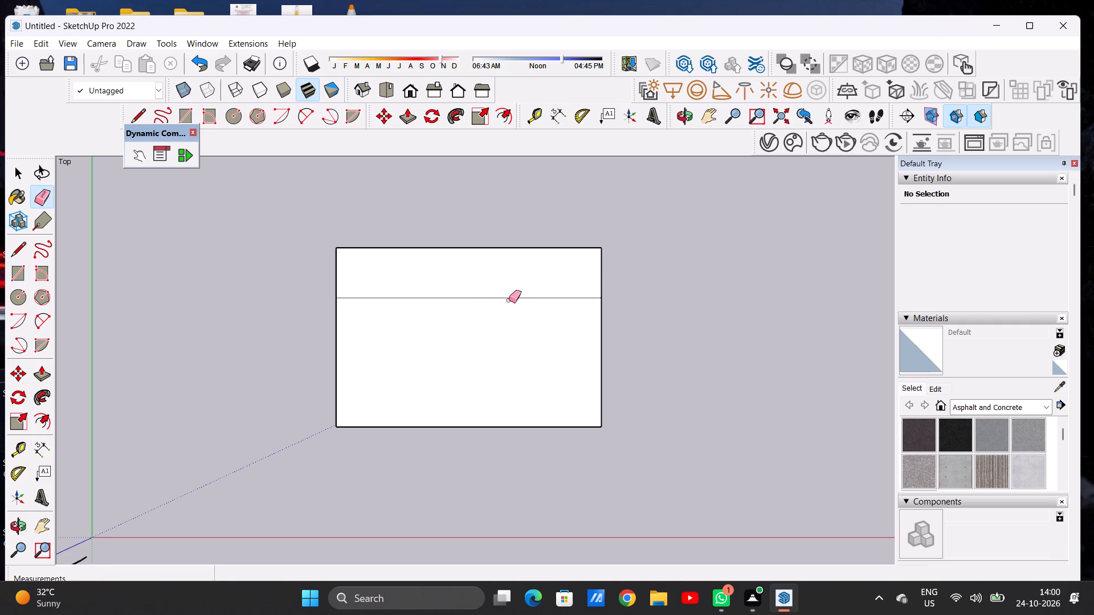
left_click_drag(509, 300, 509, 307)
key("space")
Draw a rectangle about 14' 7" by 7' 1" along the full right edge of the merged face.
type("R")
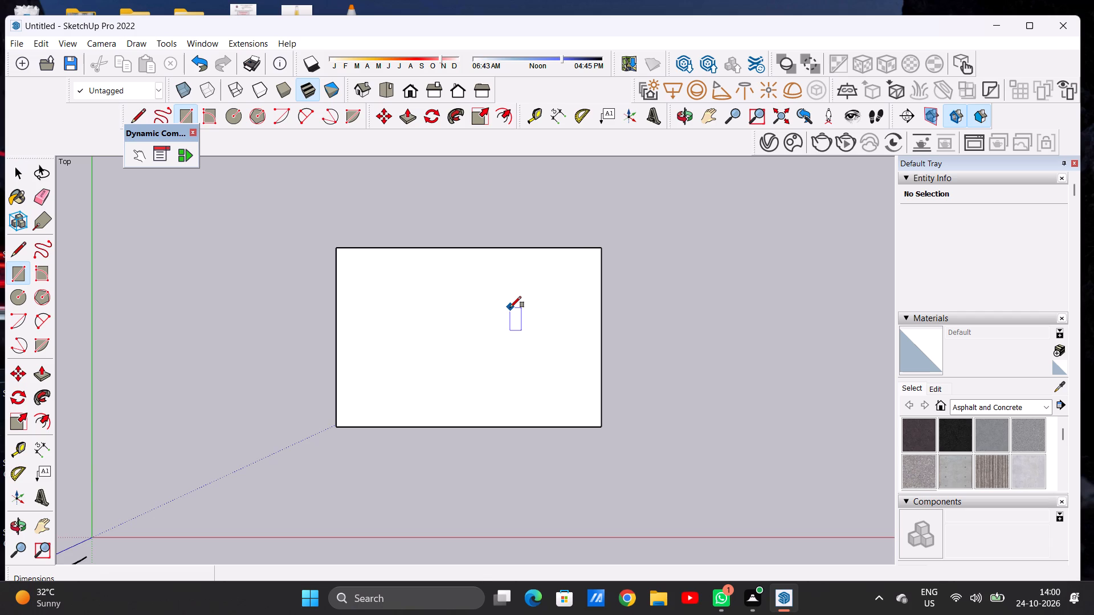
left_click(601, 250)
left_click(605, 428)
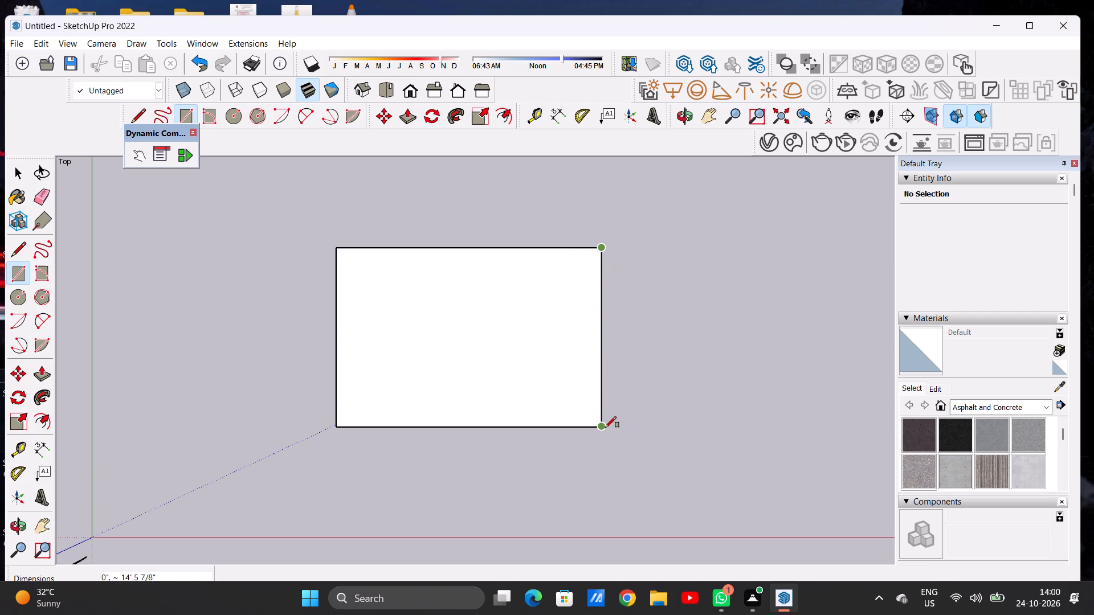
left_click(689, 428)
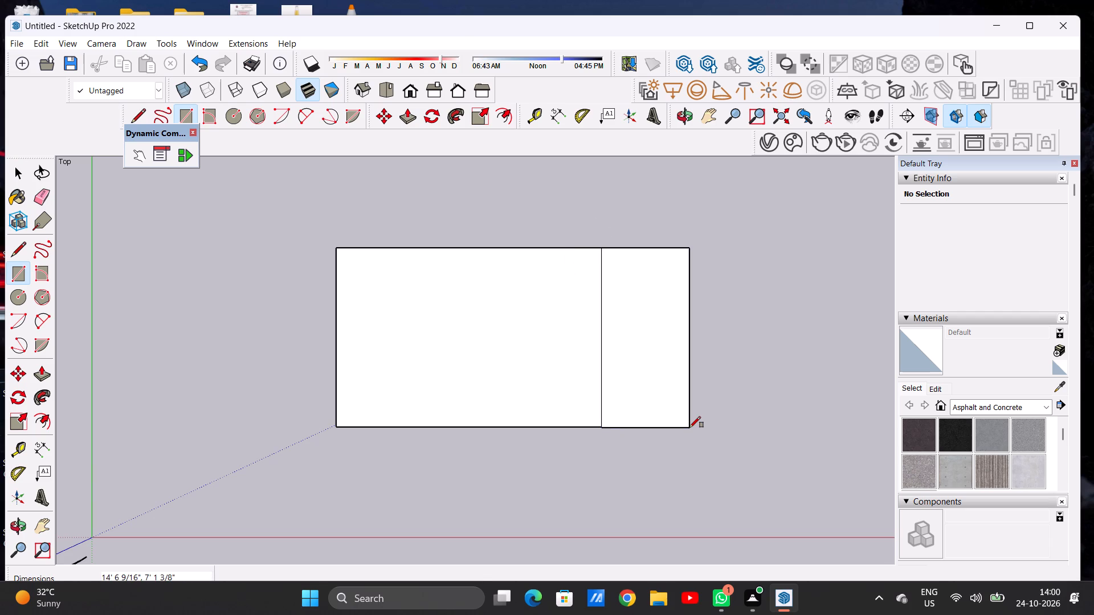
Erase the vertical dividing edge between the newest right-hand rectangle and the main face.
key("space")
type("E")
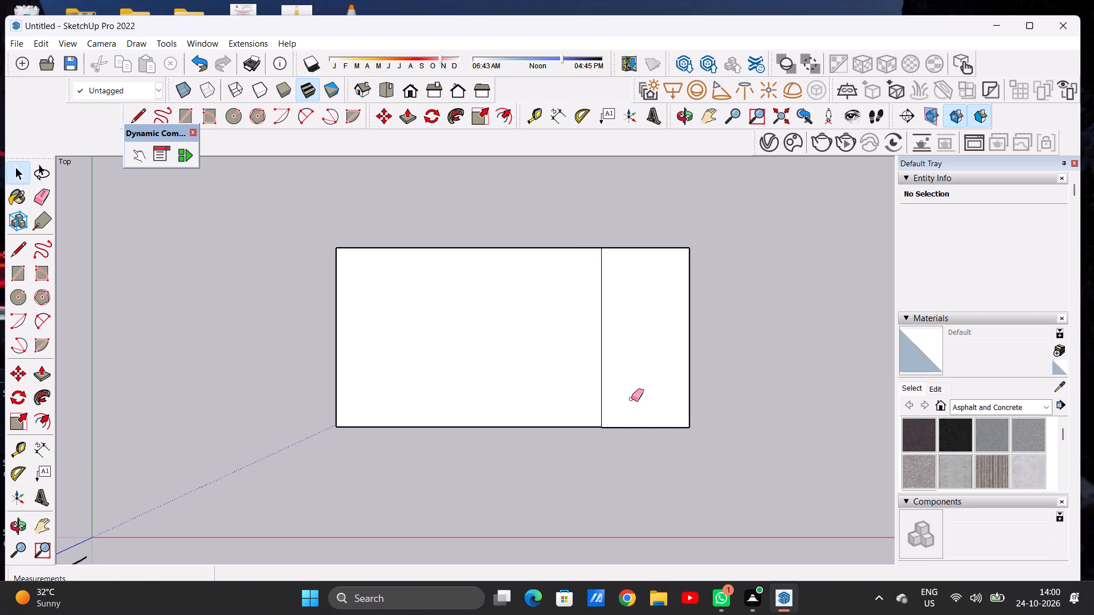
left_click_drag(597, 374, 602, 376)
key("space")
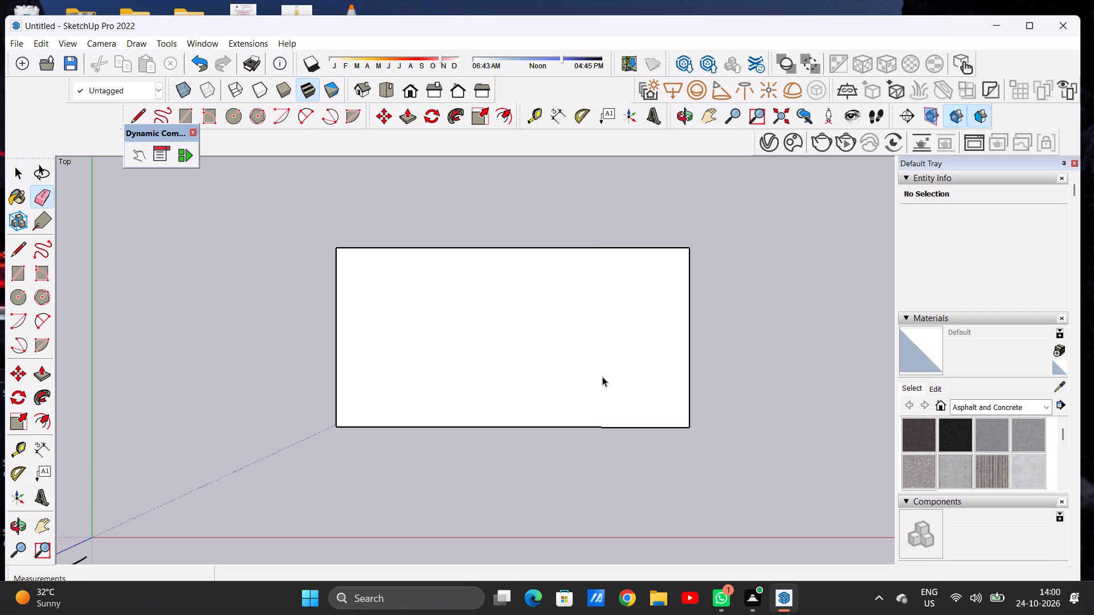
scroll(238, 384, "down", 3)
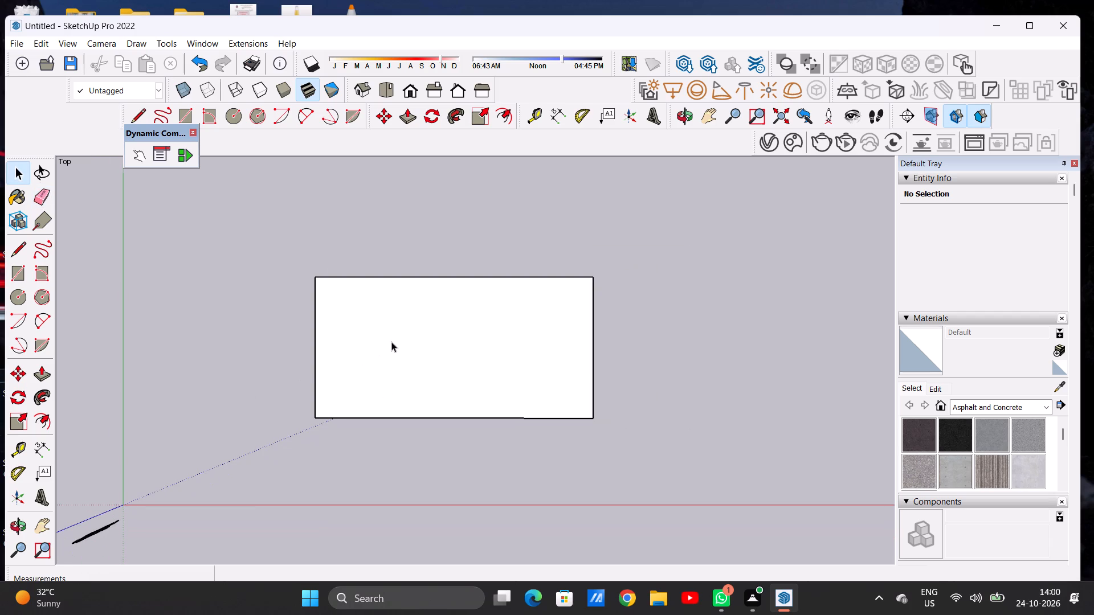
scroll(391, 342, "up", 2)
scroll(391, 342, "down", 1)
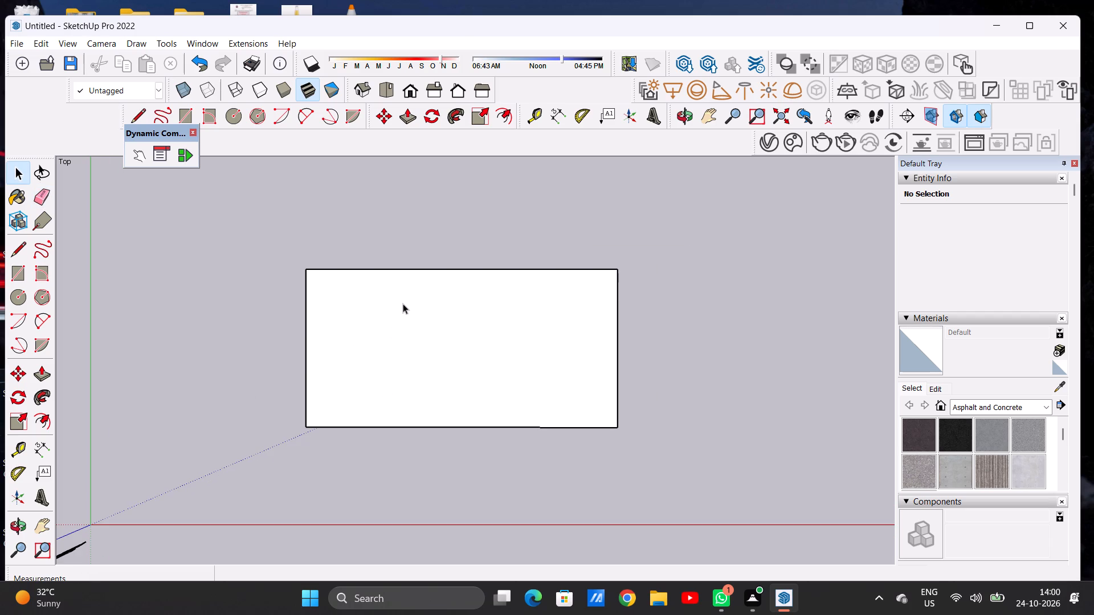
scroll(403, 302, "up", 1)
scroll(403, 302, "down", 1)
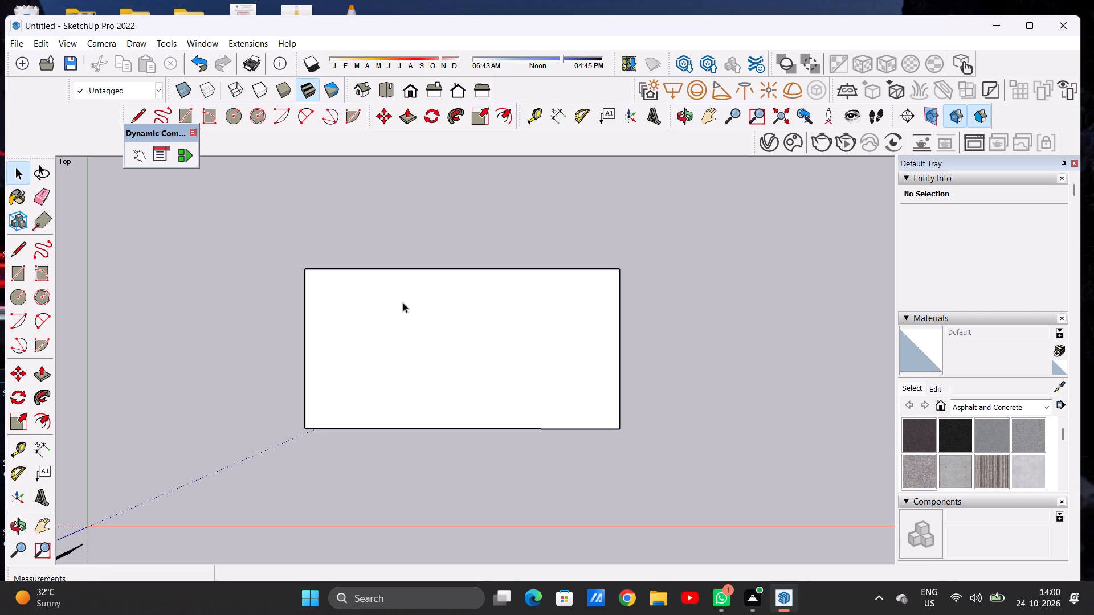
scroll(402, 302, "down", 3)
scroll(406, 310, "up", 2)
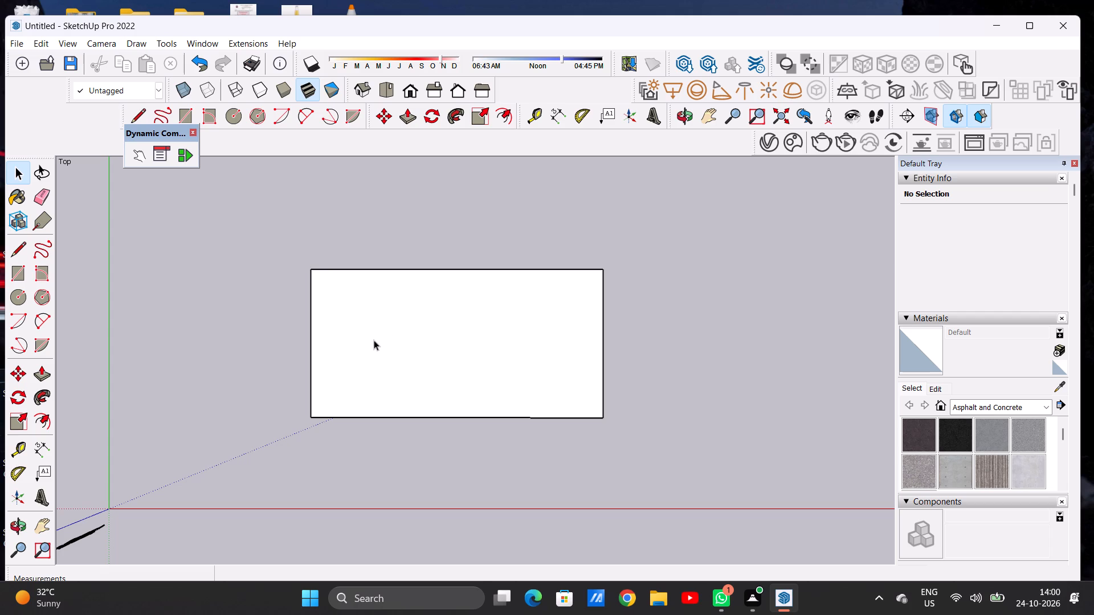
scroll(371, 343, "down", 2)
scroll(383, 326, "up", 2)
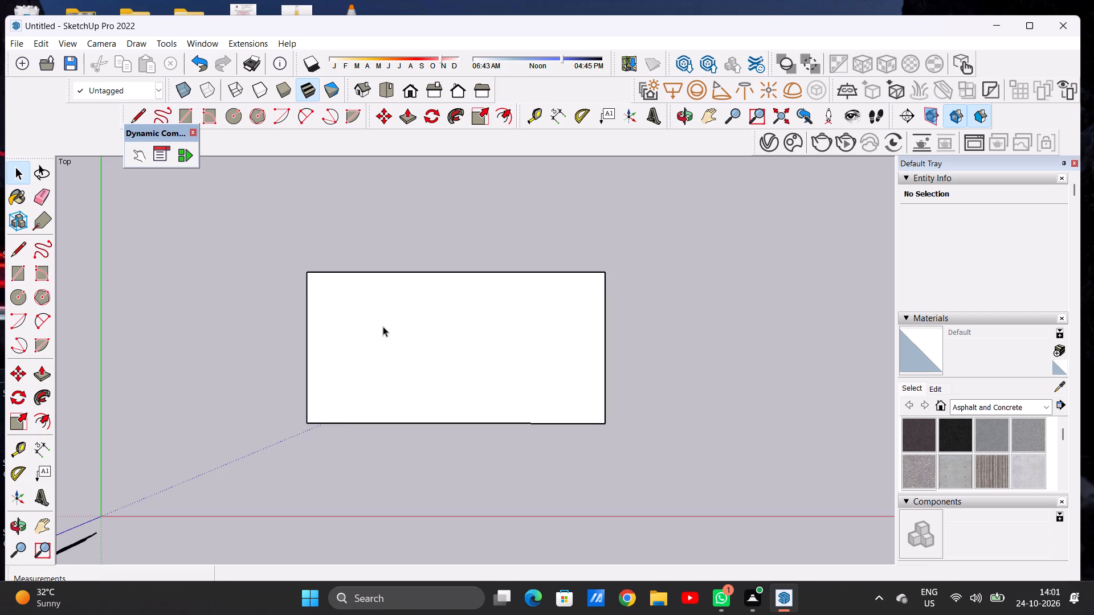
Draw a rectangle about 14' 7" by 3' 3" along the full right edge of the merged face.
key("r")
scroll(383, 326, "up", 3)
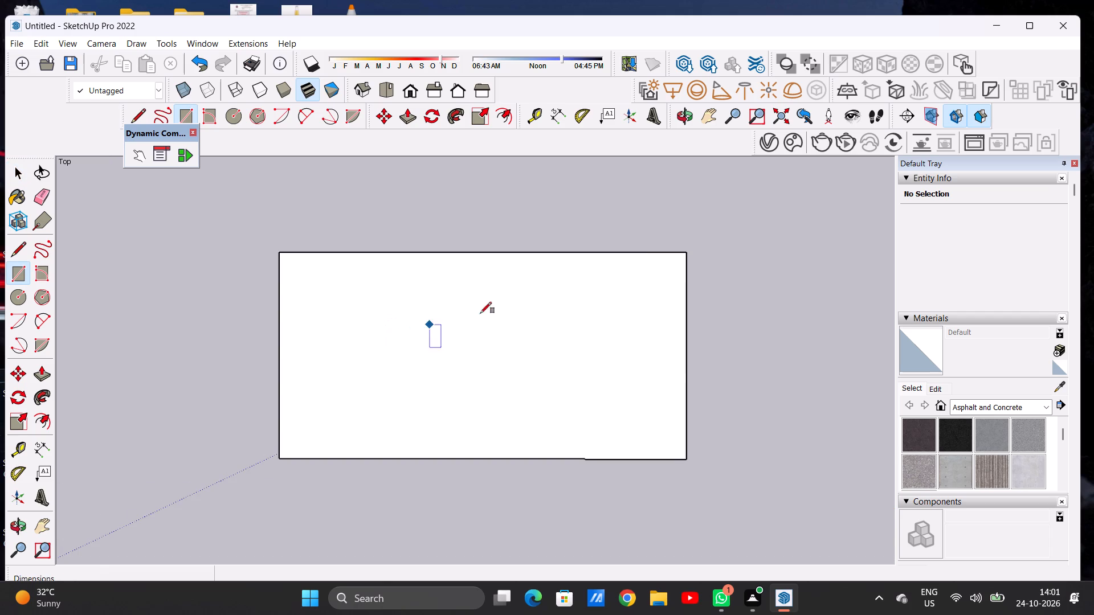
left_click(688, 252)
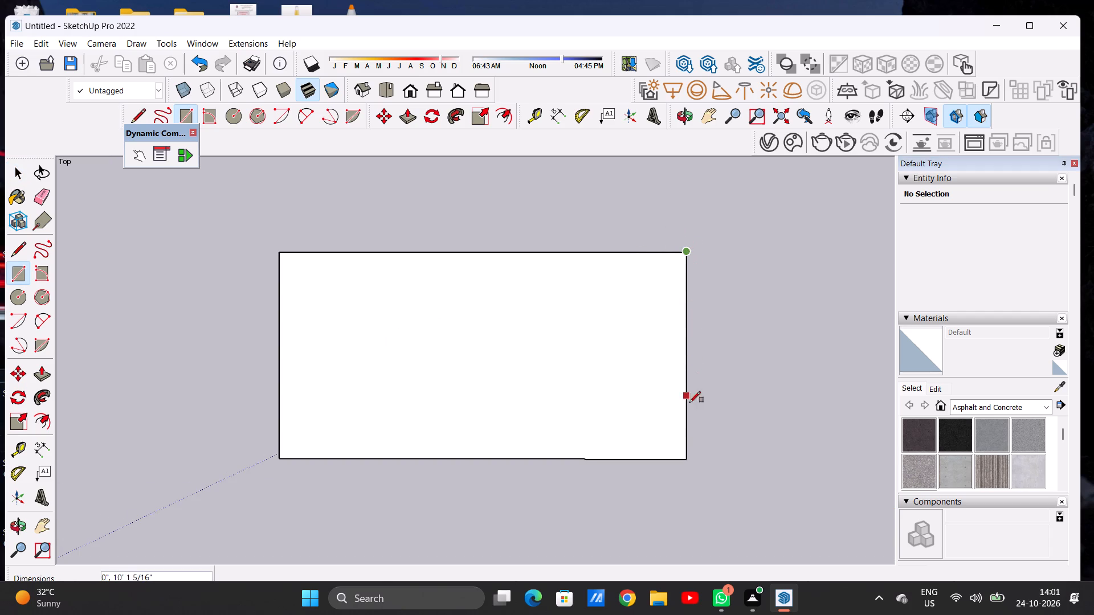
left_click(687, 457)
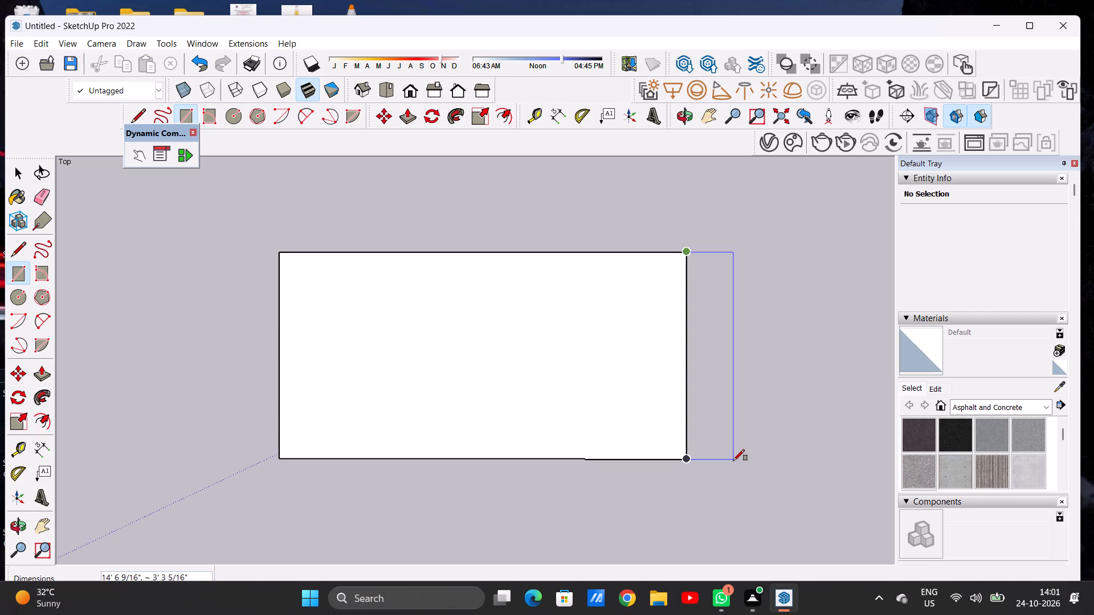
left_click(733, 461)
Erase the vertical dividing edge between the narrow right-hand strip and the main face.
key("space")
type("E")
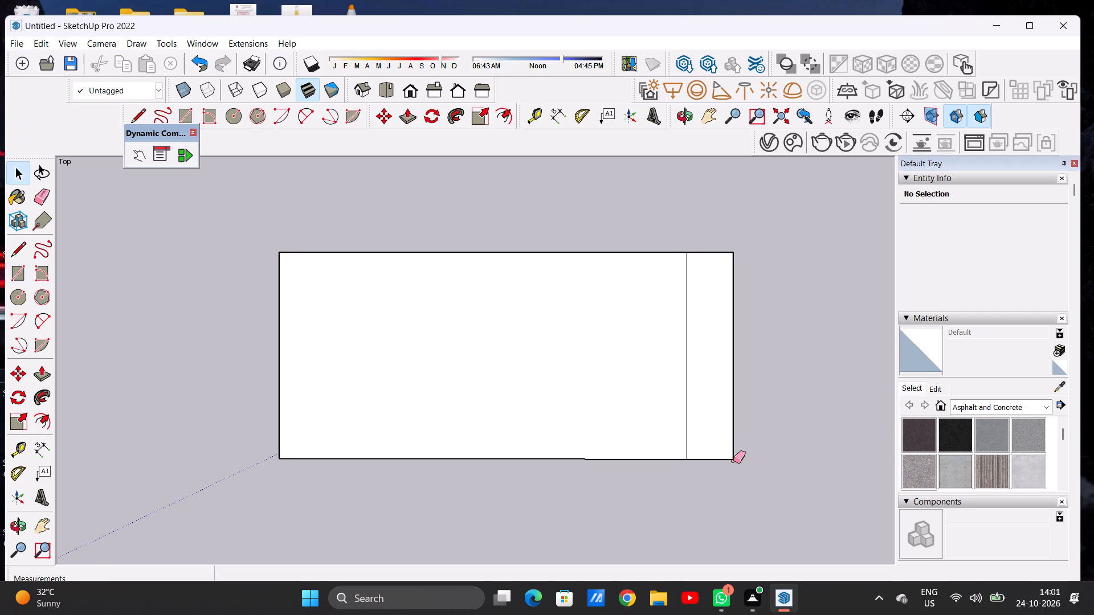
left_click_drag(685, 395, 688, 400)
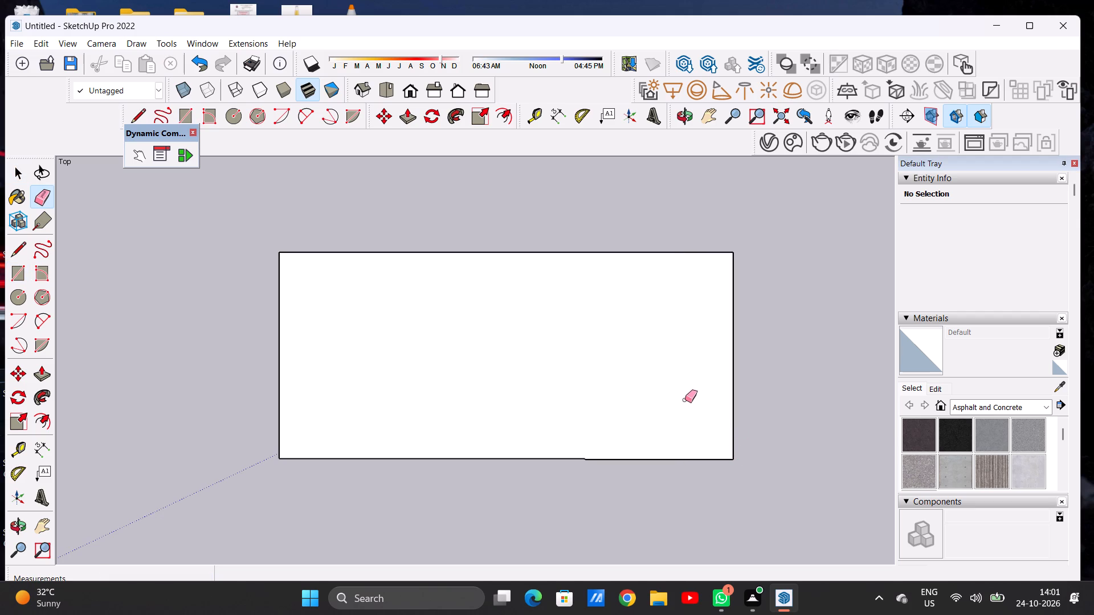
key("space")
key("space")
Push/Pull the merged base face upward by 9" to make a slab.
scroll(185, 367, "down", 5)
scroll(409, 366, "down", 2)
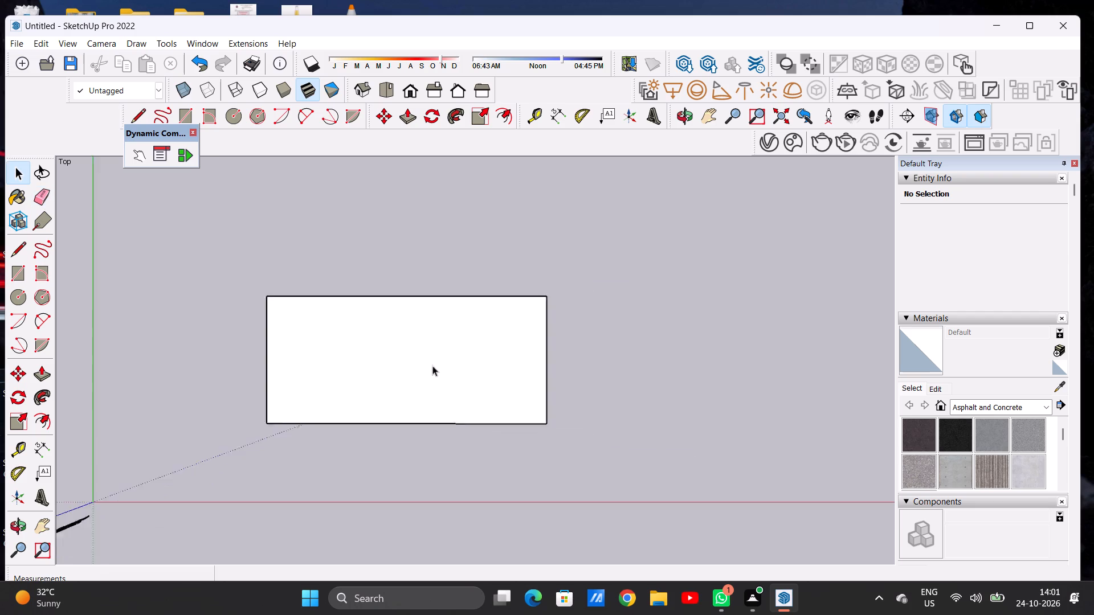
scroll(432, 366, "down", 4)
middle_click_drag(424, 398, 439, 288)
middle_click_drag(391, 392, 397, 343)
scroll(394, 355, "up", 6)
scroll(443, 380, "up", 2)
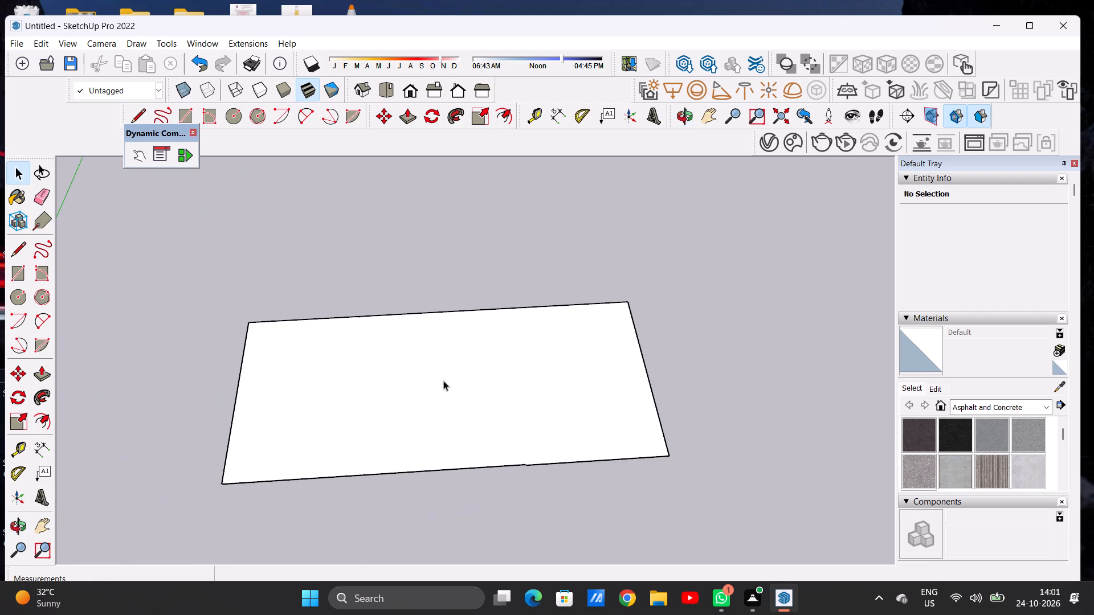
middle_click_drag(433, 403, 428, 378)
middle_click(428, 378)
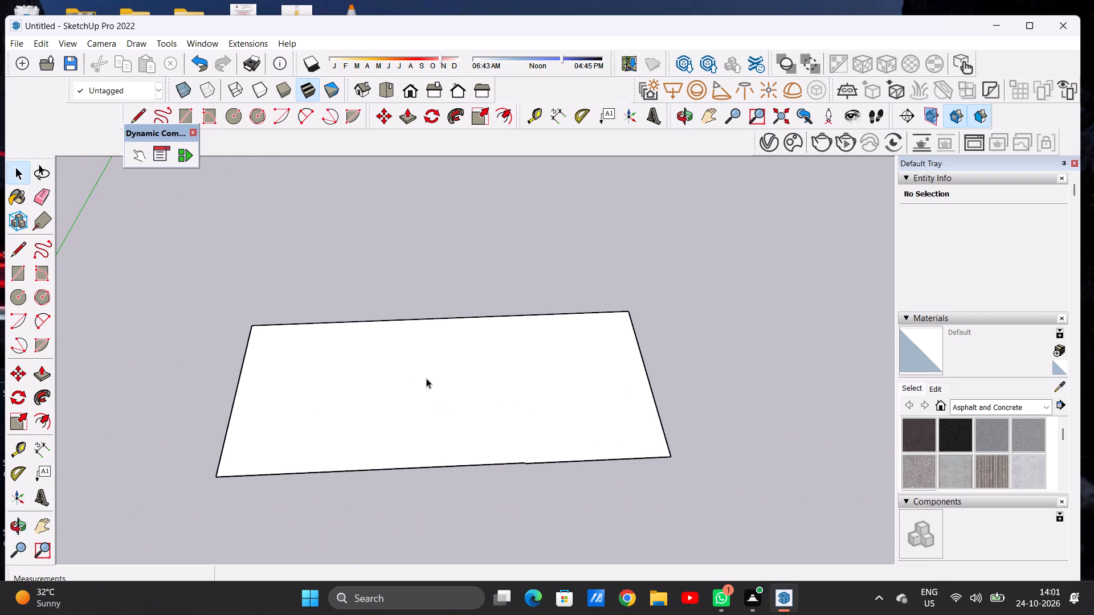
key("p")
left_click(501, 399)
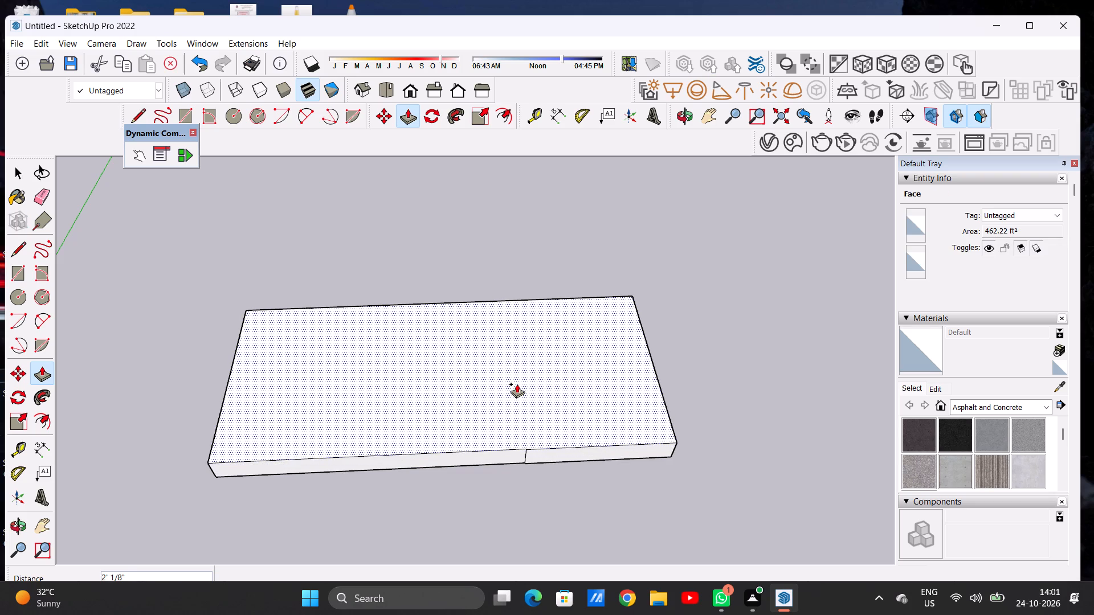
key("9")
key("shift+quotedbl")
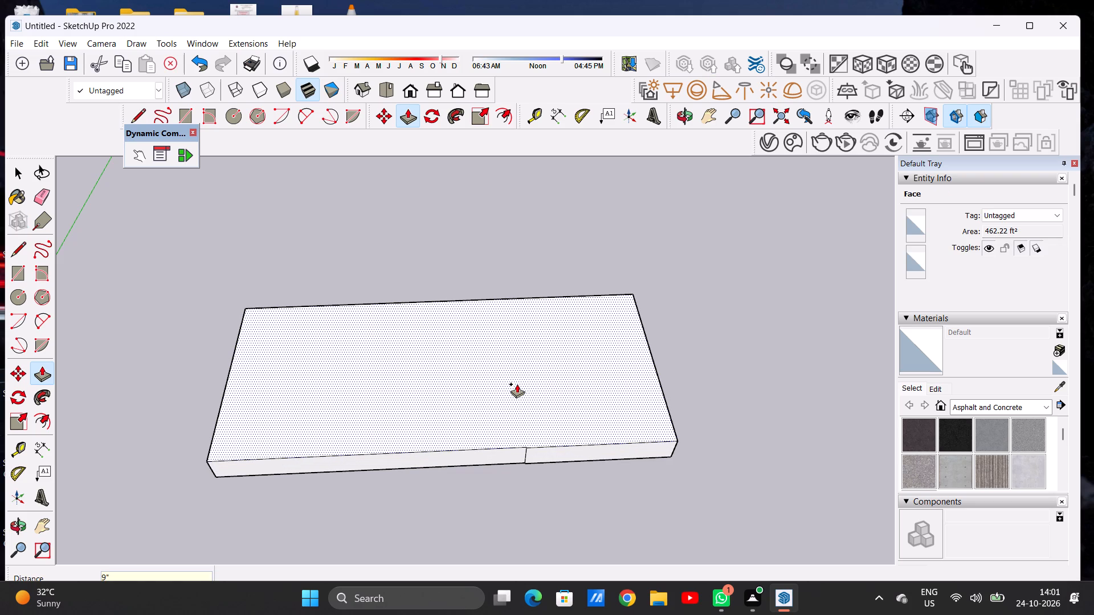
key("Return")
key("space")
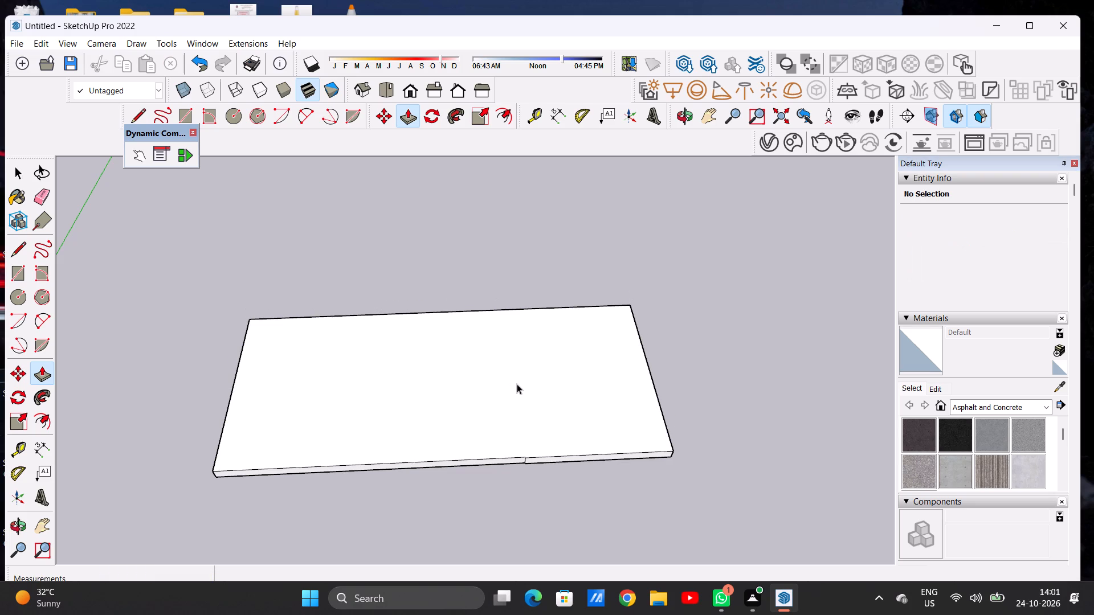
Examine the slab's long front side up close where the added rectangle joins the original outline.
scroll(520, 464, "up", 6)
middle_click_drag(542, 454, 540, 363)
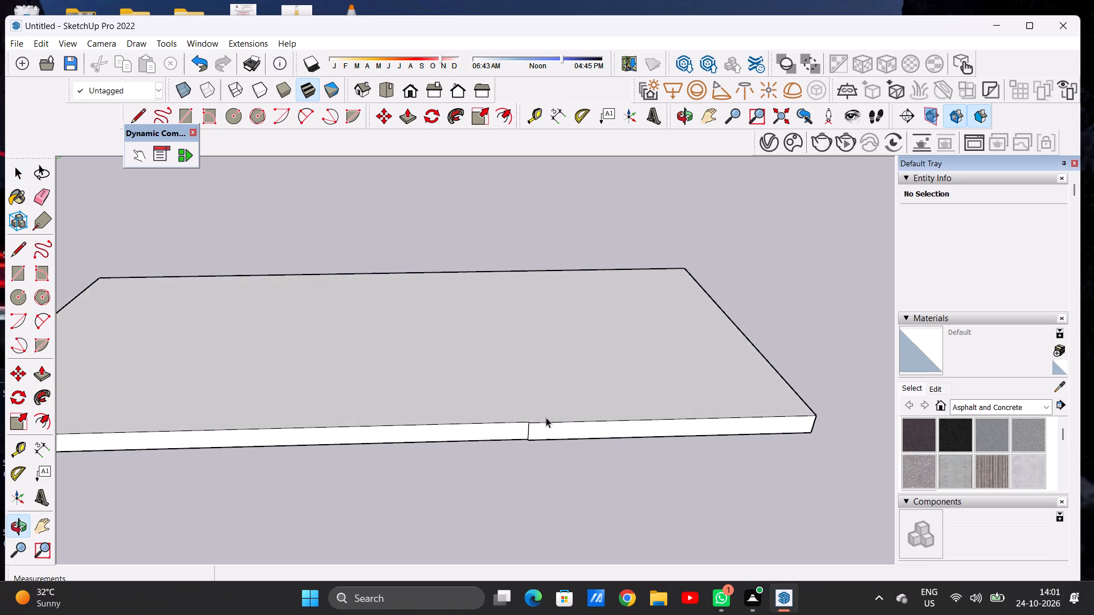
scroll(546, 417, "up", 1)
scroll(546, 417, "down", 1)
scroll(546, 417, "up", 5)
middle_click_drag(512, 437, 716, 325)
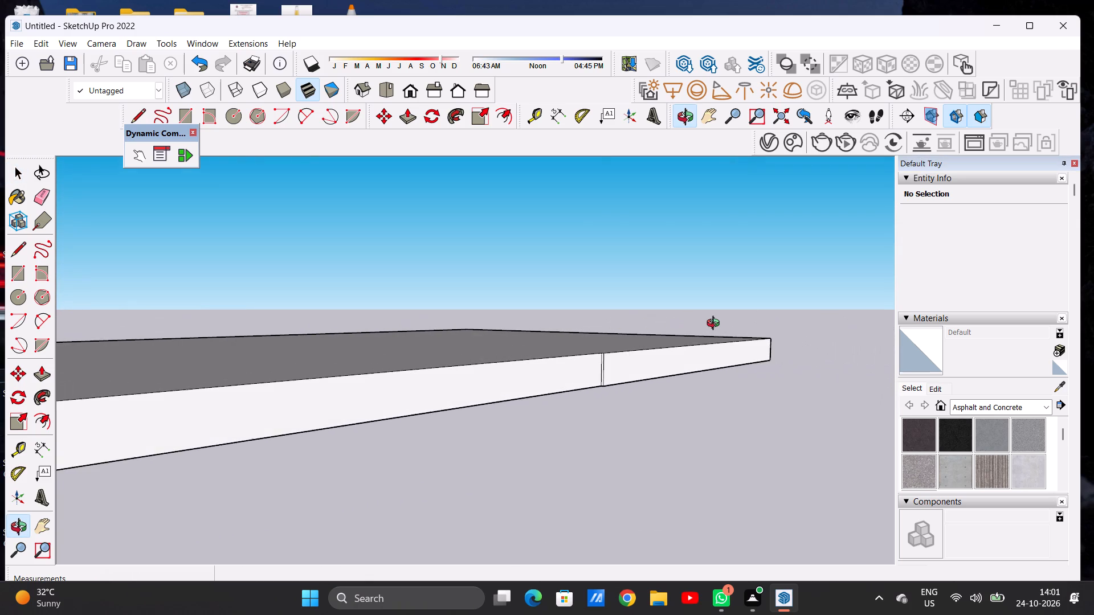
middle_click_drag(716, 325, 677, 442)
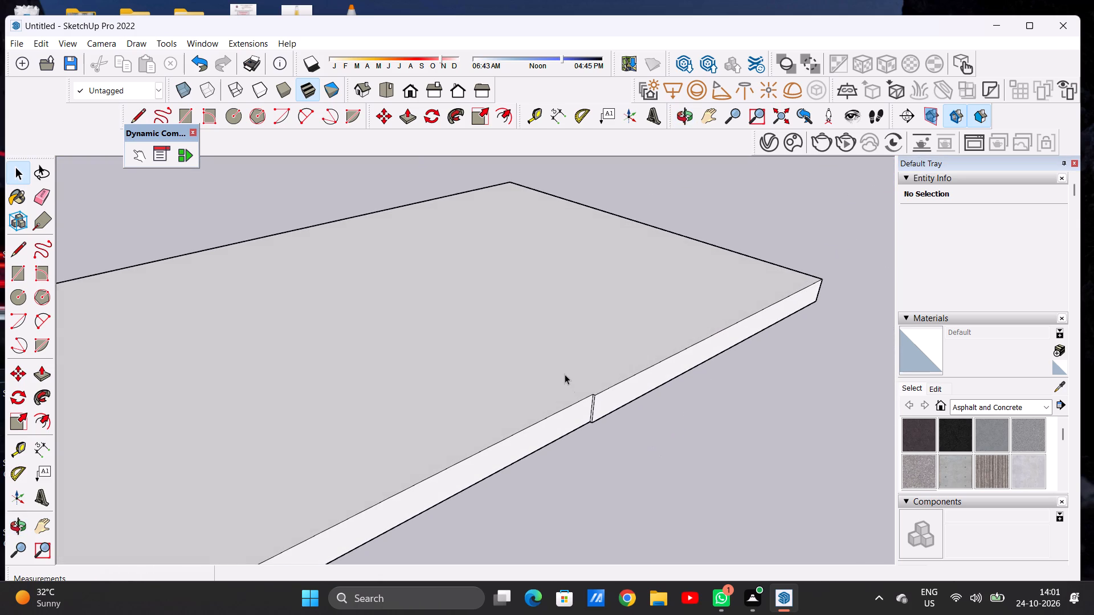
scroll(564, 373, "down", 7)
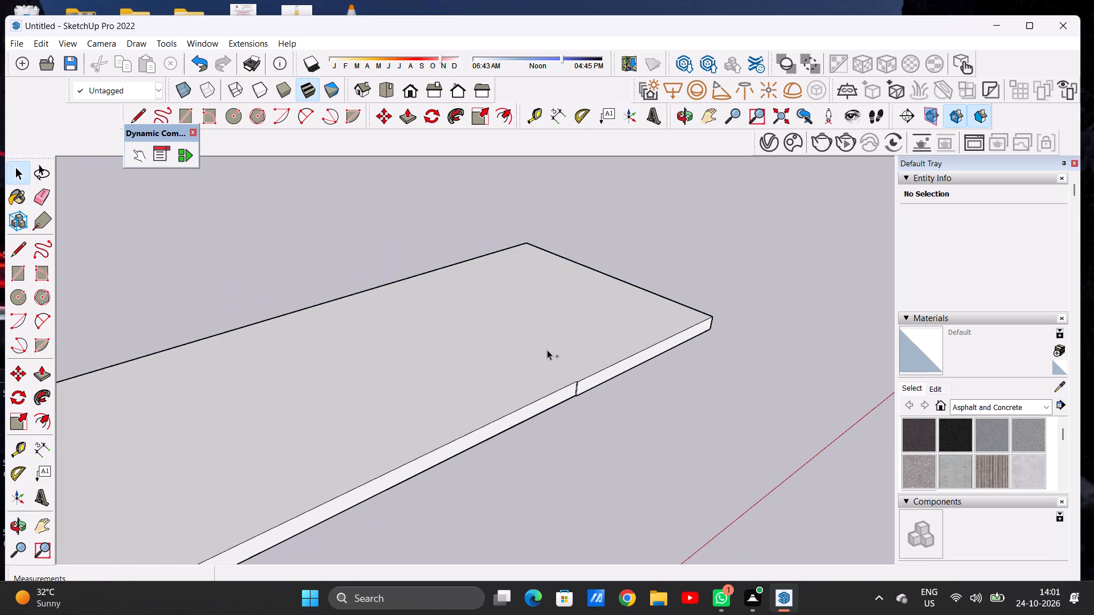
Undo the slab extrusion and both right-hand rectangle additions, including the erasing of their dividing edges.
key("ctrl+z")
key("ctrl+z")
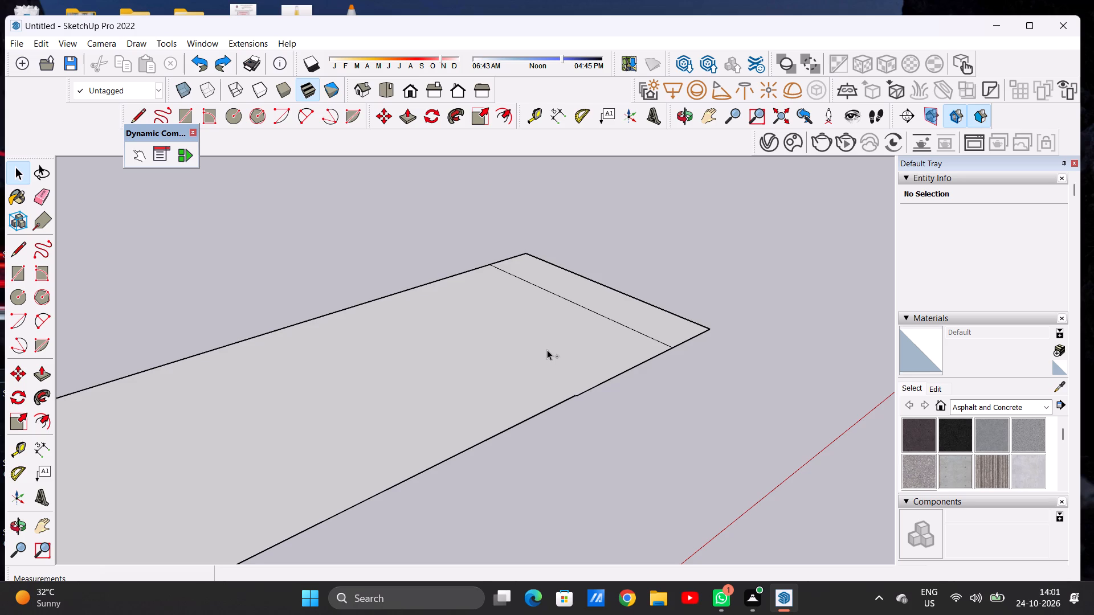
key("ctrl+z")
key("ctrl+z")
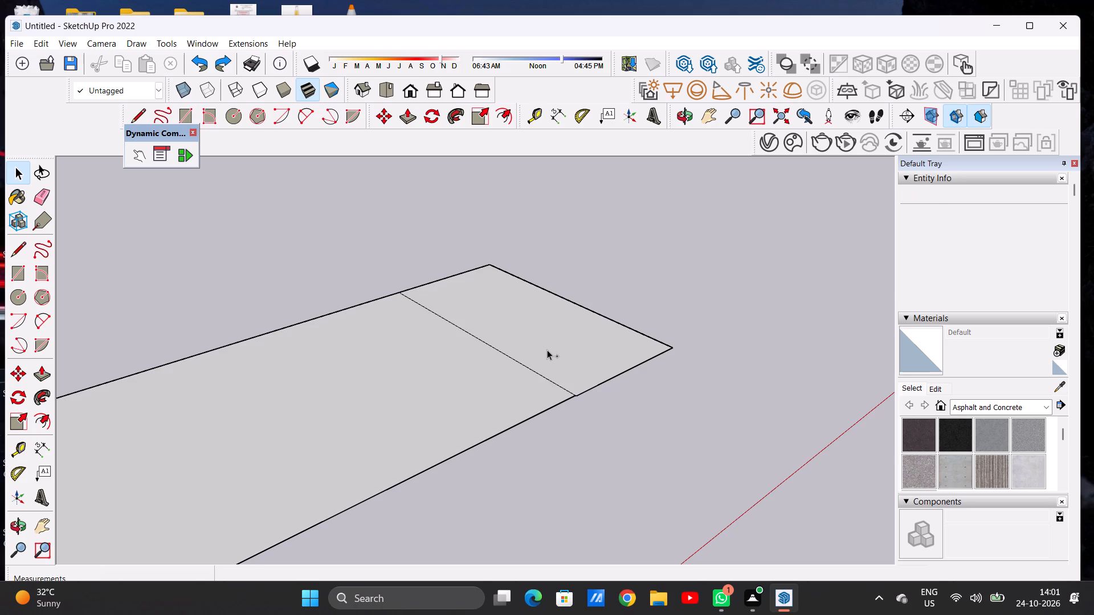
key("ctrl+z")
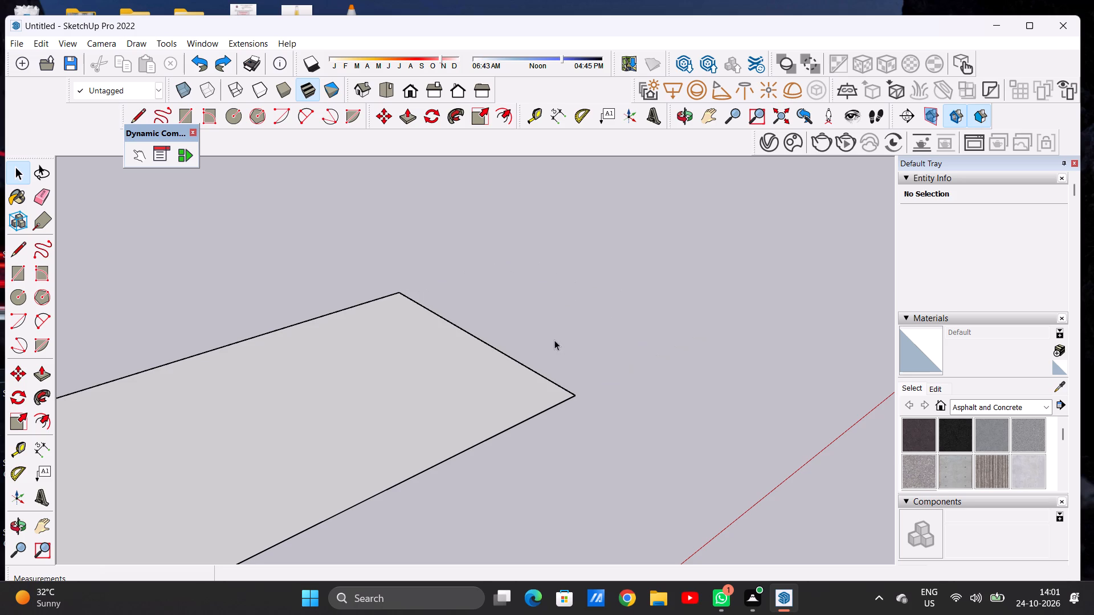
Examine the remaining face's front right corner up close to check that its outline is clean.
scroll(536, 368, "down", 8)
middle_click_drag(579, 366, 467, 364)
scroll(574, 390, "up", 5)
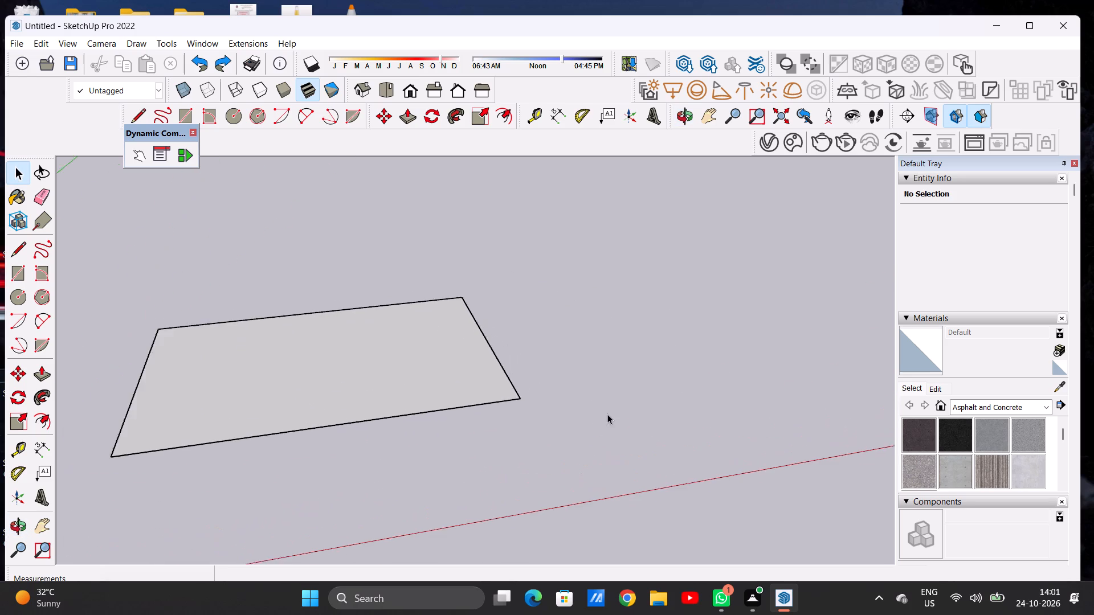
scroll(607, 414, "up", 2)
scroll(542, 386, "up", 8)
middle_click_drag(478, 399, 430, 458)
scroll(444, 454, "up", 6)
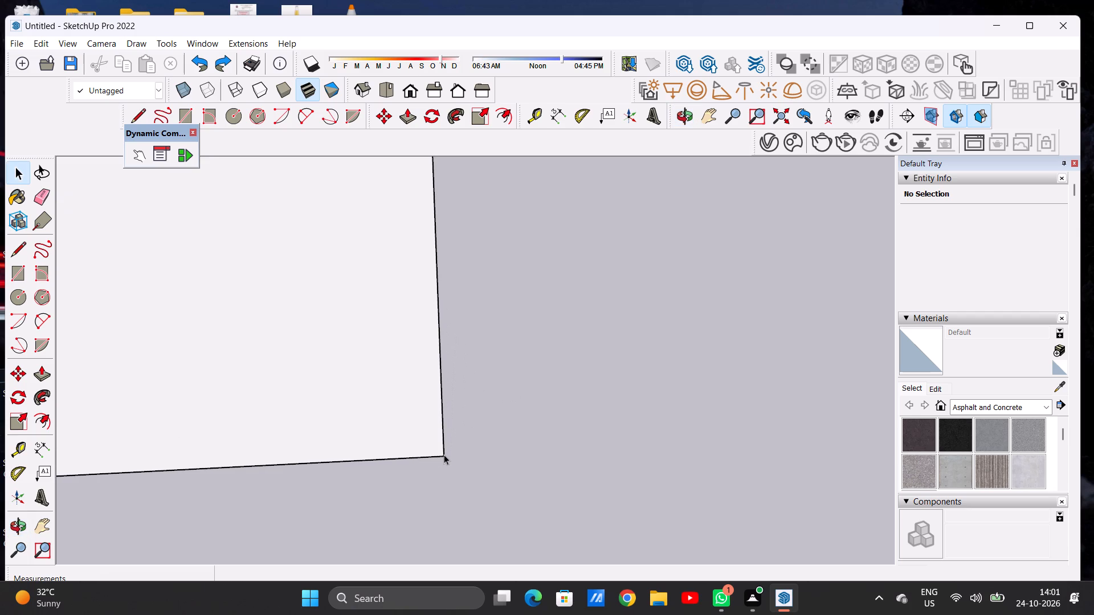
scroll(444, 454, "up", 9)
scroll(447, 458, "down", 1)
scroll(447, 458, "up", 2)
middle_click_drag(451, 464, 495, 420)
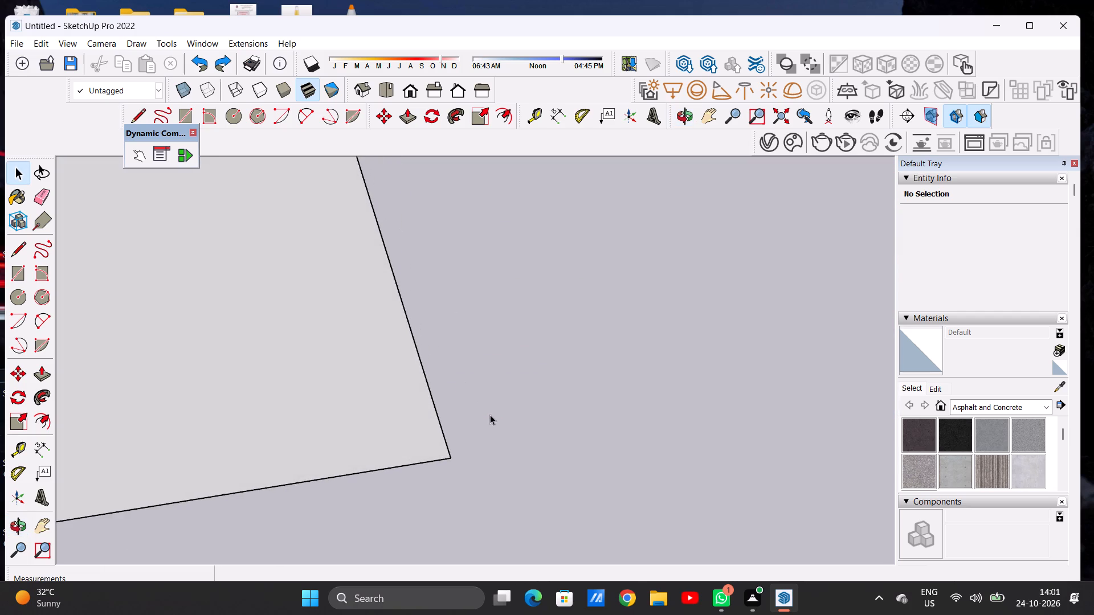
scroll(481, 396, "down", 15)
scroll(612, 374, "up", 1)
scroll(613, 374, "down", 14)
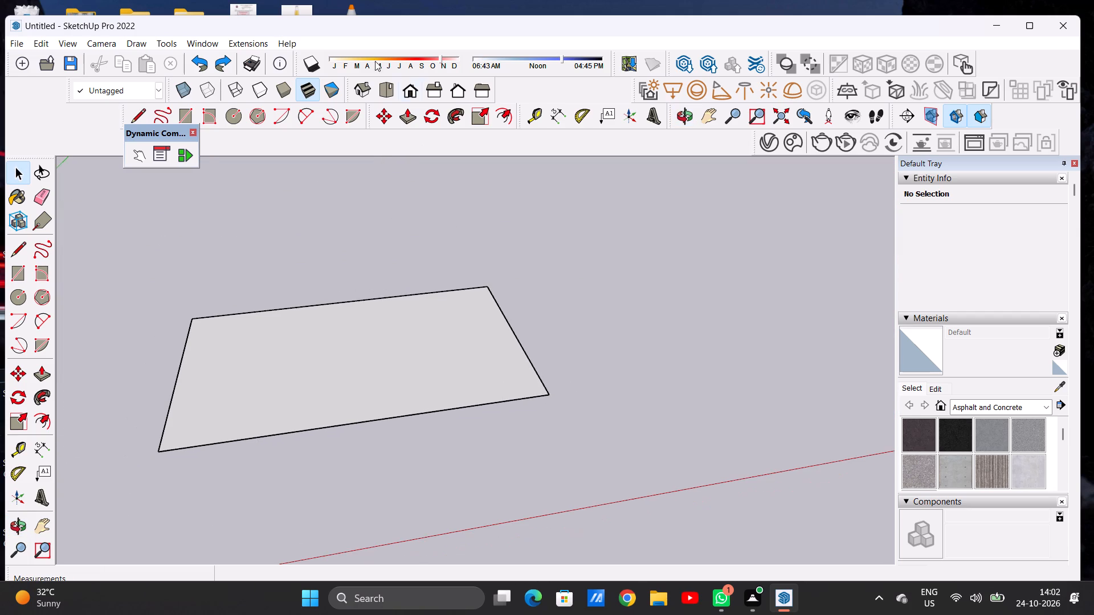
In top view, draw a rectangle about 8' 11 1/2" wide against the base face's full right edge.
left_click(386, 95)
scroll(158, 339, "down", 5)
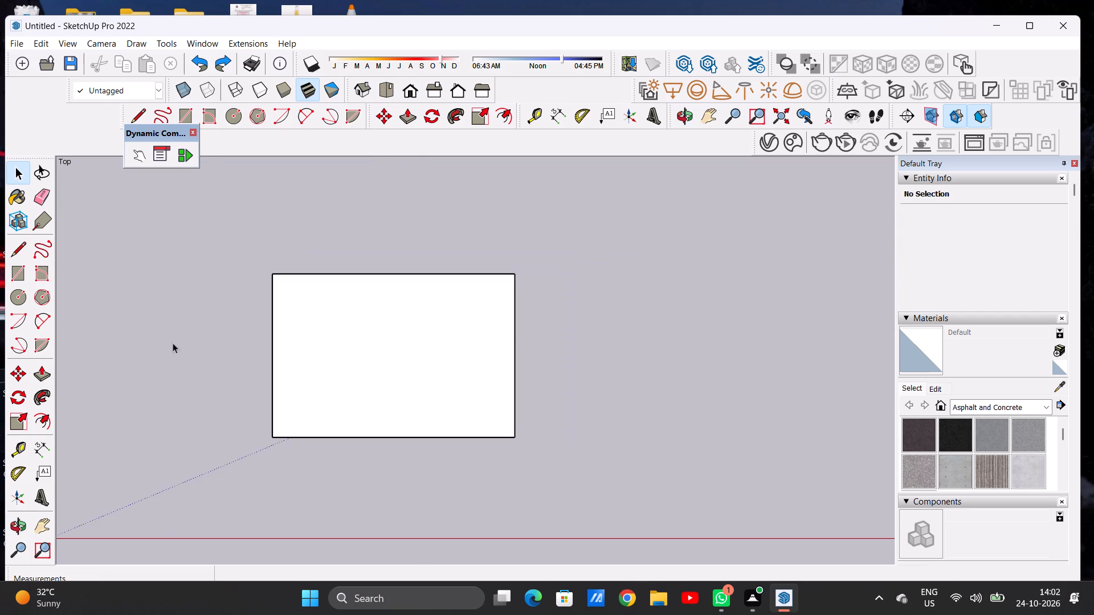
scroll(469, 358, "up", 2)
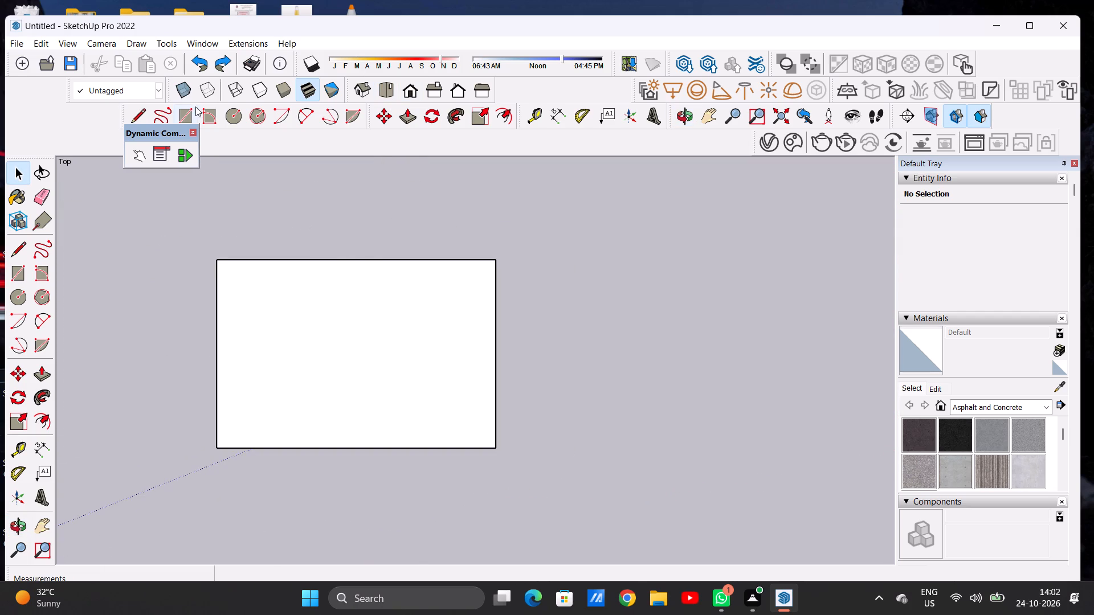
left_click(186, 112)
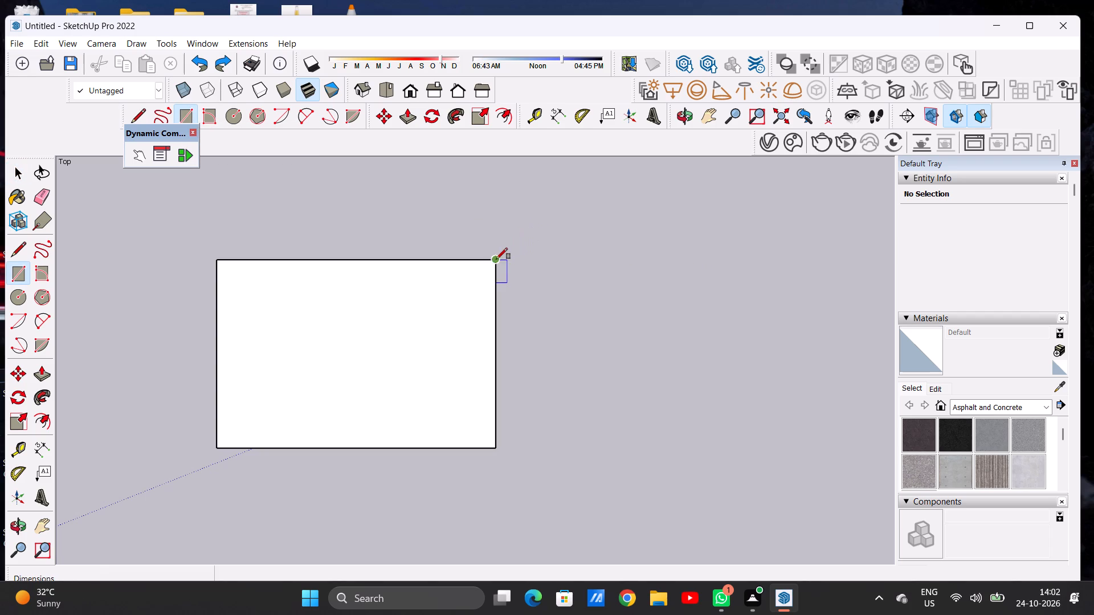
left_click(494, 262)
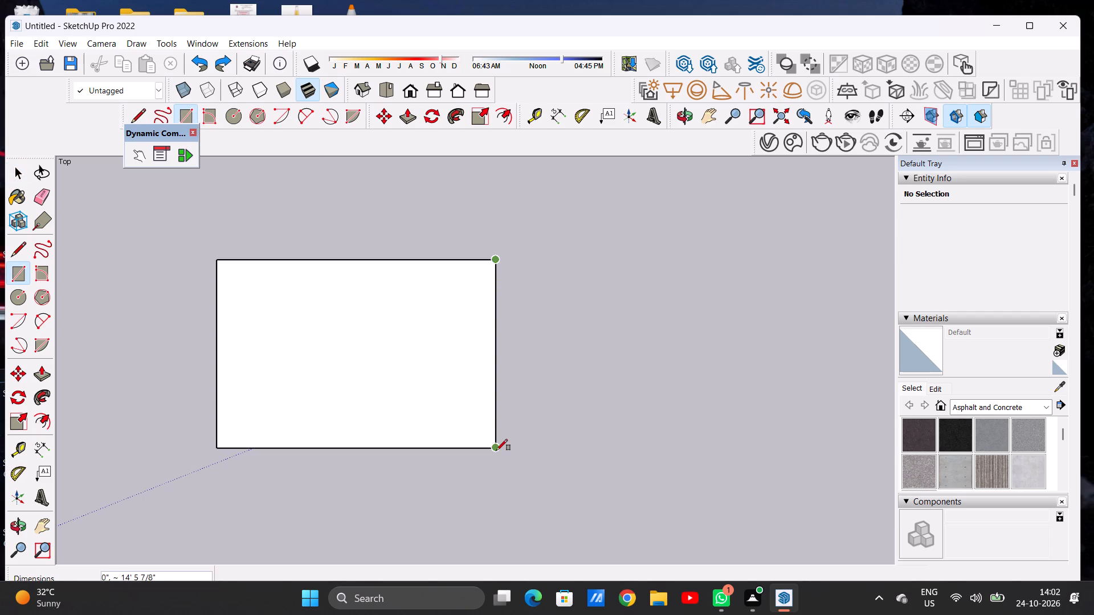
left_click(496, 450)
left_click(613, 454)
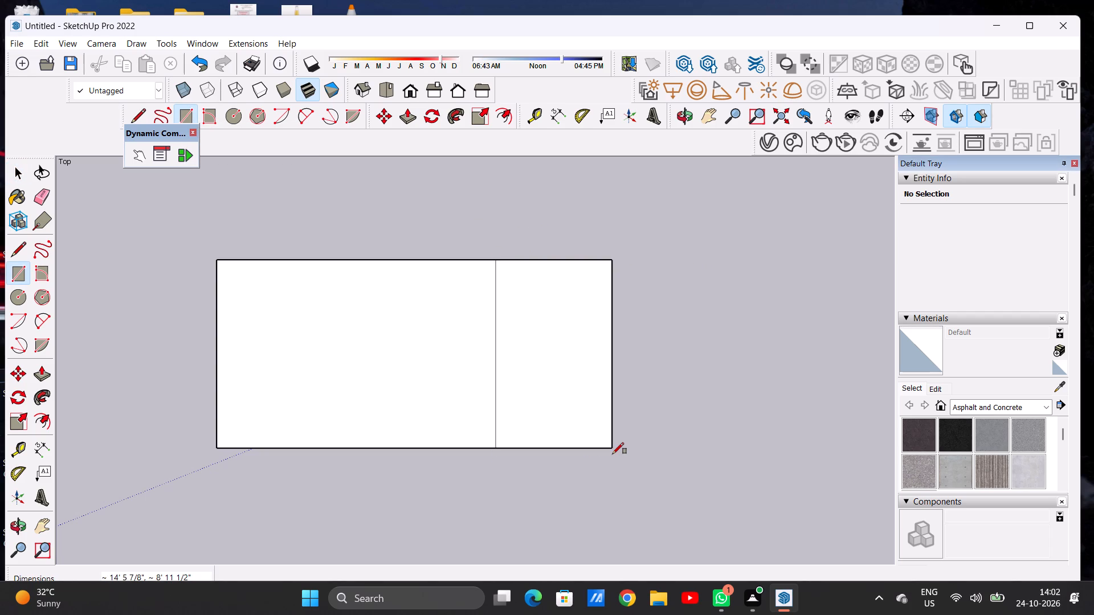
key("space")
key("space")
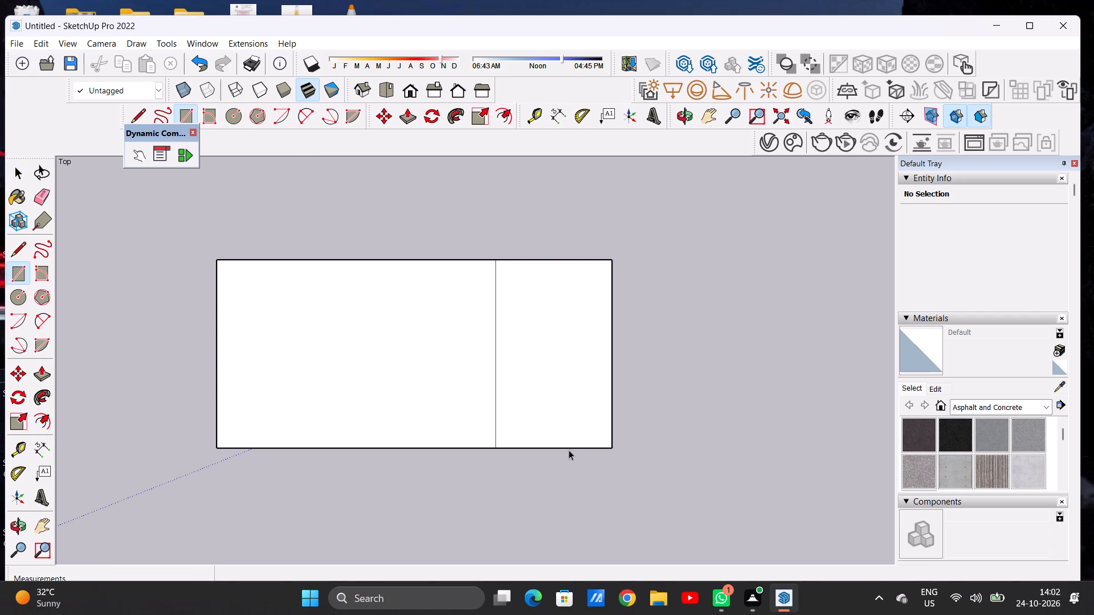
Erase the dividing edge between the original base face and the rectangle added on its right.
scroll(521, 464, "up", 6)
scroll(513, 456, "down", 1)
scroll(513, 456, "up", 20)
scroll(513, 456, "up", 3)
scroll(475, 429, "down", 1)
scroll(475, 429, "up", 2)
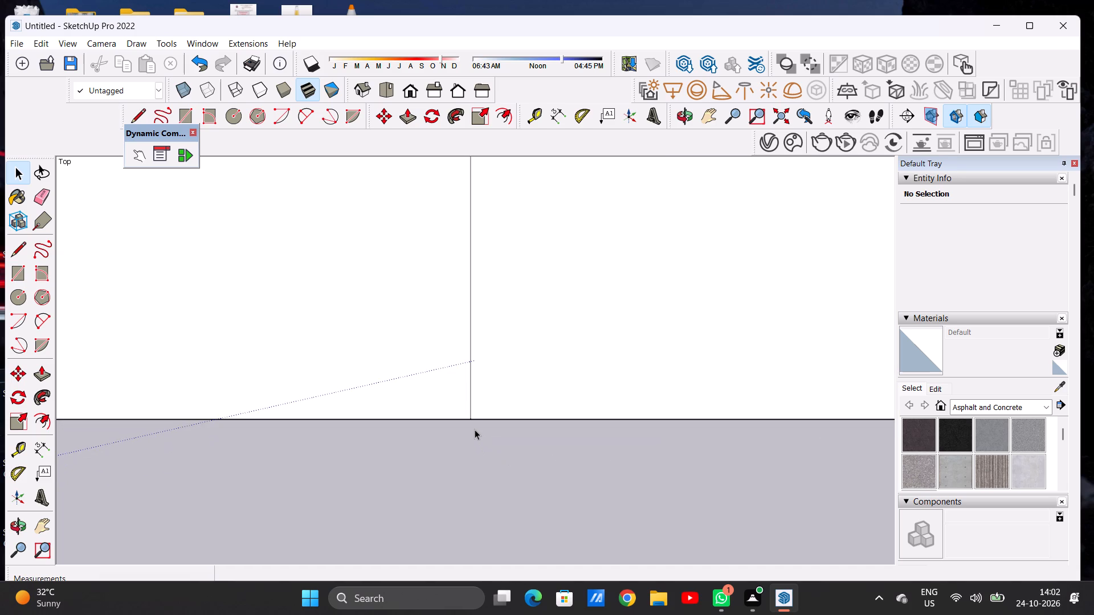
key("e")
left_click(472, 384)
left_click_drag(468, 379, 474, 380)
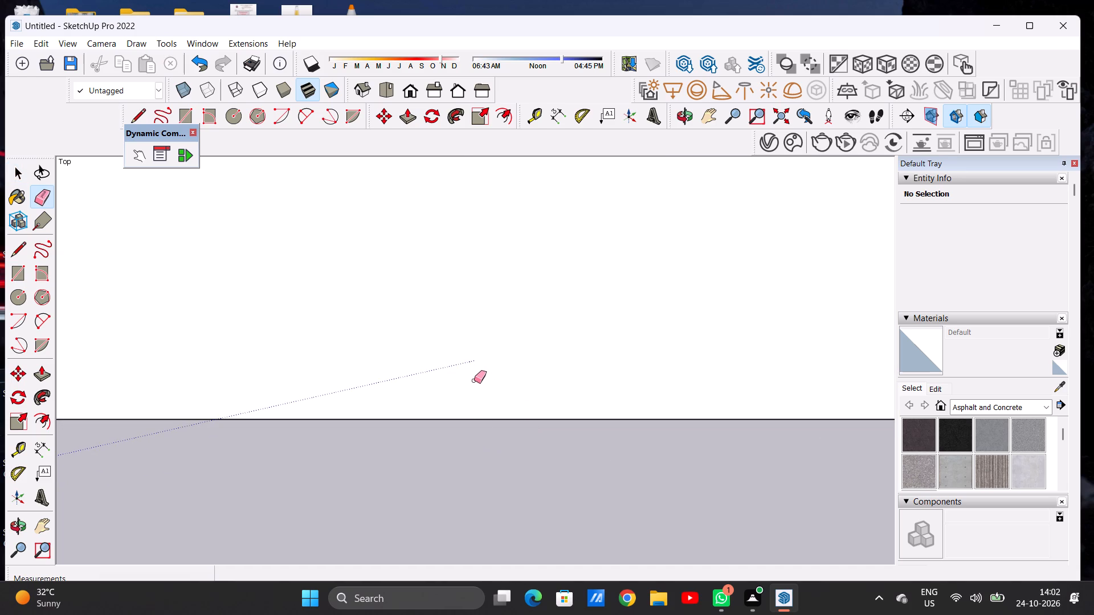
key("space")
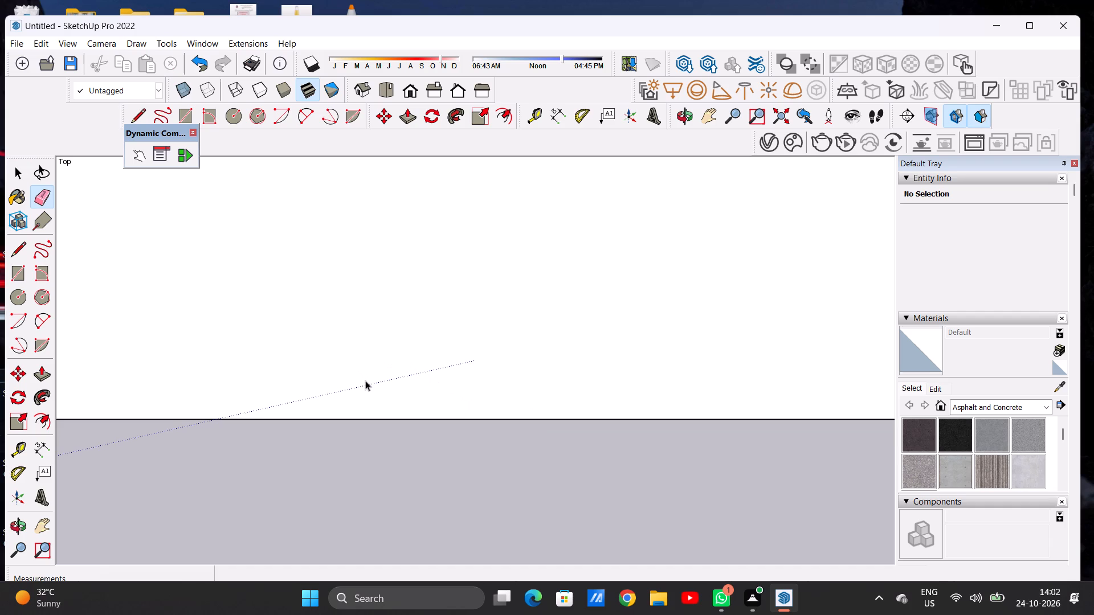
Examine the merged base face as a whole and at an angle to check its outline.
scroll(371, 387, "down", 5)
scroll(348, 427, "down", 10)
scroll(351, 430, "up", 1)
scroll(351, 430, "down", 10)
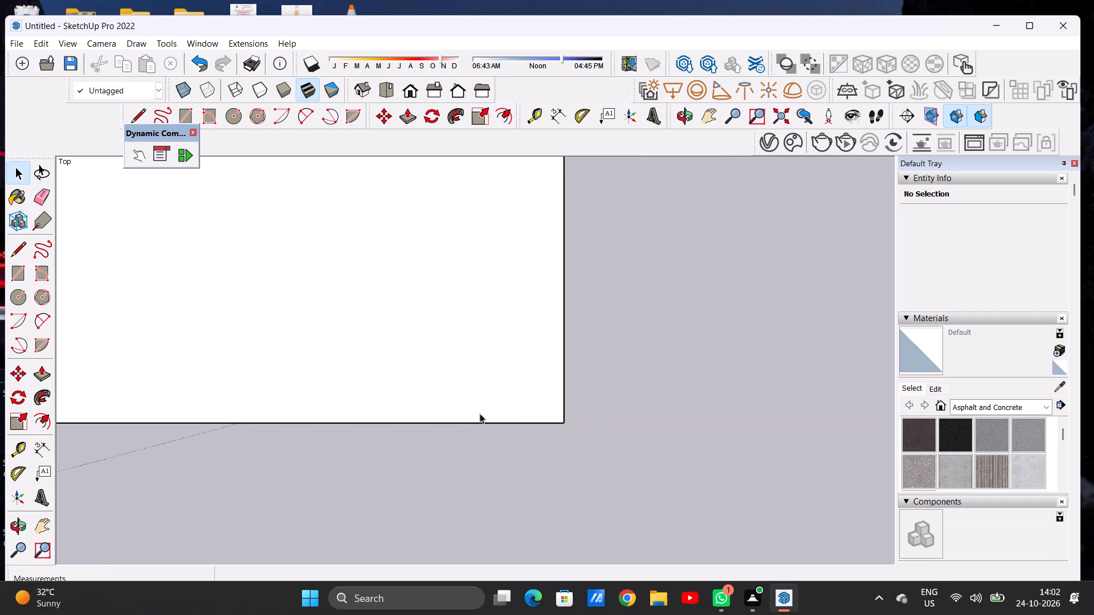
scroll(480, 413, "down", 8)
scroll(359, 352, "up", 7)
scroll(332, 371, "down", 4)
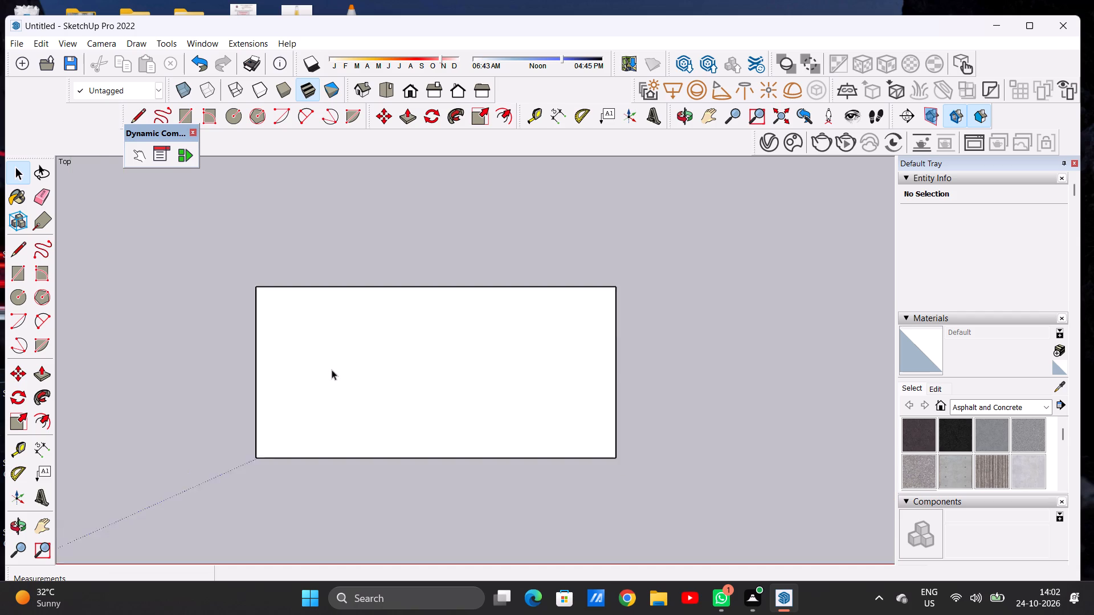
scroll(332, 370, "down", 3)
middle_click_drag(449, 451, 467, 317)
middle_click_drag(439, 422, 430, 404)
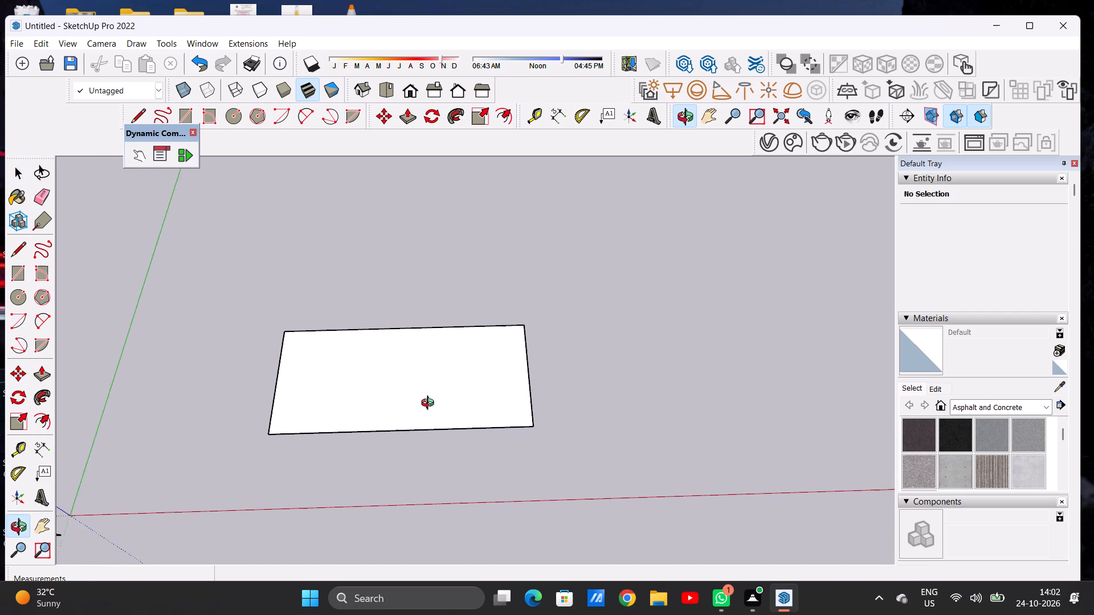
middle_click_drag(430, 404, 436, 477)
middle_click_drag(454, 403, 461, 460)
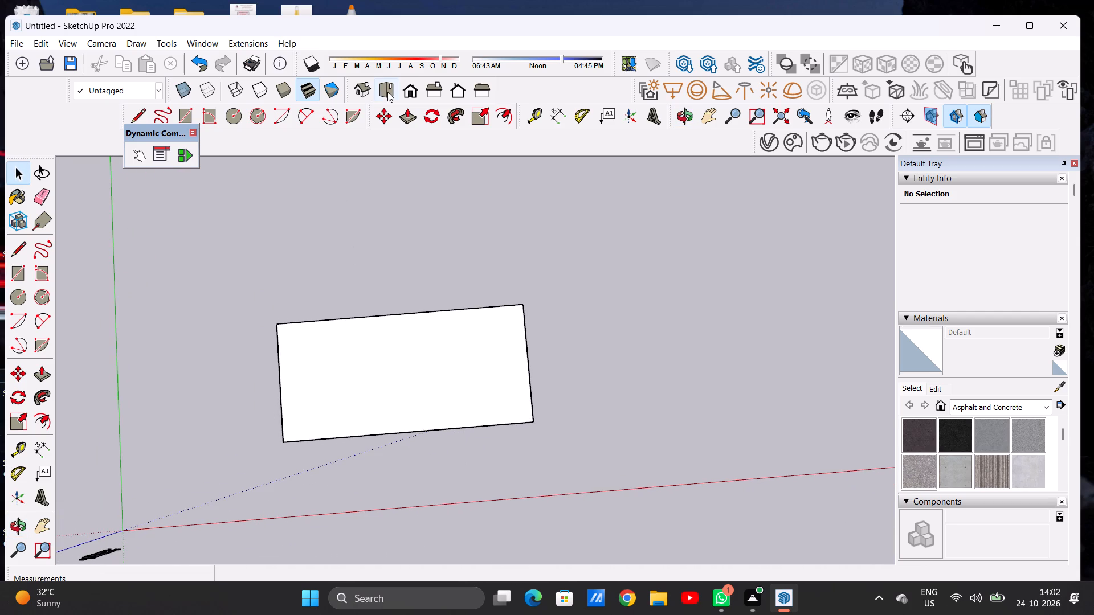
In top view, draw another rectangle about 4' 6 11/16" wide against the merged face's full right edge.
left_click(382, 92)
scroll(293, 286, "down", 7)
scroll(531, 272, "up", 10)
key("r")
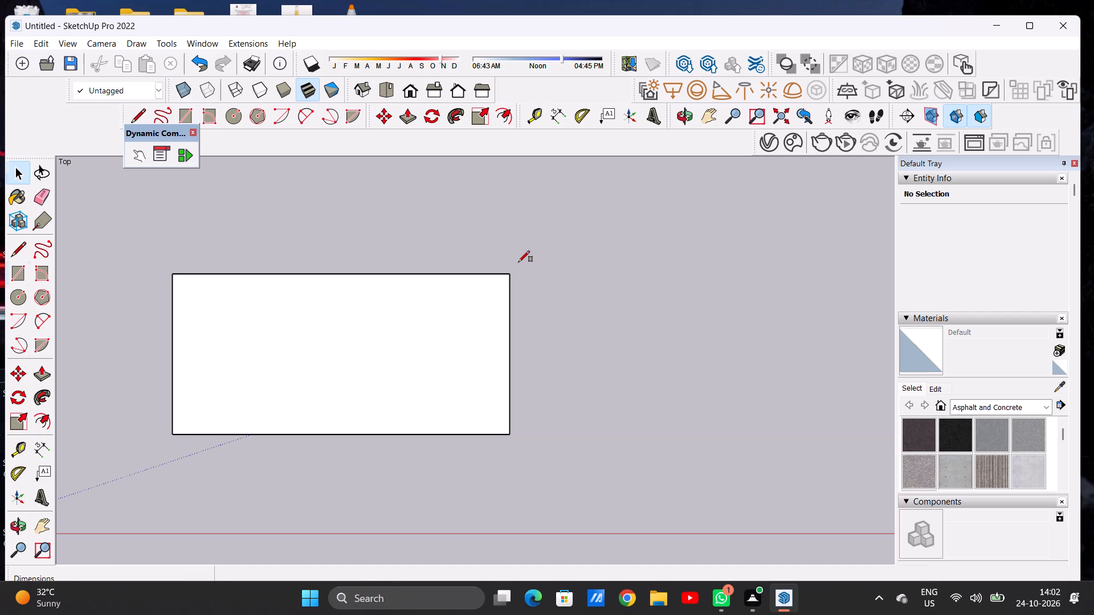
scroll(519, 262, "up", 3)
left_click(509, 275)
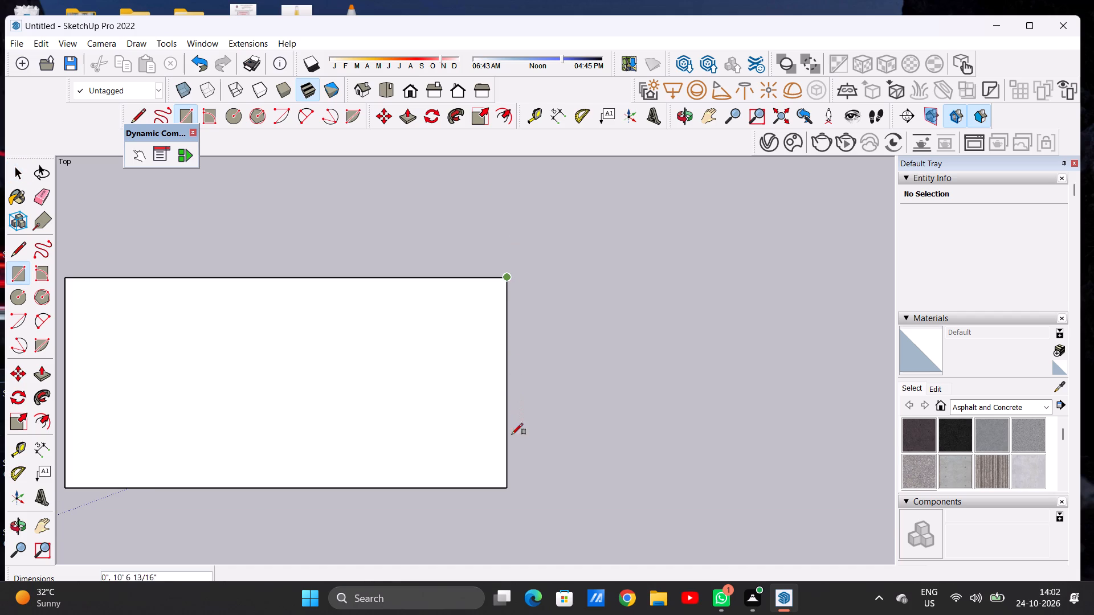
left_click(508, 489)
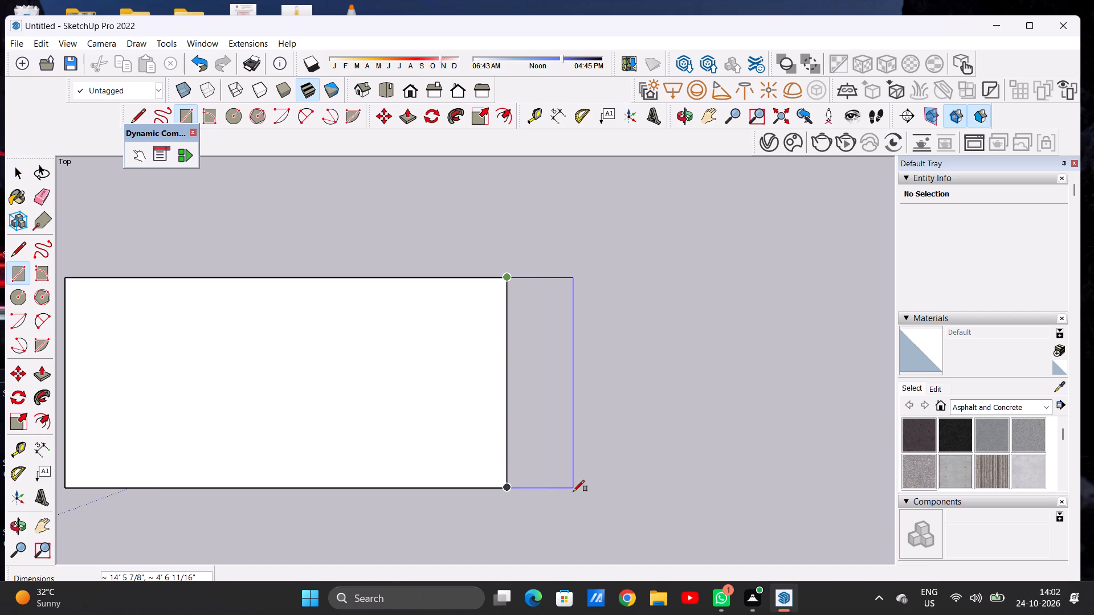
left_click(573, 491)
key("space")
Erase the dividing edge between the base face and the second rectangle on its right.
key("e")
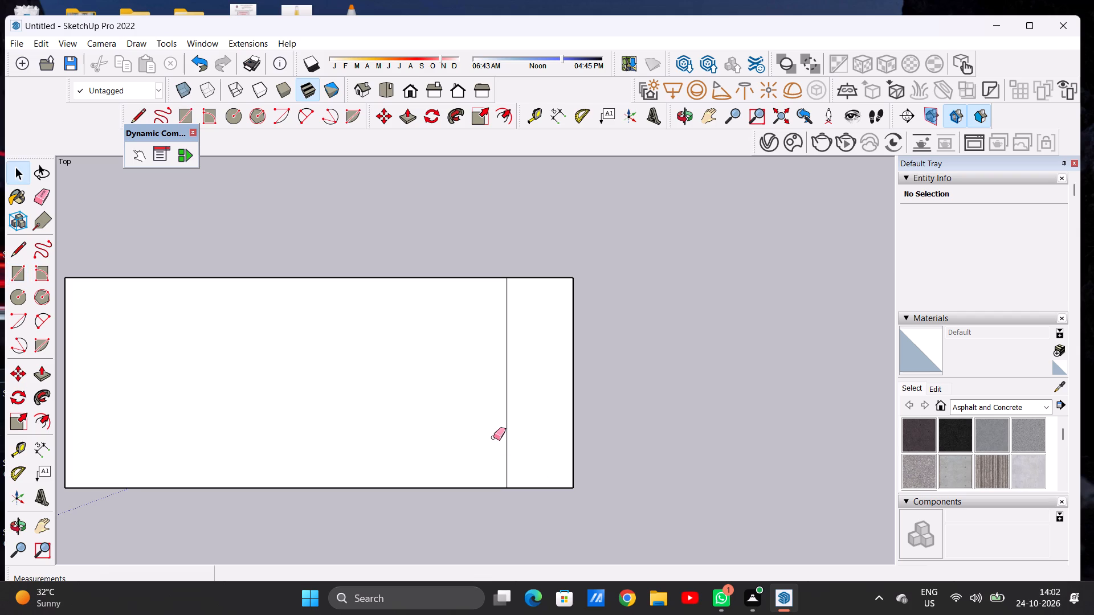
left_click_drag(493, 437, 507, 441)
scroll(513, 438, "down", 8)
scroll(574, 420, "up", 1)
scroll(574, 420, "down", 5)
scroll(485, 424, "up", 6)
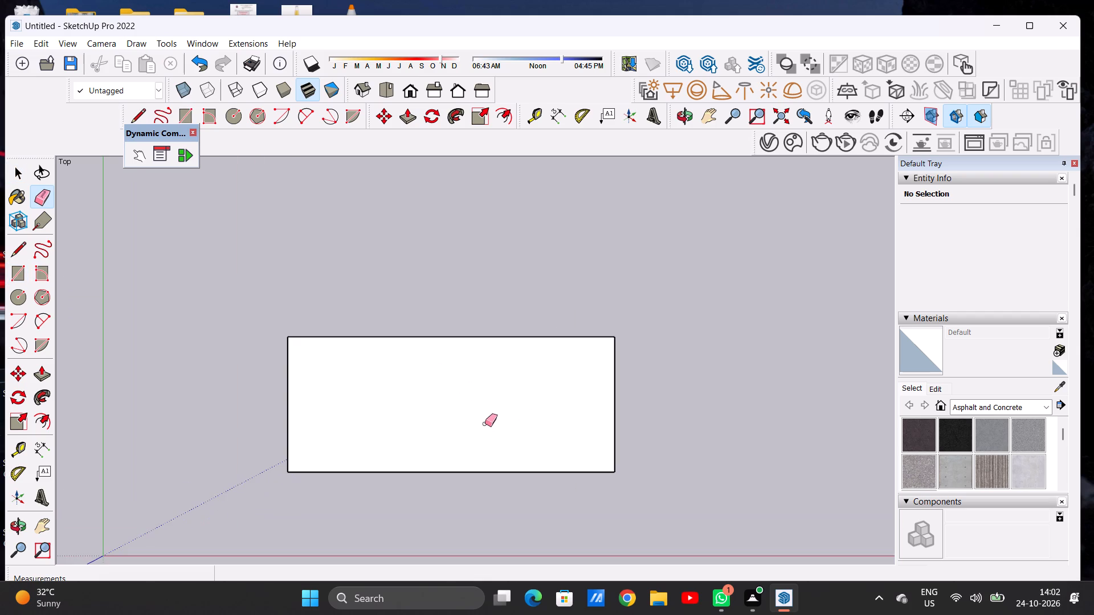
key("space")
Draw a rectangle about 4' 10 1/8" deep along the full length of the base face's rear edge.
key("r")
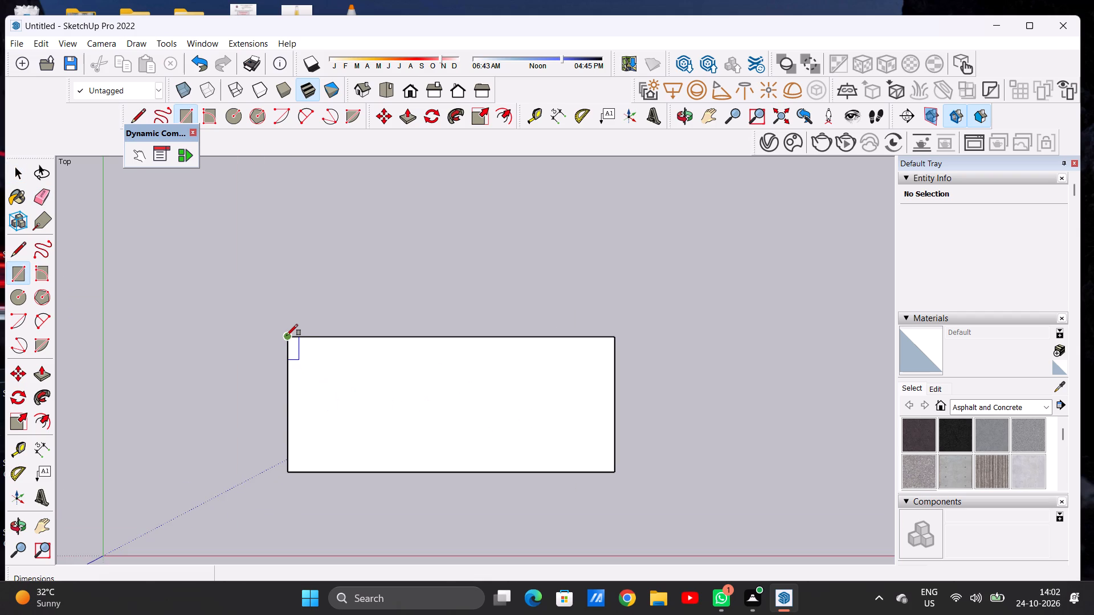
left_click(287, 335)
left_click(615, 341)
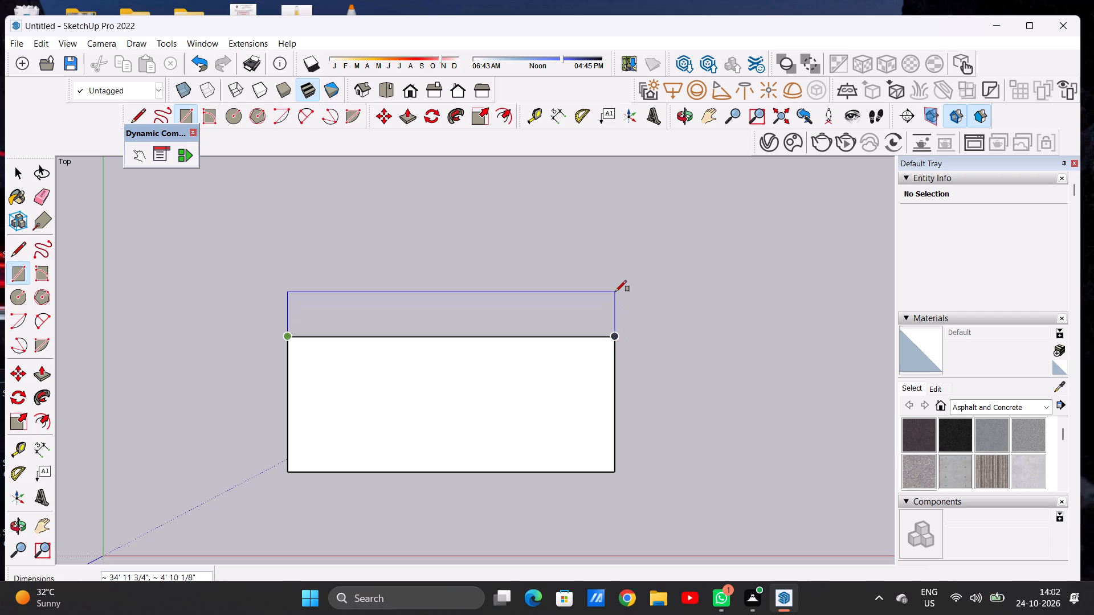
left_click(615, 292)
key("space")
Erase the long dividing edge between the base face and the rear rectangle.
key("e")
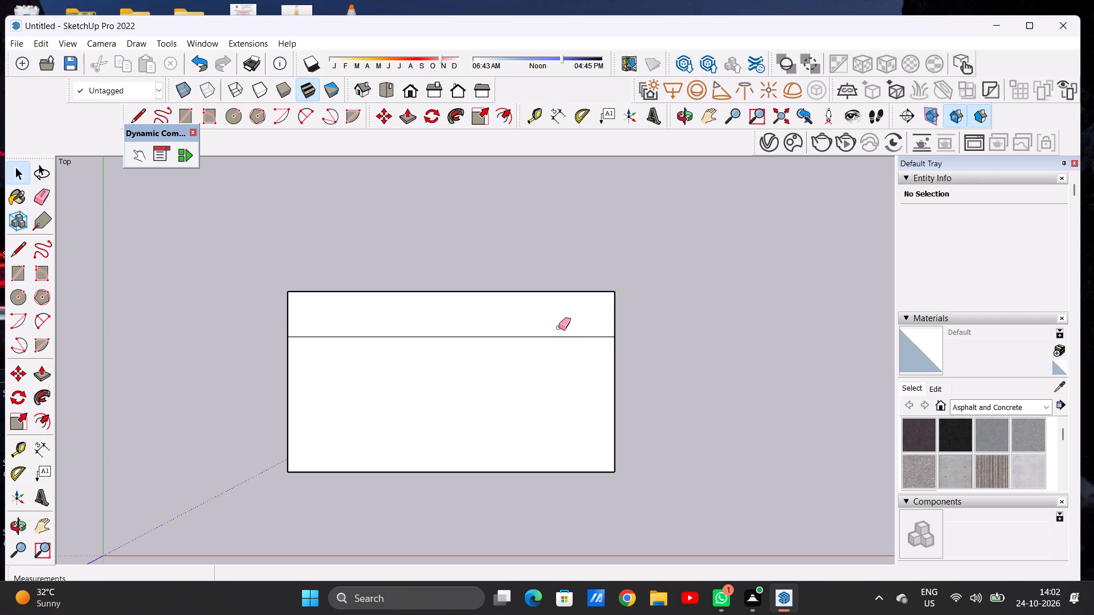
left_click_drag(558, 327, 557, 345)
key("space")
scroll(300, 398, "down", 6)
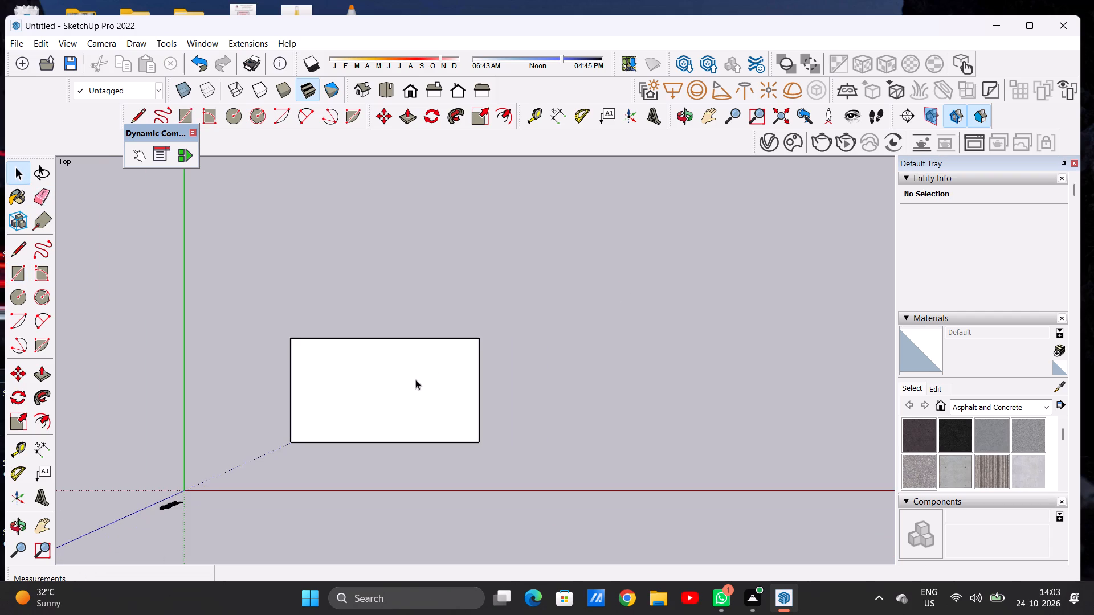
scroll(415, 379, "up", 4)
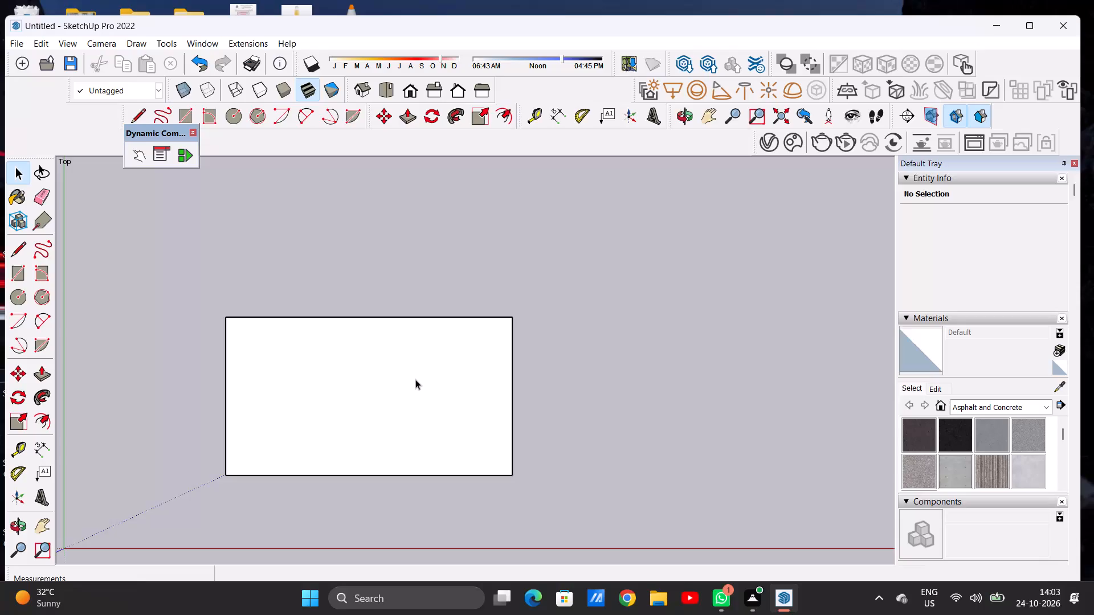
Draw a rectangle about 5' 9 3/4" wide against the full right edge of the enlarged base face.
key("r")
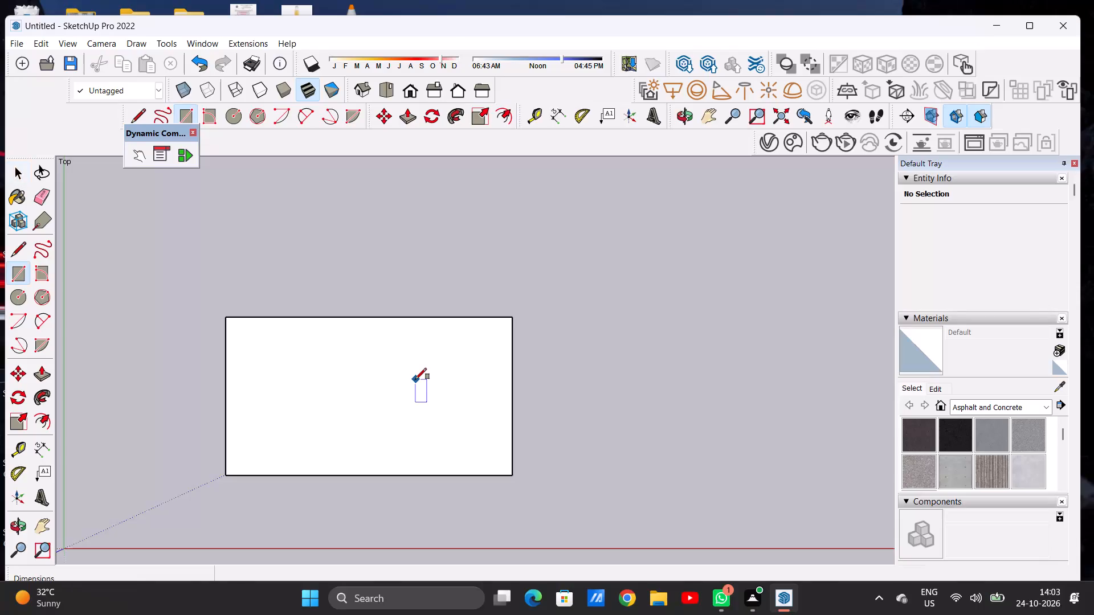
left_click(511, 318)
left_click(510, 473)
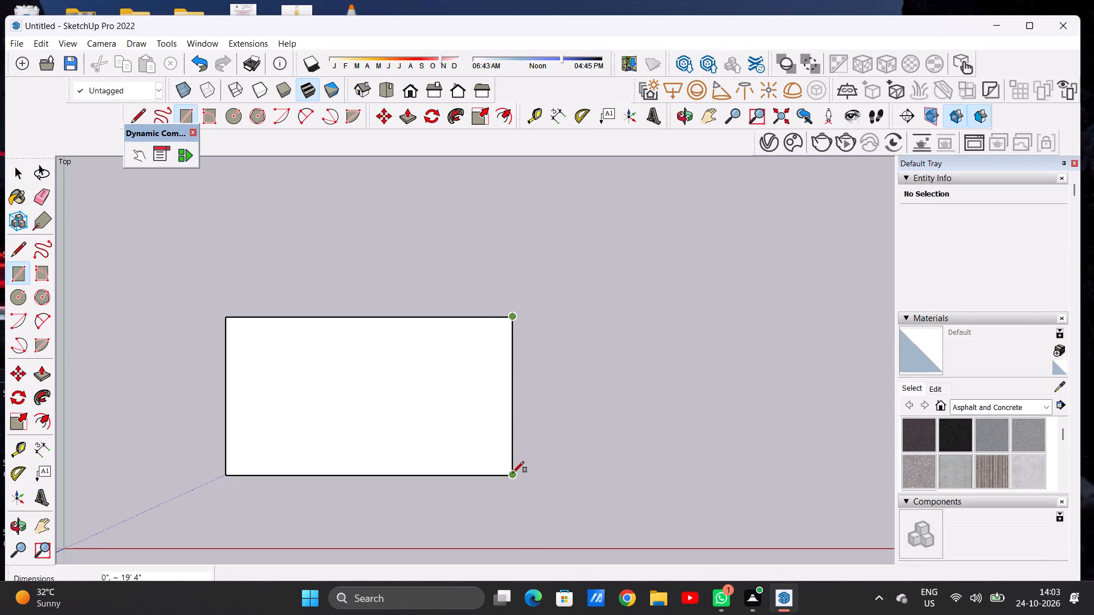
left_click(560, 477)
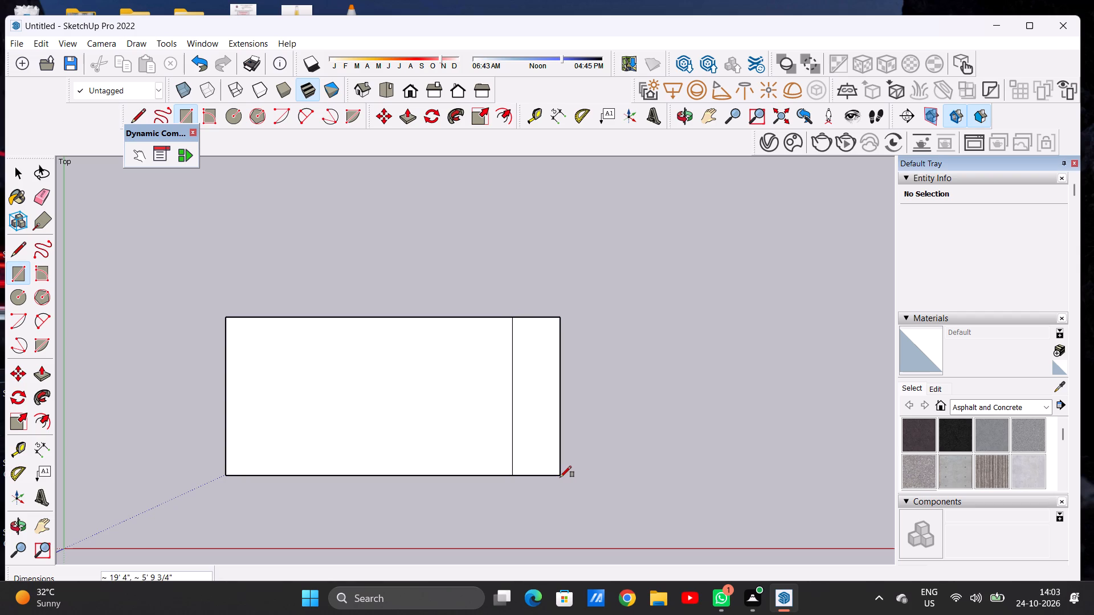
key("space")
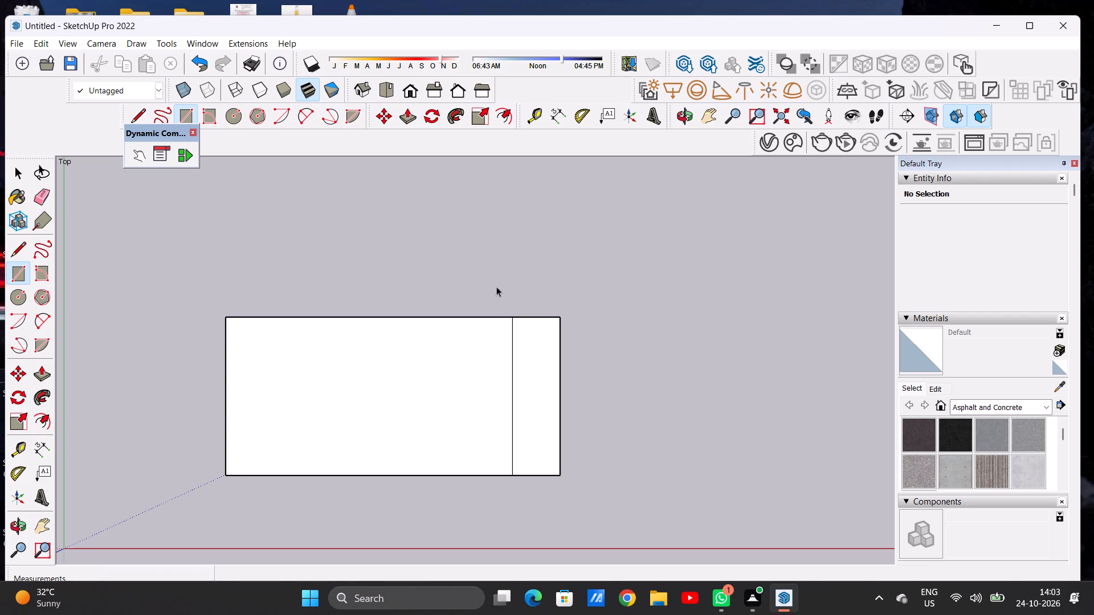
Check the rear junction of the newest right-hand rectangle, and erase its dividing edge to merge it into the base face.
scroll(499, 307, "up", 20)
scroll(499, 307, "up", 12)
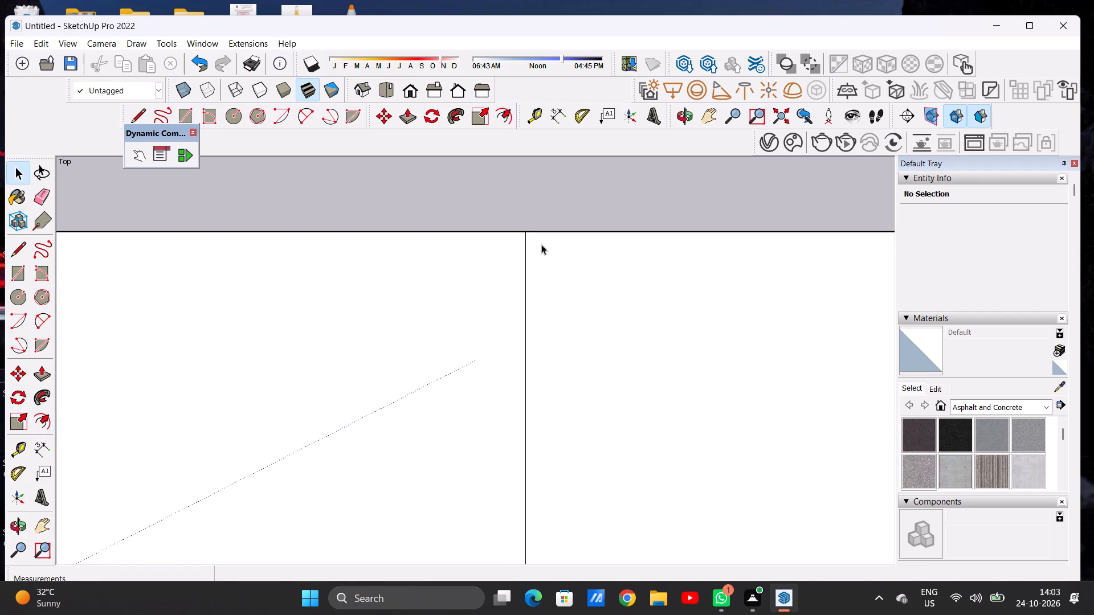
scroll(541, 244, "up", 1)
middle_click_drag(541, 244, 487, 378)
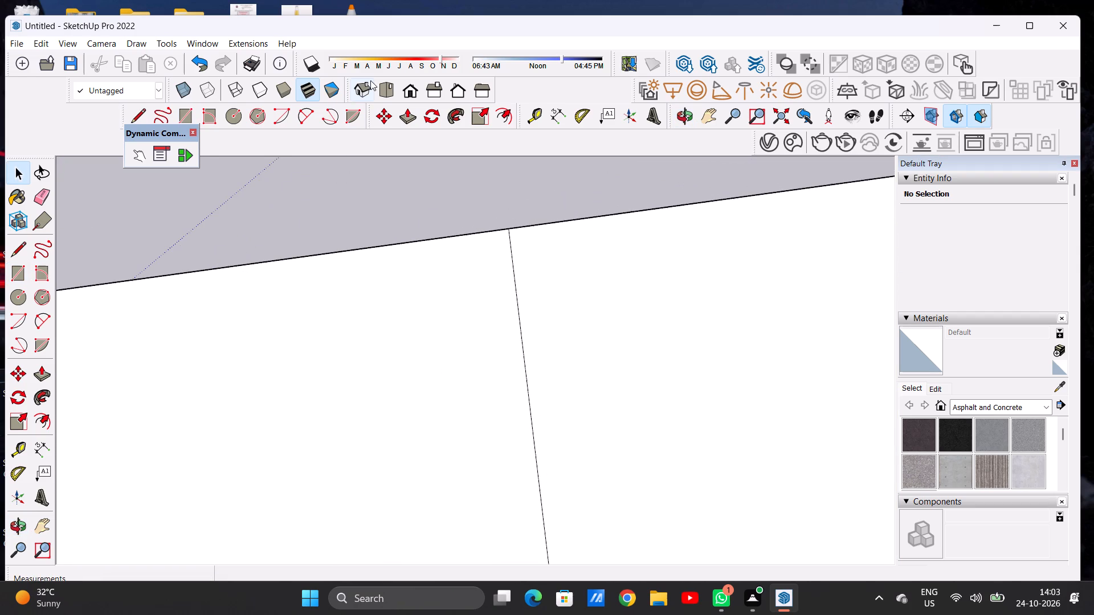
left_click(390, 92)
scroll(314, 224, "down", 20)
scroll(314, 224, "down", 4)
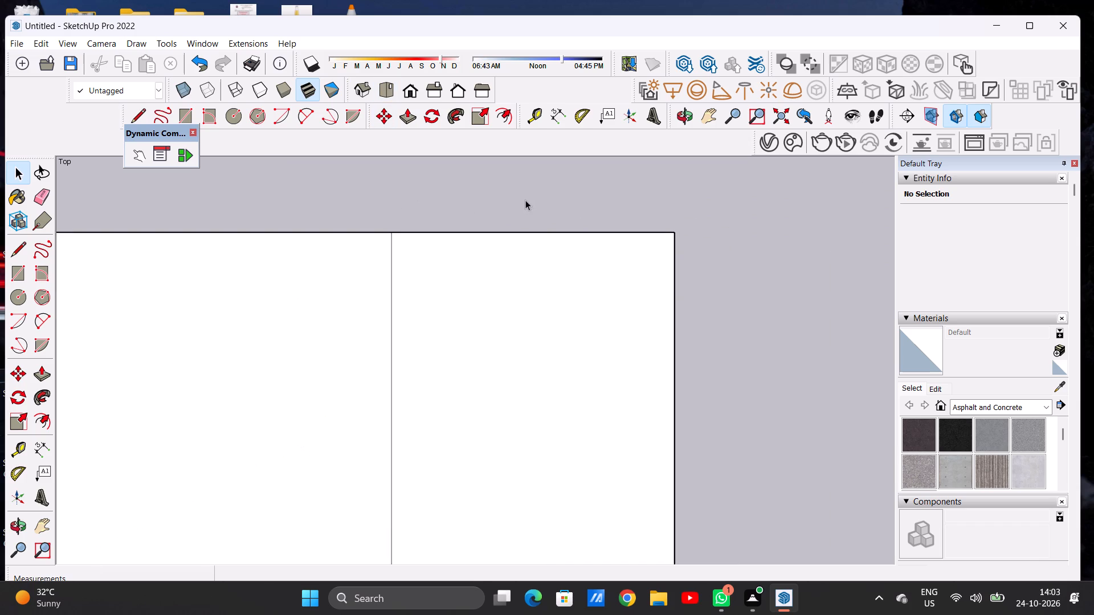
scroll(525, 200, "down", 20)
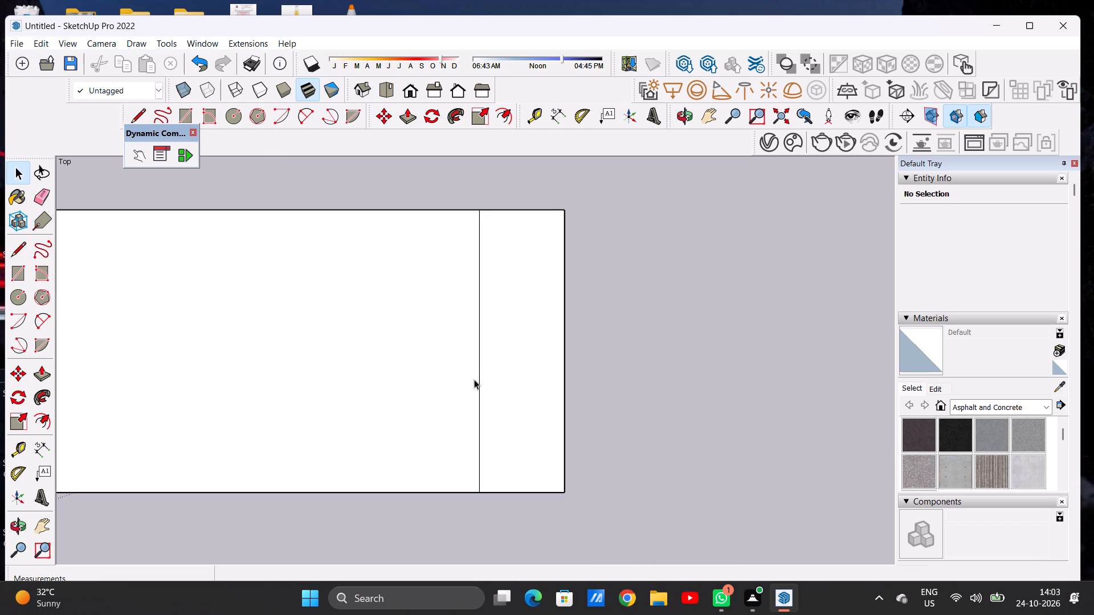
key("e")
left_click_drag(470, 378, 492, 382)
key("space")
scroll(475, 331, "down", 8)
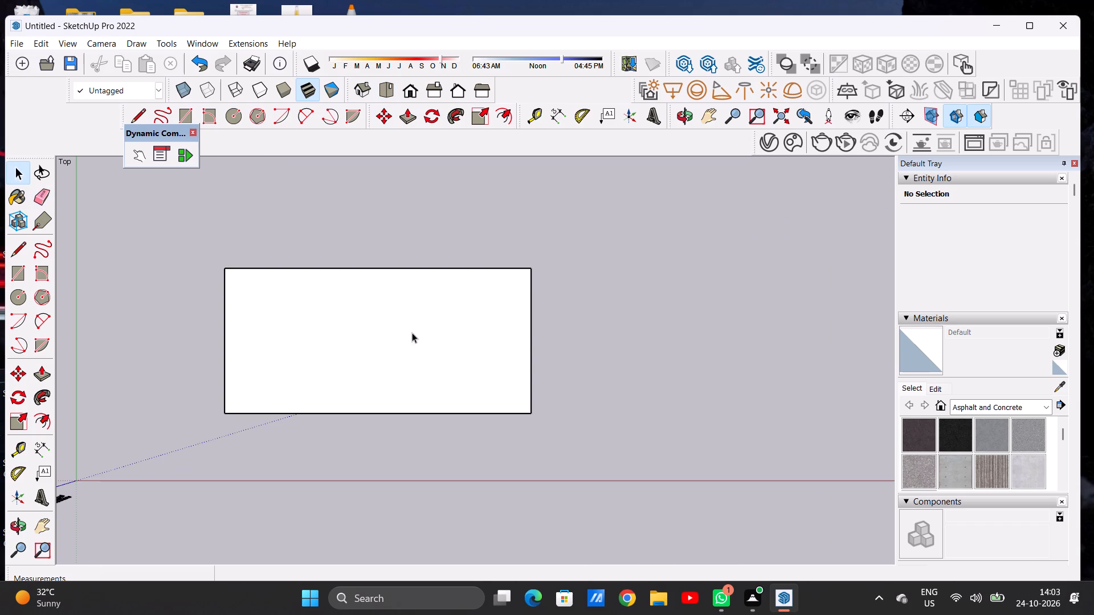
Push/Pull the merged rectangular base face up by 9" to form a slab.
middle_click_drag(426, 468, 440, 337)
scroll(458, 435, "up", 4)
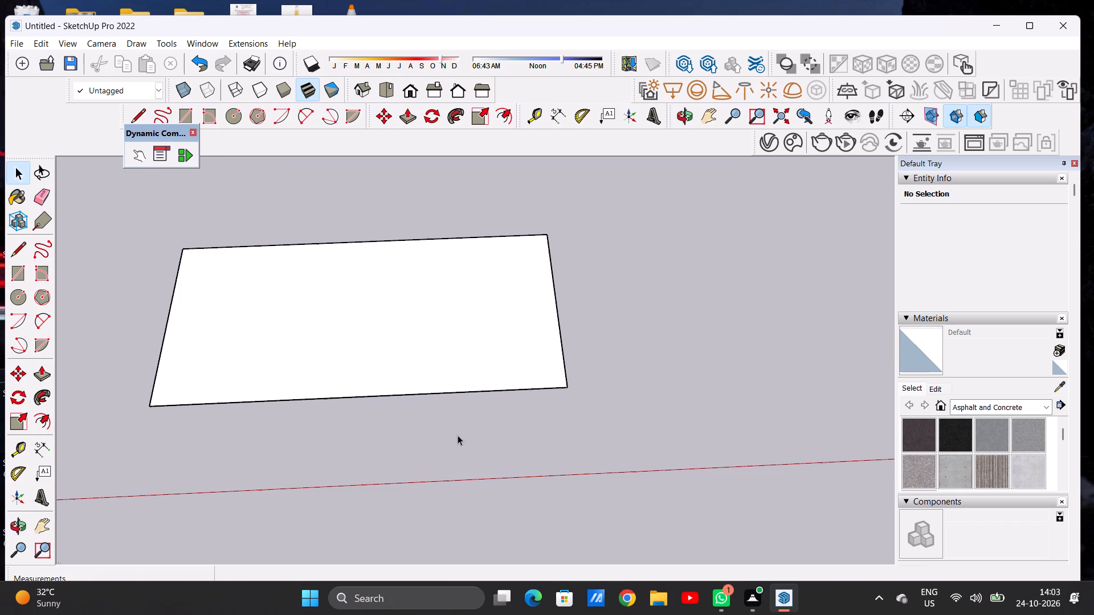
key("p")
left_click(533, 347)
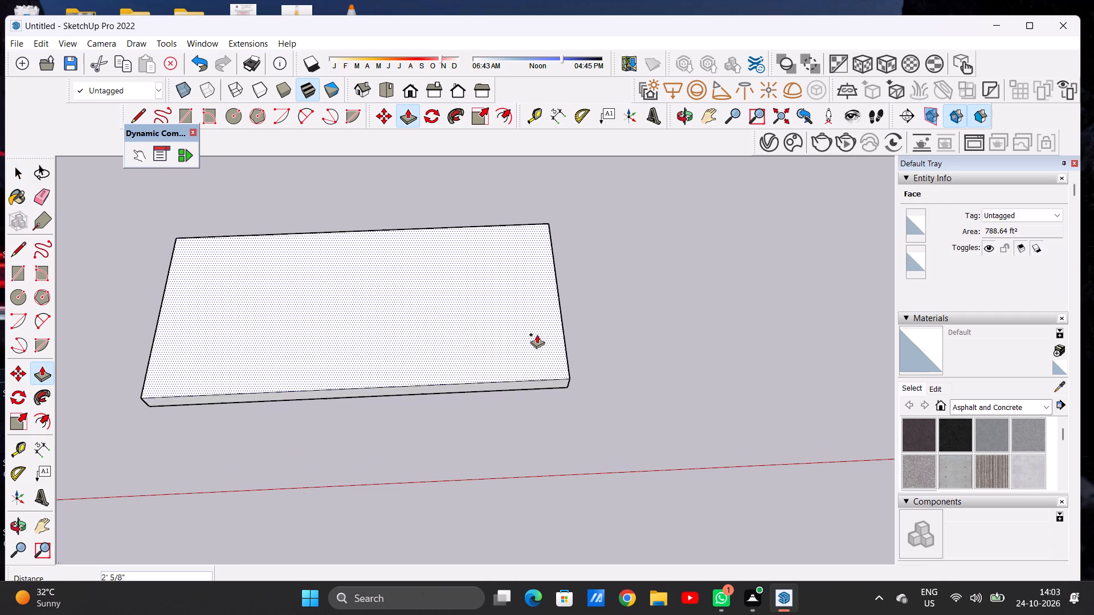
key("9")
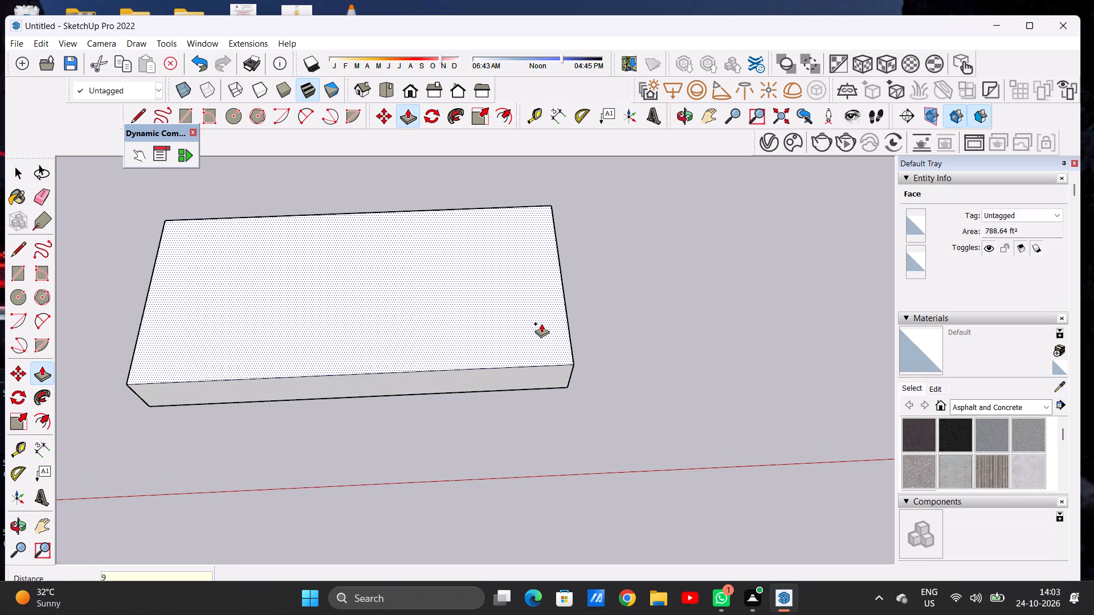
key("shift+quotedbl")
key("Return")
key("space")
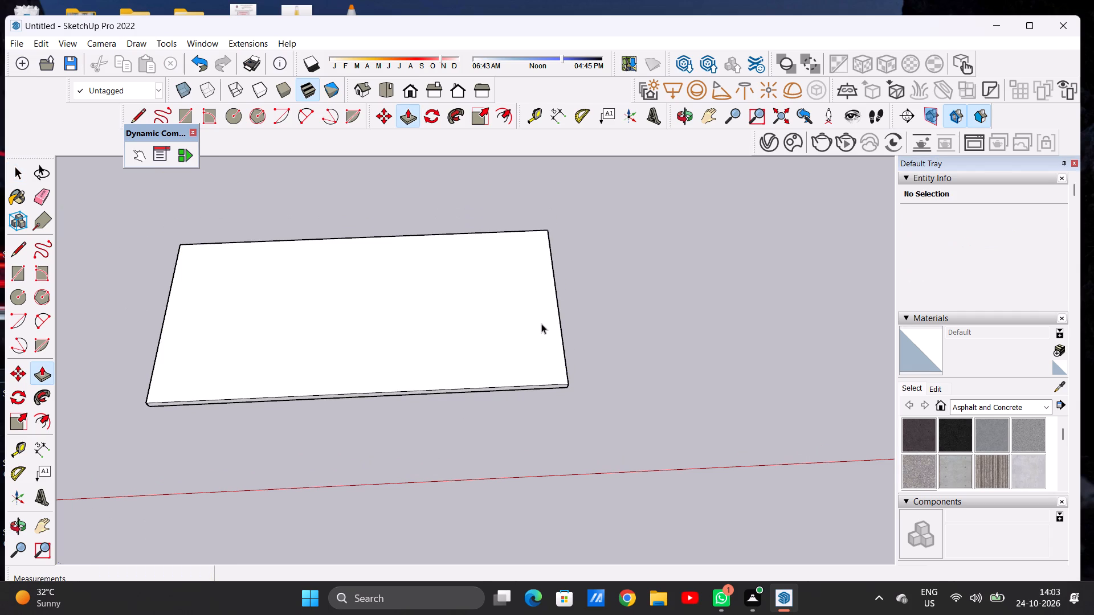
Inspect the slab's thickness along its front edge and at its corners.
scroll(524, 434, "up", 6)
middle_click_drag(575, 367, 579, 280)
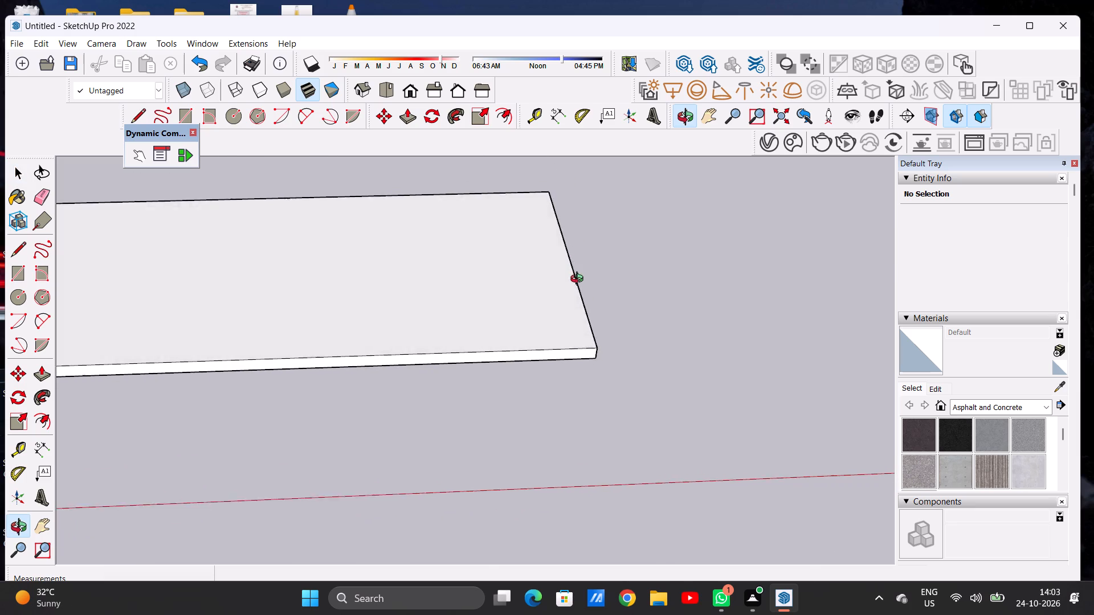
middle_click_drag(579, 280, 595, 334)
scroll(621, 359, "down", 18)
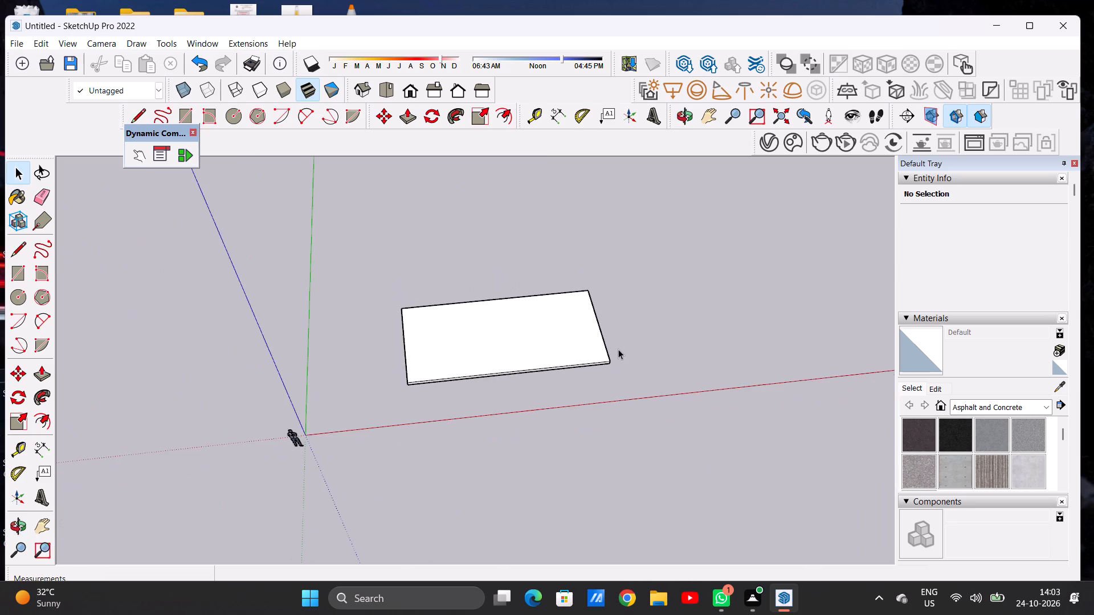
scroll(618, 349, "up", 6)
middle_click_drag(402, 391, 383, 288)
middle_click_drag(384, 292, 386, 303)
scroll(462, 302, "up", 7)
scroll(470, 327, "down", 2)
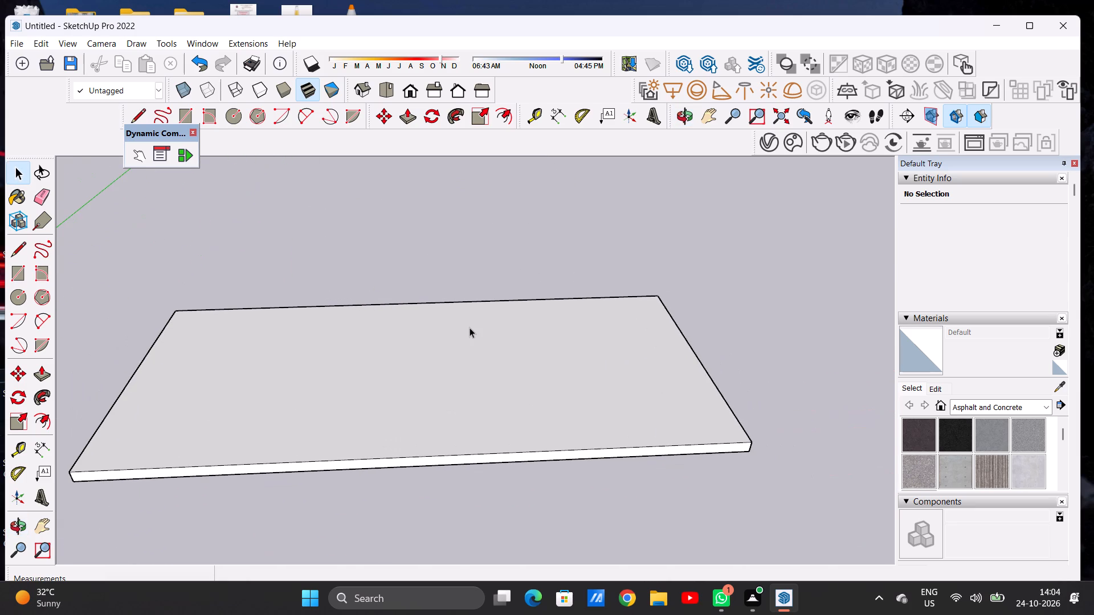
scroll(509, 353, "down", 4)
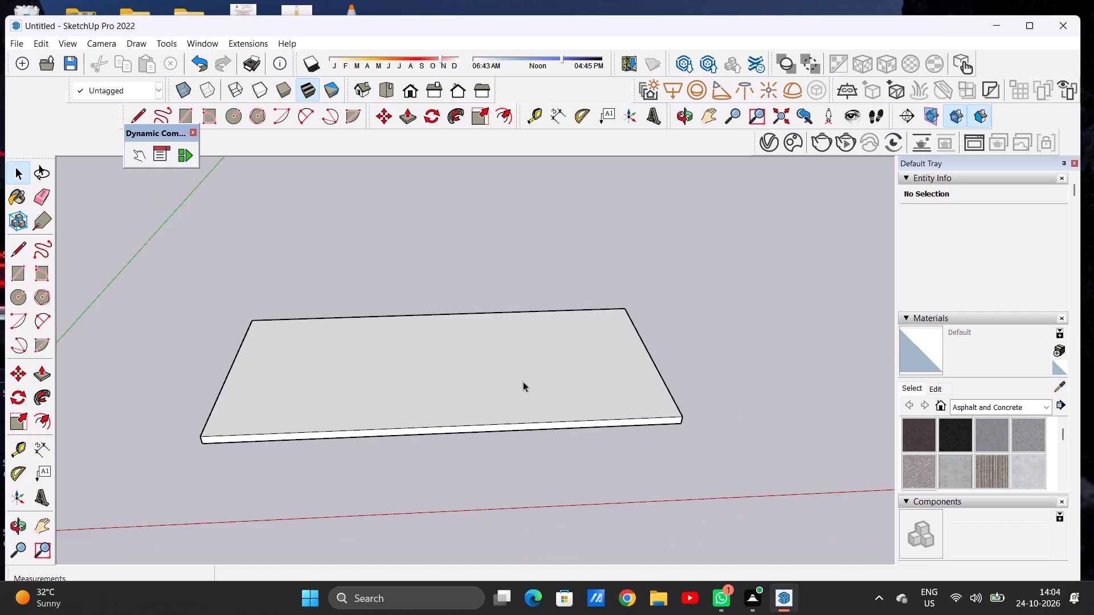
Push/Pull the slab's top face upward by about 1' more.
middle_click_drag(516, 393, 508, 376)
scroll(618, 395, "up", 1)
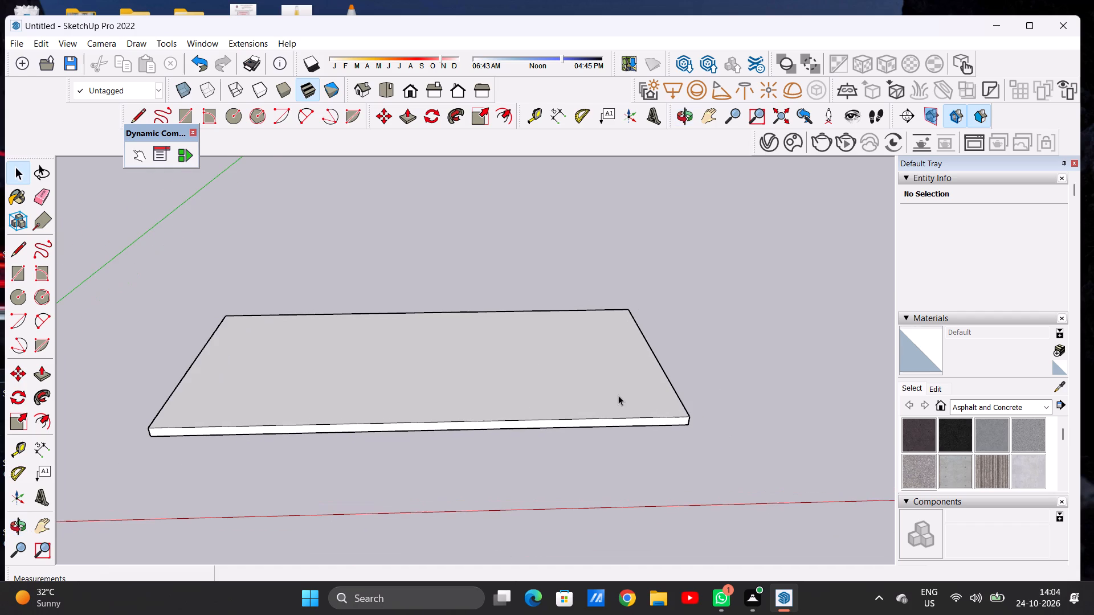
key("p")
scroll(618, 395, "up", 3)
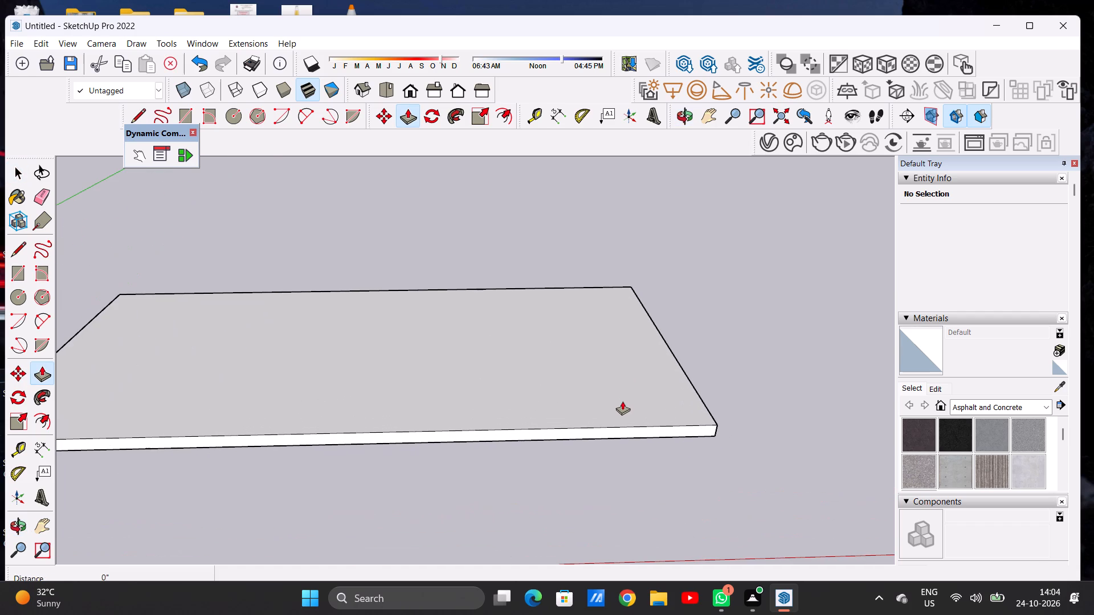
left_click(622, 401)
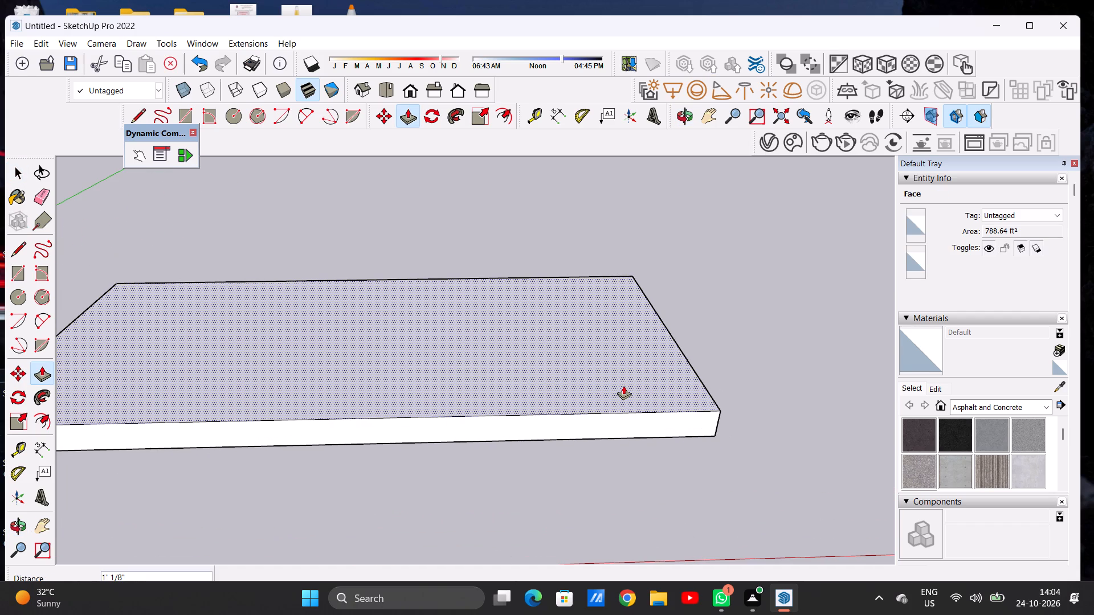
left_click(624, 386)
key("space")
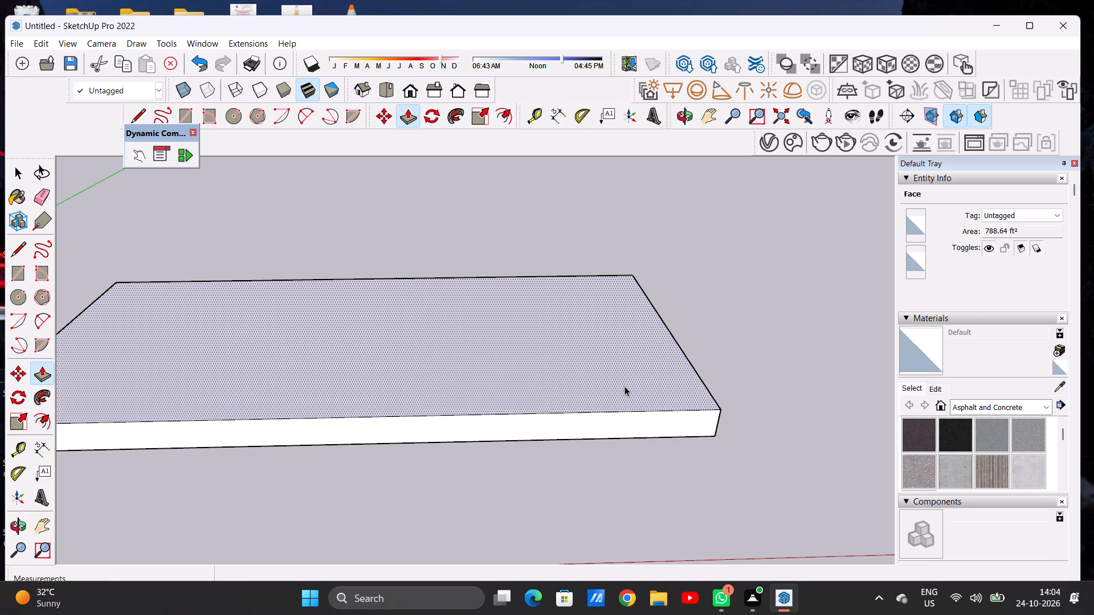
Examine the thickened slab and its top face from above.
scroll(455, 376, "down", 11)
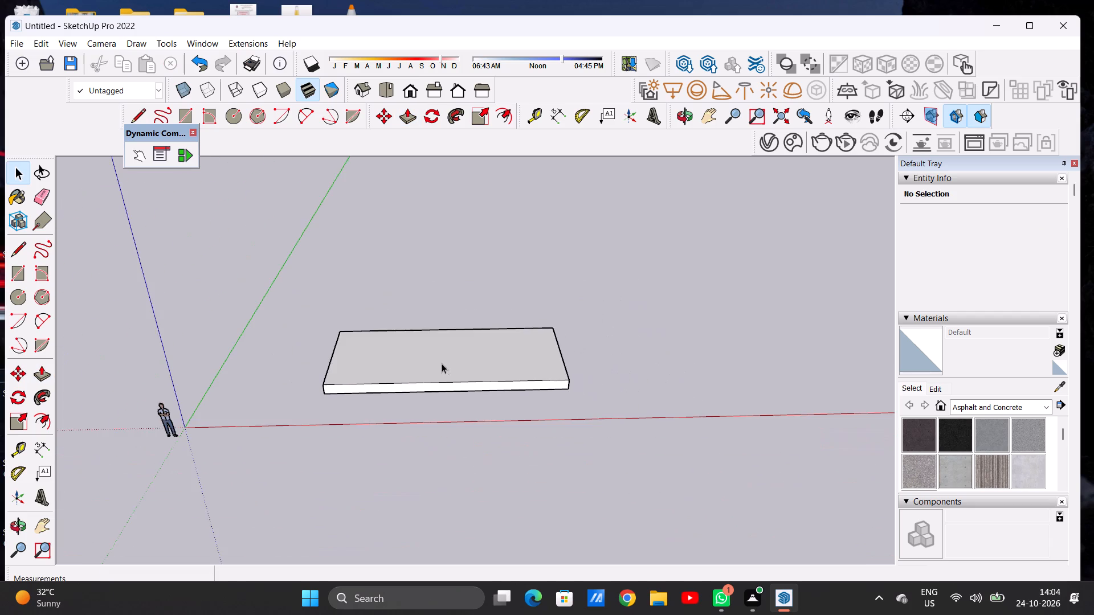
scroll(429, 351, "up", 6)
middle_click_drag(426, 341, 423, 423)
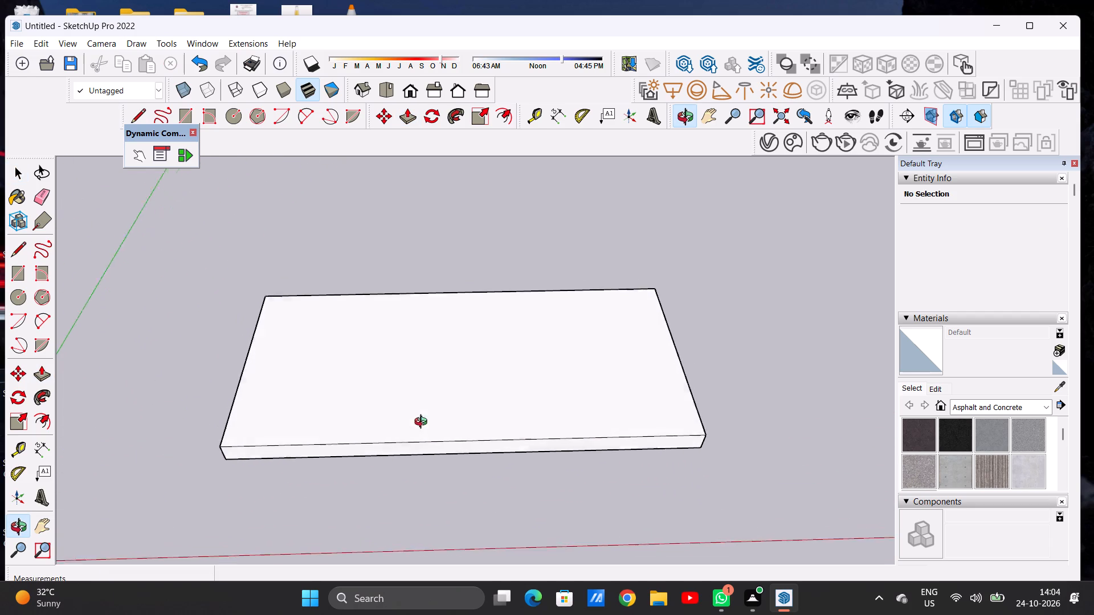
middle_click_drag(423, 423, 427, 504)
scroll(430, 348, "down", 2)
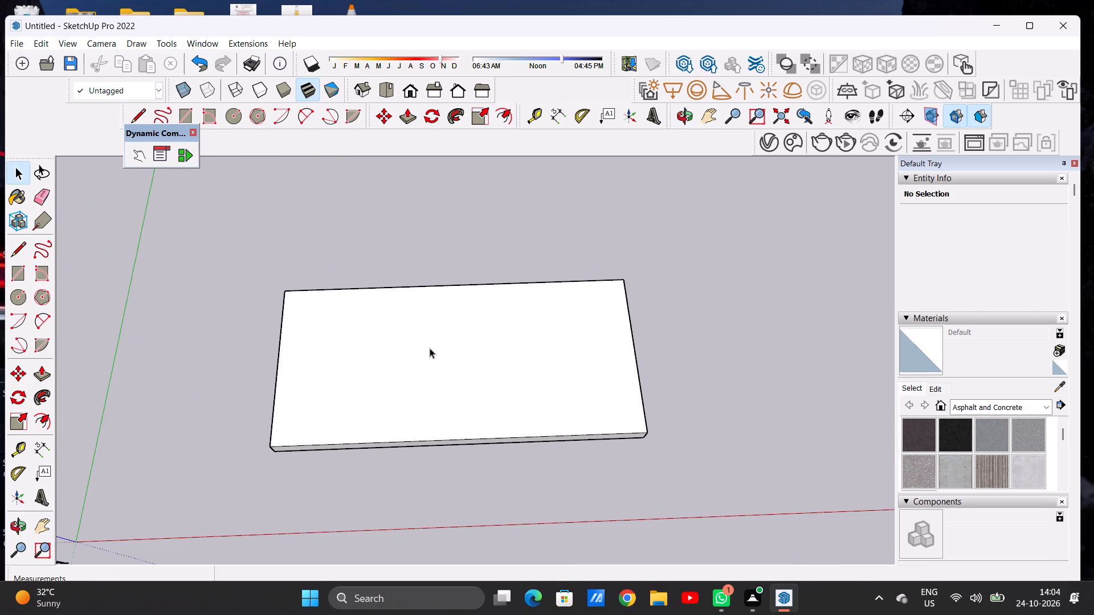
middle_click_drag(442, 338, 444, 413)
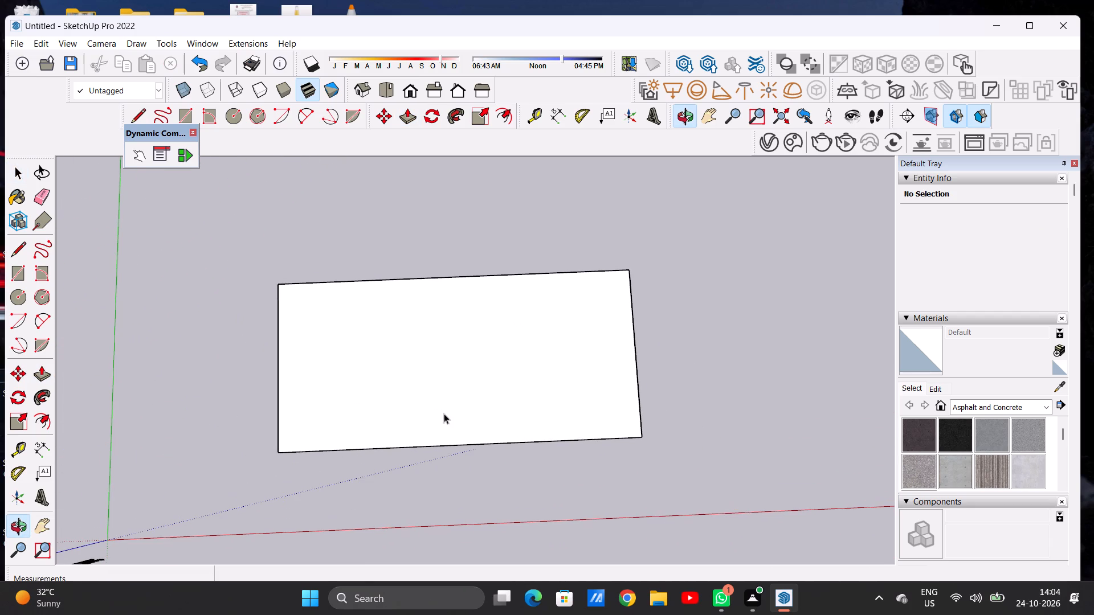
scroll(638, 367, "up", 2)
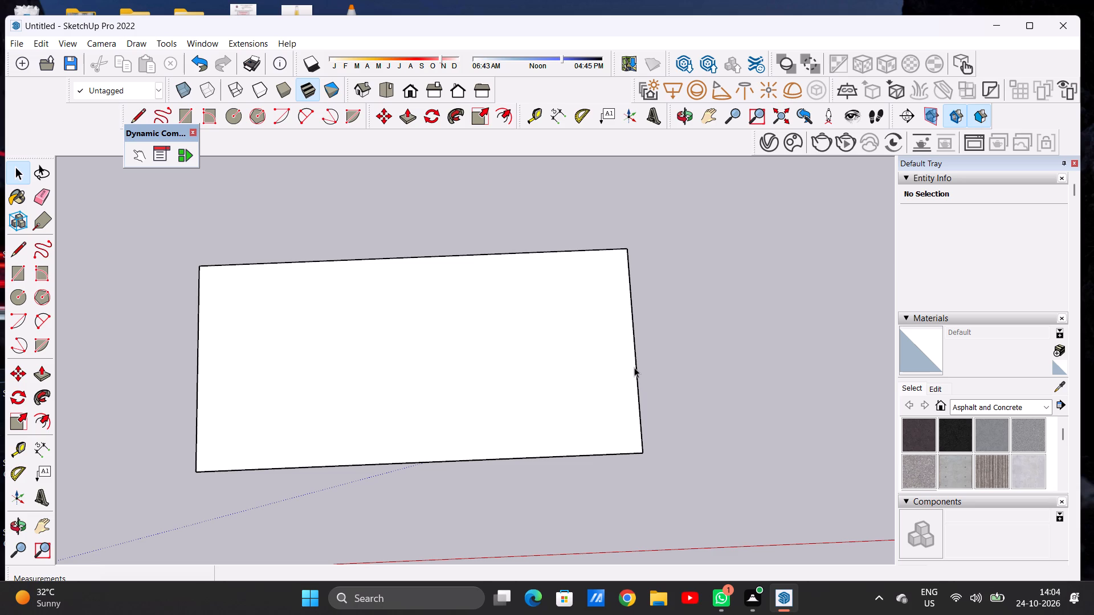
scroll(634, 367, "down", 4)
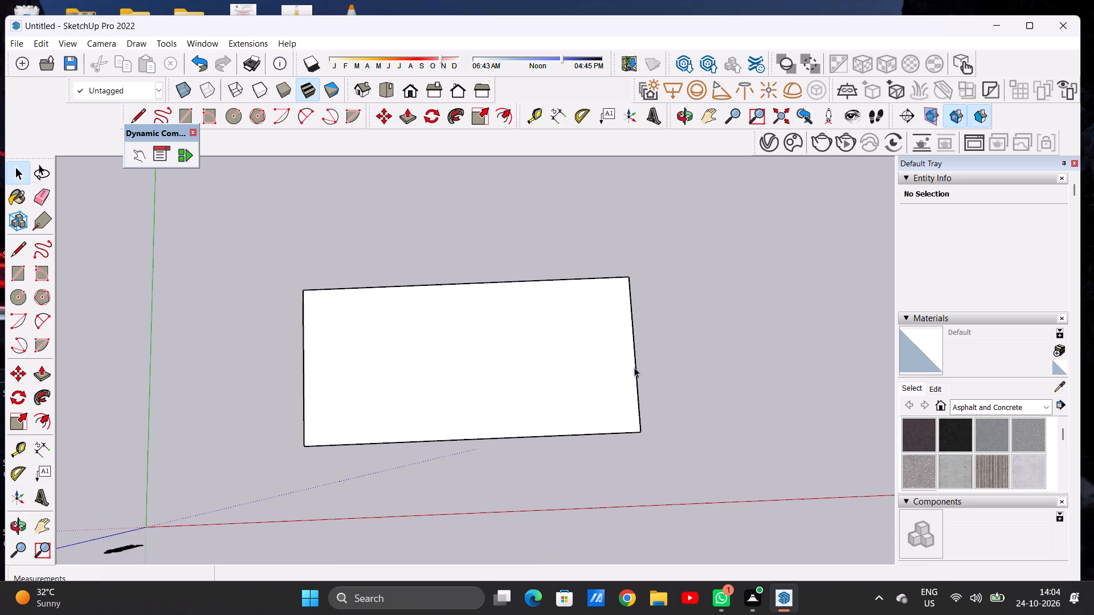
Offset the slab's top face outline inward by about 1' 10 1/16".
middle_click_drag(587, 397, 580, 383)
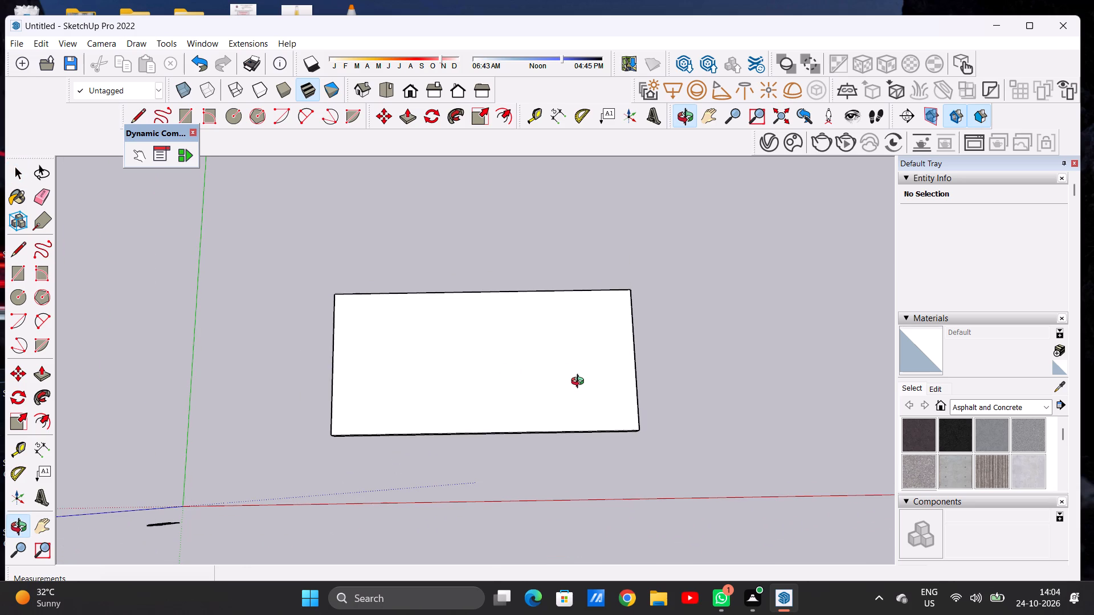
middle_click_drag(580, 383, 585, 374)
middle_click(585, 374)
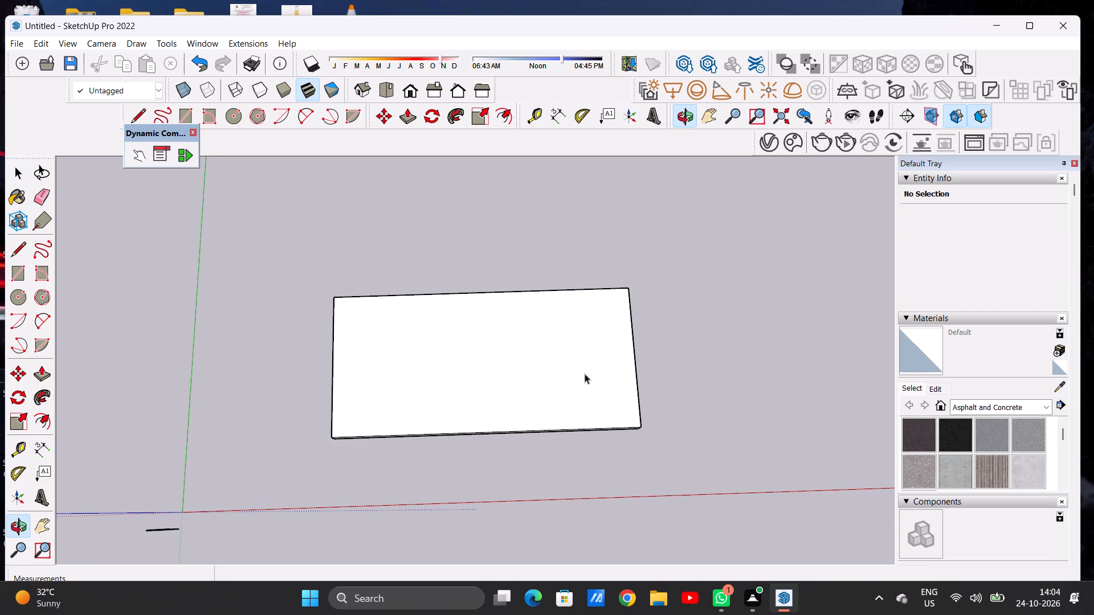
scroll(585, 374, "up", 2)
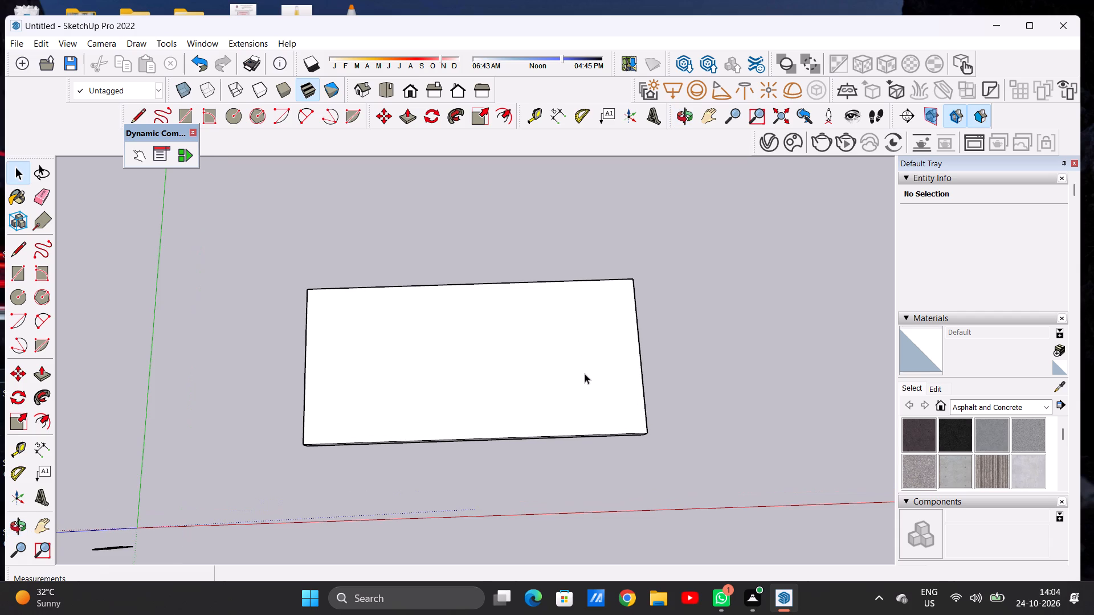
type("OF")
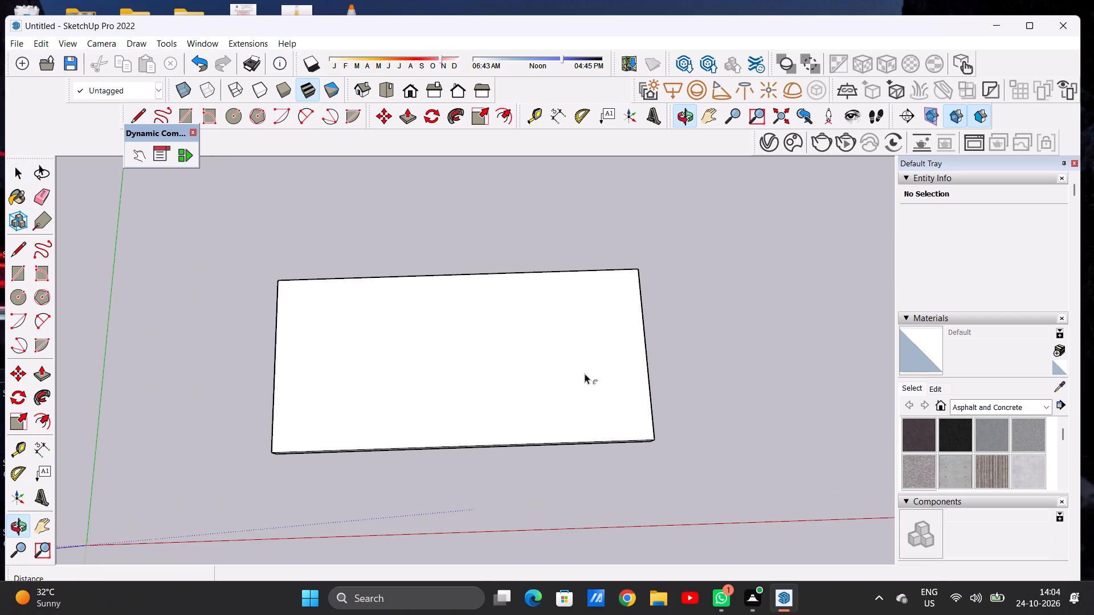
left_click(328, 309)
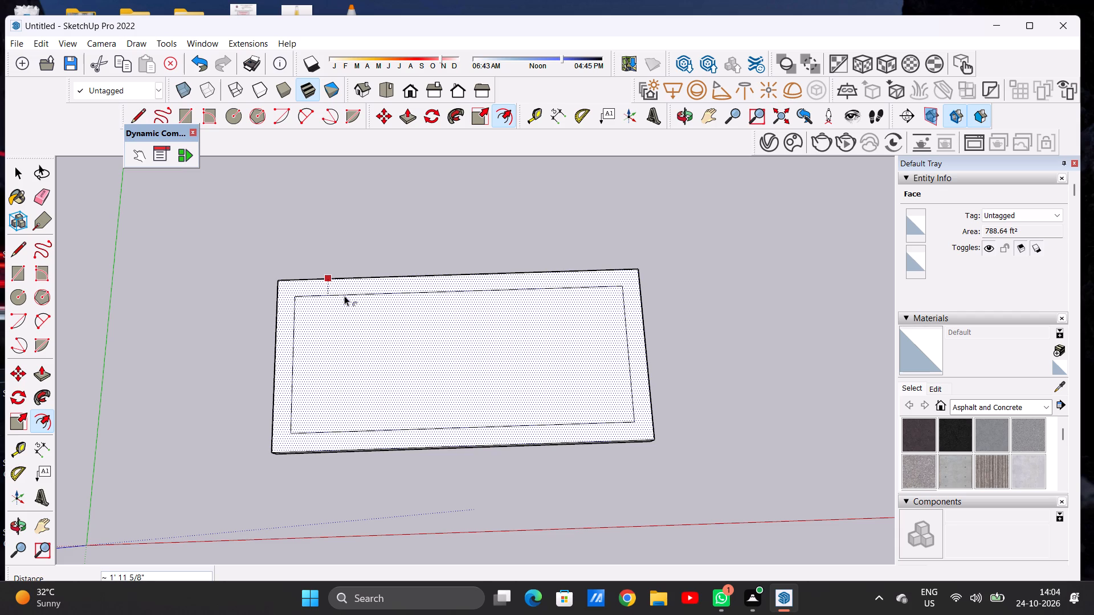
left_click(344, 294)
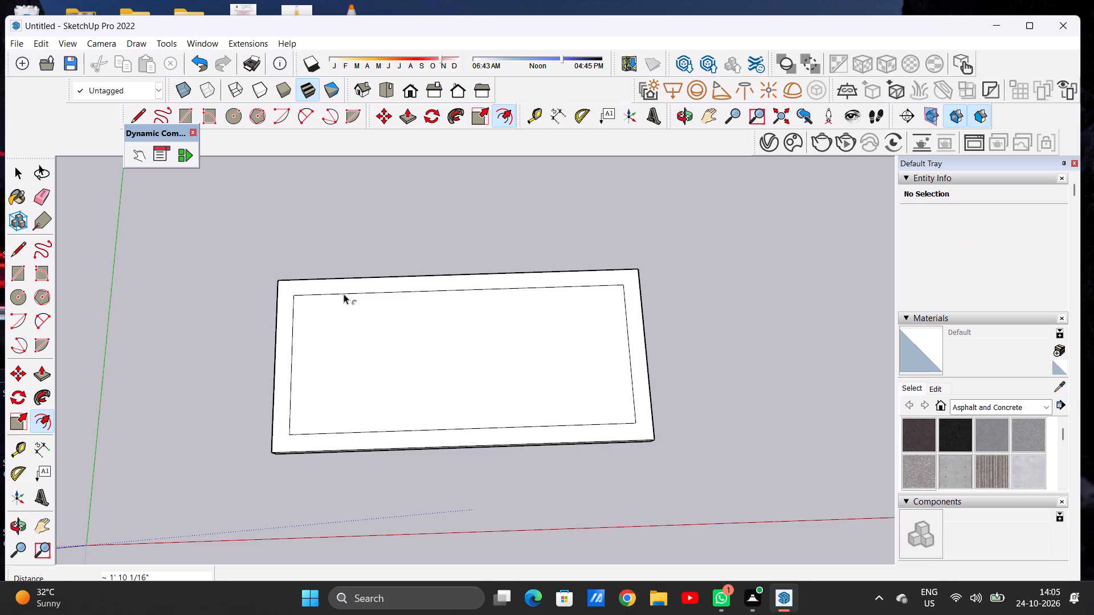
key("space")
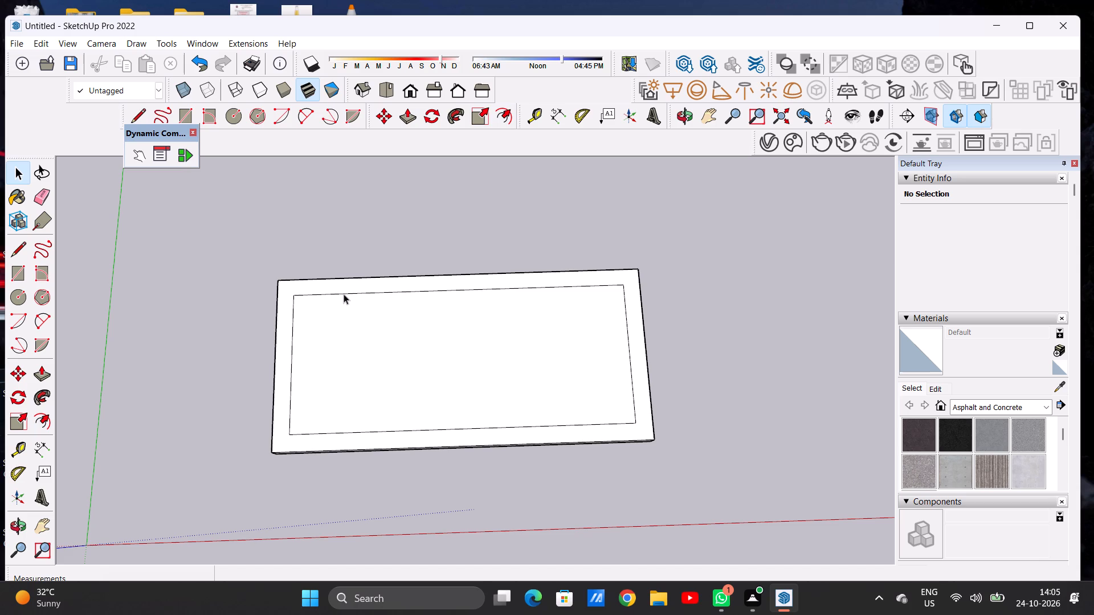
Draw a line from the inset outline's front-left corner straight out to the slab's left edge.
scroll(334, 353, "down", 3)
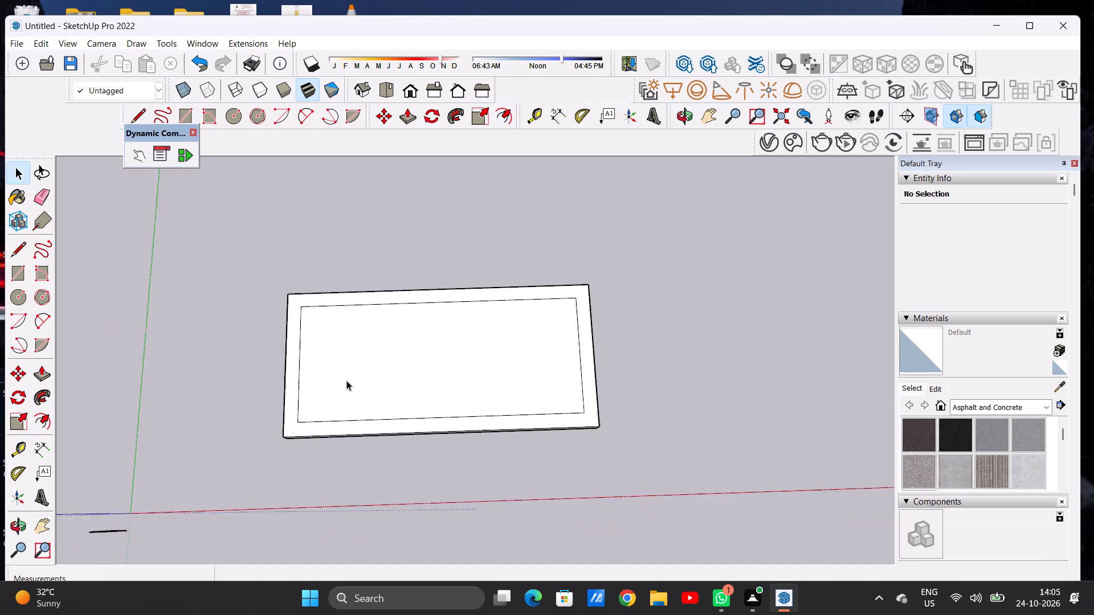
scroll(346, 380, "down", 5)
scroll(338, 387, "up", 8)
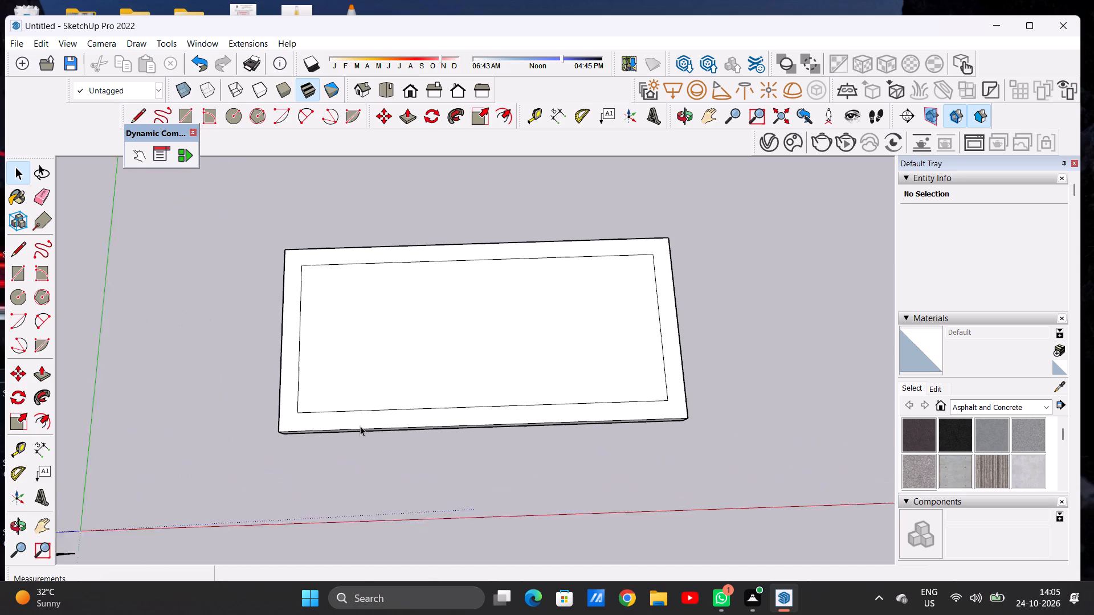
scroll(360, 426, "up", 1)
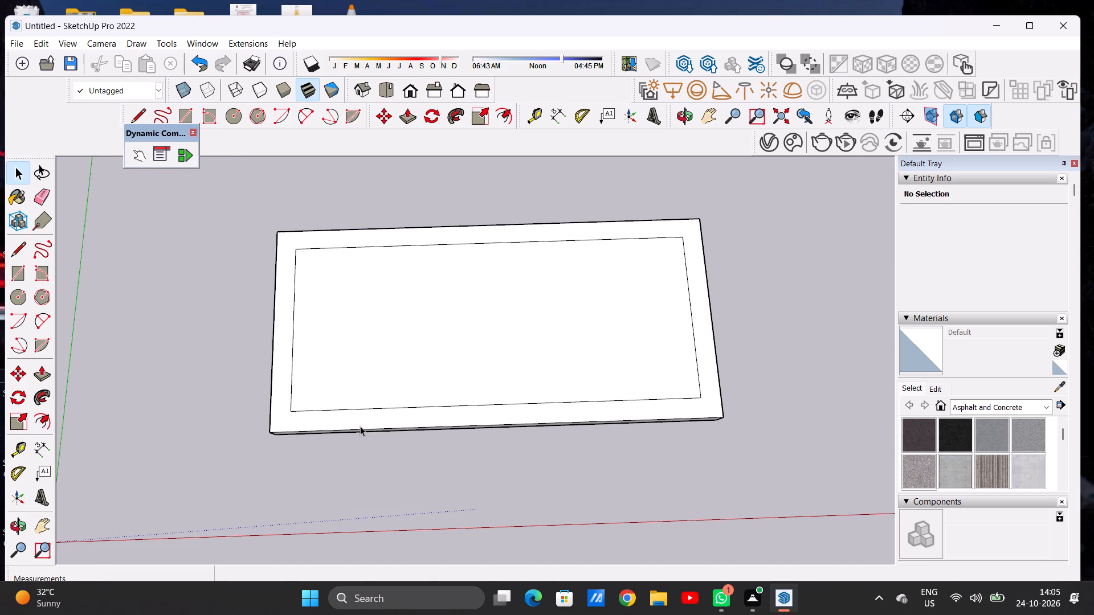
key("l")
scroll(342, 421, "up", 2)
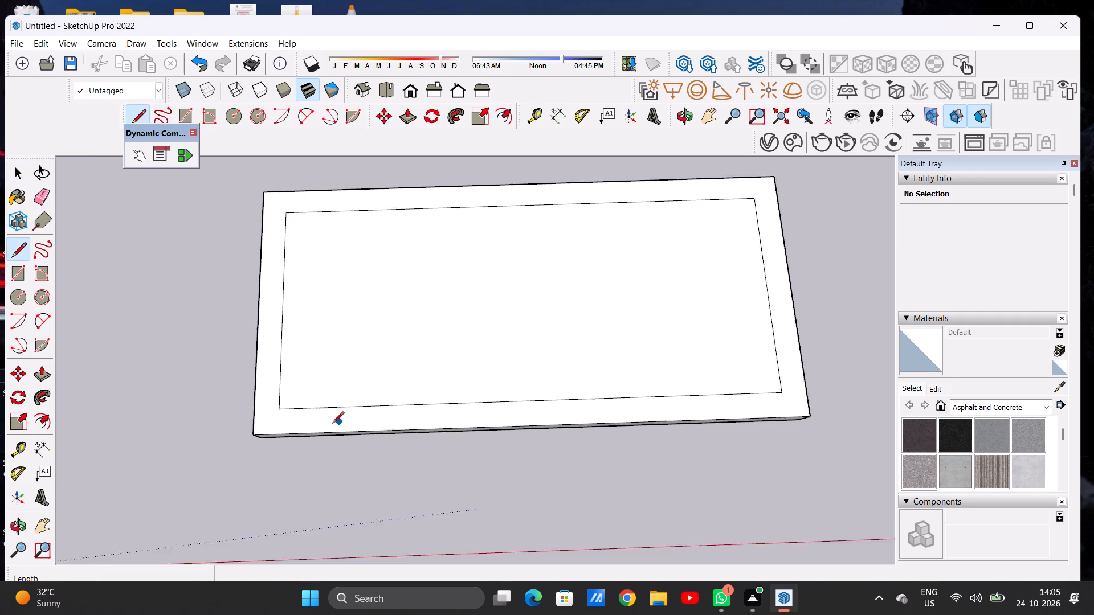
scroll(332, 424, "up", 4)
scroll(259, 409, "up", 3)
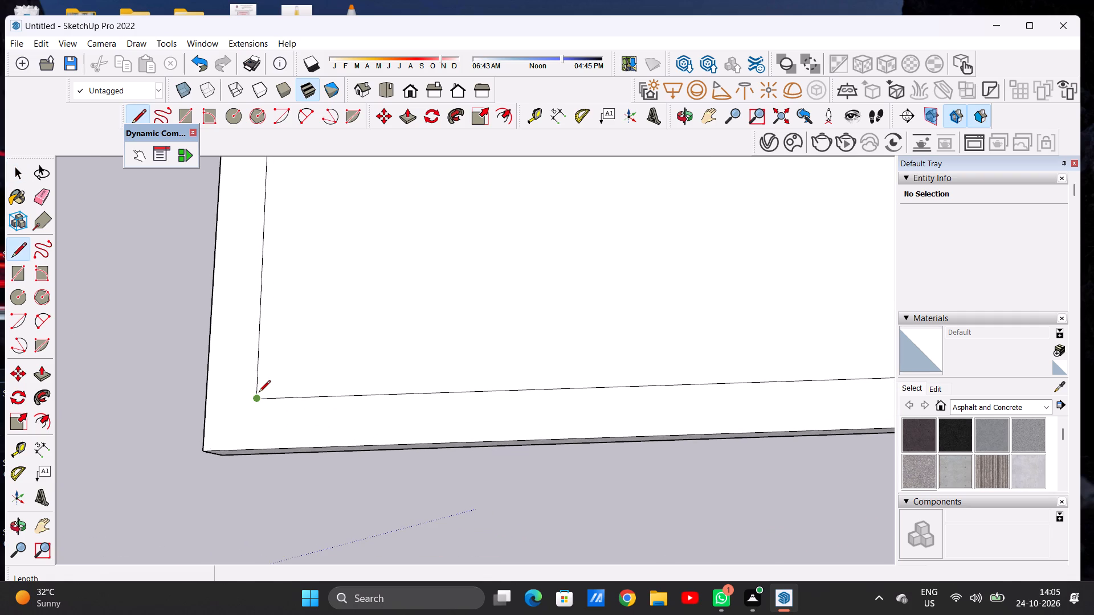
left_click(259, 393)
left_click(209, 396)
Draw a line about 1' 10 1/16" long from the inset outline's front-right corner to the slab's right edge.
scroll(289, 389, "down", 7)
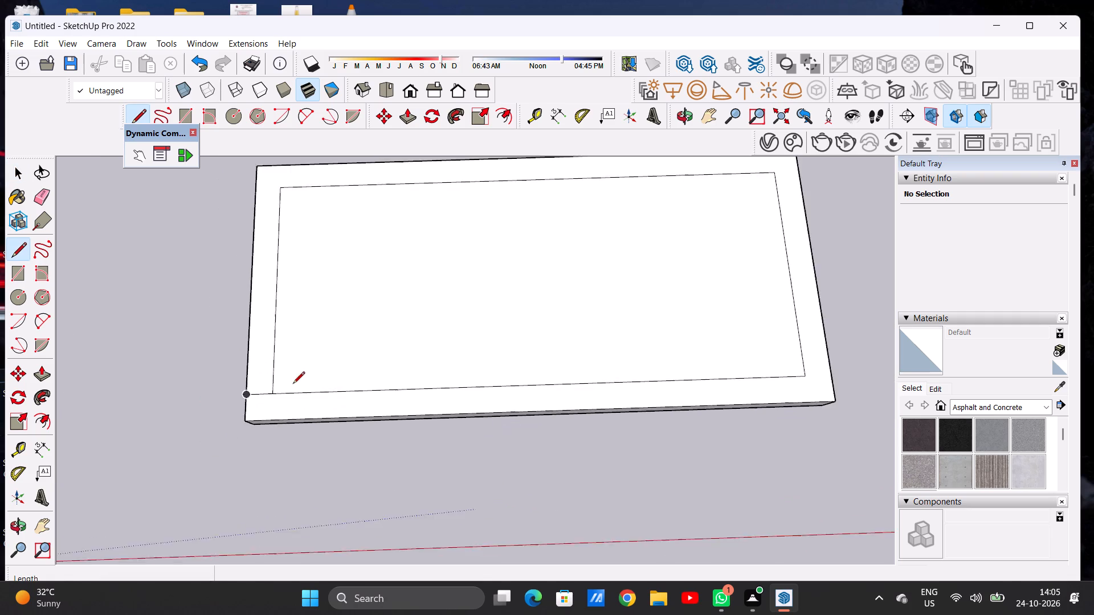
scroll(293, 384, "down", 12)
scroll(485, 376, "up", 4)
scroll(486, 376, "down", 1)
scroll(489, 377, "up", 9)
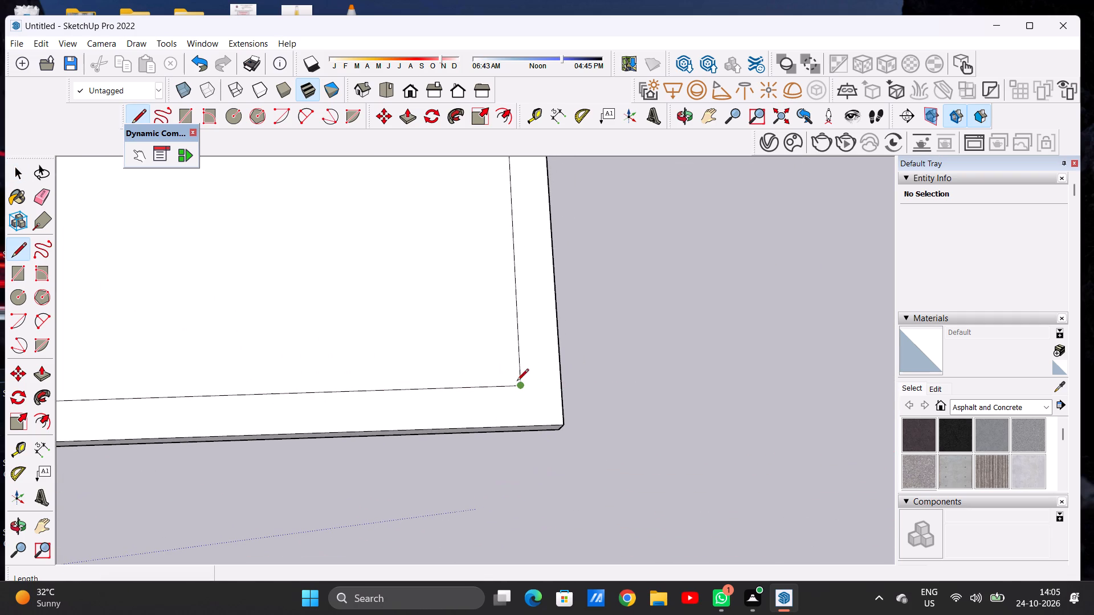
left_click(519, 385)
left_click(559, 382)
key("space")
Examine the slab with its inset outline and front strip from several angles.
scroll(562, 379, "down", 20)
scroll(449, 346, "up", 3)
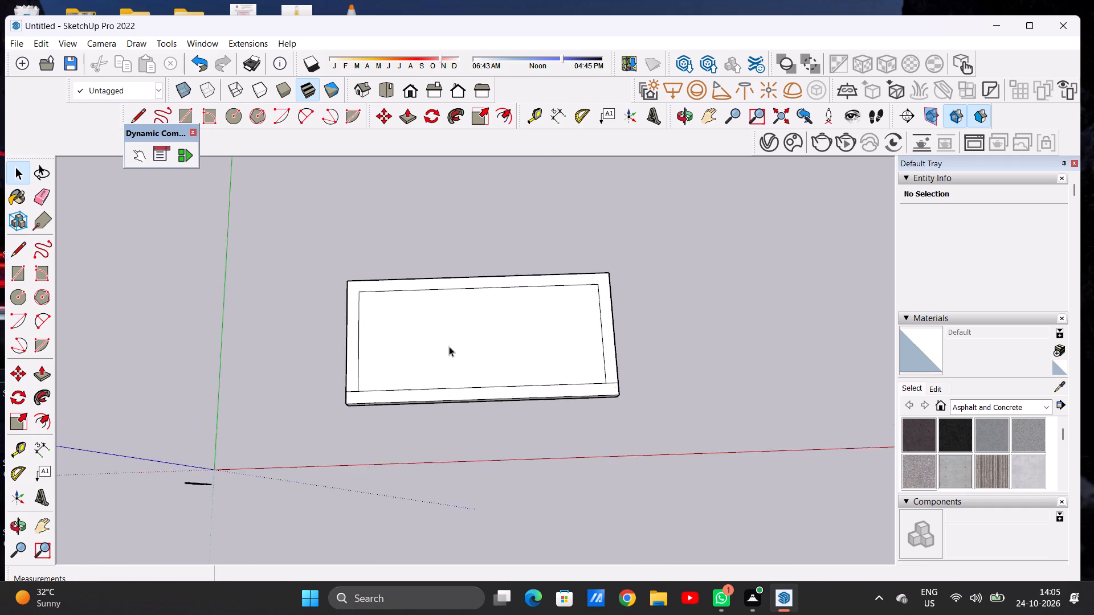
scroll(449, 346, "up", 4)
middle_click_drag(611, 411, 609, 397)
middle_click_drag(607, 363, 595, 313)
scroll(613, 346, "down", 1)
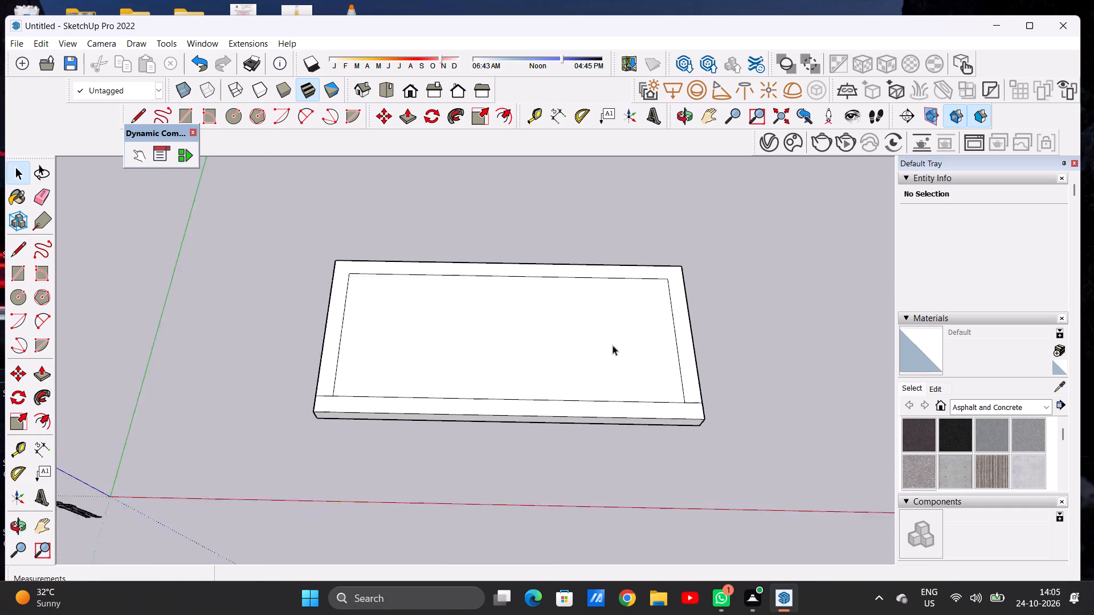
scroll(613, 345, "down", 2)
middle_click_drag(622, 364, 642, 327)
middle_click(643, 326)
scroll(643, 326, "up", 2)
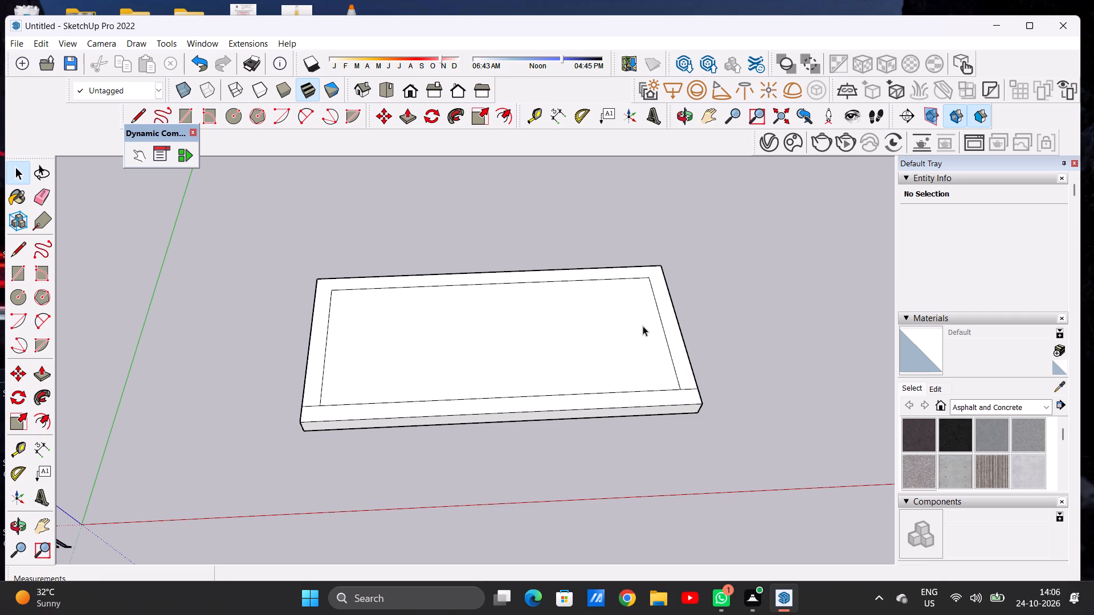
scroll(443, 333, "down", 3)
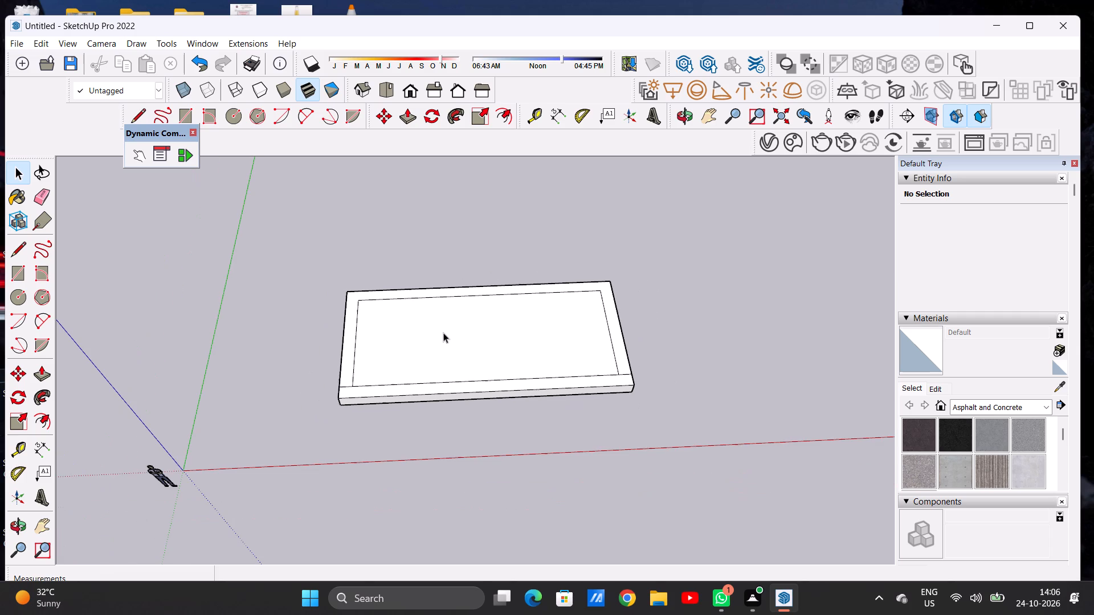
scroll(464, 298, "up", 1)
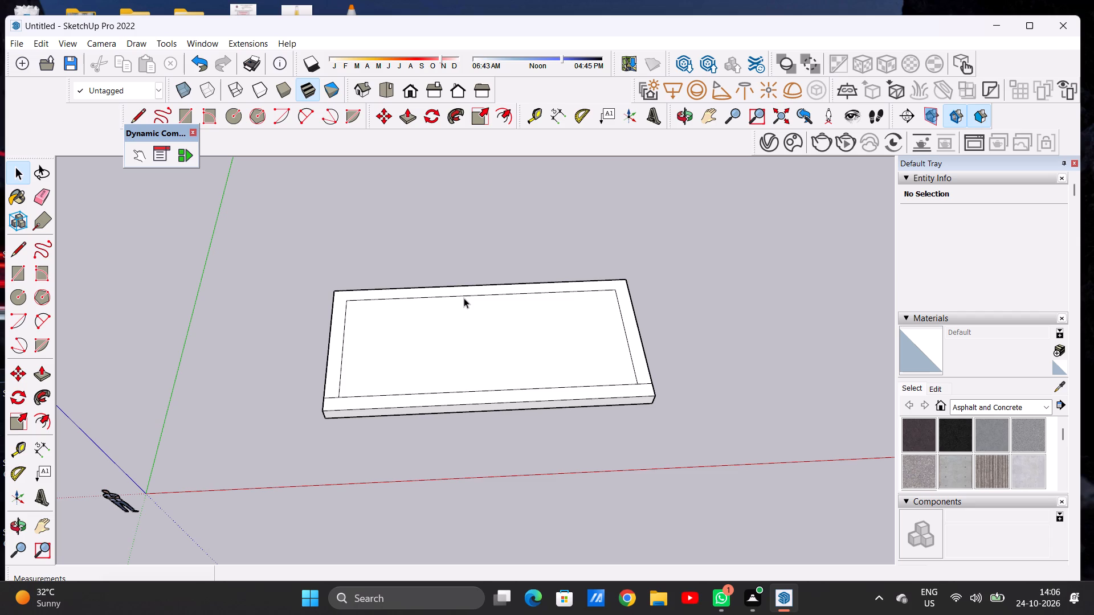
scroll(431, 320, "down", 6)
middle_click_drag(511, 339, 499, 326)
scroll(499, 326, "up", 6)
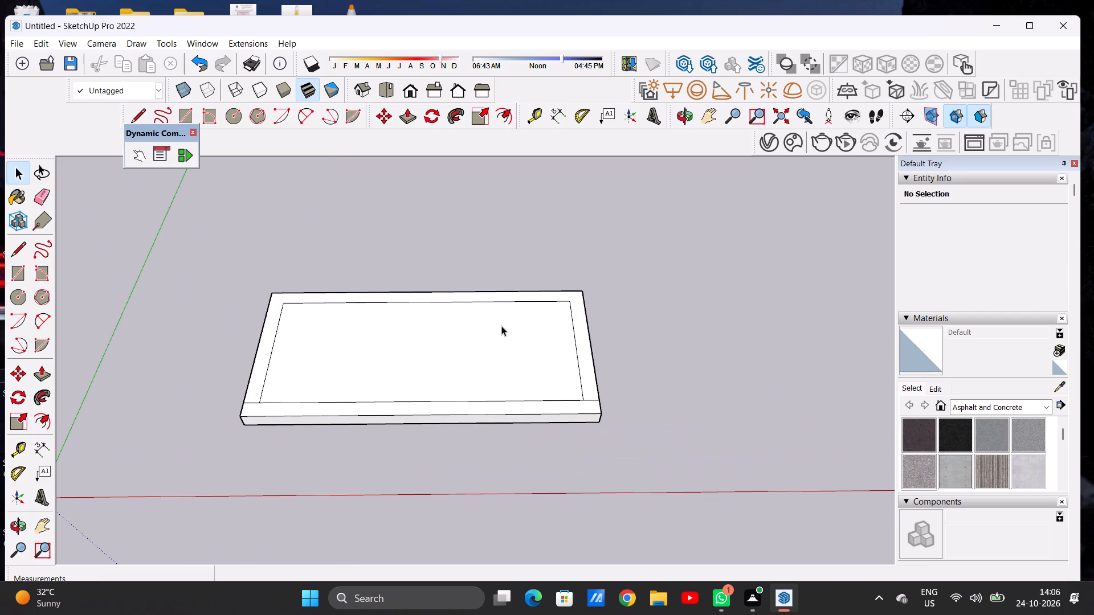
Push/Pull the U-shaped border around the inset outline up 10' to form the back and side walls.
key("p")
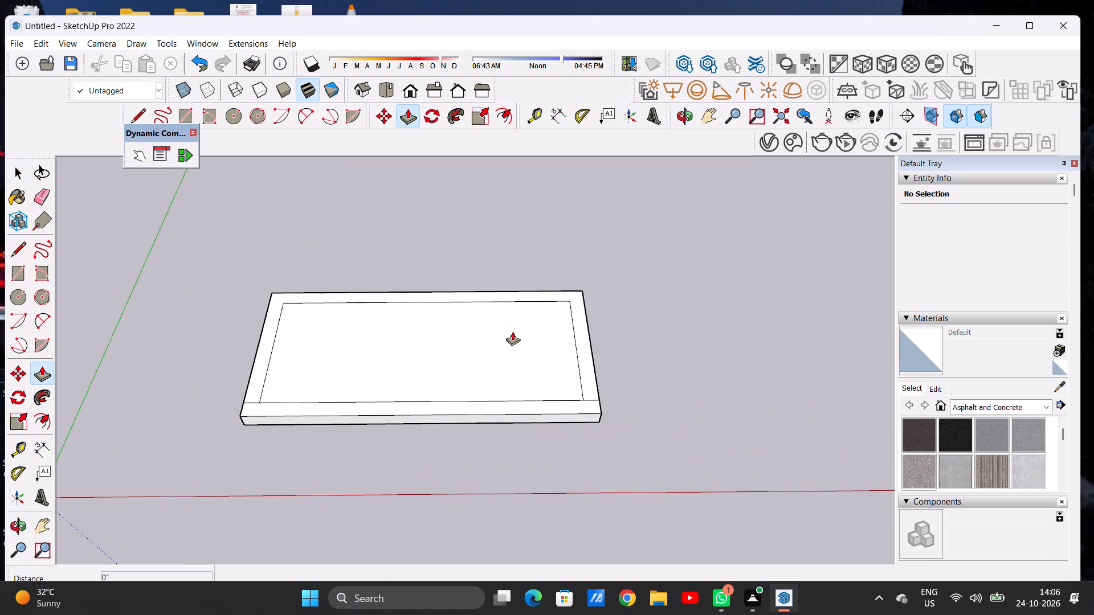
scroll(584, 360, "up", 2)
left_click(589, 387)
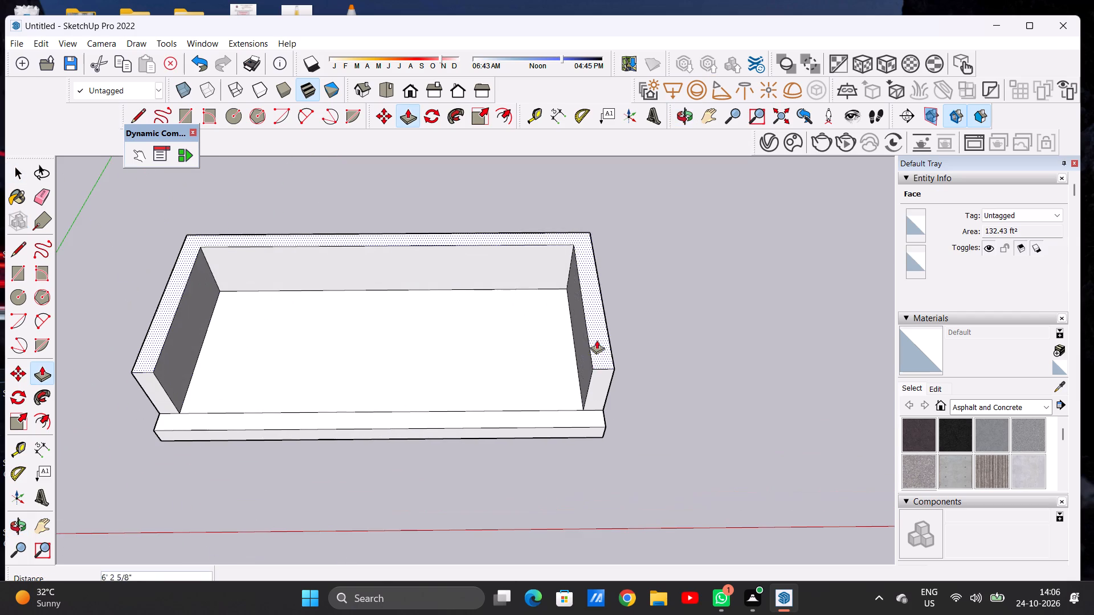
scroll(598, 337, "down", 7)
middle_click_drag(600, 326, 616, 220)
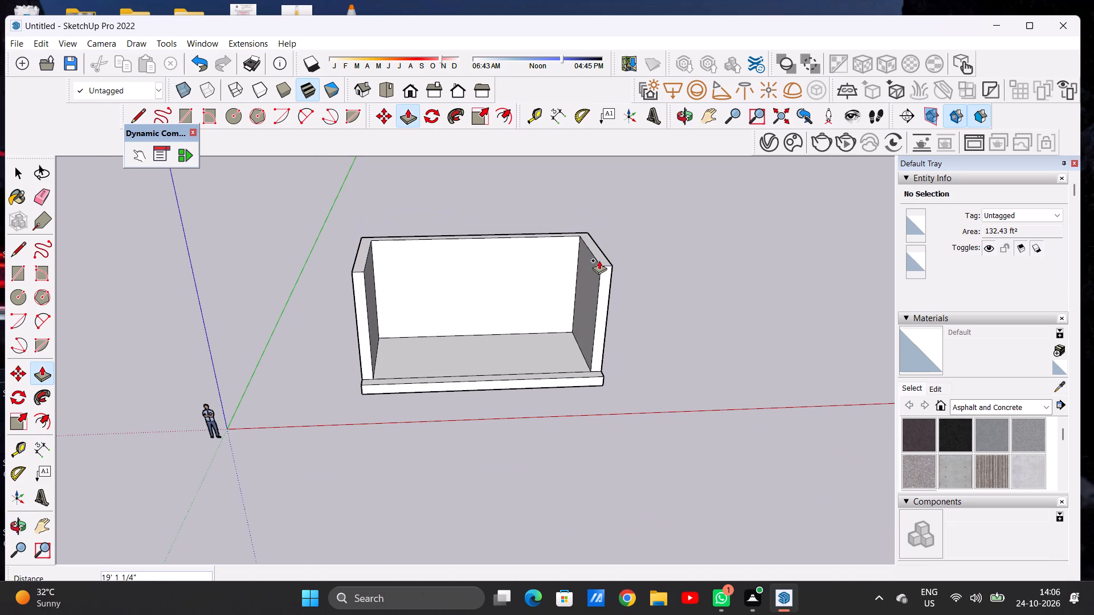
scroll(599, 260, "down", 4)
middle_click_drag(624, 233, 560, 199)
scroll(578, 240, "up", 4)
type("10")
key("apostrophe")
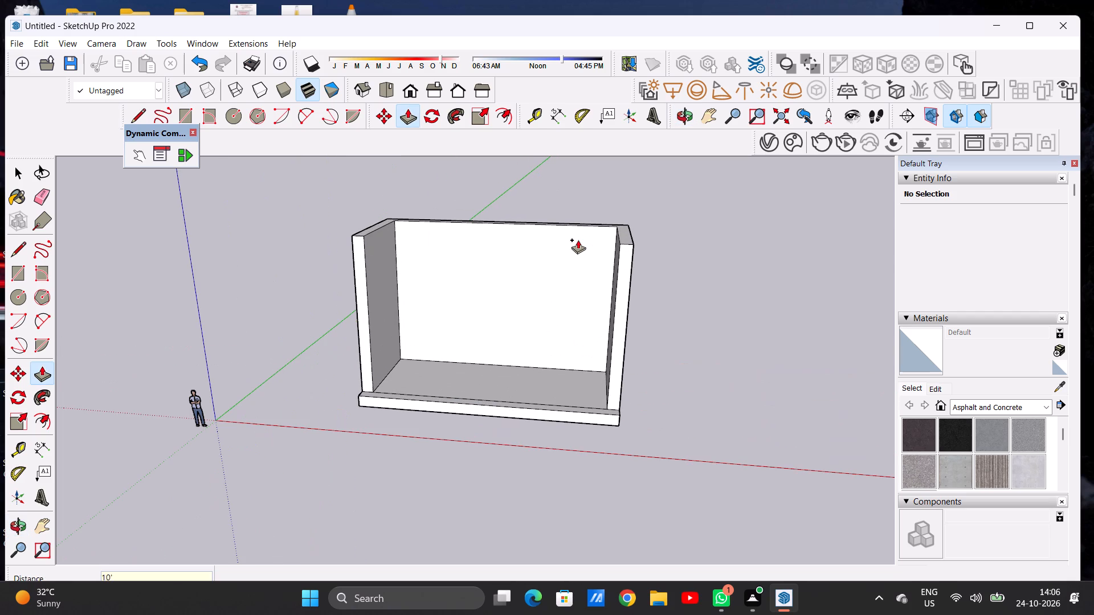
key("Return")
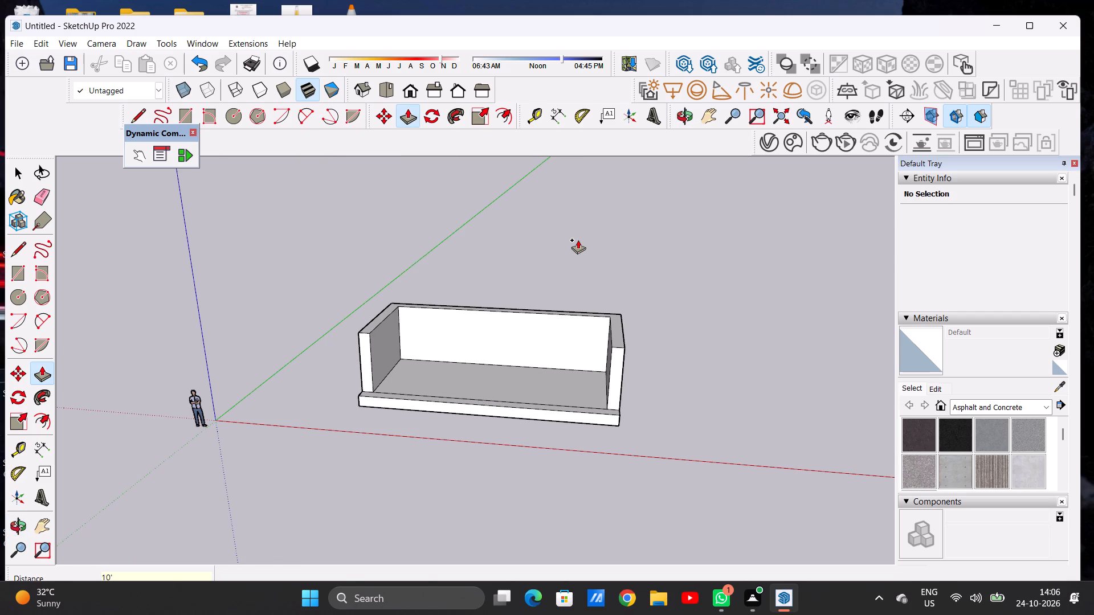
key("space")
Raise the top face of the U-shaped walls by about a further 6' 10 5/8".
scroll(440, 258, "down", 2)
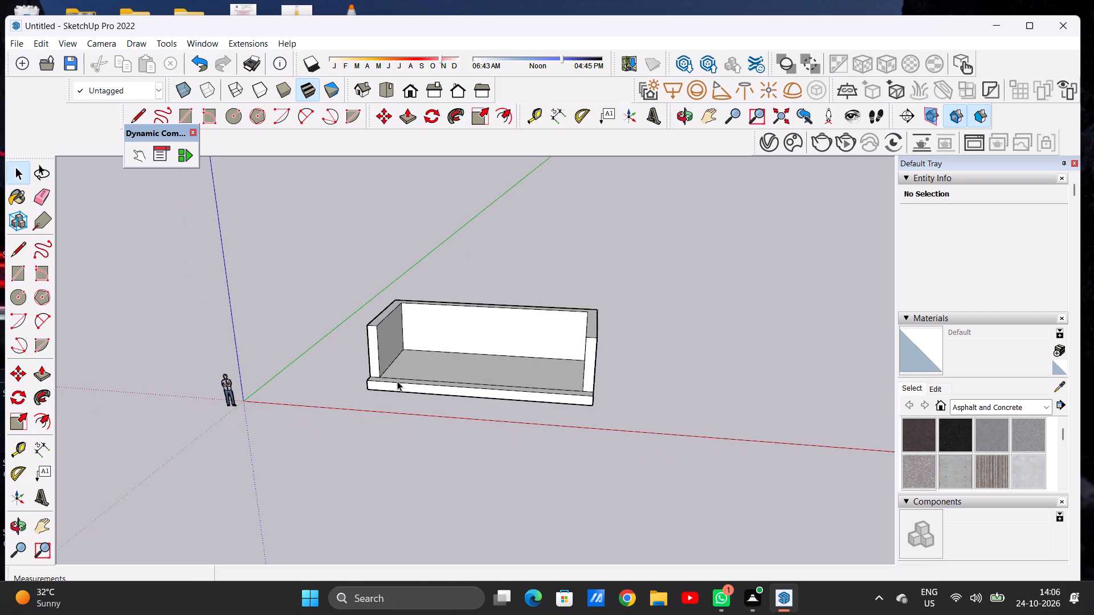
scroll(397, 381, "down", 1)
middle_click(431, 379)
middle_click_drag(443, 368, 482, 309)
scroll(538, 315, "up", 5)
middle_click_drag(534, 315, 521, 377)
middle_click_drag(521, 379, 521, 386)
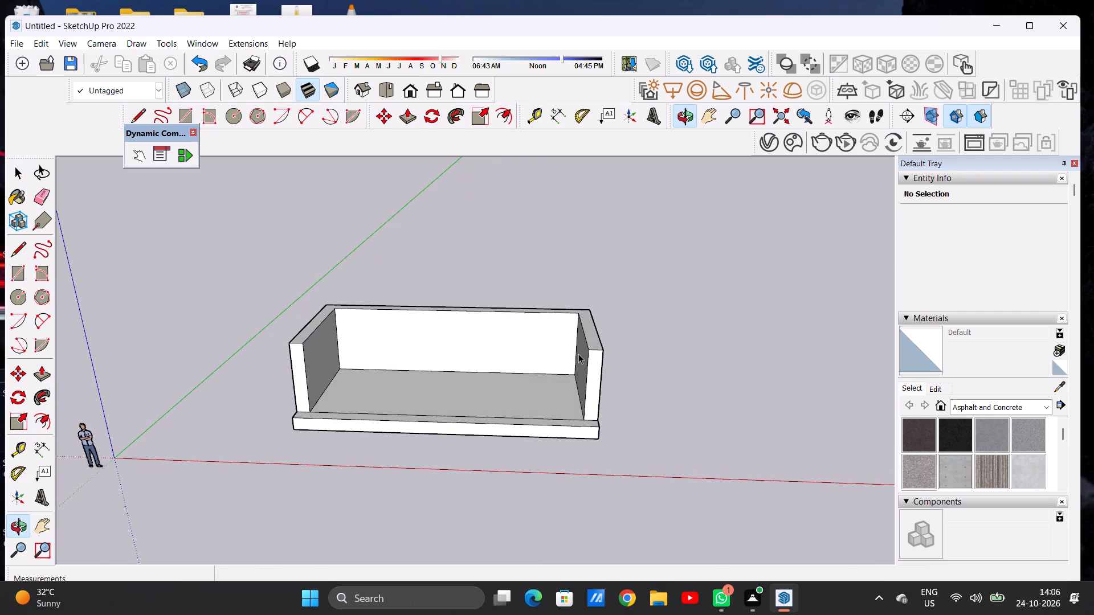
key("p")
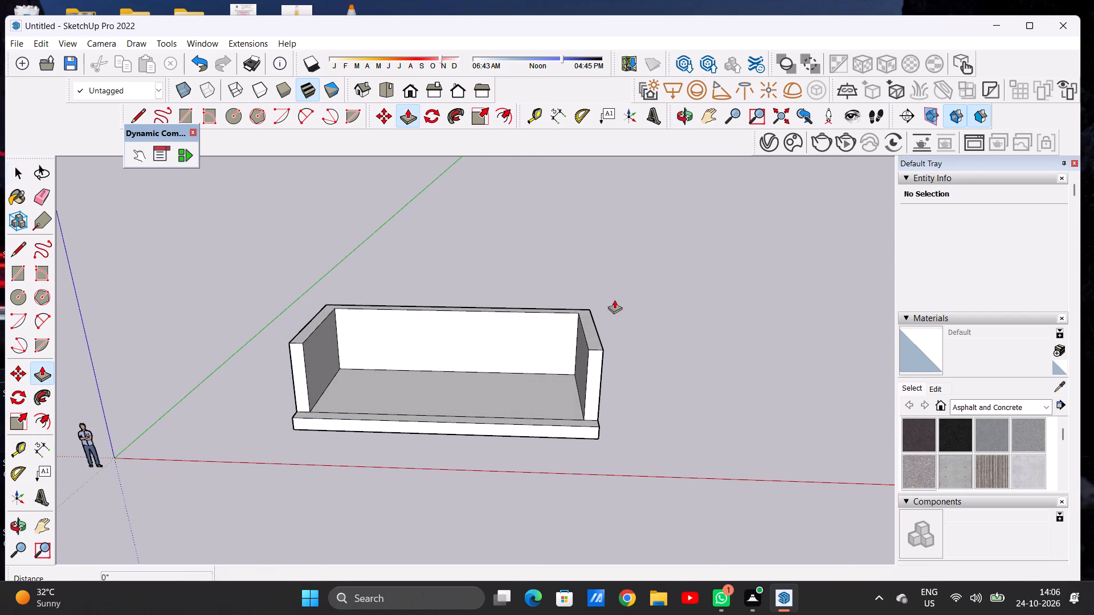
scroll(595, 346, "up", 8)
left_click(595, 346)
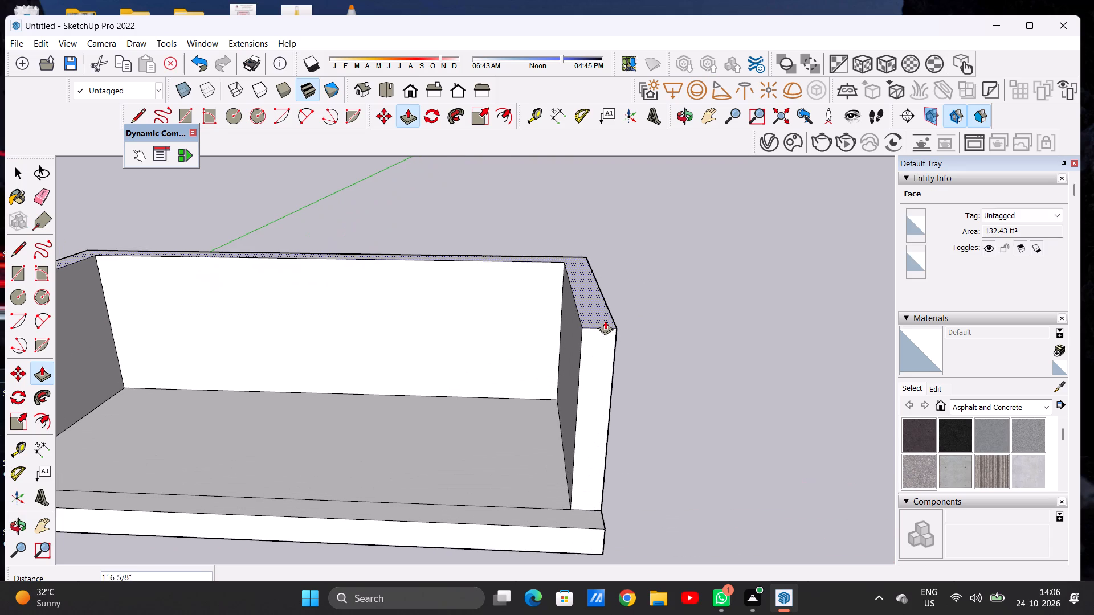
scroll(605, 322, "down", 11)
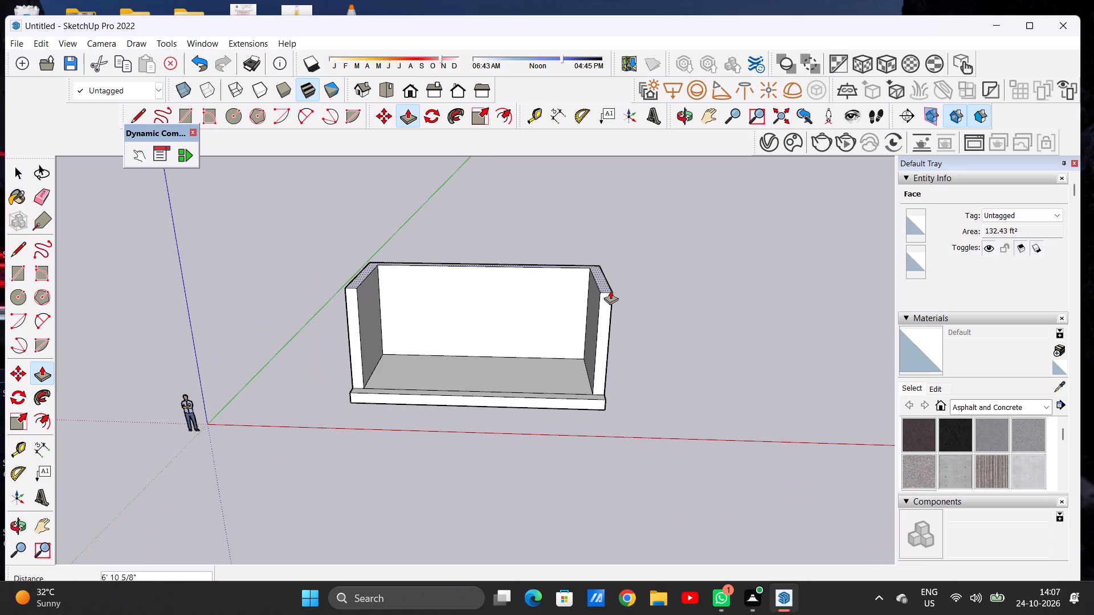
left_click(610, 290)
key("space")
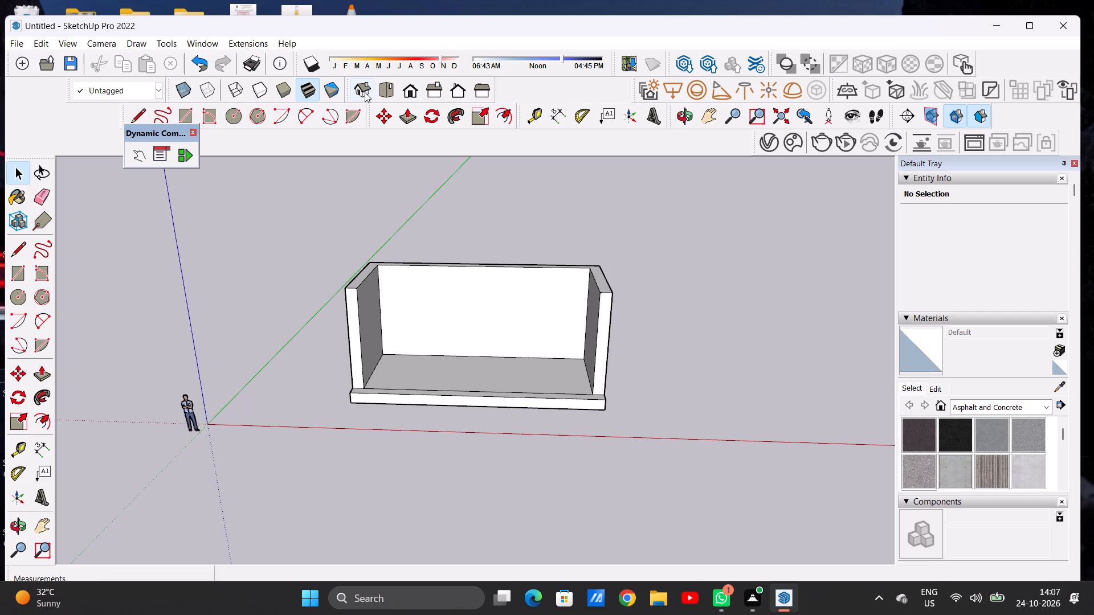
Examine the raised three-sided walls from several angles and check the hotel brief in the Fuji window.
left_click(387, 88)
left_click(407, 96)
scroll(243, 199, "down", 6)
scroll(459, 225, "up", 3)
scroll(459, 225, "down", 1)
scroll(459, 227, "up", 1)
middle_click_drag(448, 305, 387, 454)
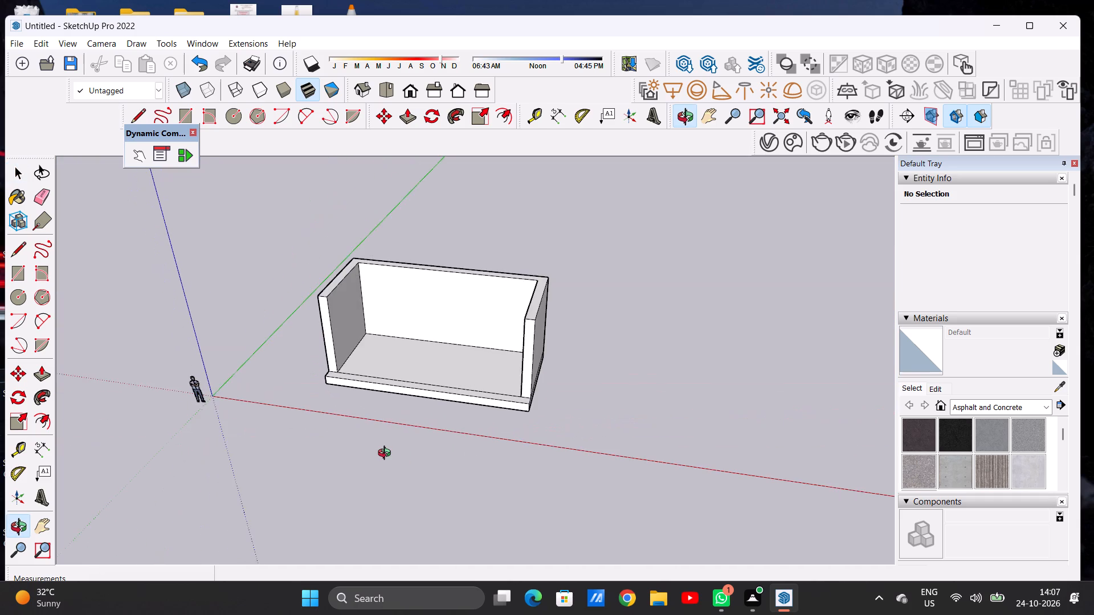
middle_click_drag(387, 454, 459, 457)
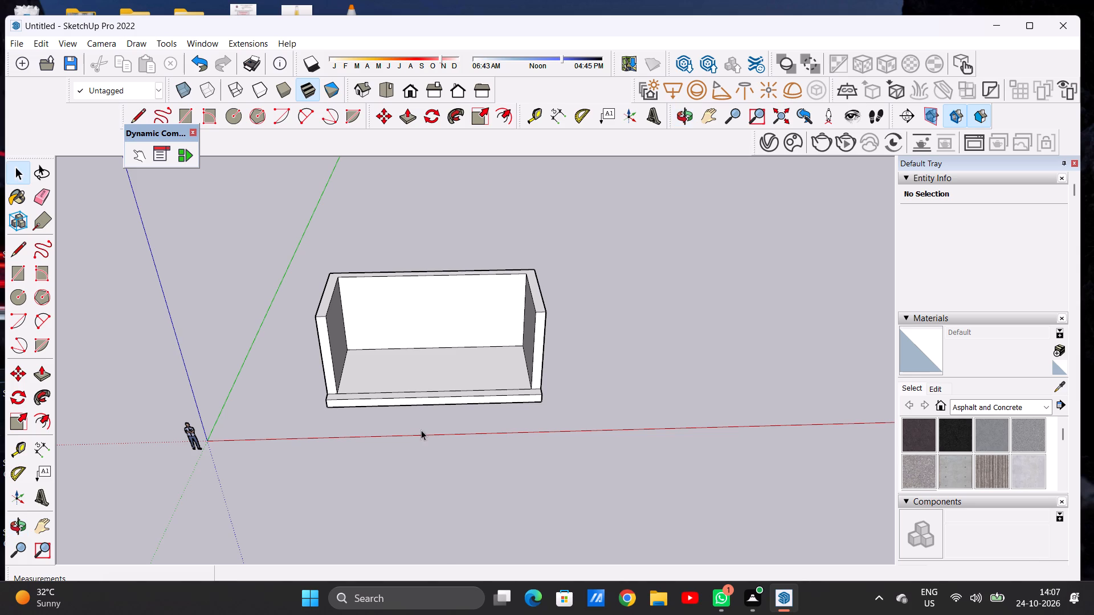
scroll(424, 419, "down", 6)
scroll(435, 396, "up", 1)
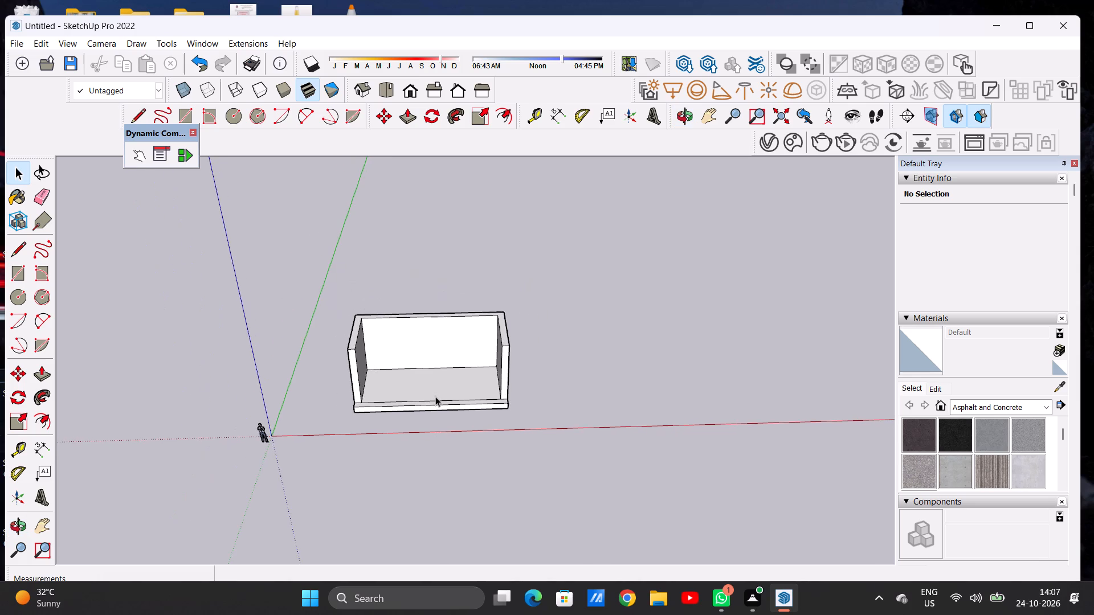
scroll(435, 396, "up", 4)
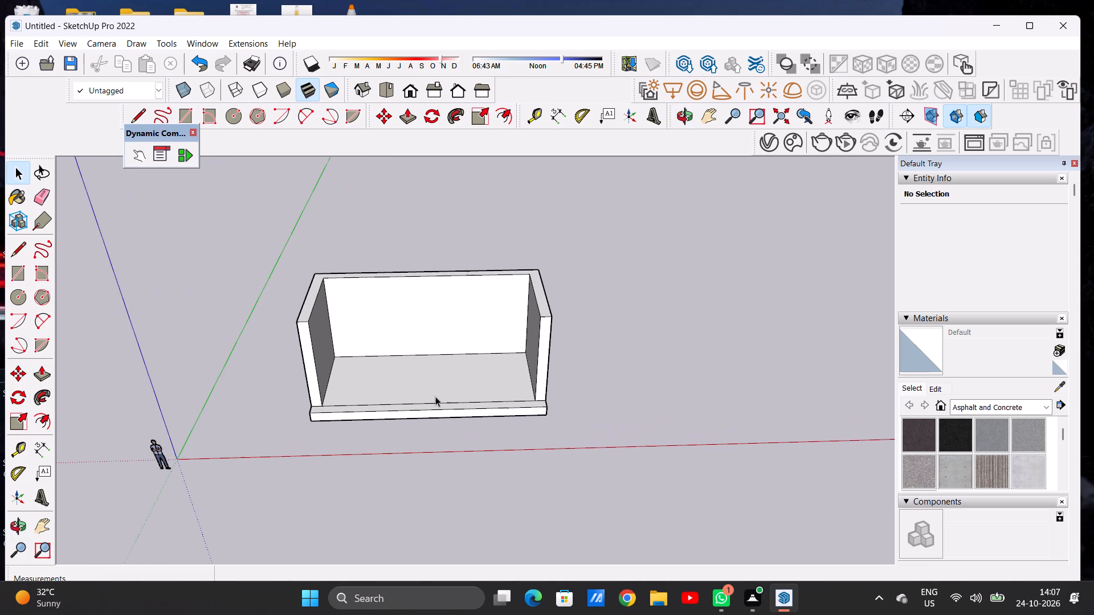
scroll(435, 396, "up", 4)
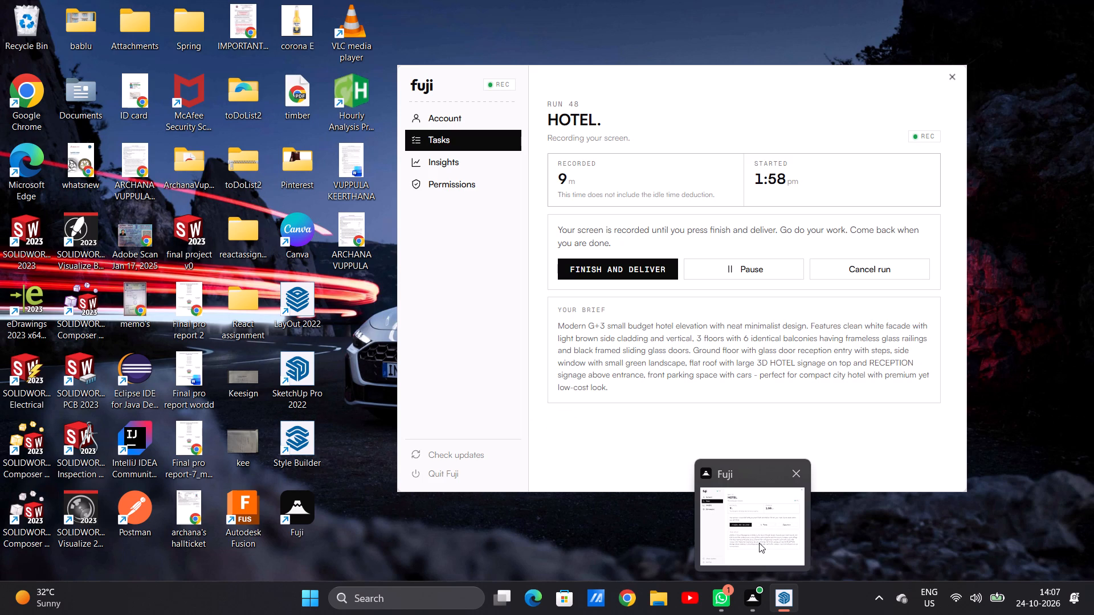
left_click(782, 540)
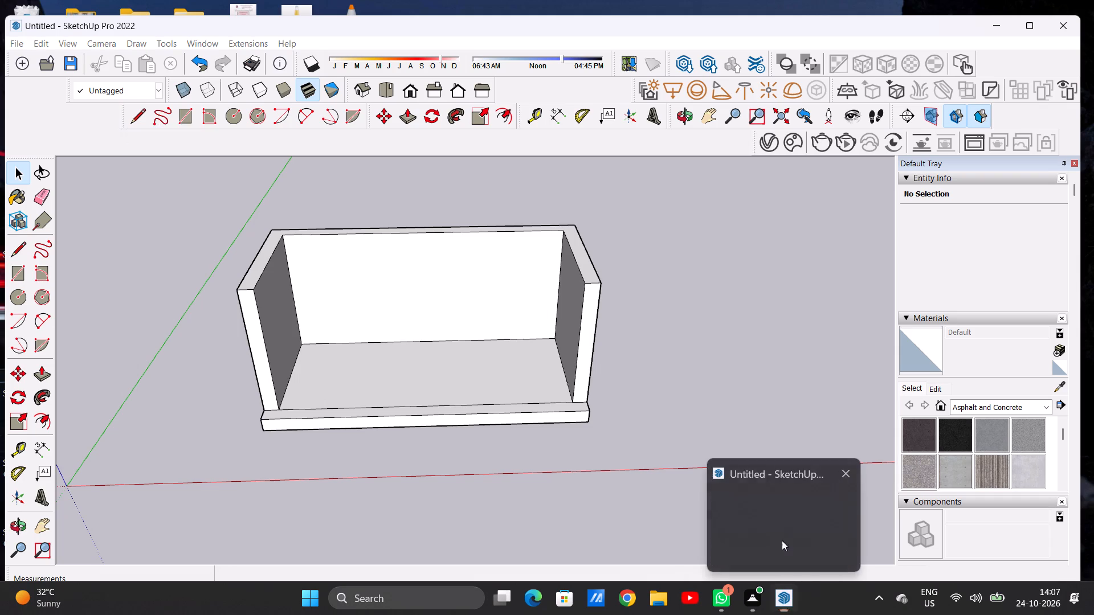
Erase the edge between the slab and the wall on the outer face of the right side wall.
scroll(587, 468, "down", 4)
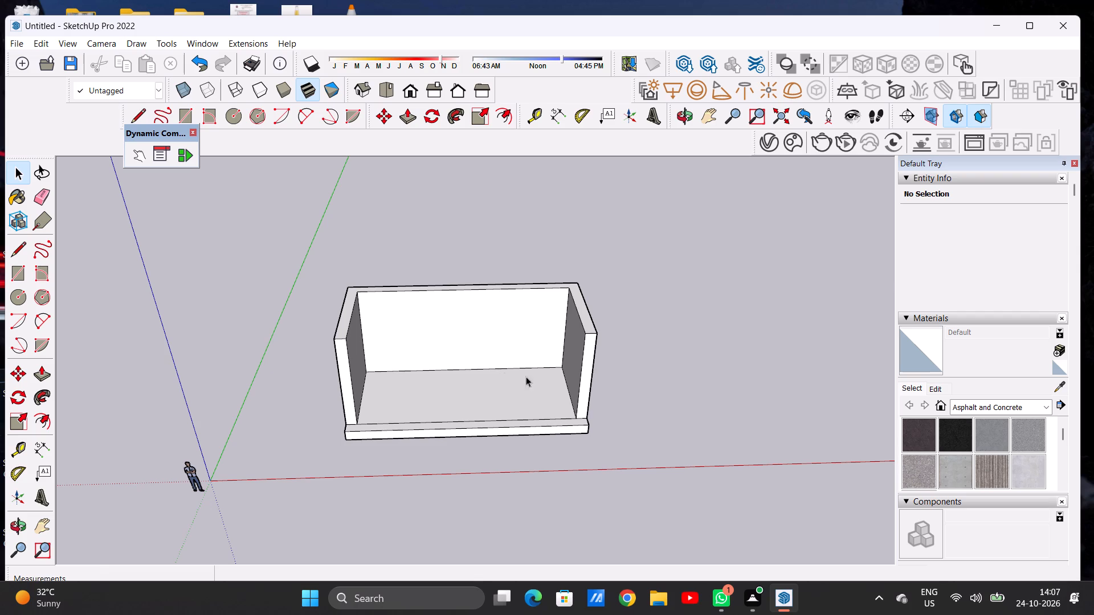
scroll(556, 387, "up", 1)
scroll(557, 387, "down", 1)
scroll(557, 387, "up", 3)
scroll(547, 416, "down", 5)
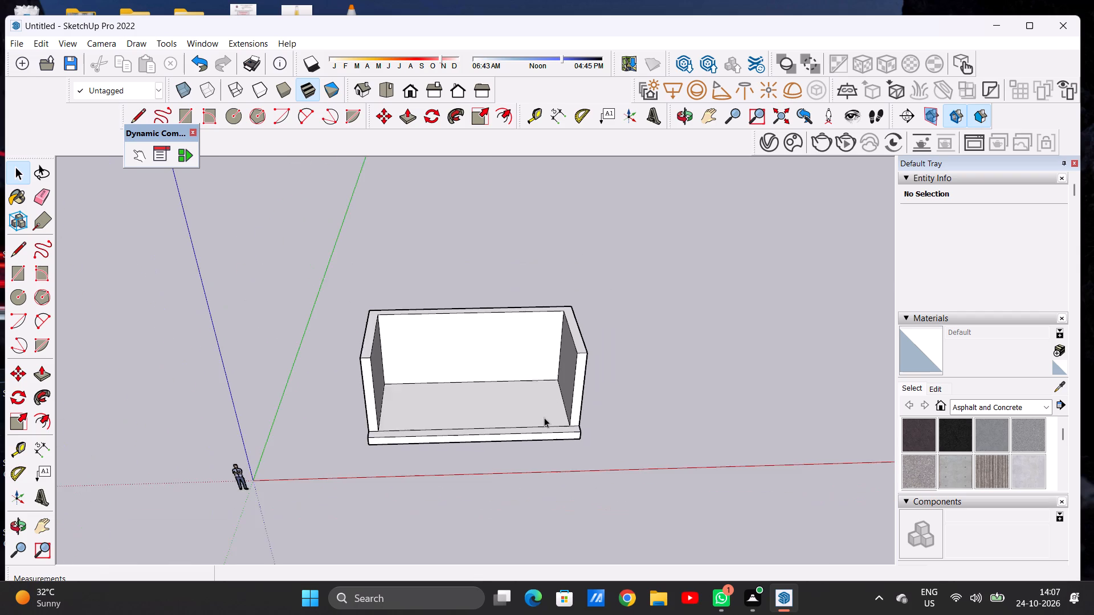
middle_click_drag(530, 424, 521, 331)
scroll(462, 405, "down", 3)
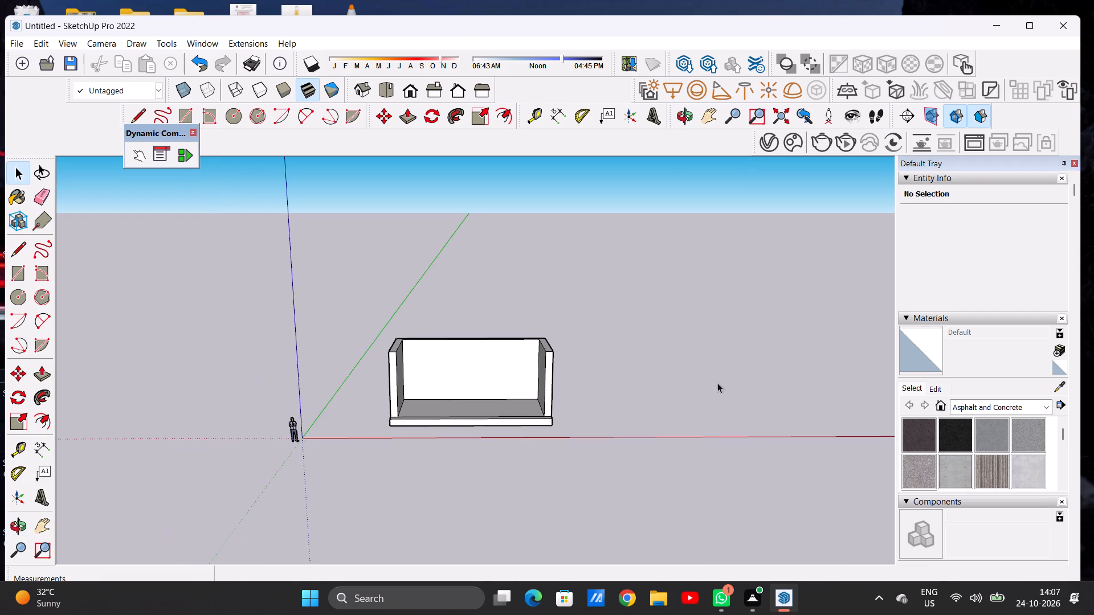
middle_click_drag(721, 384, 538, 358)
scroll(534, 399, "up", 11)
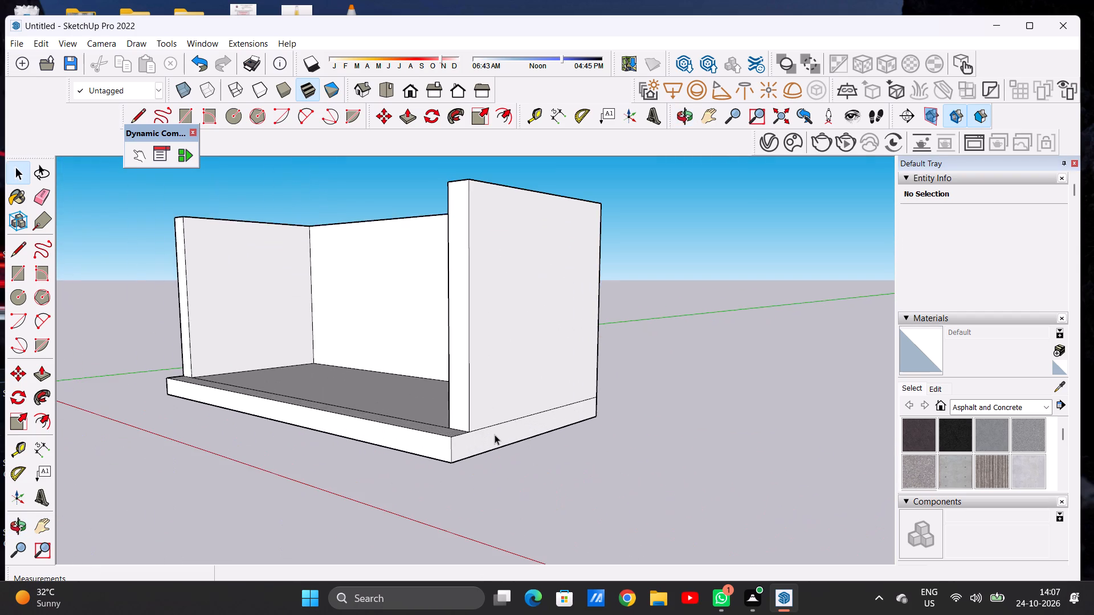
middle_click_drag(493, 432, 450, 452)
scroll(450, 452, "up", 8)
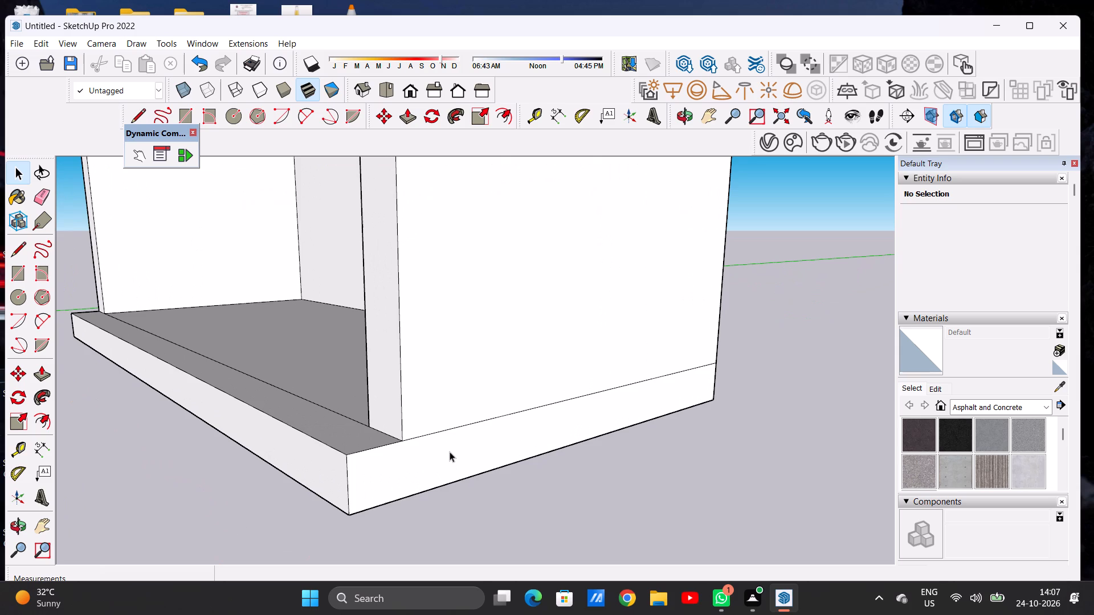
key("e")
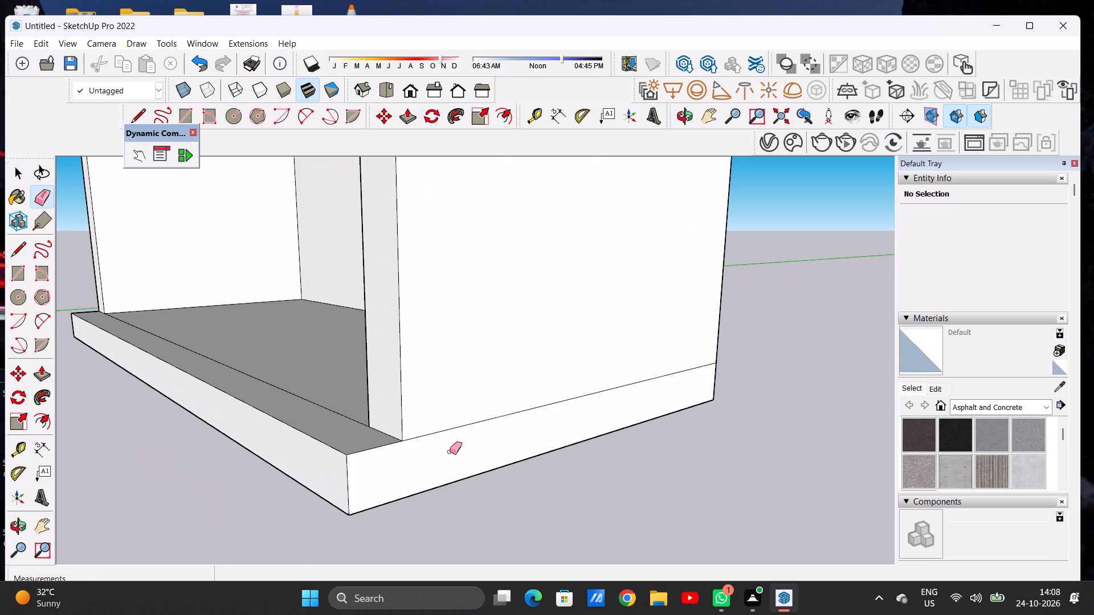
left_click_drag(442, 428, 440, 436)
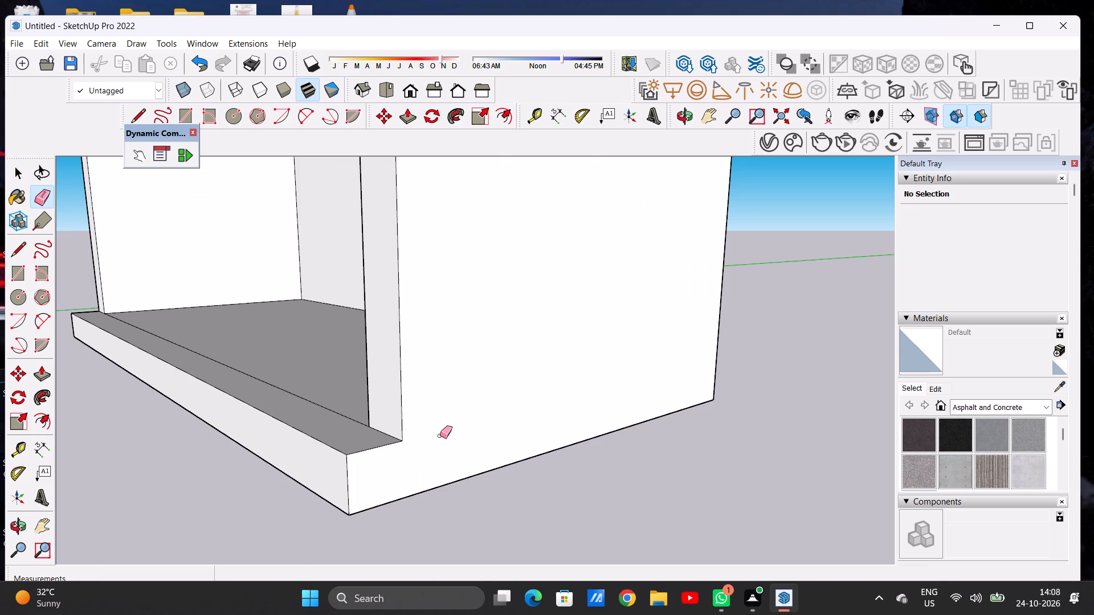
key("space")
Push/Pull the merged outer face of the right side wall outward by about 6' 4".
key("p")
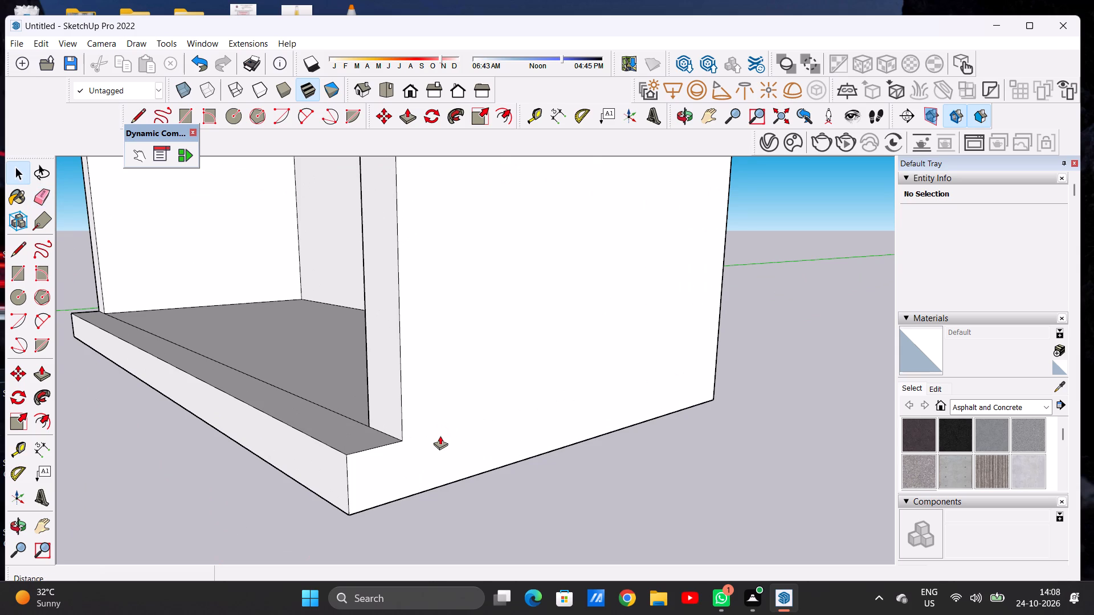
left_click(446, 391)
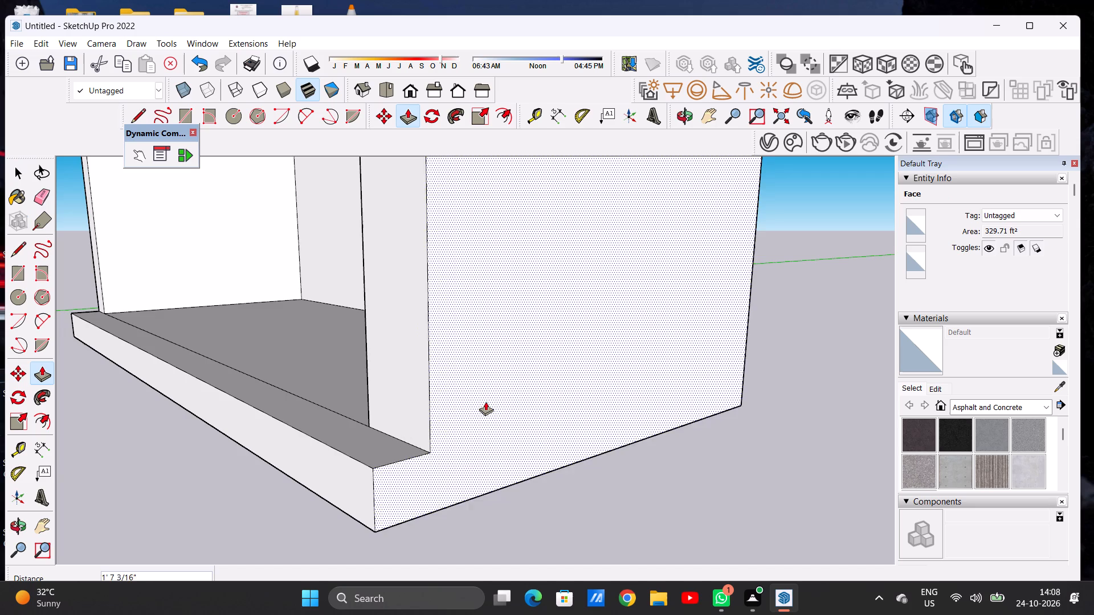
scroll(501, 408, "down", 14)
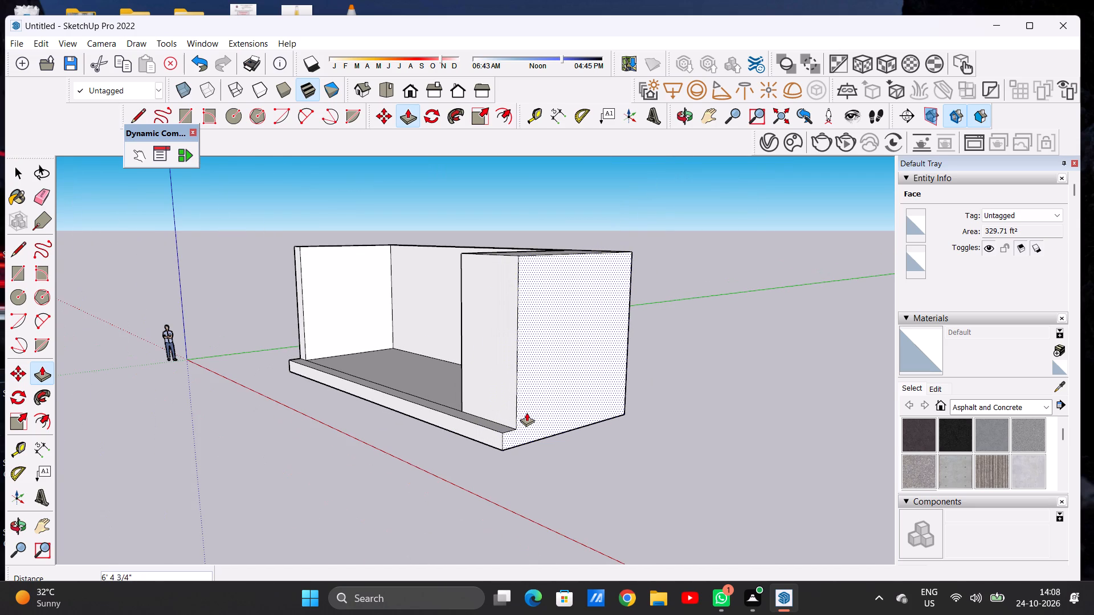
left_click(526, 412)
key("space")
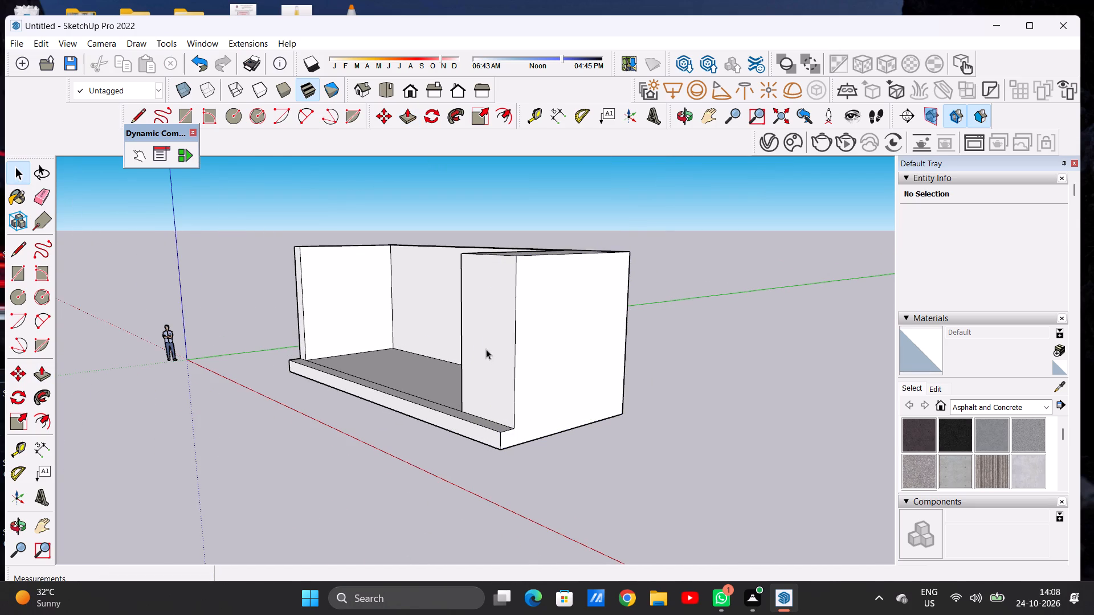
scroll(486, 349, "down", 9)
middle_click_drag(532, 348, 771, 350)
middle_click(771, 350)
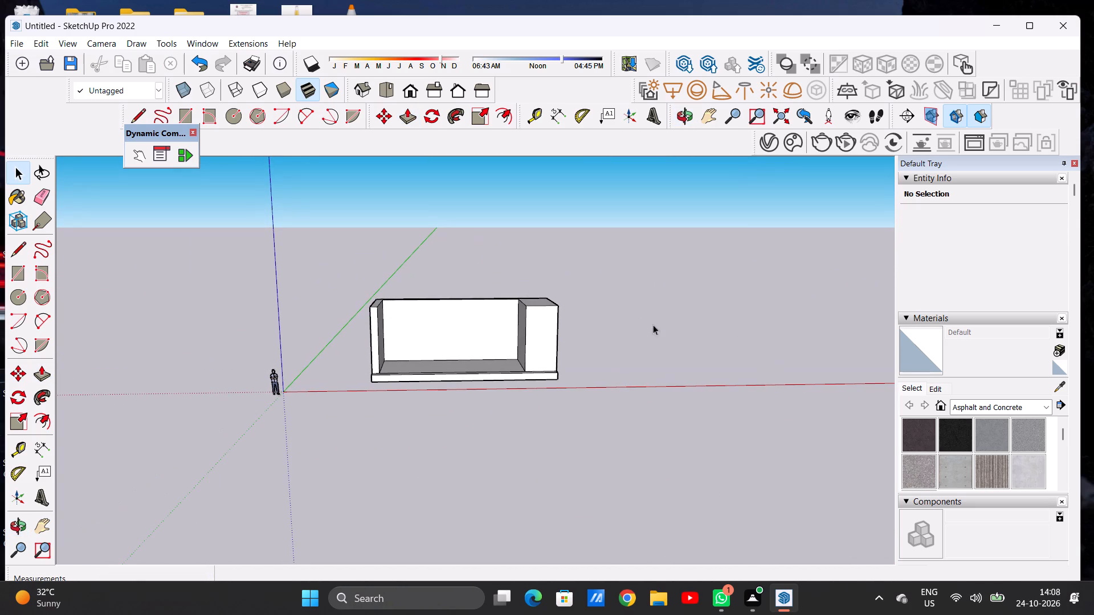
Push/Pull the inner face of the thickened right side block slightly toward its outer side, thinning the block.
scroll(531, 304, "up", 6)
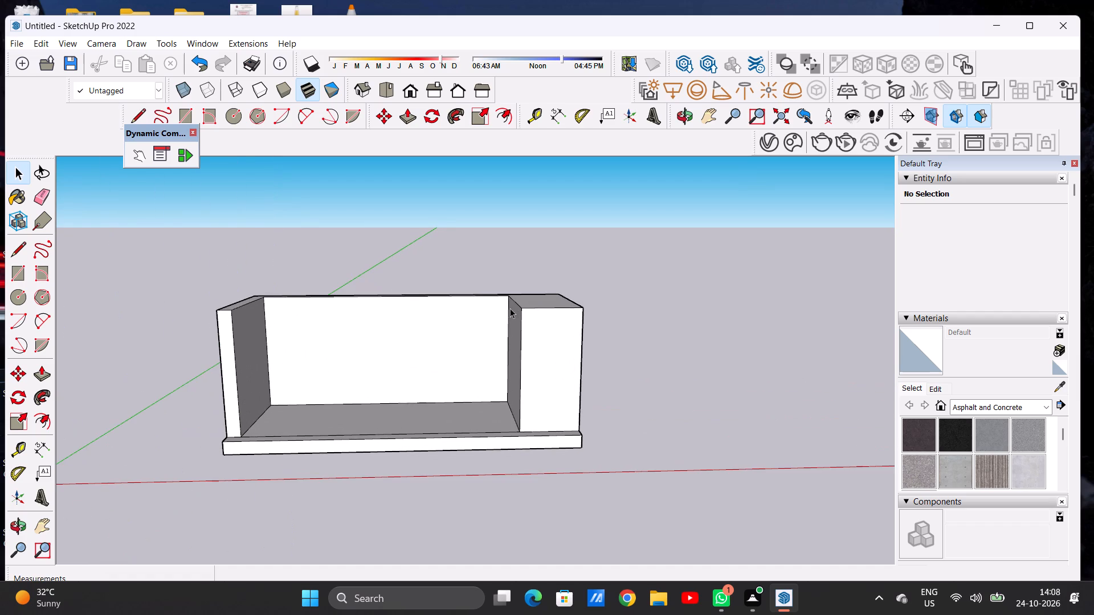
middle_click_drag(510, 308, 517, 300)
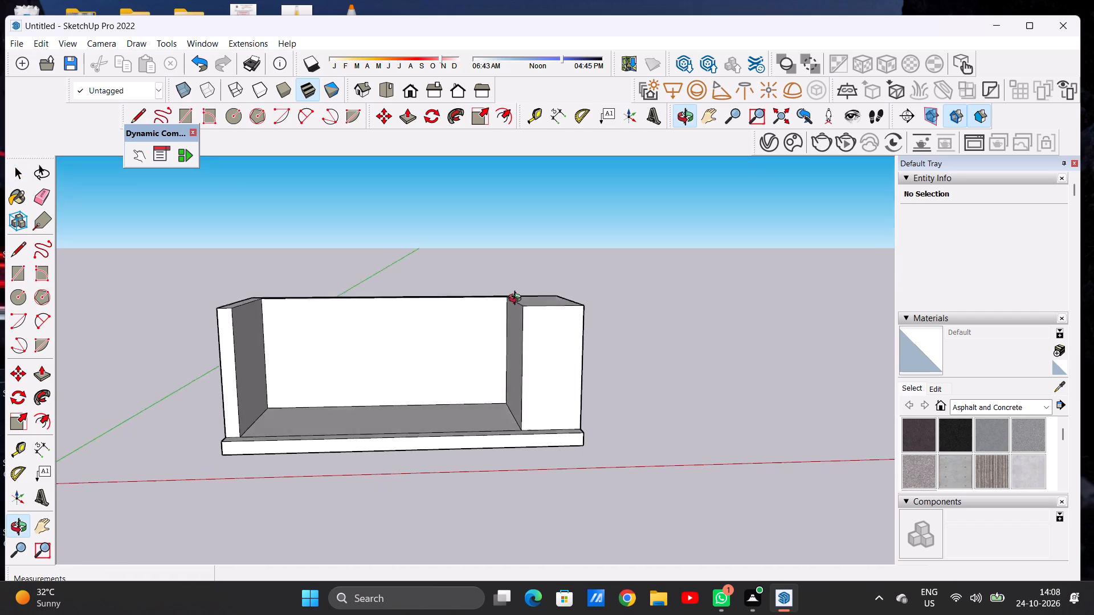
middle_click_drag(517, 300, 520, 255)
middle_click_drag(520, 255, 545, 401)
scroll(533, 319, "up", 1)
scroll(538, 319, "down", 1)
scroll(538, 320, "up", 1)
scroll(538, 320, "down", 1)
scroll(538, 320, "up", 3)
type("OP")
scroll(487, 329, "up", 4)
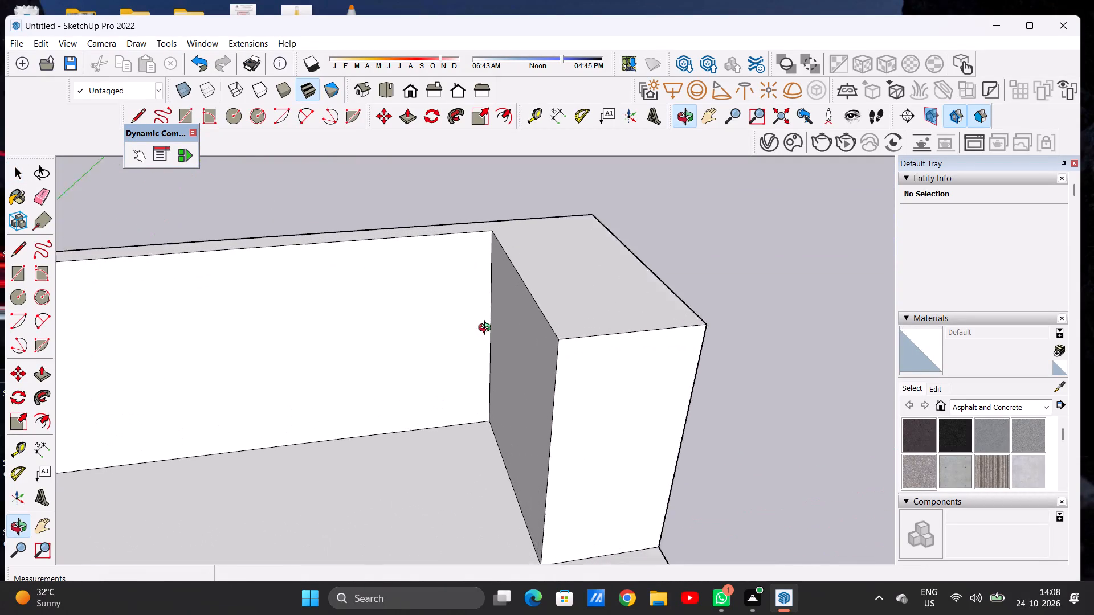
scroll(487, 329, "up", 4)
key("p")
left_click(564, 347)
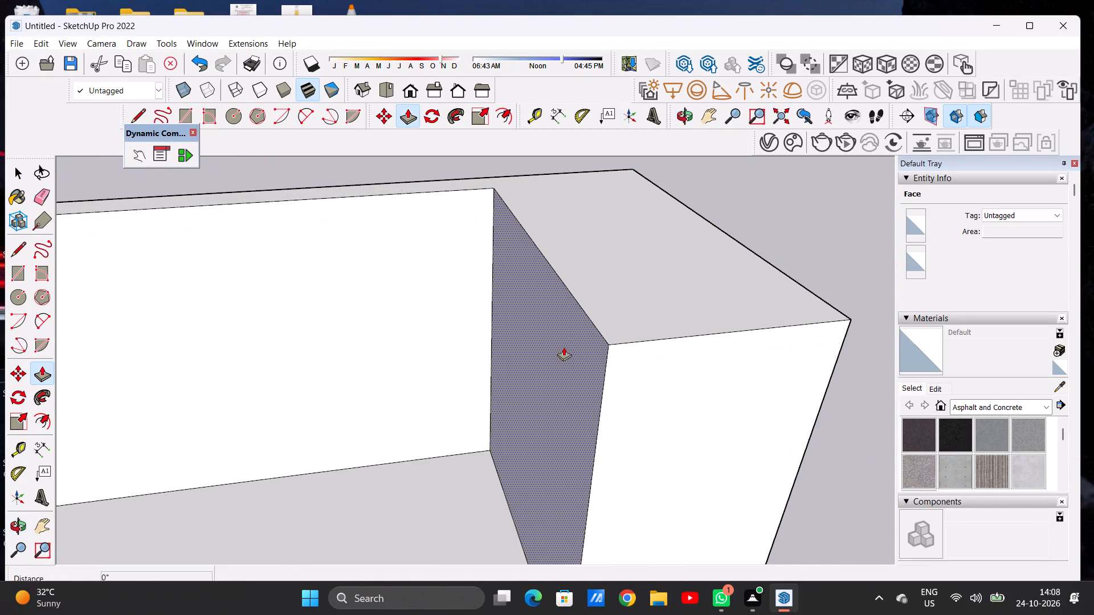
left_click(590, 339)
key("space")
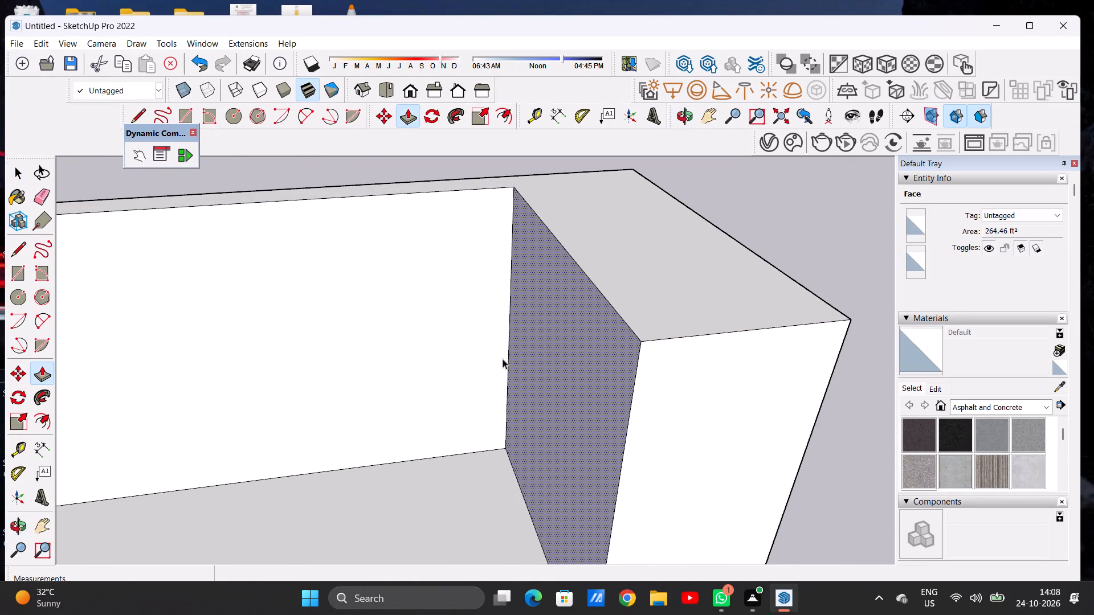
Examine the proportions of the three-sided shell and its right side block from the front and from above.
scroll(503, 359, "down", 5)
scroll(503, 356, "up", 2)
scroll(504, 354, "down", 20)
scroll(504, 354, "down", 2)
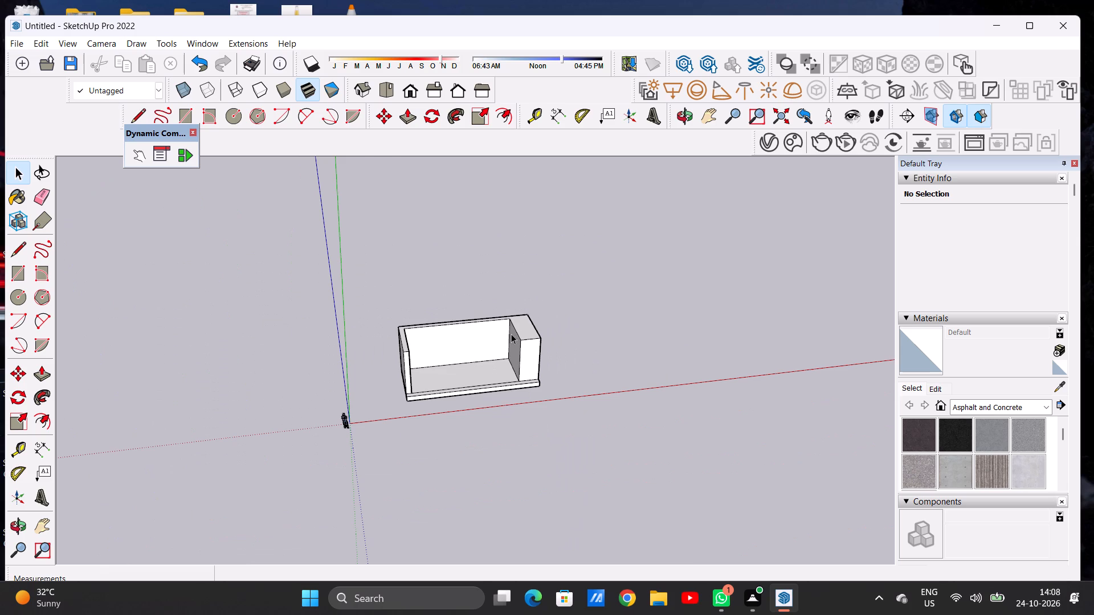
scroll(430, 346, "down", 7)
middle_click_drag(458, 380, 436, 273)
scroll(445, 322, "up", 3)
scroll(451, 340, "down", 1)
scroll(456, 351, "up", 5)
scroll(471, 359, "down", 1)
scroll(471, 359, "up", 2)
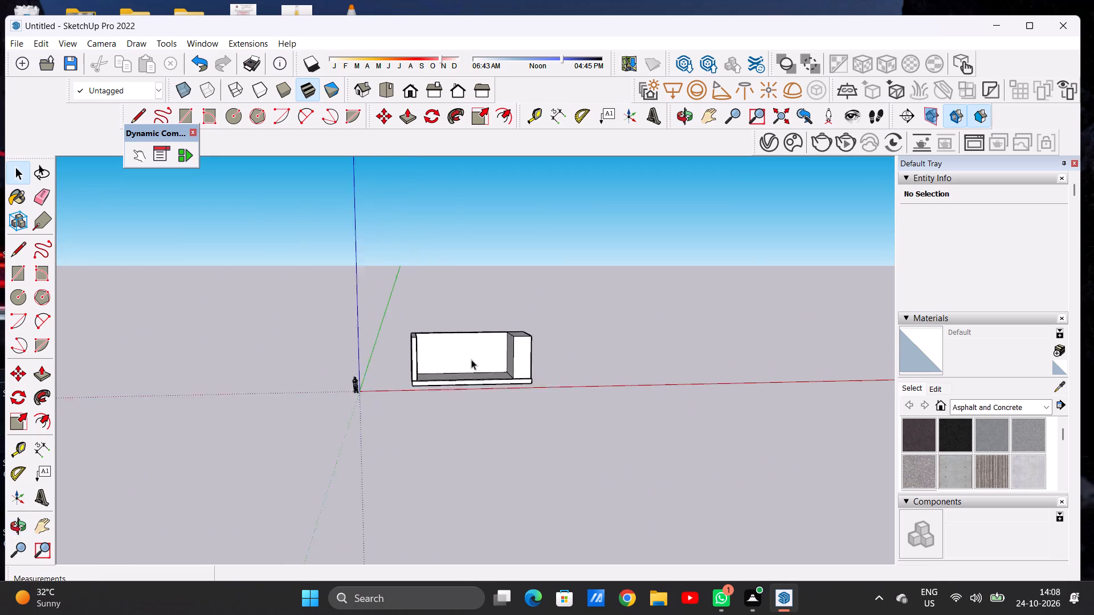
scroll(471, 359, "up", 13)
scroll(330, 384, "down", 7)
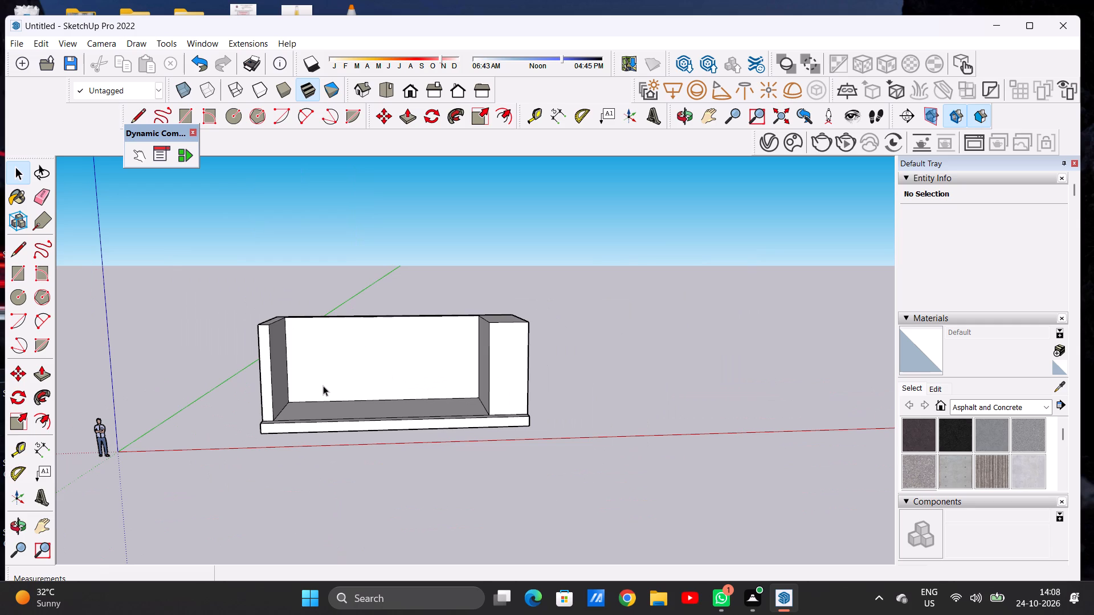
scroll(329, 397, "down", 2)
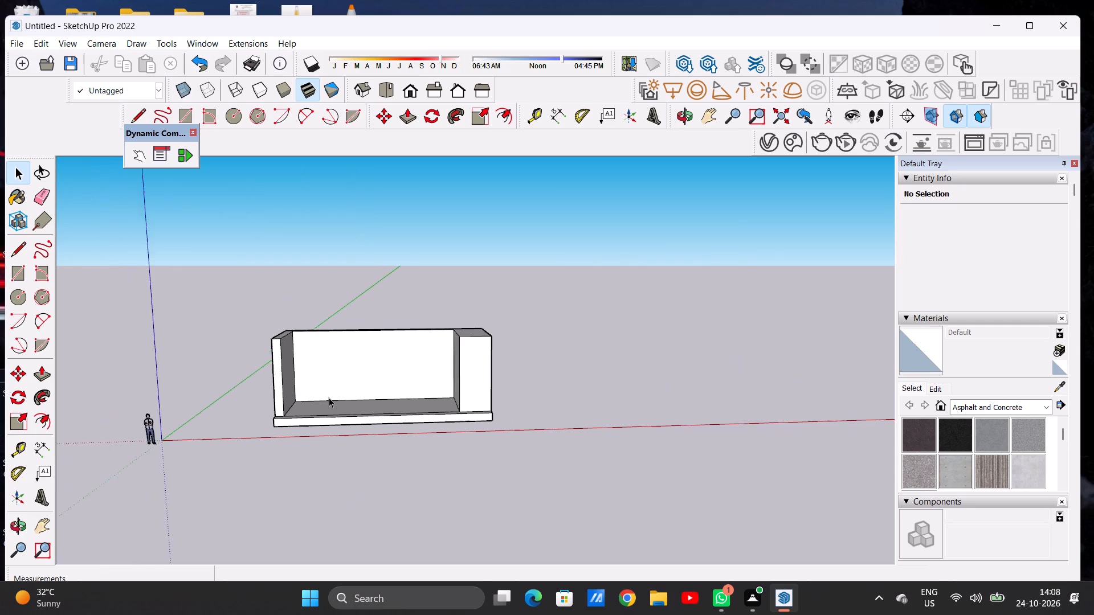
scroll(329, 397, "down", 2)
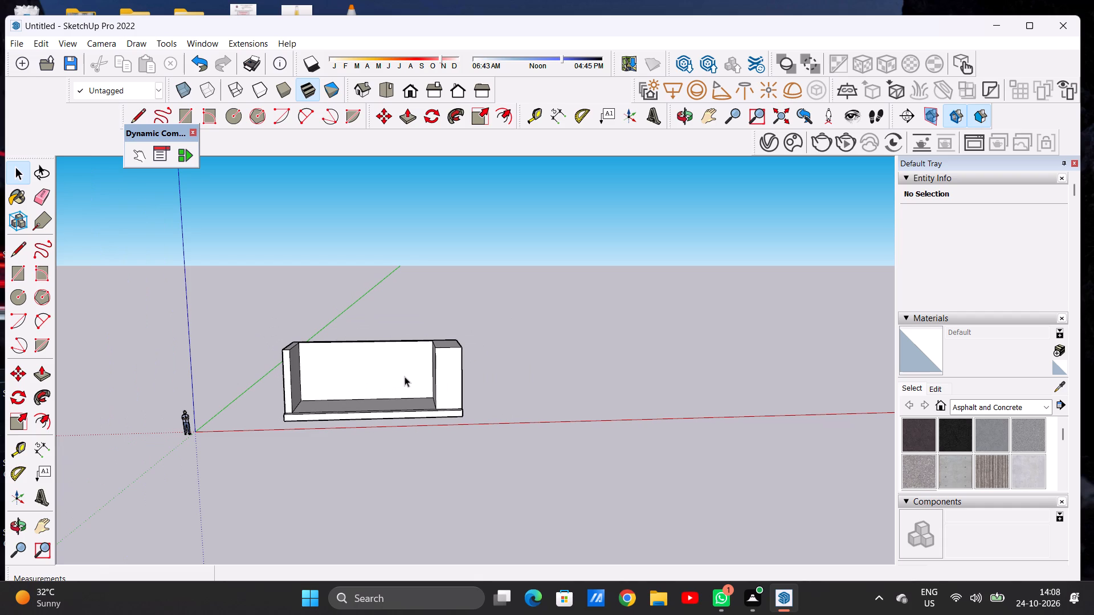
middle_click_drag(406, 401, 405, 465)
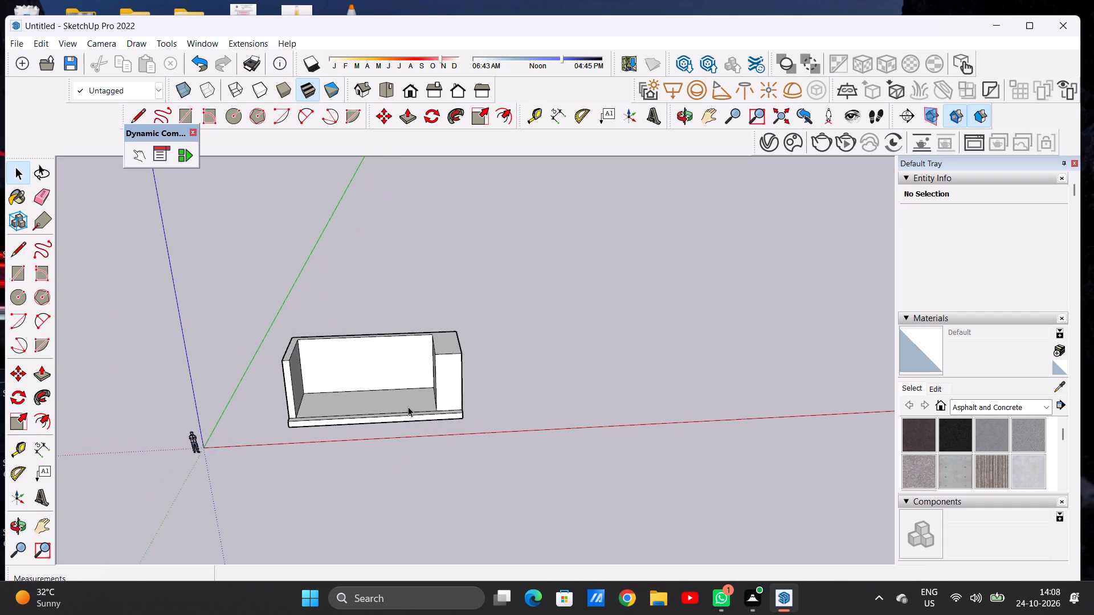
Undo the wall edits back to the flat slab with its inset wall outline.
type("ZZ")
key("space")
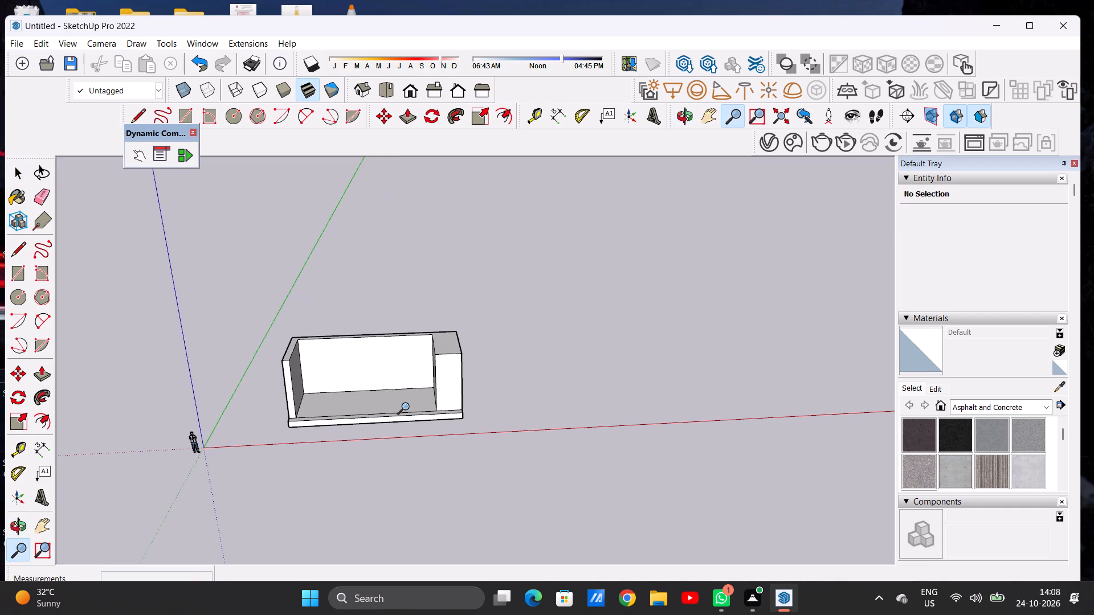
key("ctrl+z")
key("ctrl+z")
key("ctrl+z")
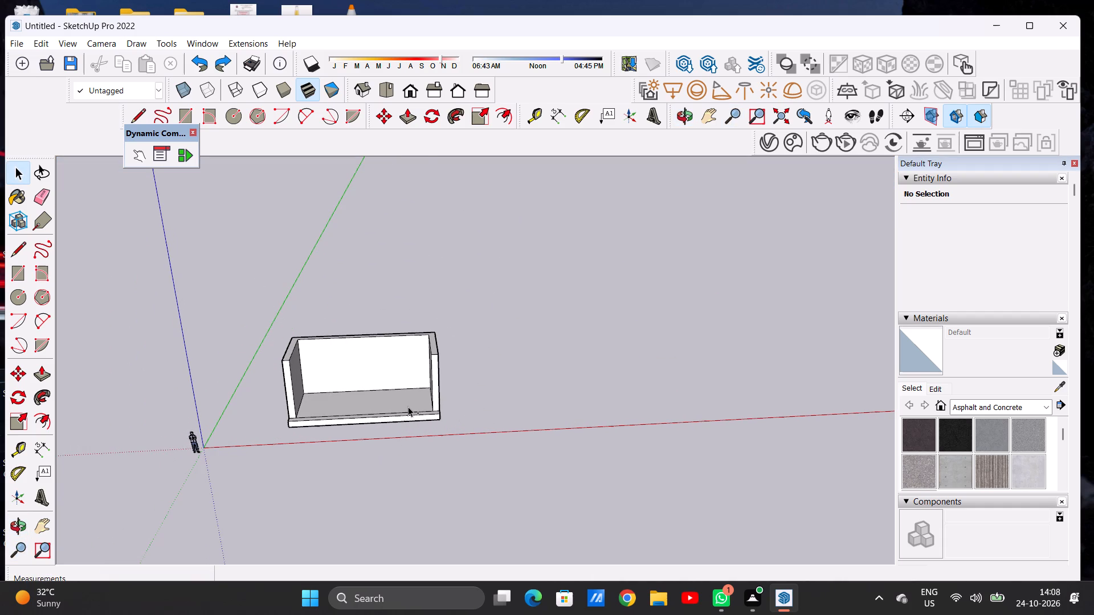
key("ctrl+z")
key("ctrl+z")
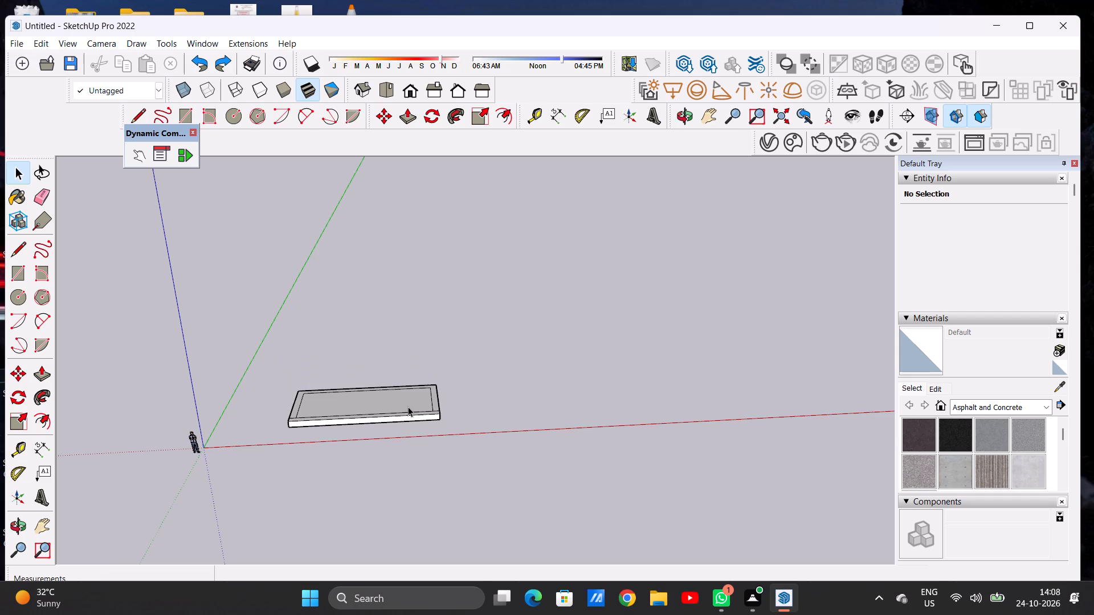
Push/Pull the right end face of the flat slab outward by about 12' 7/16".
scroll(408, 407, "up", 4)
middle_click_drag(403, 388, 403, 415)
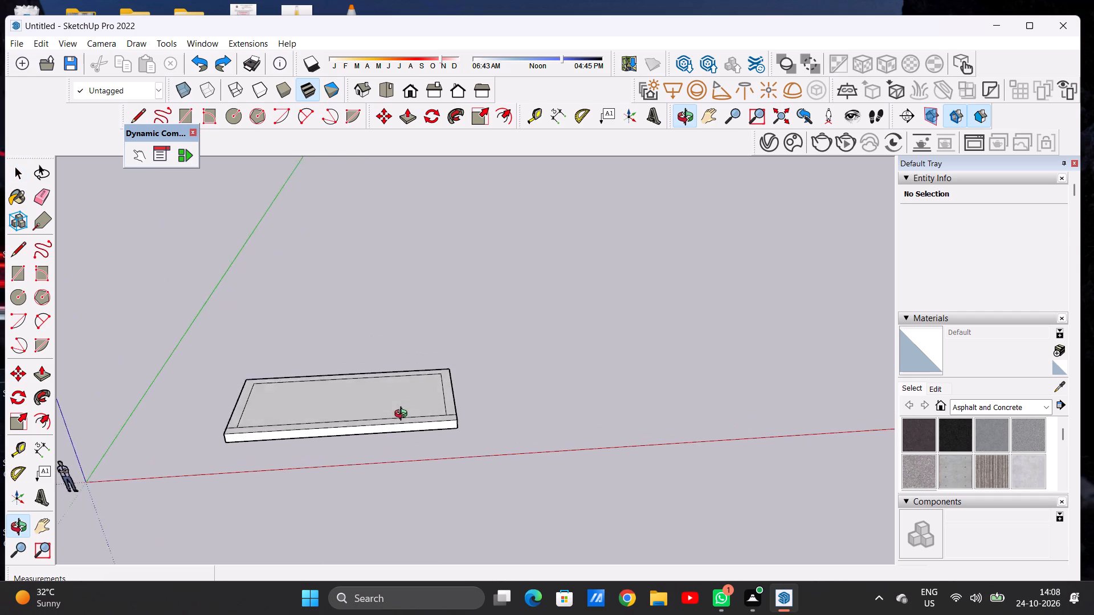
middle_click_drag(403, 415, 401, 511)
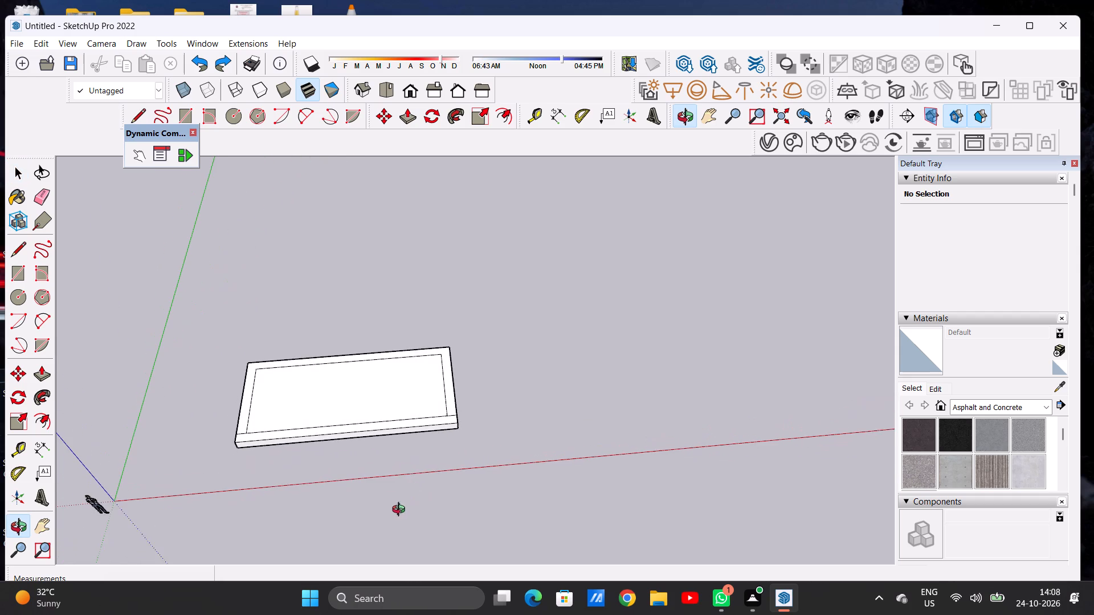
middle_click_drag(401, 511, 400, 511)
scroll(406, 425, "down", 2)
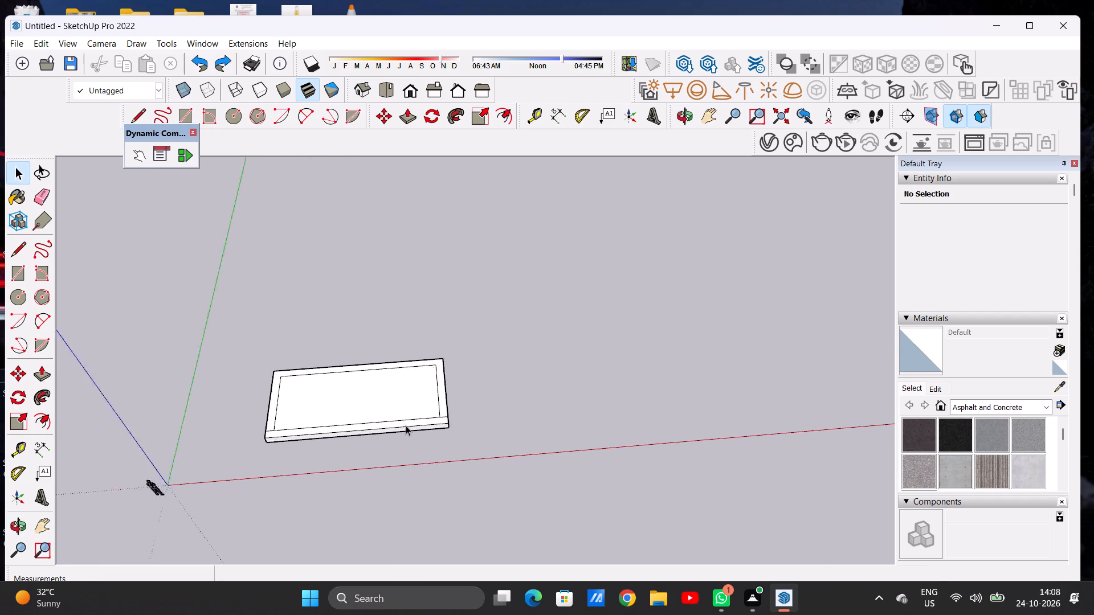
scroll(406, 425, "down", 3)
middle_click_drag(511, 420, 382, 416)
scroll(446, 409, "up", 7)
middle_click_drag(430, 411, 423, 372)
key("p")
scroll(409, 379, "up", 14)
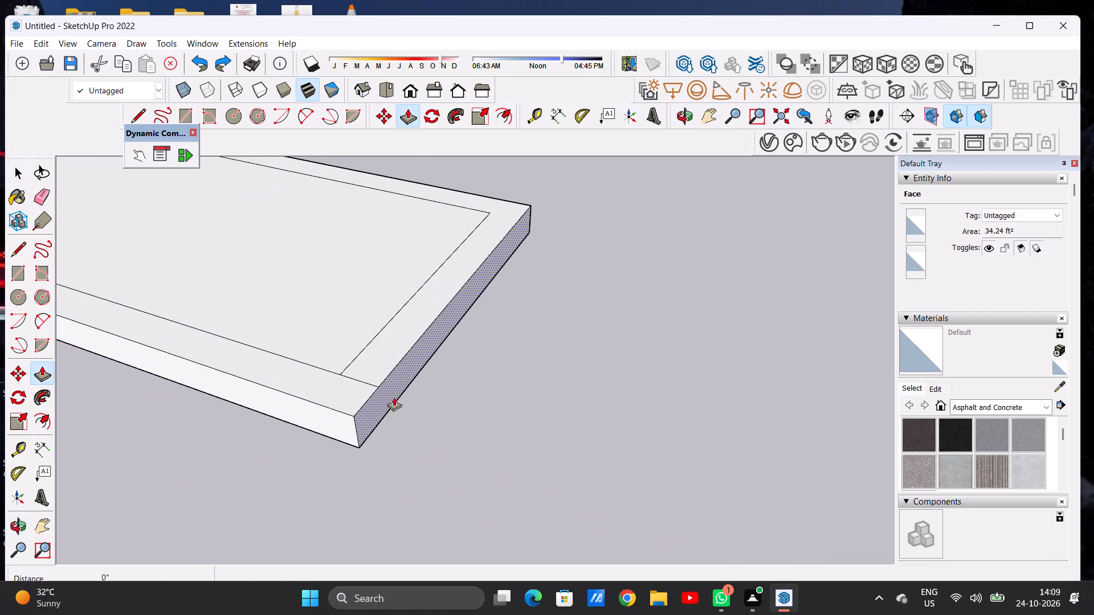
left_click(362, 420)
scroll(476, 458, "down", 15)
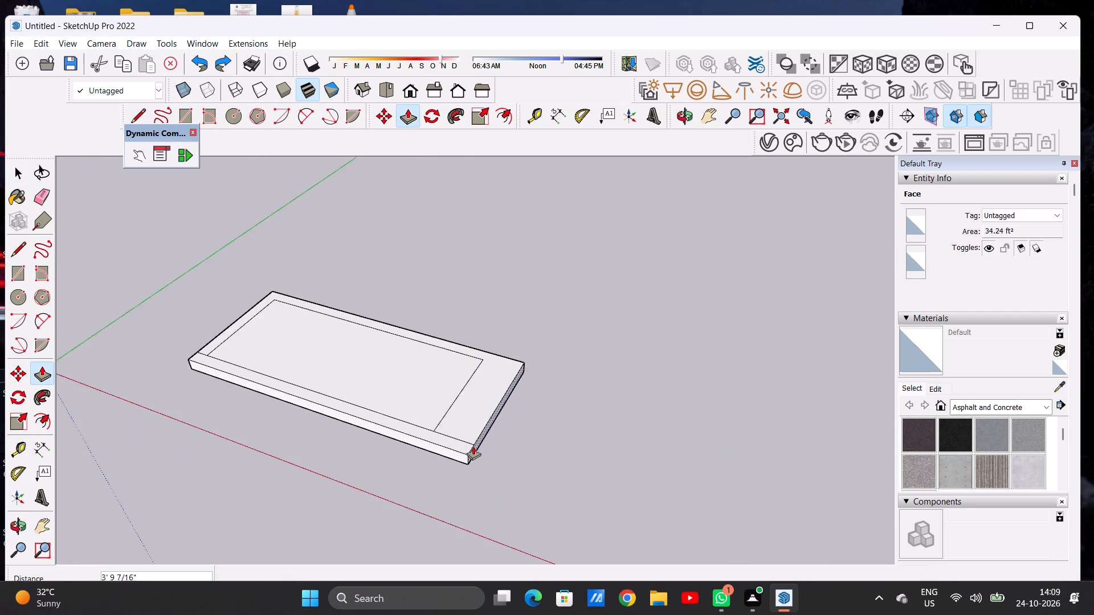
scroll(473, 446, "down", 5)
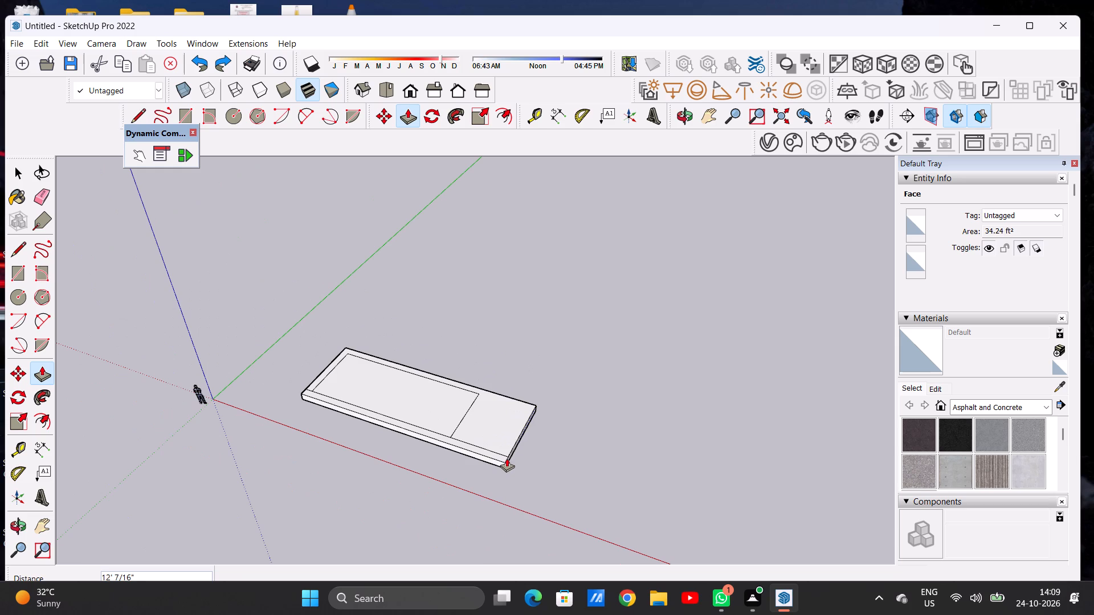
left_click(507, 458)
key("space")
Draw lines extending the inner back-wall outline about 11' 5 1/4" along the slab's new part and returning to the front strip line.
scroll(499, 457, "down", 6)
middle_click_drag(464, 446, 534, 475)
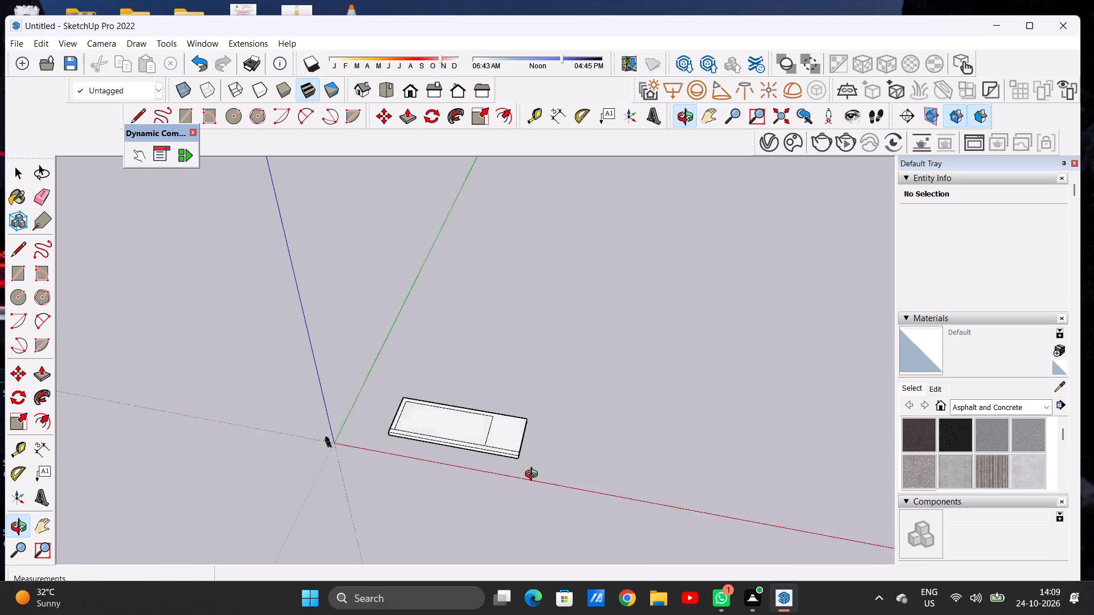
middle_click_drag(534, 475, 555, 502)
scroll(512, 449, "up", 13)
middle_click_drag(506, 394, 519, 487)
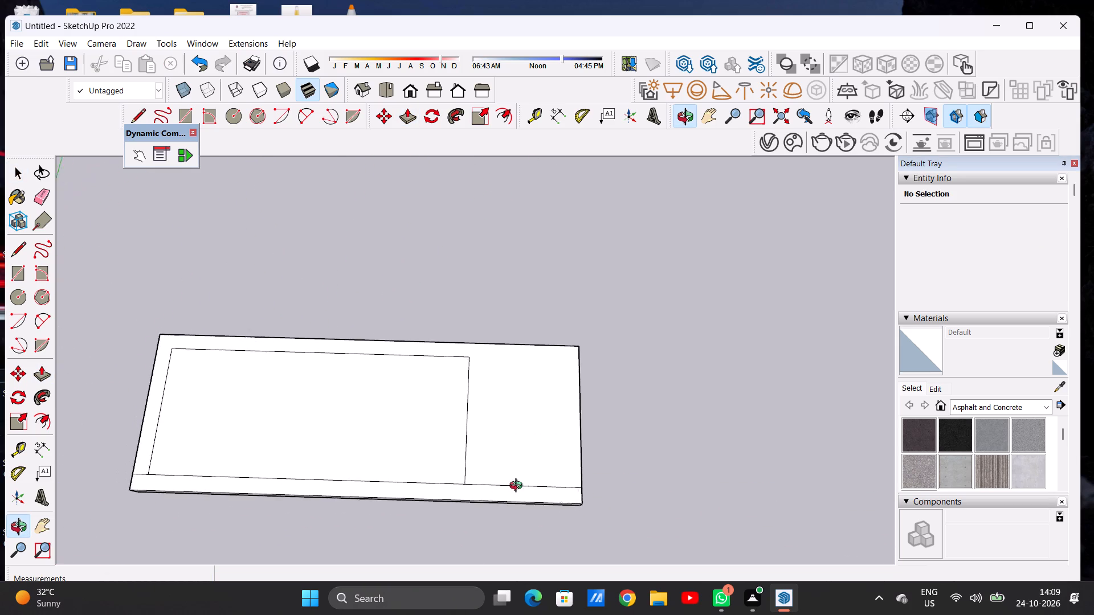
middle_click_drag(519, 487, 522, 490)
key("l")
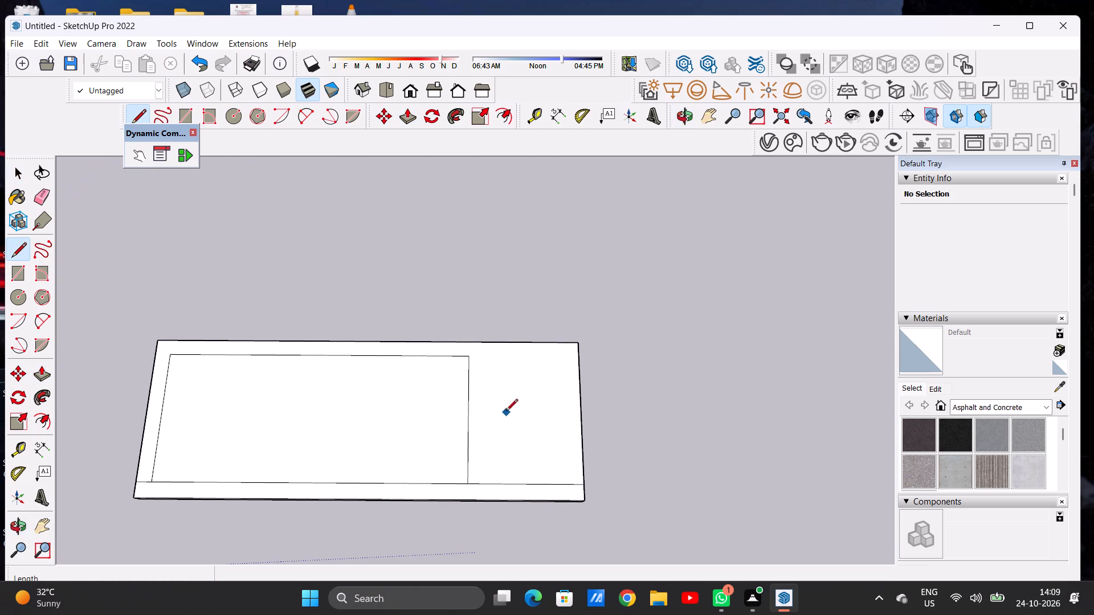
scroll(484, 387, "up", 7)
left_click(455, 334)
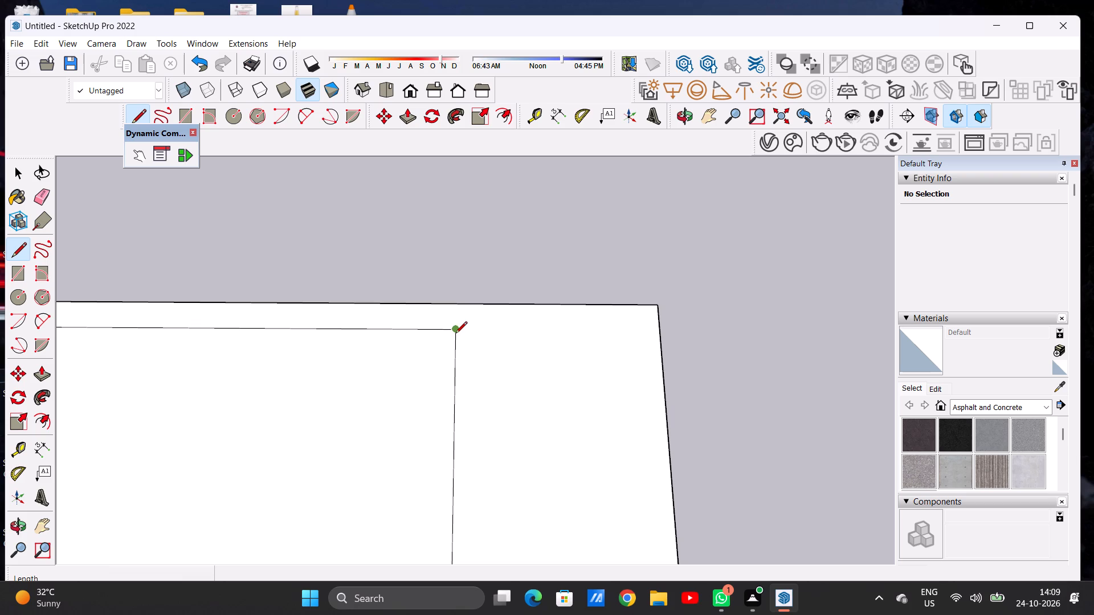
scroll(524, 336, "down", 13)
scroll(542, 336, "up", 7)
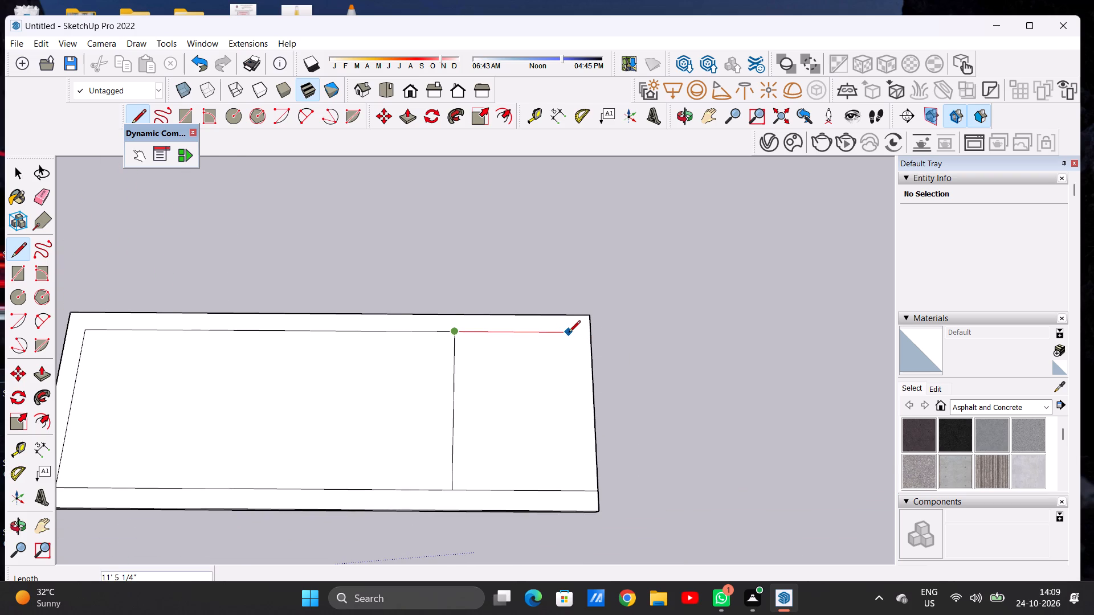
left_click(569, 333)
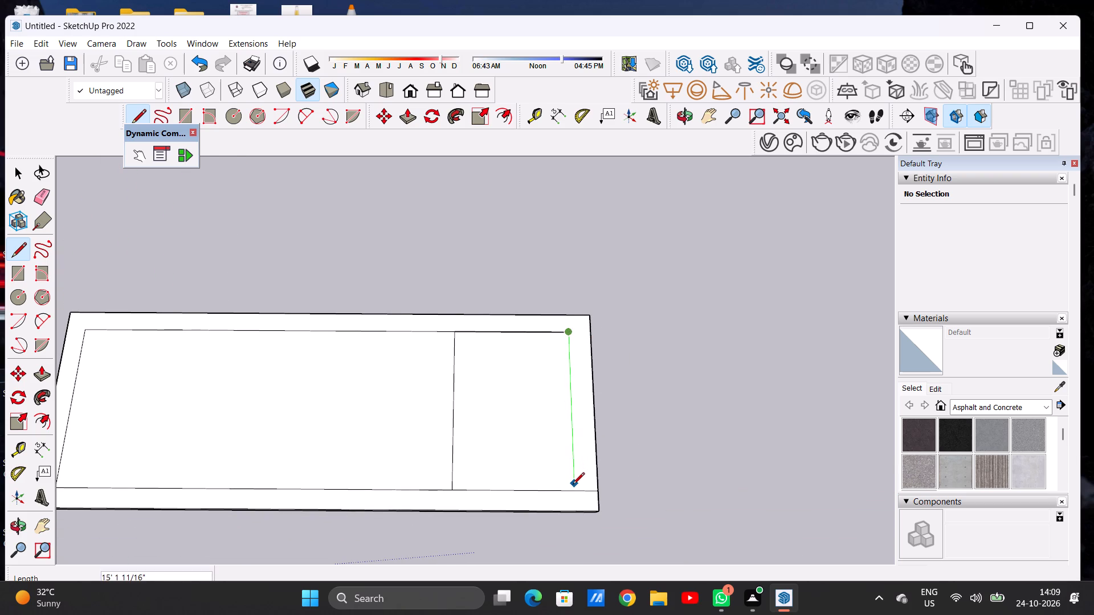
left_click(573, 491)
key("space")
Erase the old inner right-wall line crossing the extended slab.
key("e")
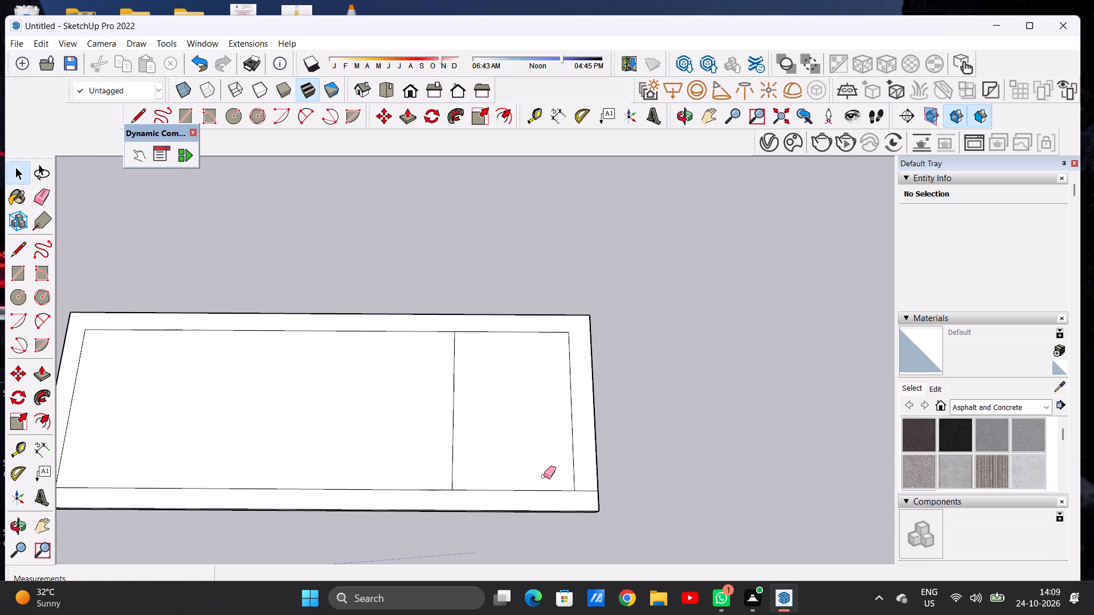
left_click(452, 434)
key("space")
Push/Pull the U-shaped wall strip on the extended slab upward by about 17' 4 5/8".
scroll(496, 433, "down", 8)
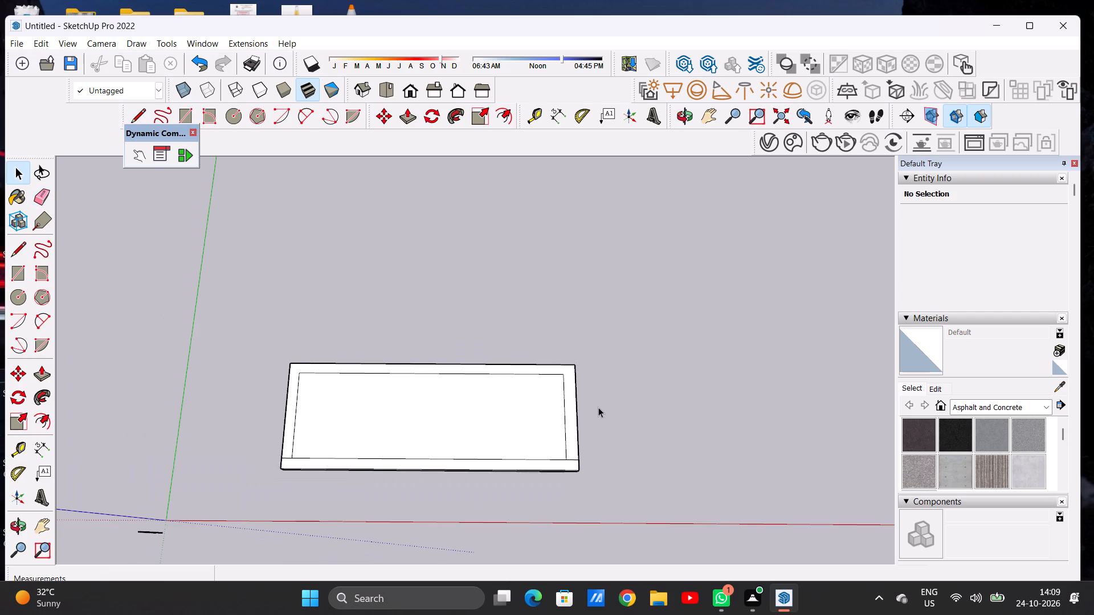
scroll(560, 415, "down", 2)
scroll(542, 455, "up", 3)
middle_click_drag(544, 469, 537, 465)
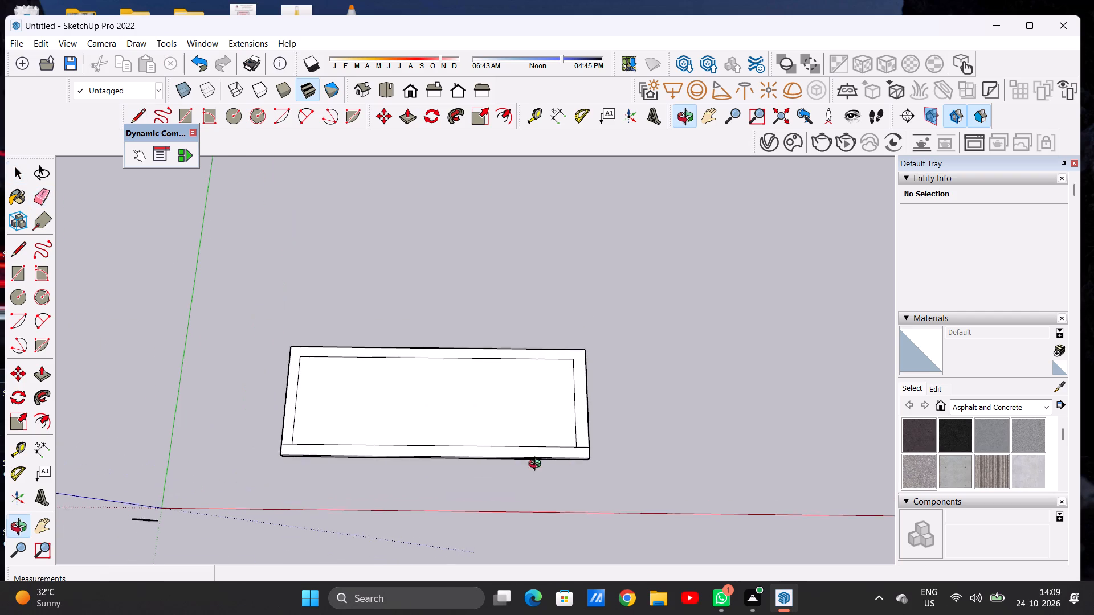
middle_click_drag(537, 465, 542, 325)
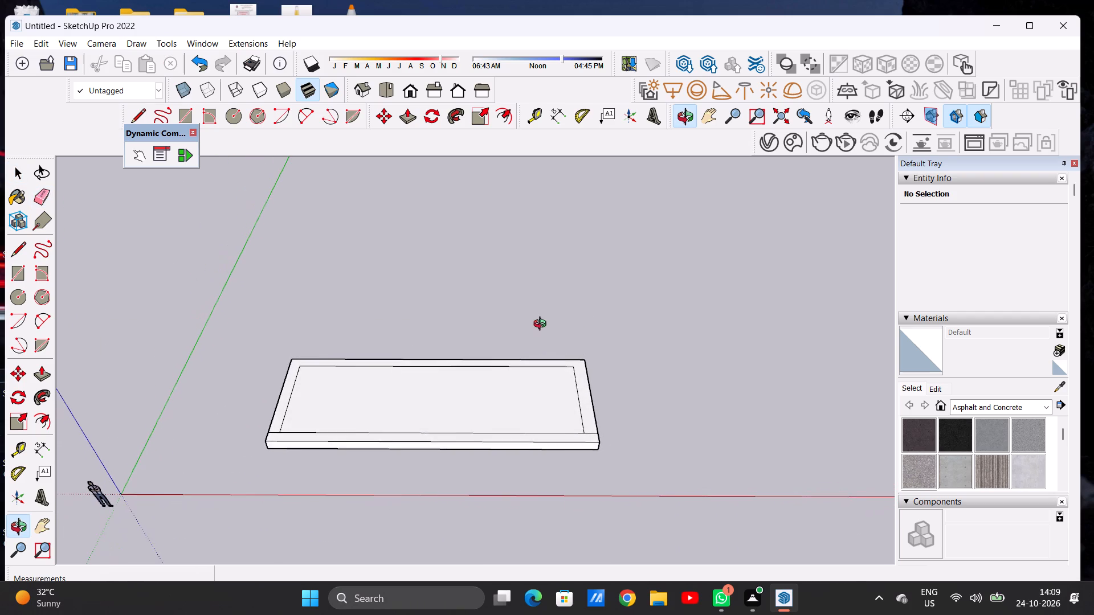
middle_click_drag(542, 325, 542, 322)
scroll(584, 411, "up", 2)
key("p")
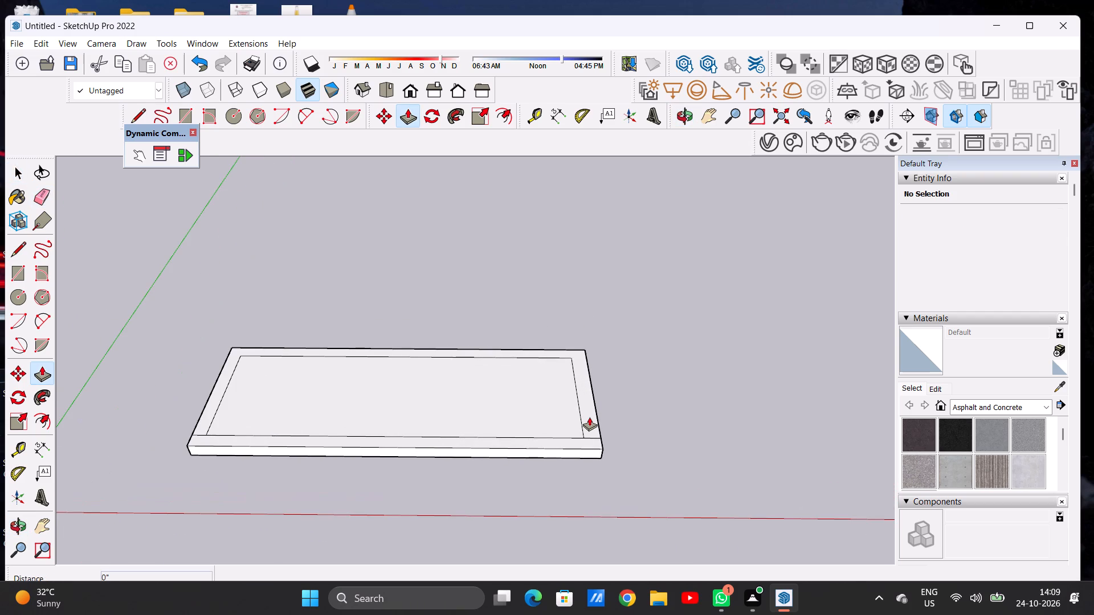
left_click(589, 417)
scroll(607, 385, "down", 5)
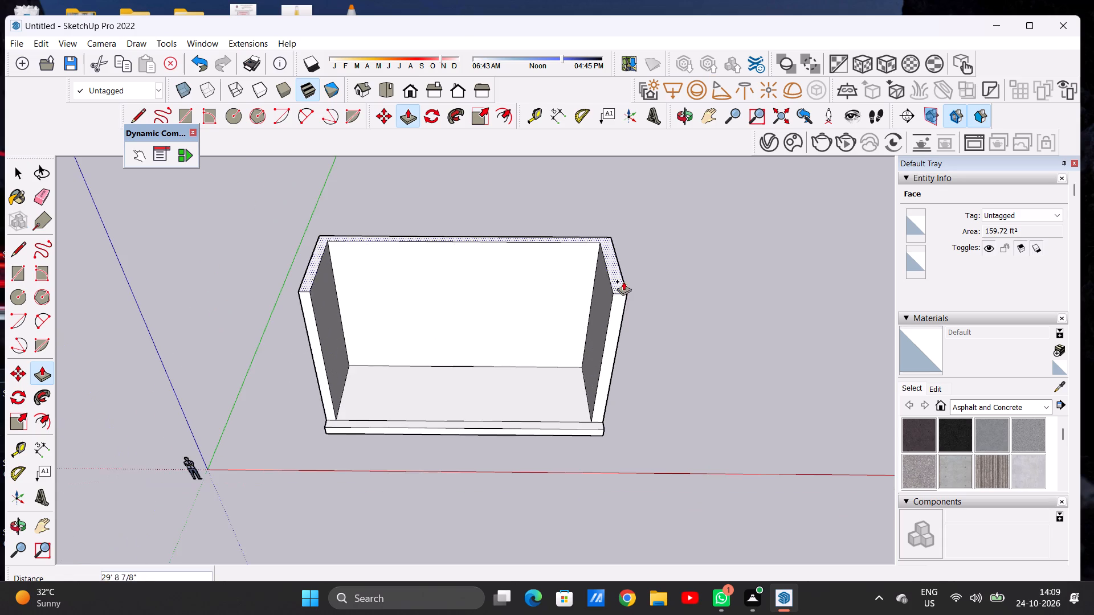
middle_click_drag(629, 296, 632, 259)
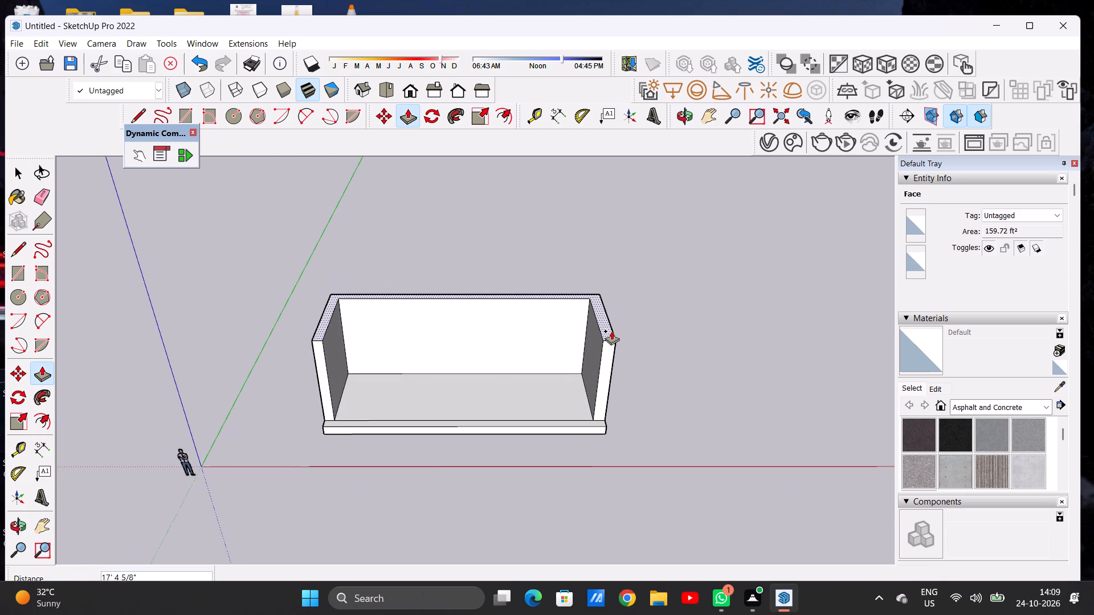
left_click(611, 331)
key("space")
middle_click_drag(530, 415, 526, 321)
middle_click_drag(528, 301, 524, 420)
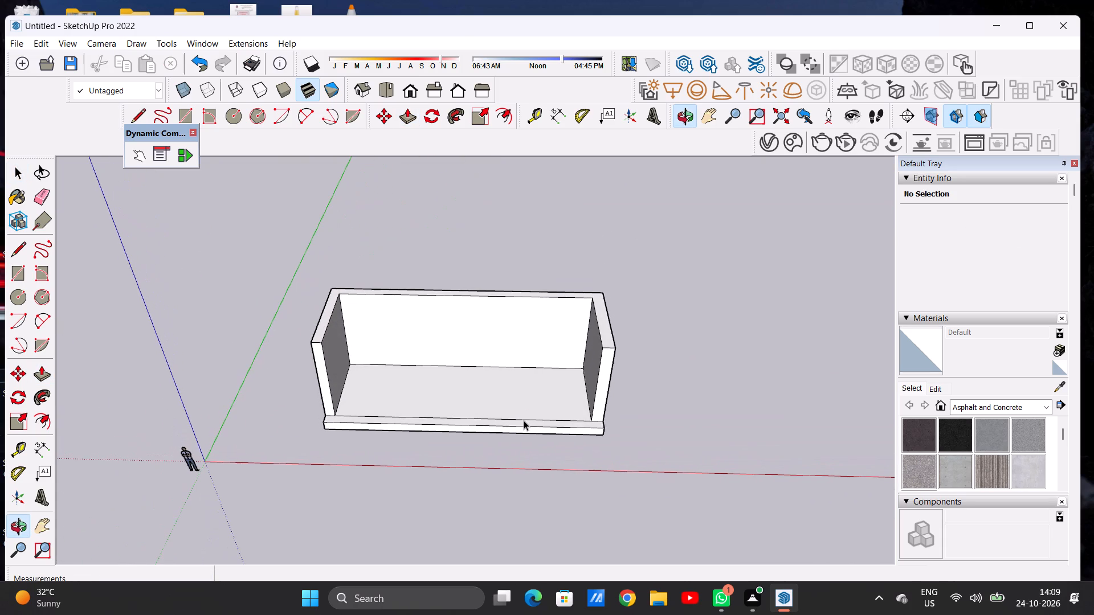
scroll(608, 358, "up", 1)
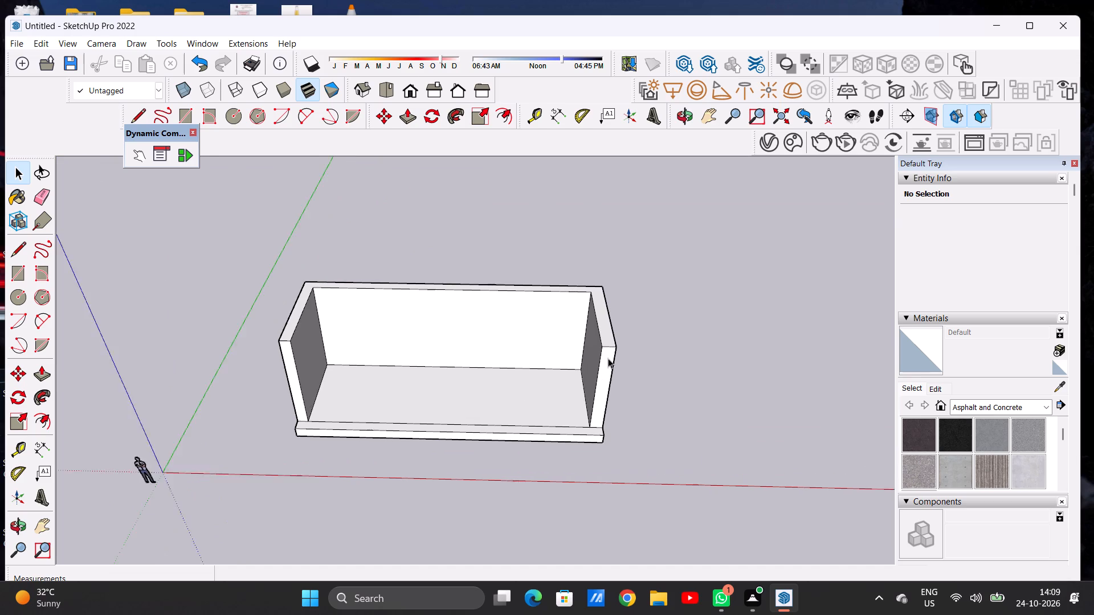
Push/Pull the top face of the U-shaped walls upward by about 3'.
scroll(608, 358, "up", 1)
key("p")
scroll(610, 334, "up", 6)
left_click(610, 334)
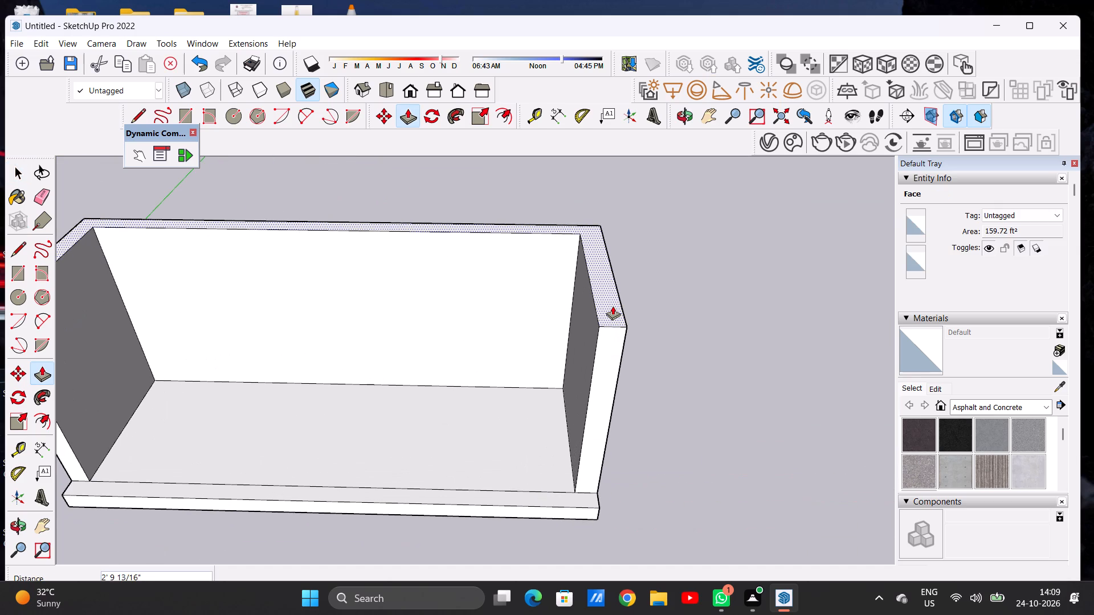
left_click(613, 298)
key("space")
Examine the proportions of the raised walls and slab from the front and from above.
scroll(610, 407, "down", 1)
scroll(610, 407, "up", 1)
scroll(610, 407, "down", 9)
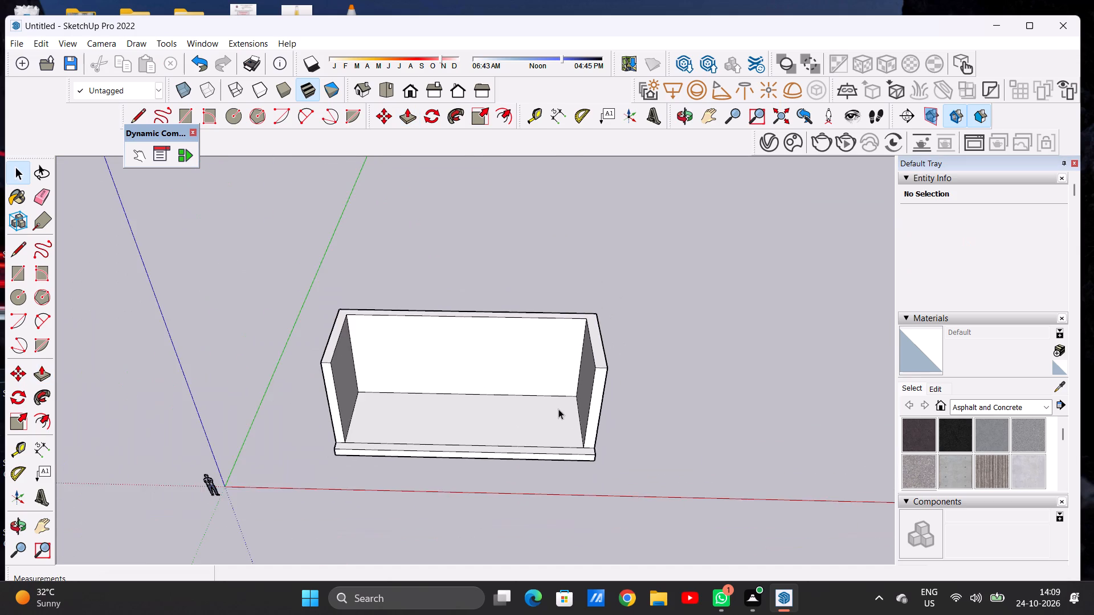
middle_click_drag(572, 419, 573, 331)
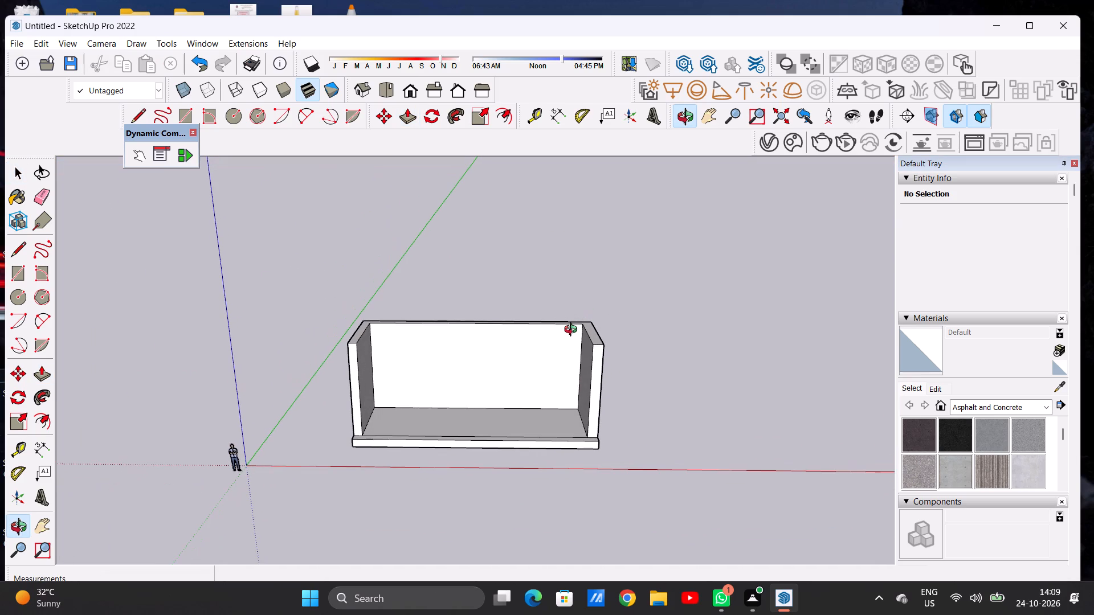
middle_click_drag(573, 331, 574, 326)
scroll(590, 362, "down", 4)
scroll(554, 434, "up", 6)
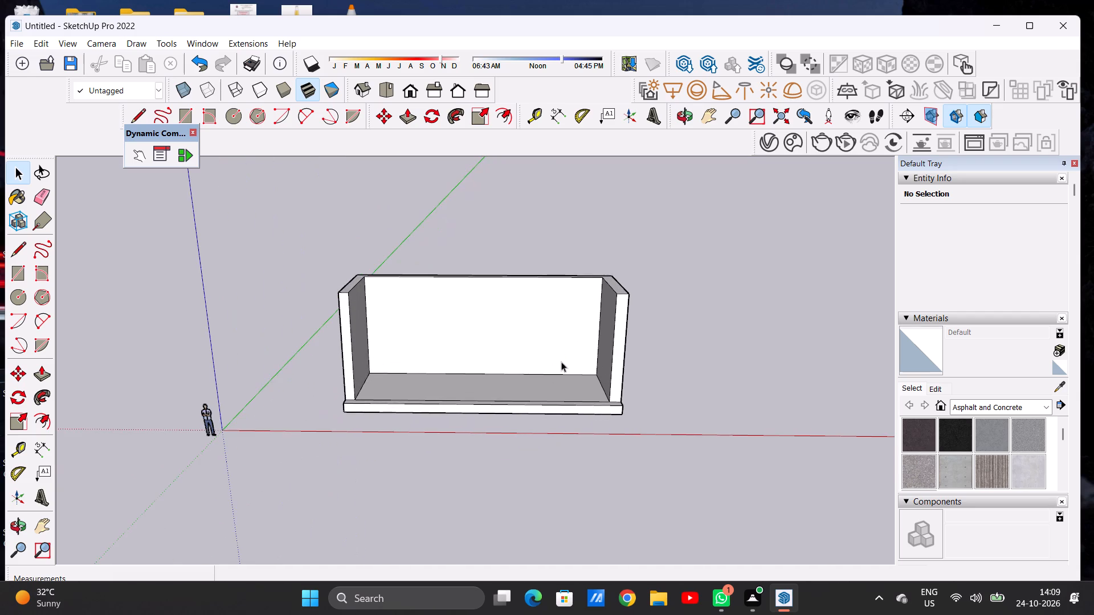
middle_click_drag(561, 362, 556, 442)
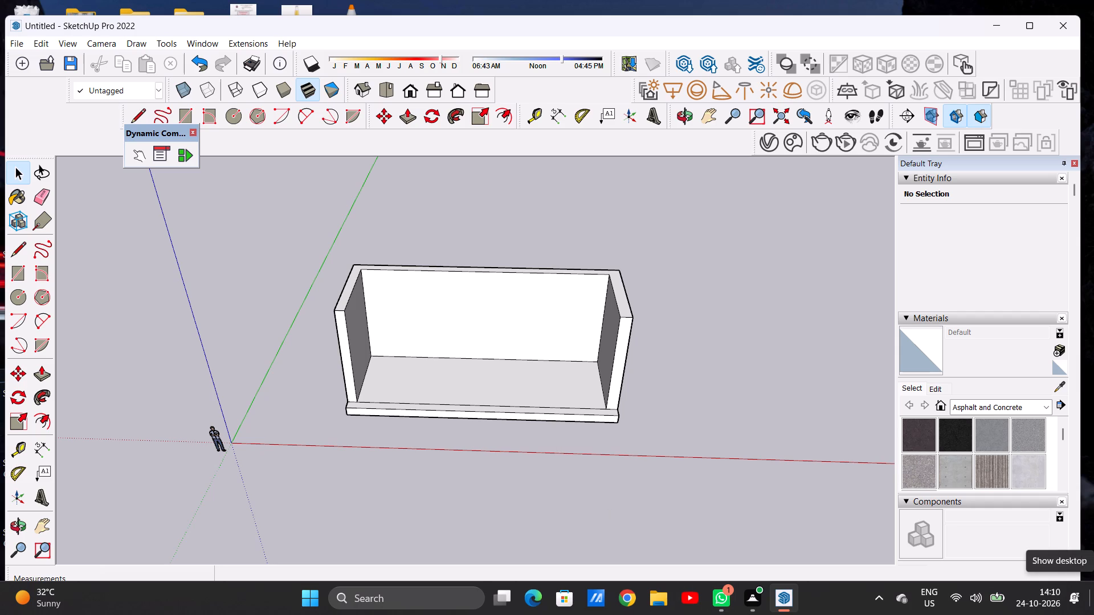
scroll(398, 341, "down", 5)
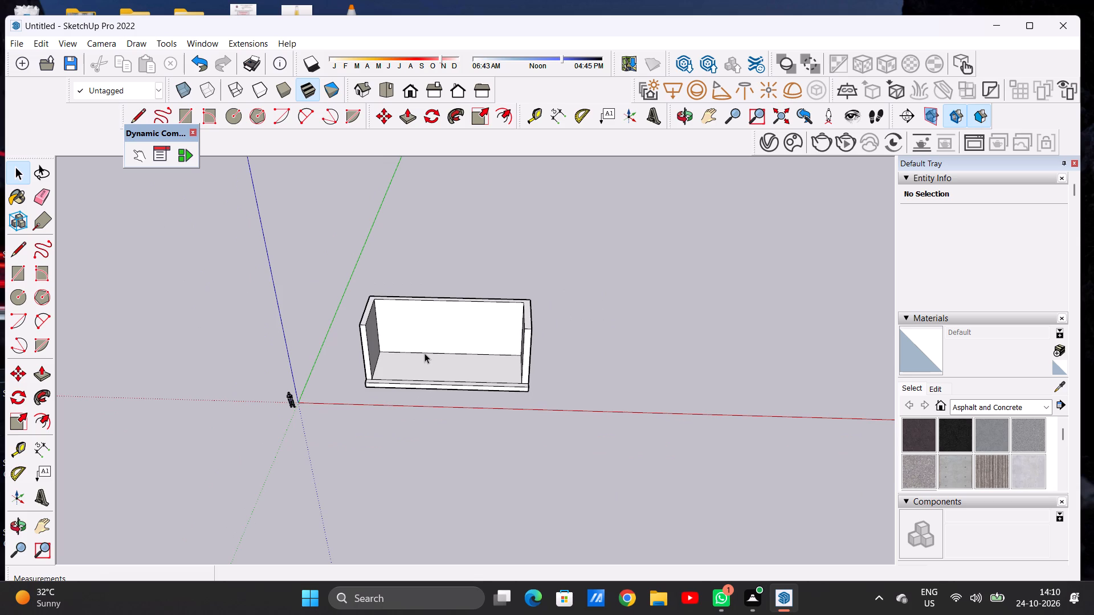
scroll(426, 354, "up", 1)
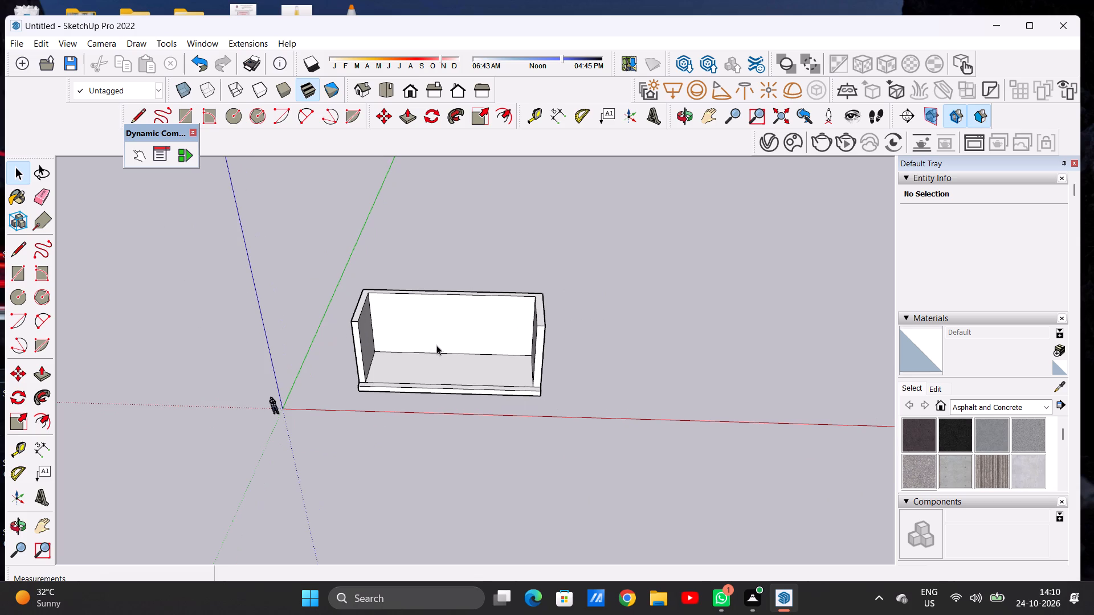
Erase the seam line between slab and wall on the left side wall's outer face.
middle_click_drag(438, 341, 393, 383)
scroll(383, 350, "up", 6)
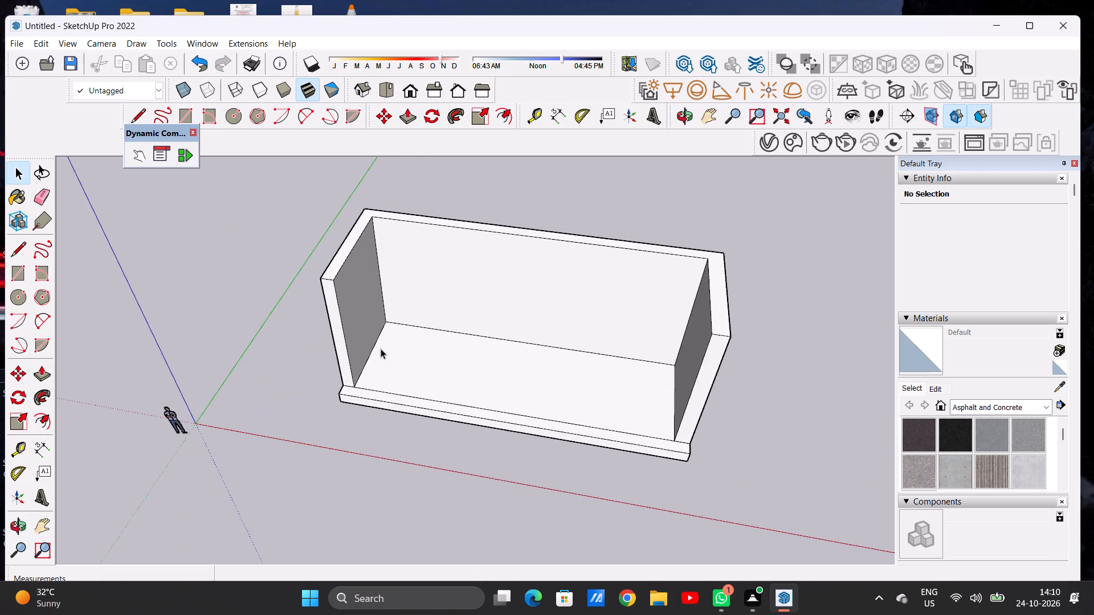
scroll(399, 379, "down", 5)
middle_click_drag(364, 386, 529, 313)
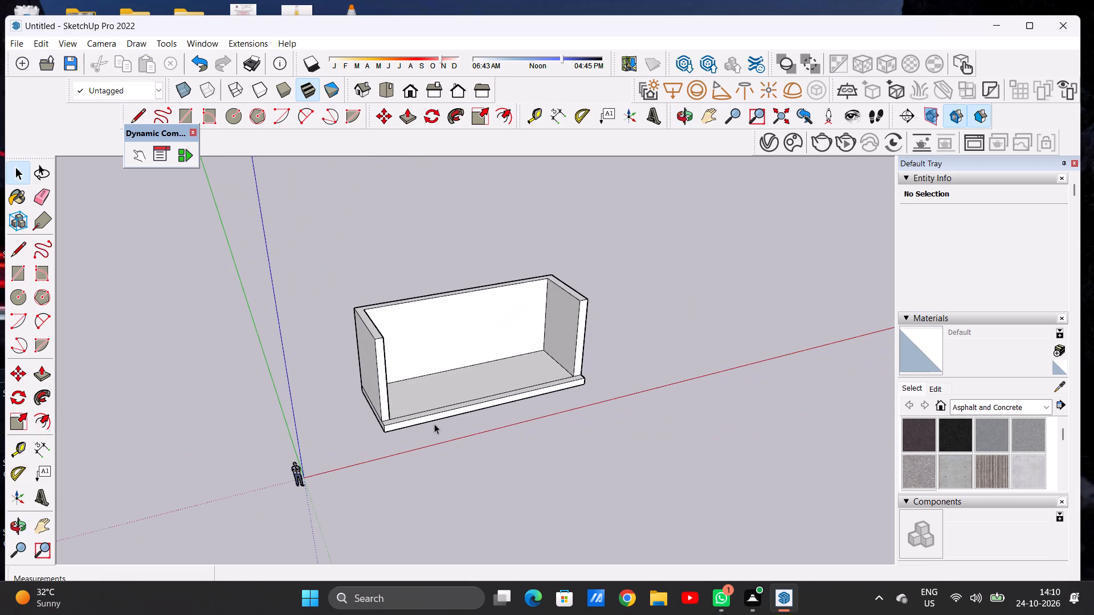
scroll(386, 432, "up", 9)
middle_click_drag(369, 405, 417, 406)
scroll(395, 412, "up", 4)
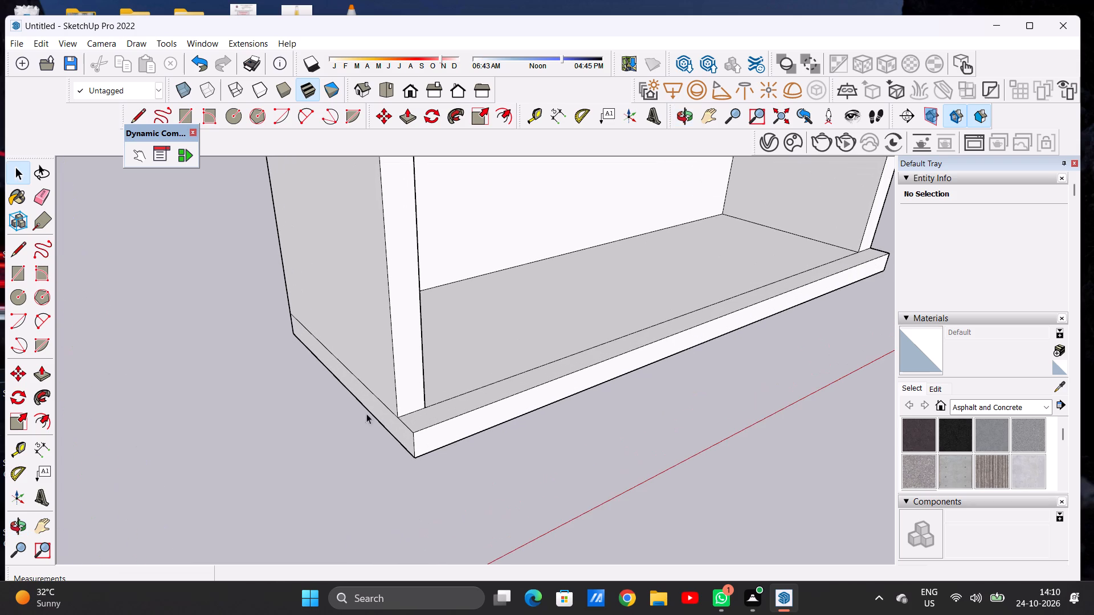
key("e")
left_click_drag(357, 368, 359, 382)
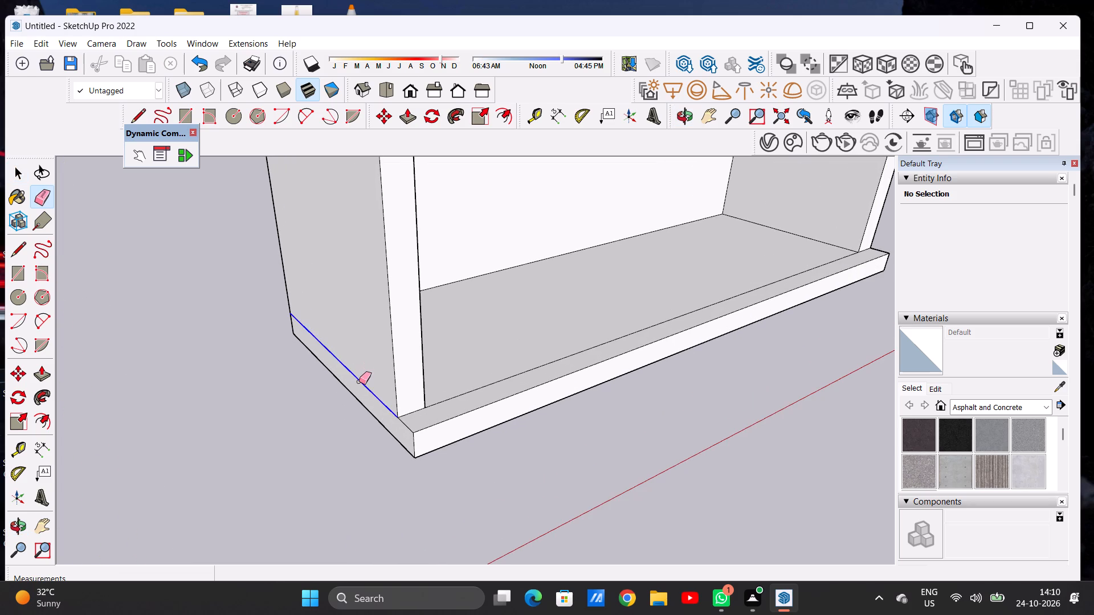
Push/Pull the left side wall's outer face outward by about 2' 6".
key("p")
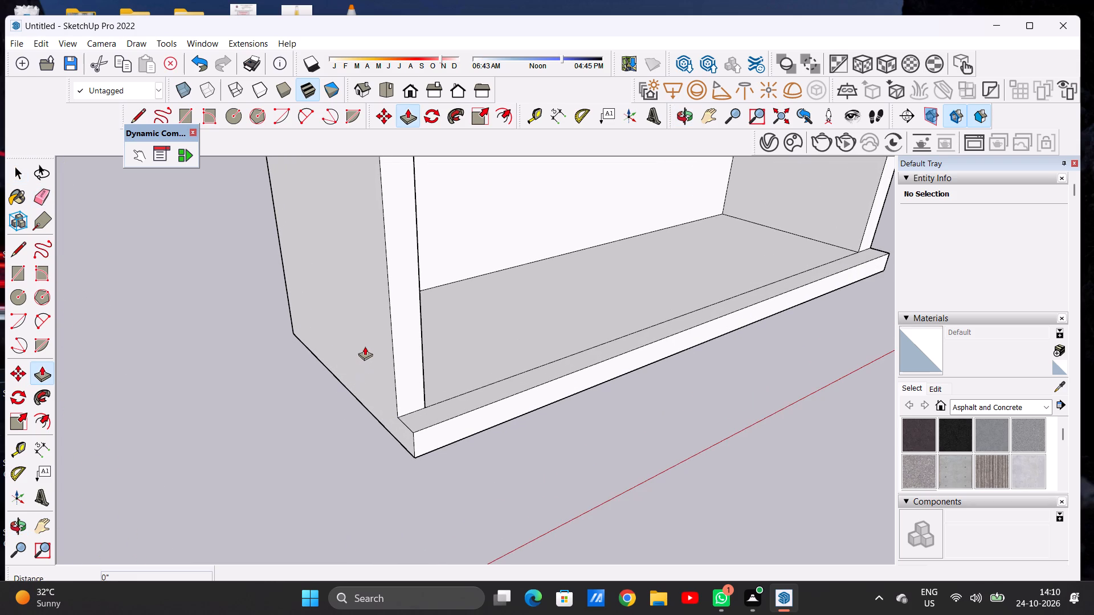
left_click(365, 345)
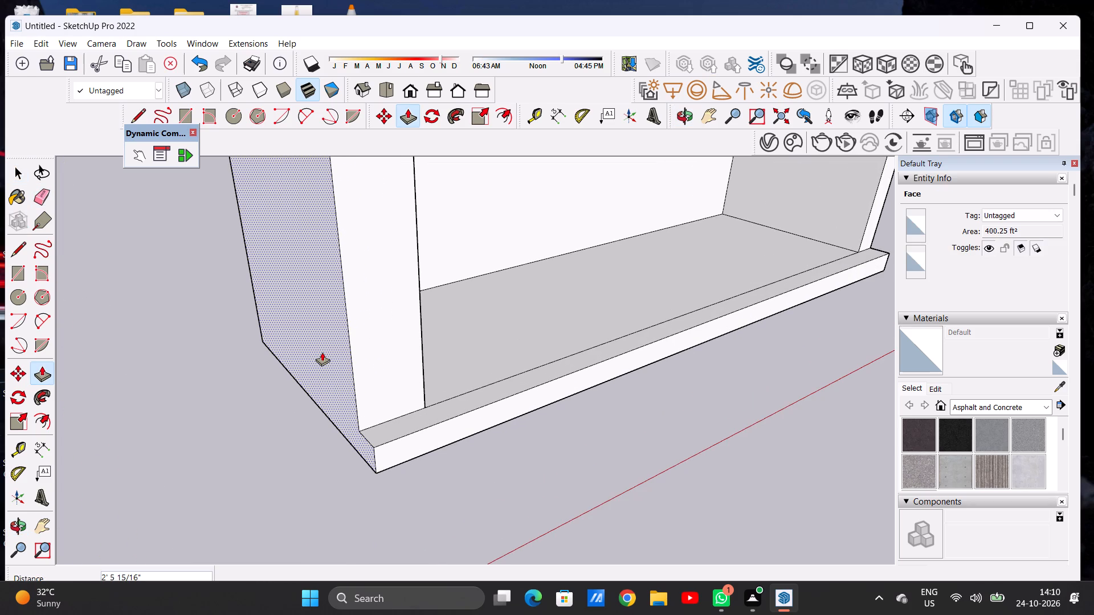
left_click(322, 352)
key("space")
Erase the seam line between slab and wall on the right side wall's outer face, keeping the face itself.
scroll(357, 445, "down", 13)
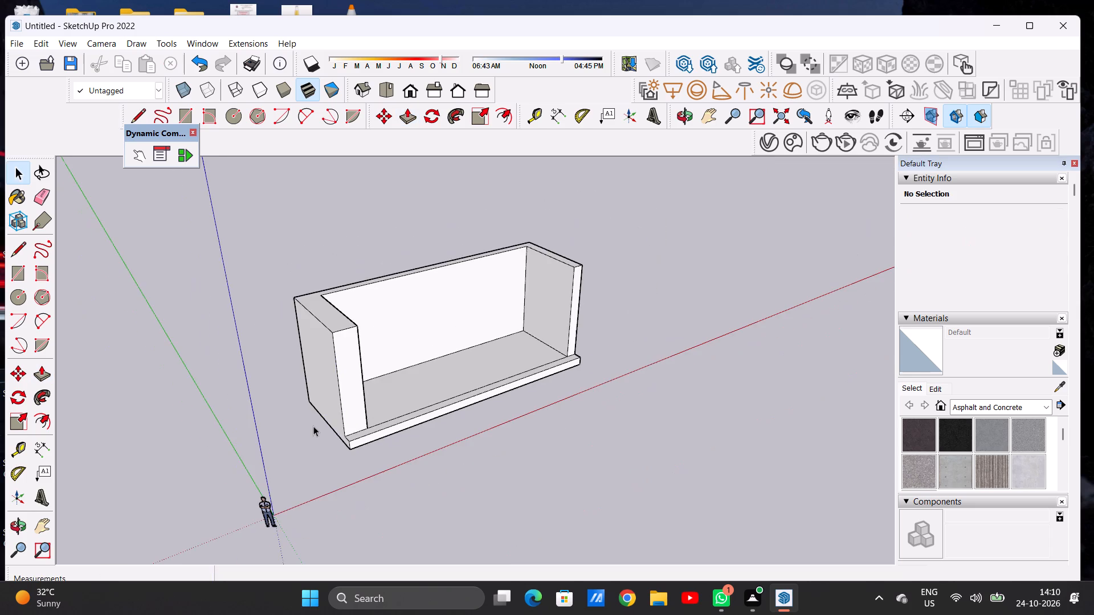
scroll(313, 426, "down", 2)
middle_click_drag(420, 419, 304, 345)
scroll(311, 408, "down", 4)
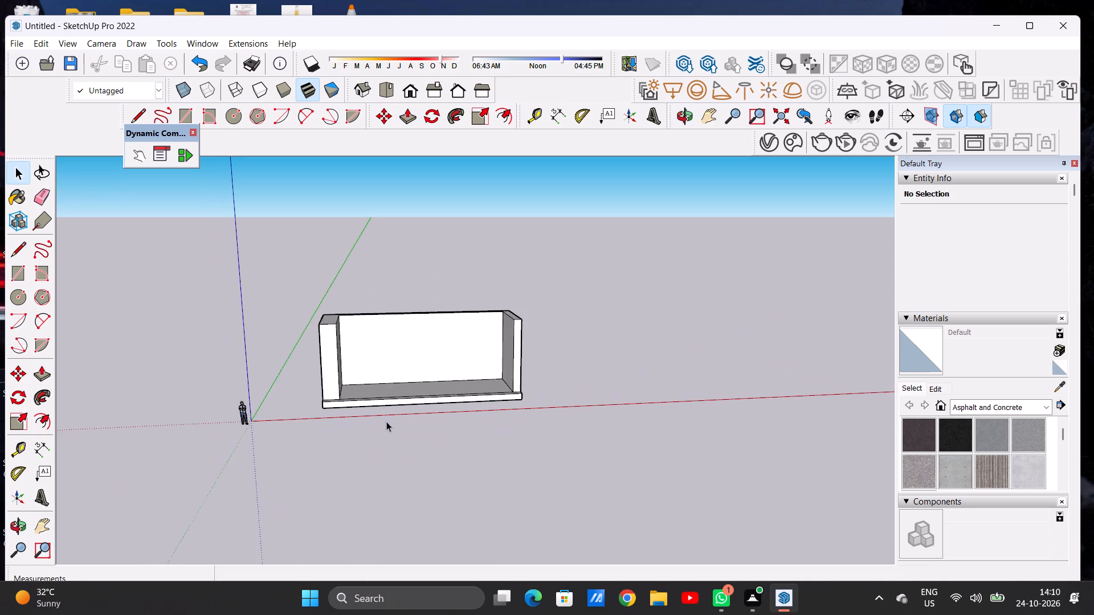
middle_click_drag(463, 421, 428, 417)
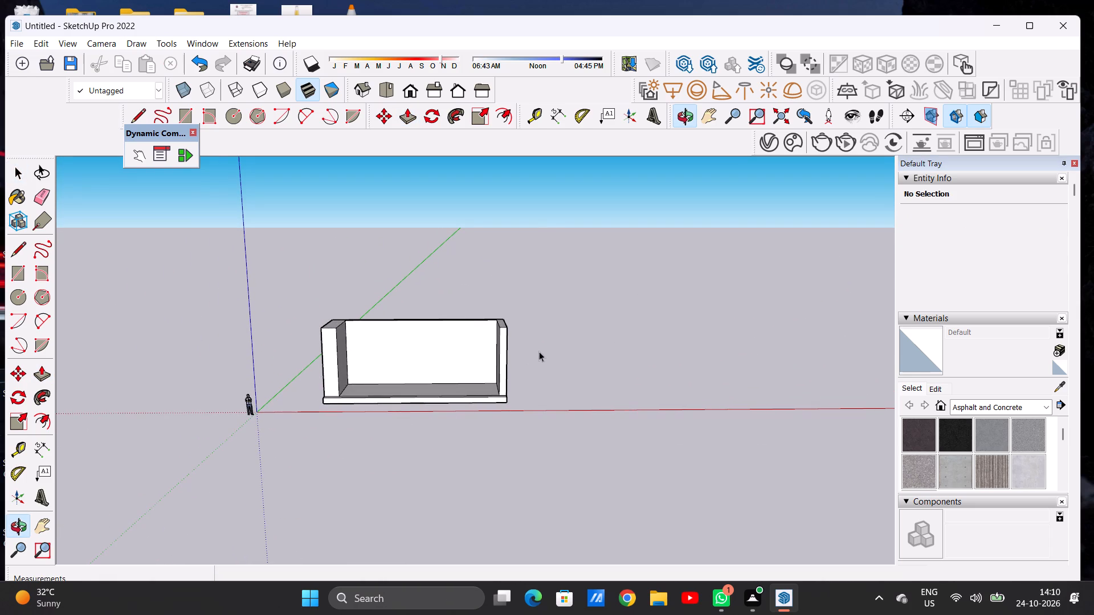
scroll(516, 360, "up", 4)
scroll(516, 360, "down", 1)
scroll(516, 360, "up", 1)
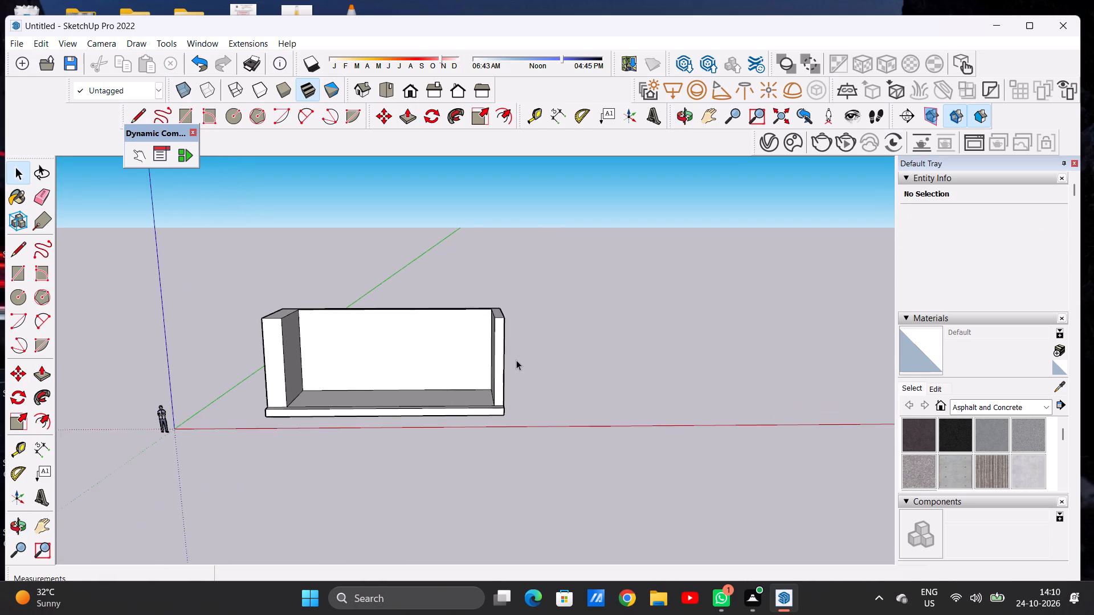
scroll(516, 360, "up", 1)
middle_click_drag(550, 372, 423, 428)
scroll(488, 407, "up", 7)
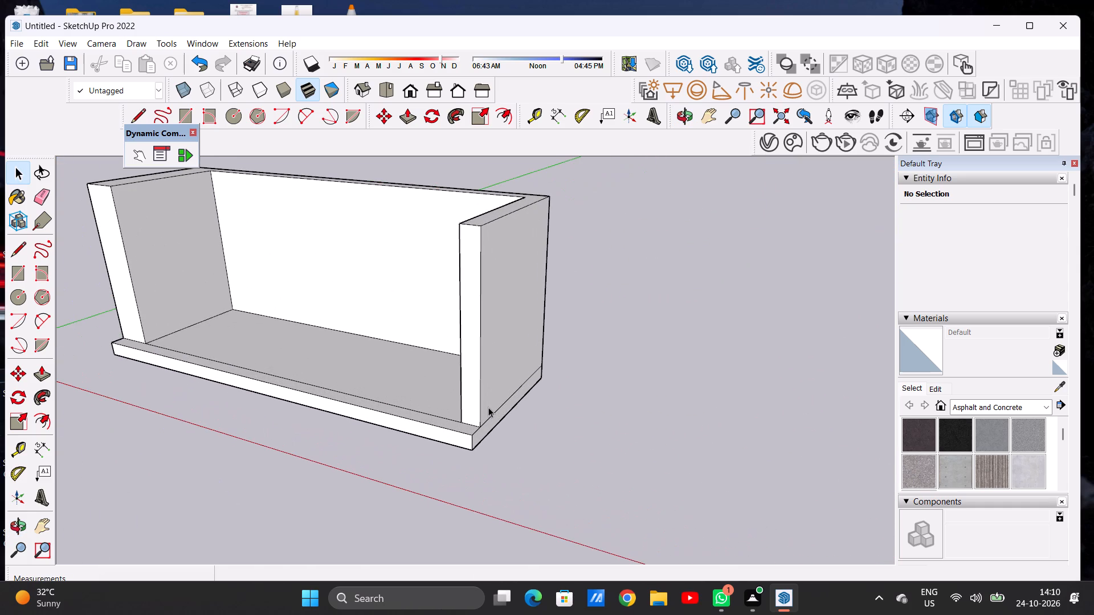
key("e")
left_click_drag(495, 405, 502, 420)
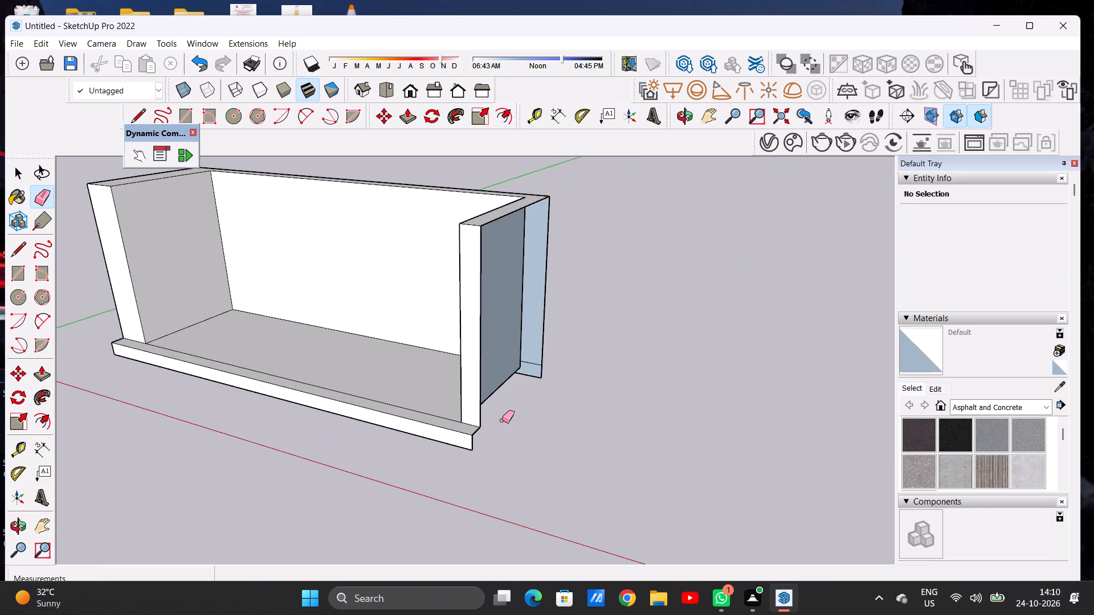
key("ctrl+z")
scroll(494, 419, "up", 6)
left_click(487, 411)
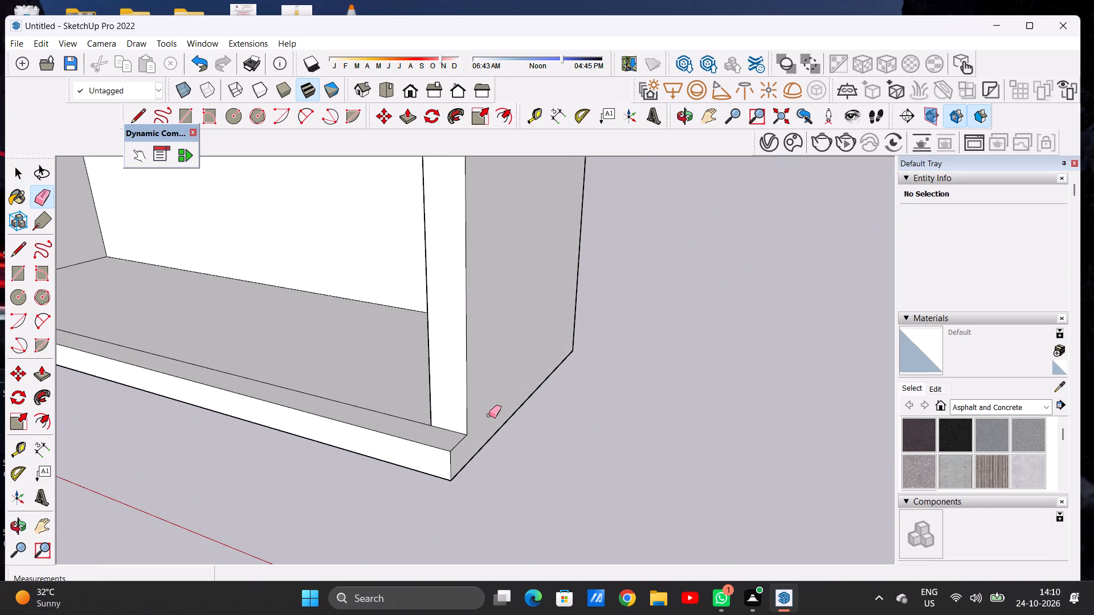
key("space")
Push/Pull the right side wall's outer face outward by about 4' 5".
key("p")
scroll(485, 374, "down", 5)
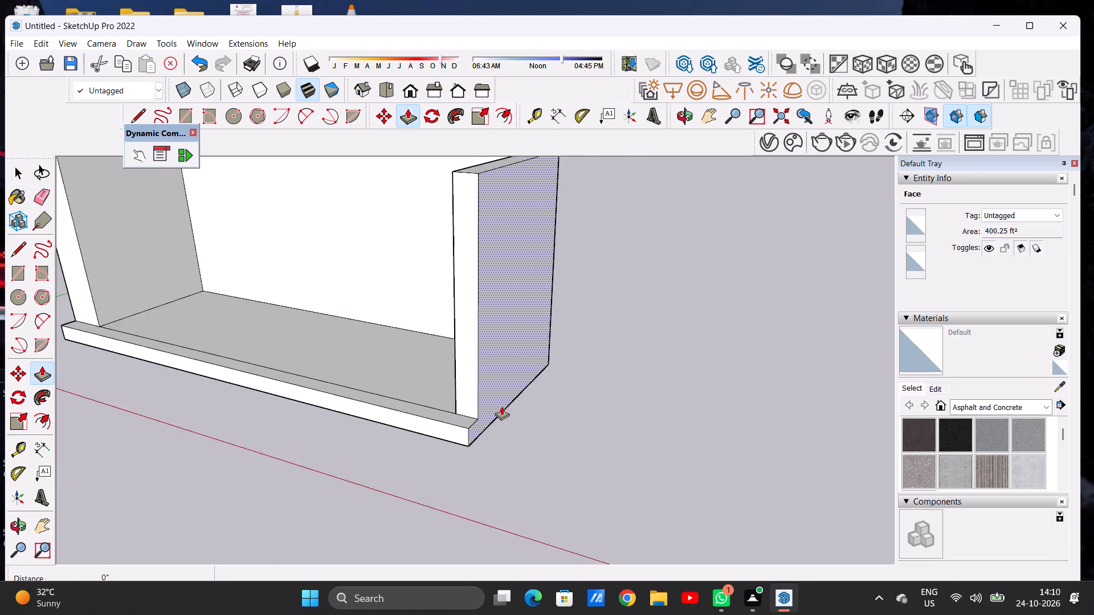
scroll(501, 406, "down", 9)
scroll(510, 330, "up", 8)
left_click(501, 333)
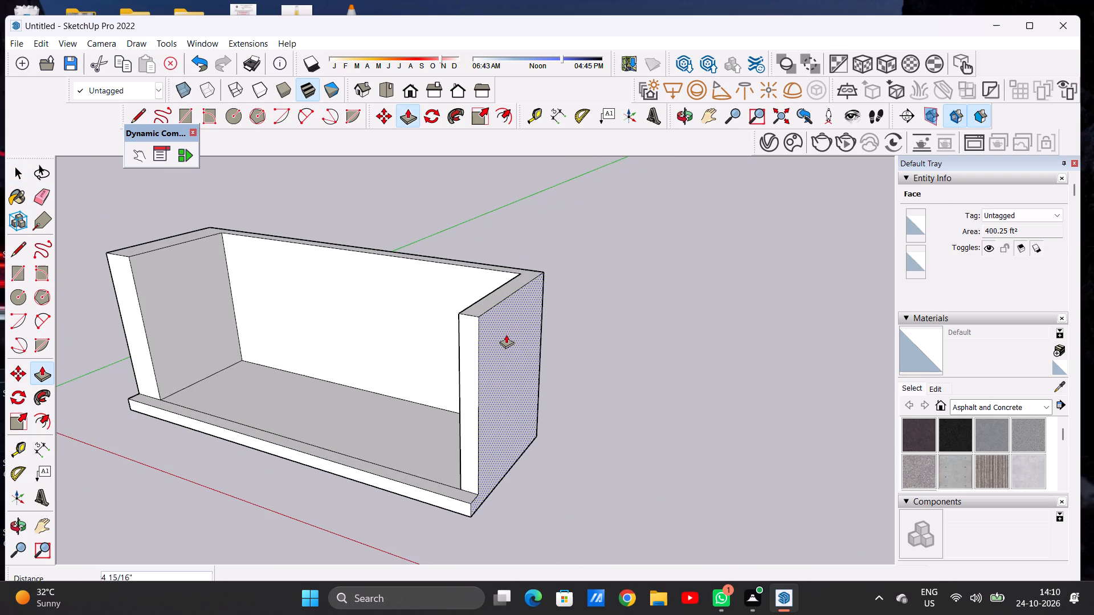
left_click(537, 351)
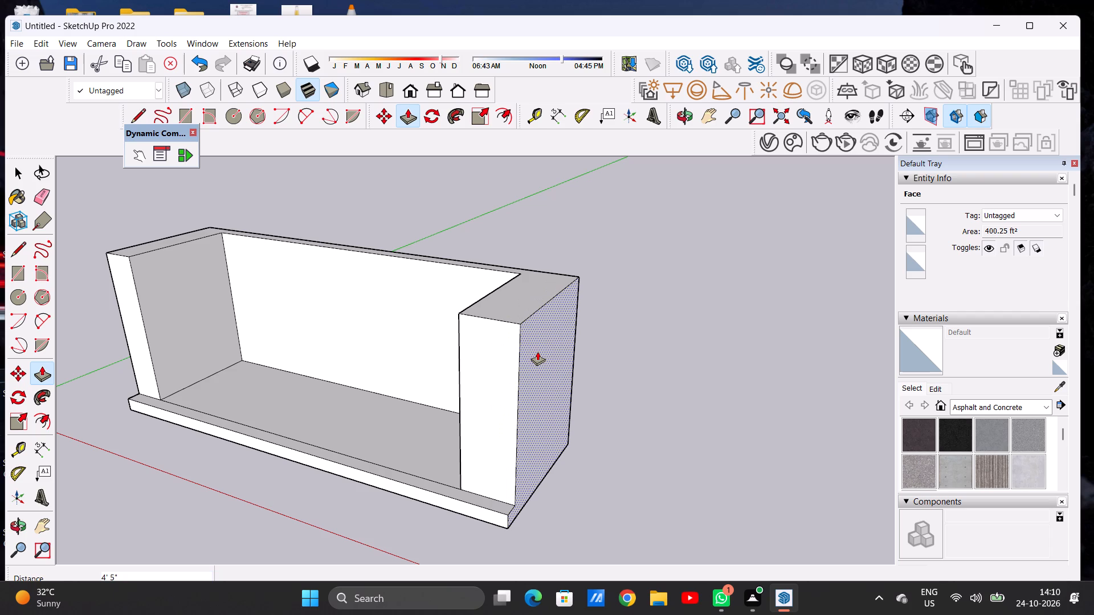
key("space")
Examine the thickened side walls from the front and from above.
scroll(452, 401, "down", 4)
middle_click_drag(422, 379, 563, 346)
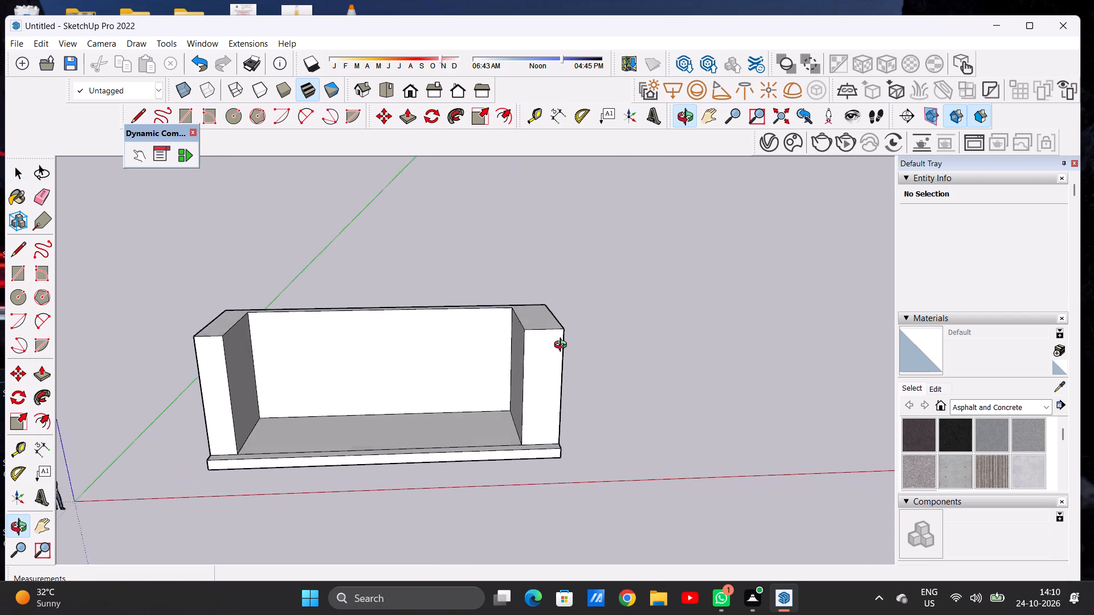
middle_click_drag(563, 346, 561, 337)
scroll(528, 408, "down", 10)
scroll(451, 420, "up", 2)
scroll(449, 419, "down", 1)
scroll(449, 419, "up", 1)
scroll(449, 419, "down", 1)
scroll(449, 419, "up", 2)
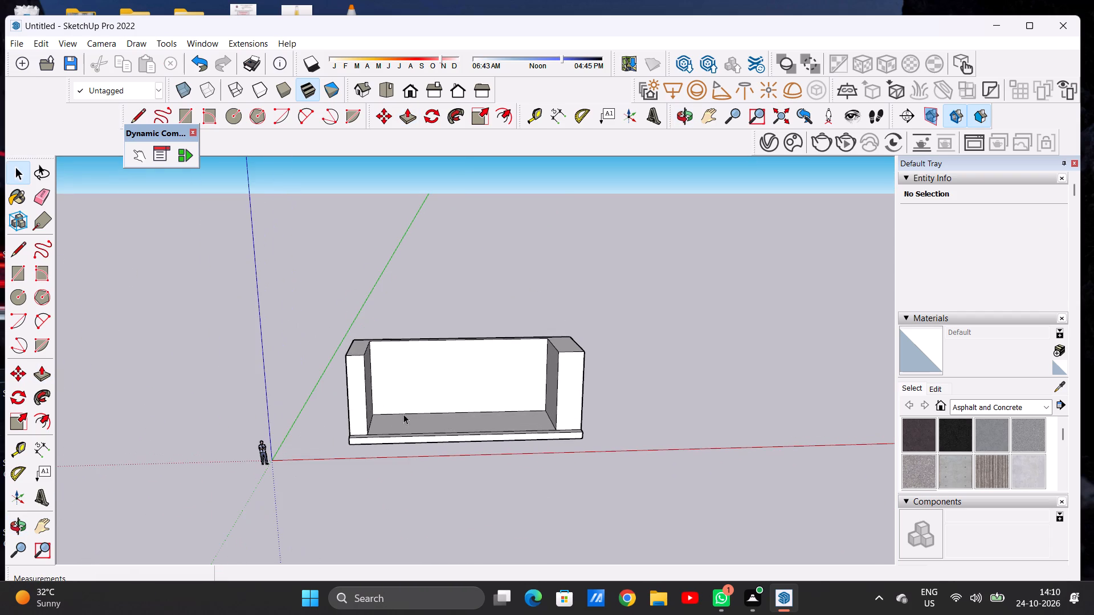
scroll(399, 417, "down", 5)
scroll(419, 403, "up", 6)
middle_click_drag(431, 400, 426, 485)
scroll(457, 448, "up", 3)
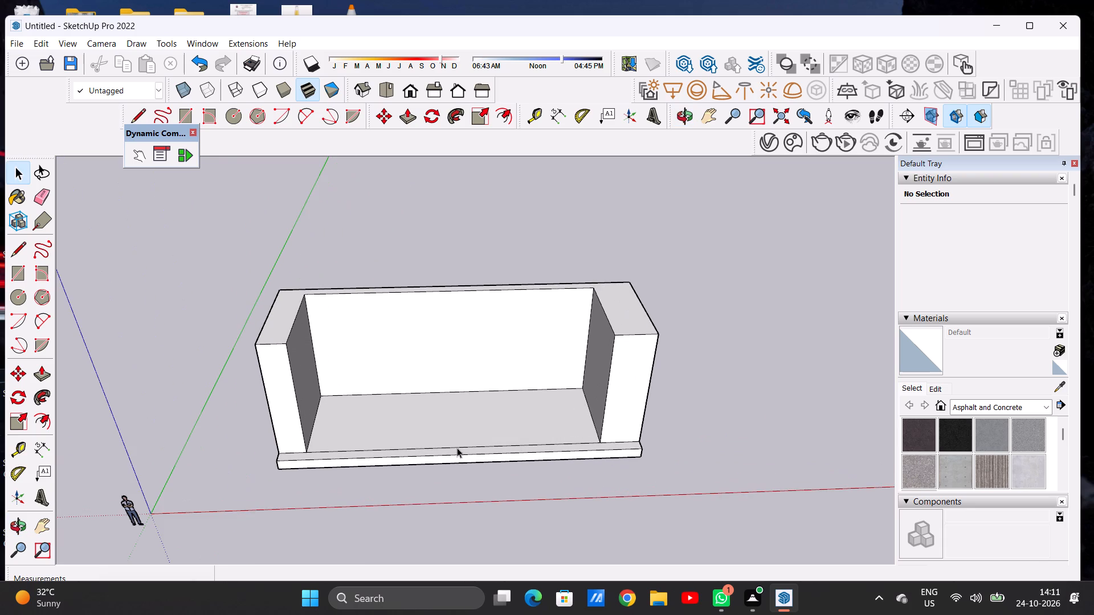
Erase the seam line between slab and wall on the back wall's outer face.
scroll(455, 444, "down", 7)
middle_click_drag(606, 386, 144, 368)
middle_click_drag(344, 407, 304, 347)
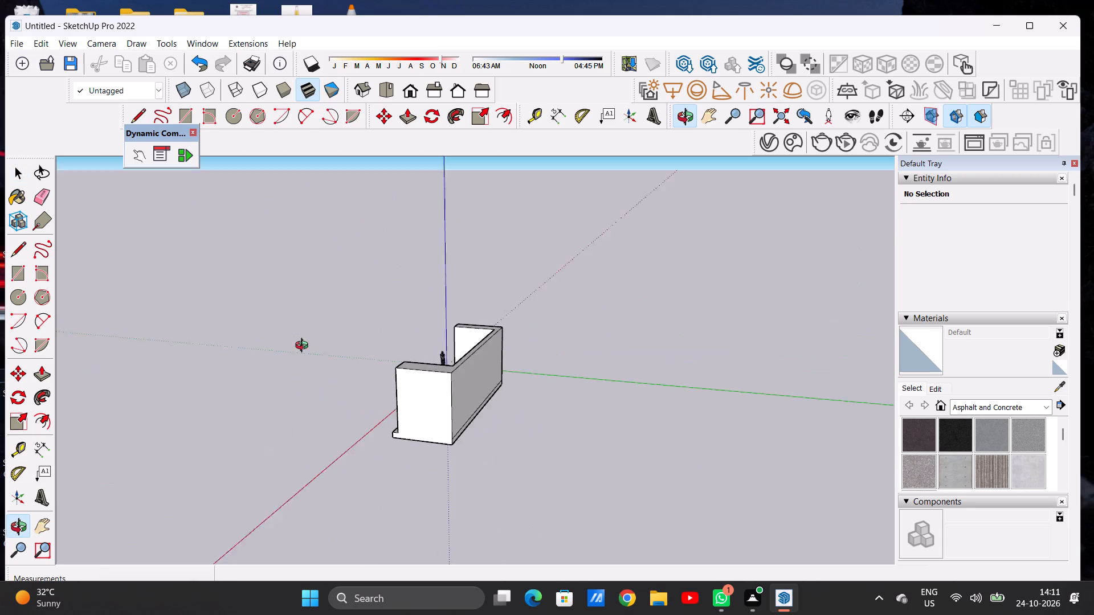
middle_click_drag(304, 347, 298, 338)
scroll(434, 383, "up", 7)
scroll(479, 384, "down", 2)
scroll(480, 384, "up", 6)
middle_click_drag(476, 386, 438, 399)
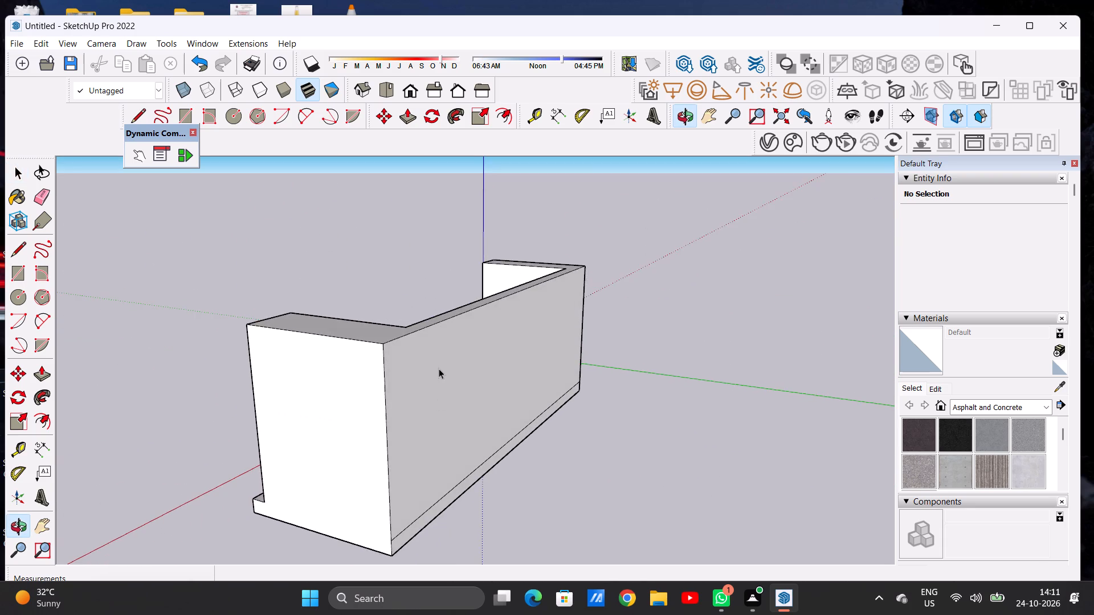
scroll(439, 368, "down", 4)
scroll(430, 475, "up", 13)
key("e")
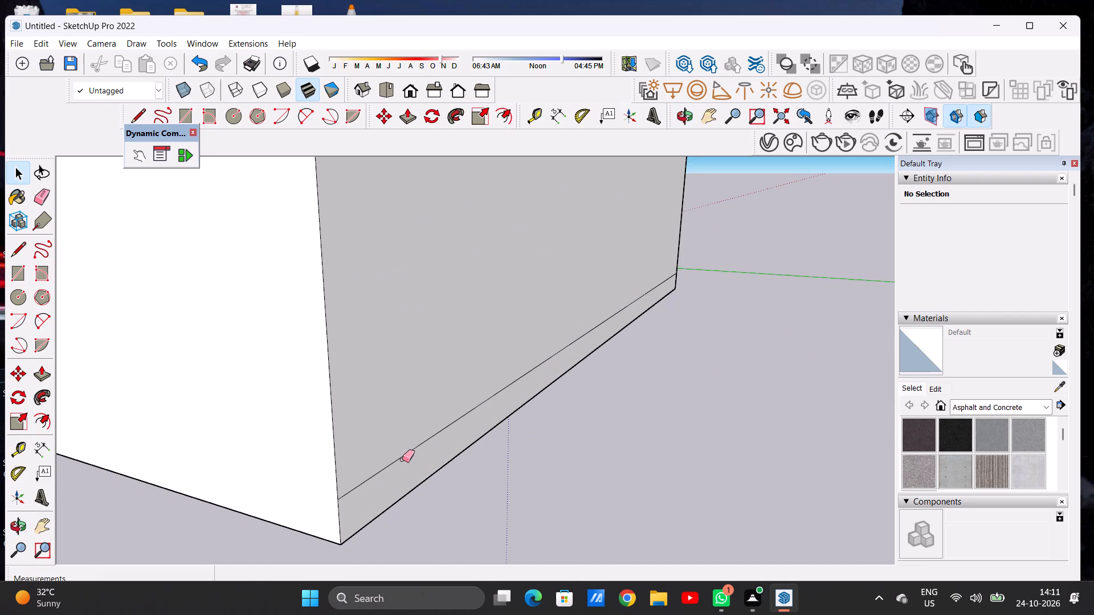
left_click(402, 460)
left_click_drag(399, 457, 400, 468)
key("space")
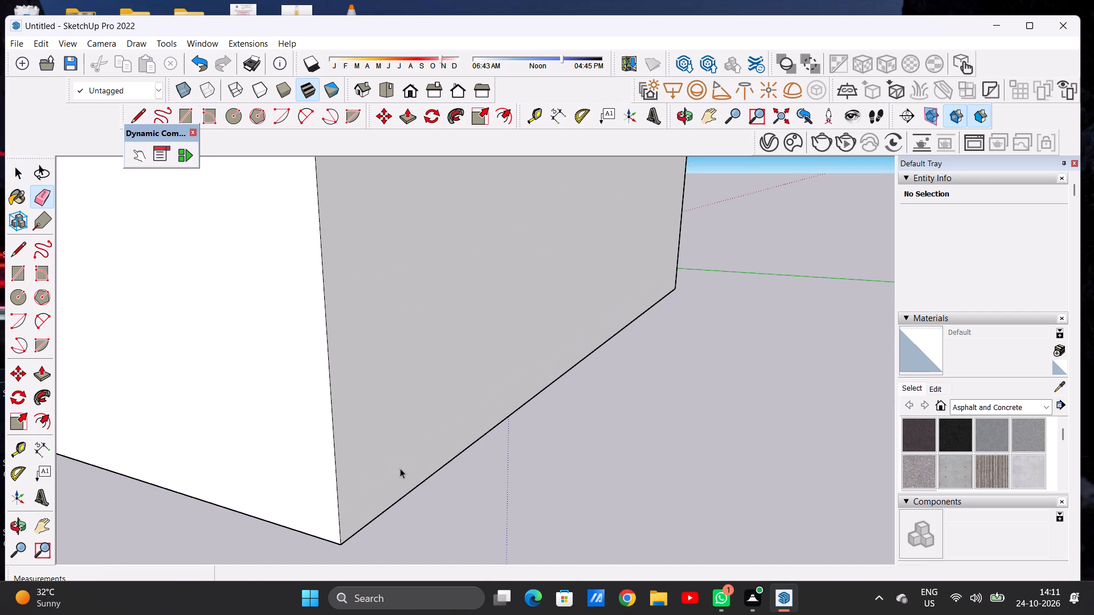
Push/Pull the back wall's outer face outward by about 5' 3 3/8".
type("P")
left_click(377, 441)
scroll(394, 461, "down", 4)
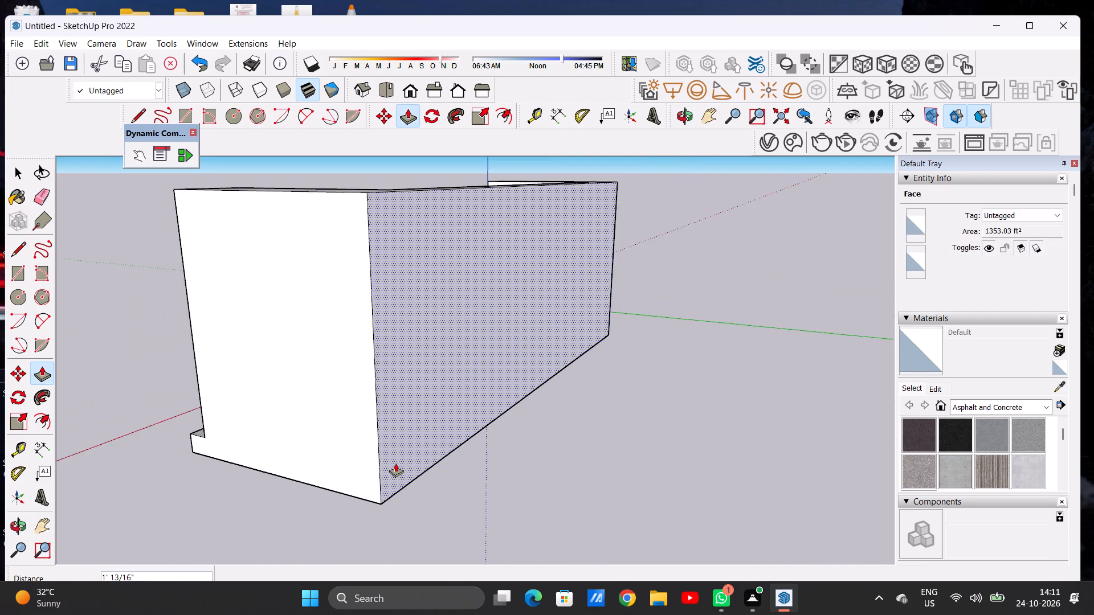
scroll(395, 463, "down", 10)
left_click(423, 464)
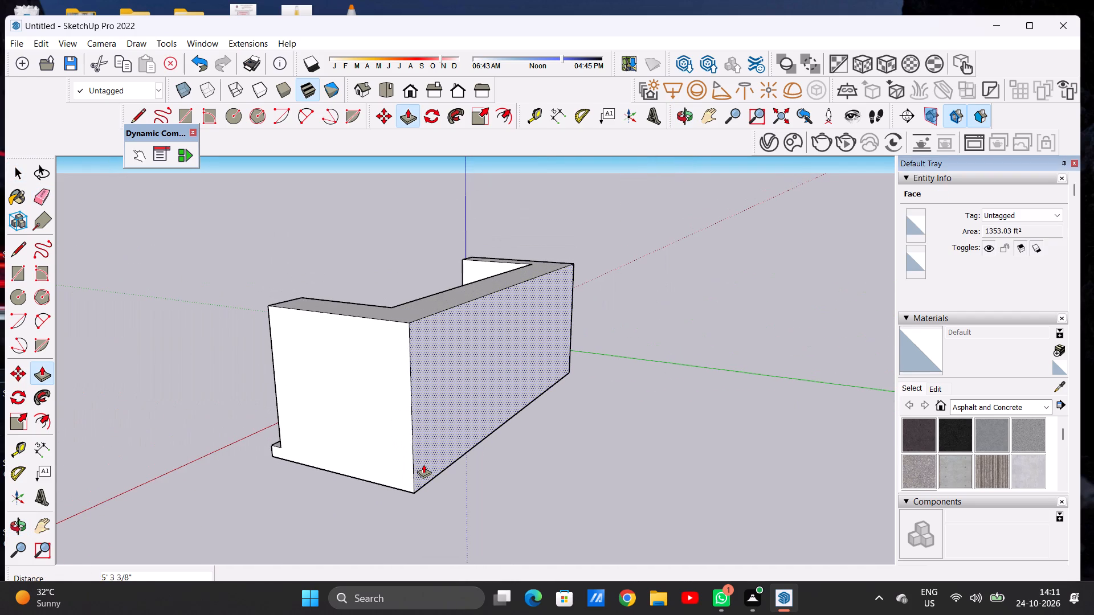
key("space")
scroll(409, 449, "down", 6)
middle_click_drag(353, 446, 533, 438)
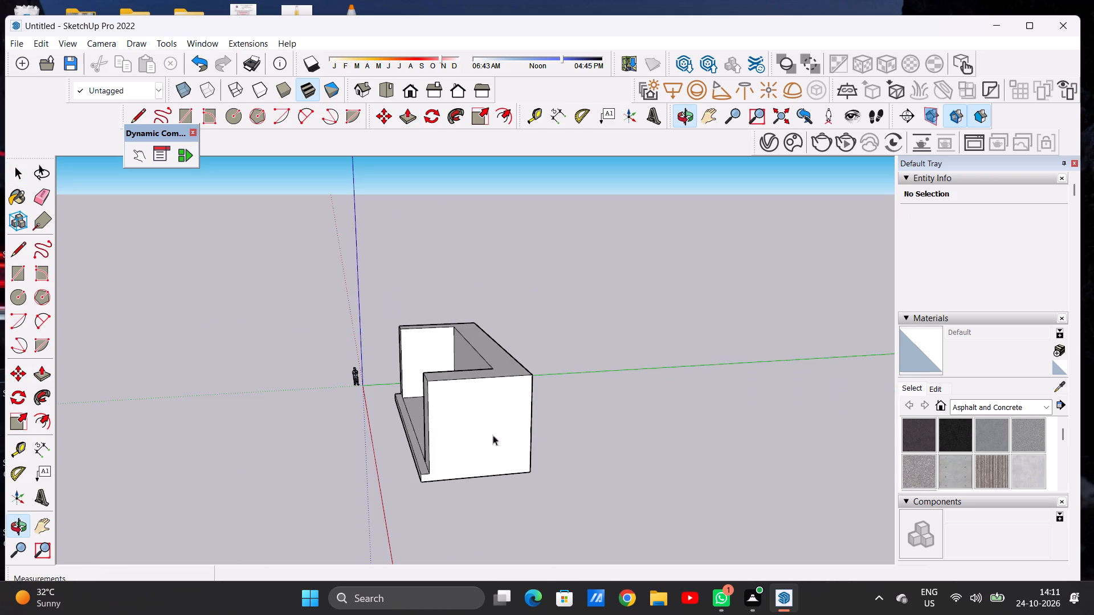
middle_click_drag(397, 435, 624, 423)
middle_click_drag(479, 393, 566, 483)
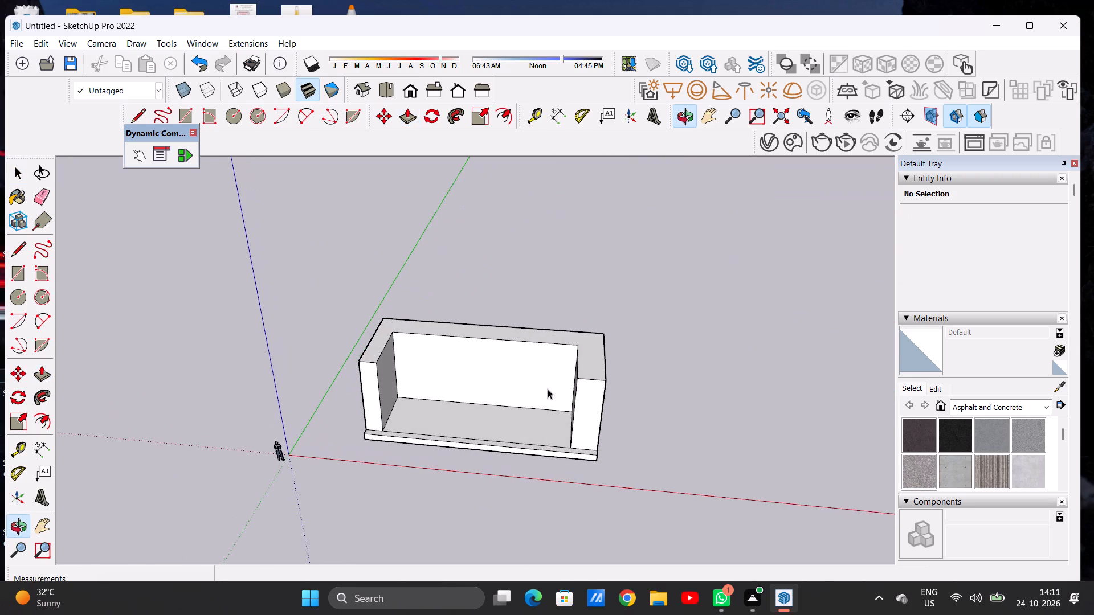
Push/Pull the back wall's inner face back into the wall by about 3', thinning the wall.
scroll(545, 361, "up", 6)
key("p")
scroll(552, 342, "up", 3)
left_click(552, 342)
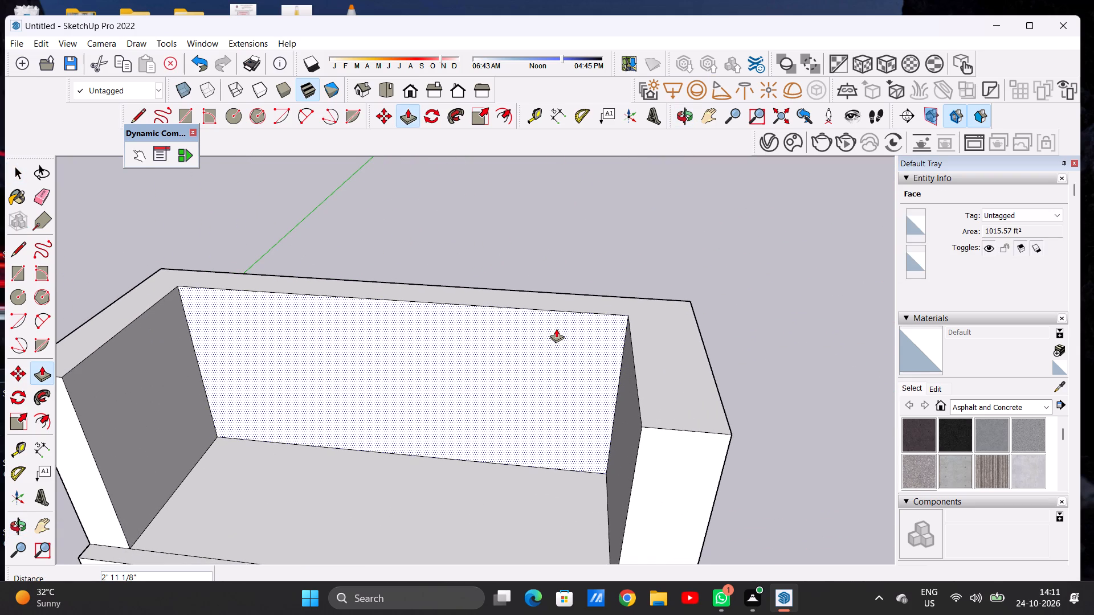
left_click(556, 327)
key("space")
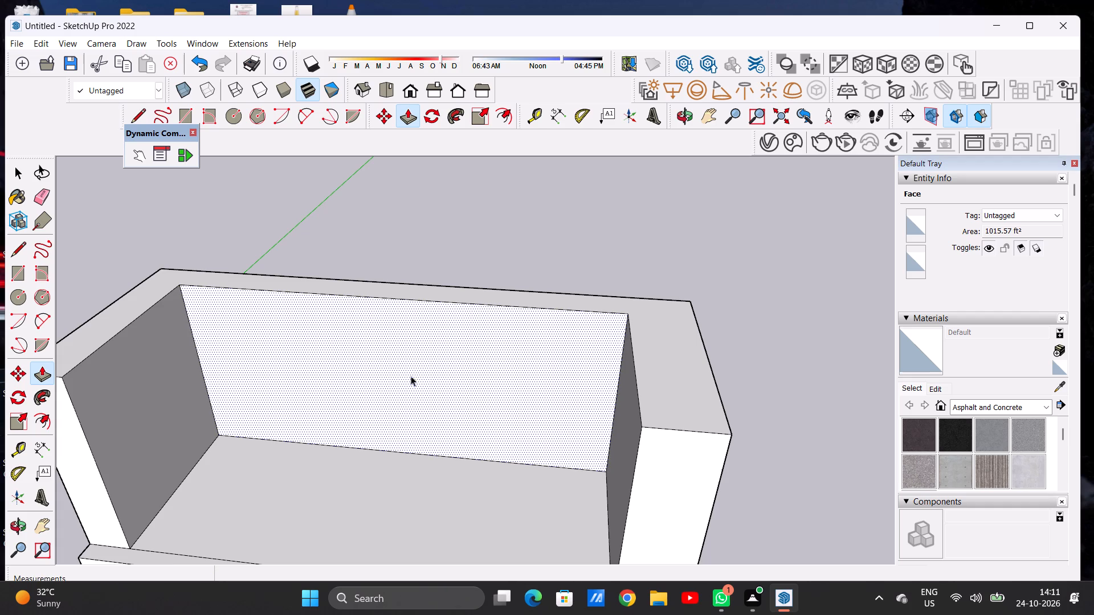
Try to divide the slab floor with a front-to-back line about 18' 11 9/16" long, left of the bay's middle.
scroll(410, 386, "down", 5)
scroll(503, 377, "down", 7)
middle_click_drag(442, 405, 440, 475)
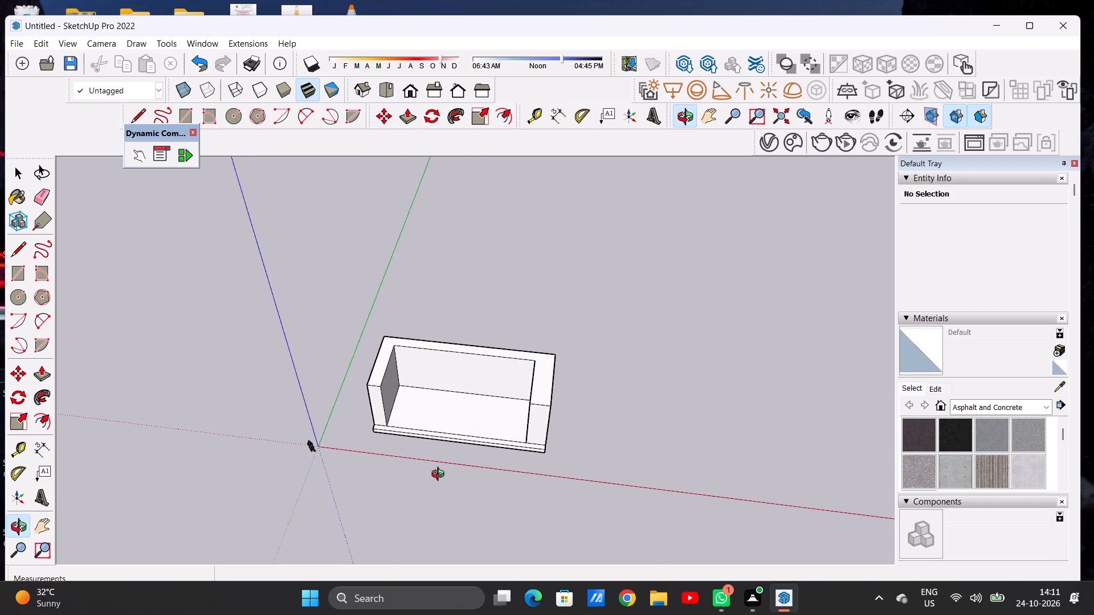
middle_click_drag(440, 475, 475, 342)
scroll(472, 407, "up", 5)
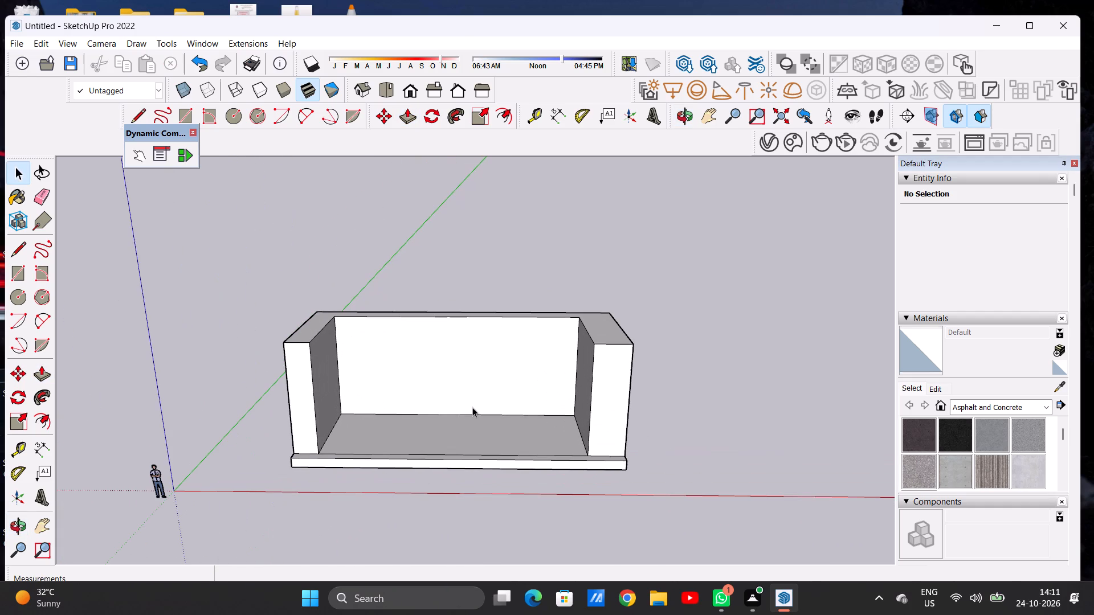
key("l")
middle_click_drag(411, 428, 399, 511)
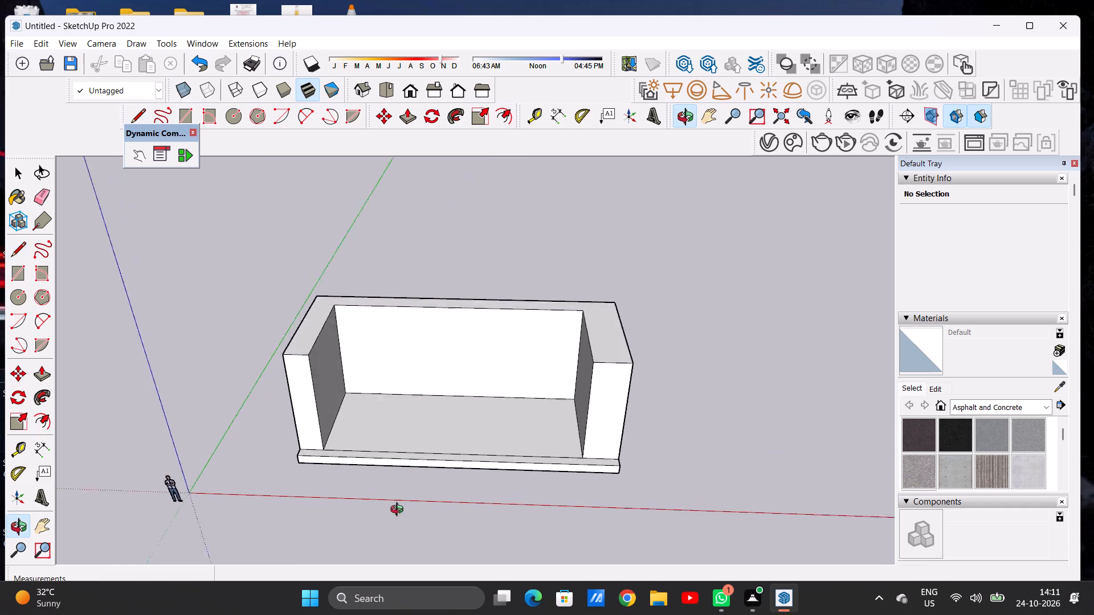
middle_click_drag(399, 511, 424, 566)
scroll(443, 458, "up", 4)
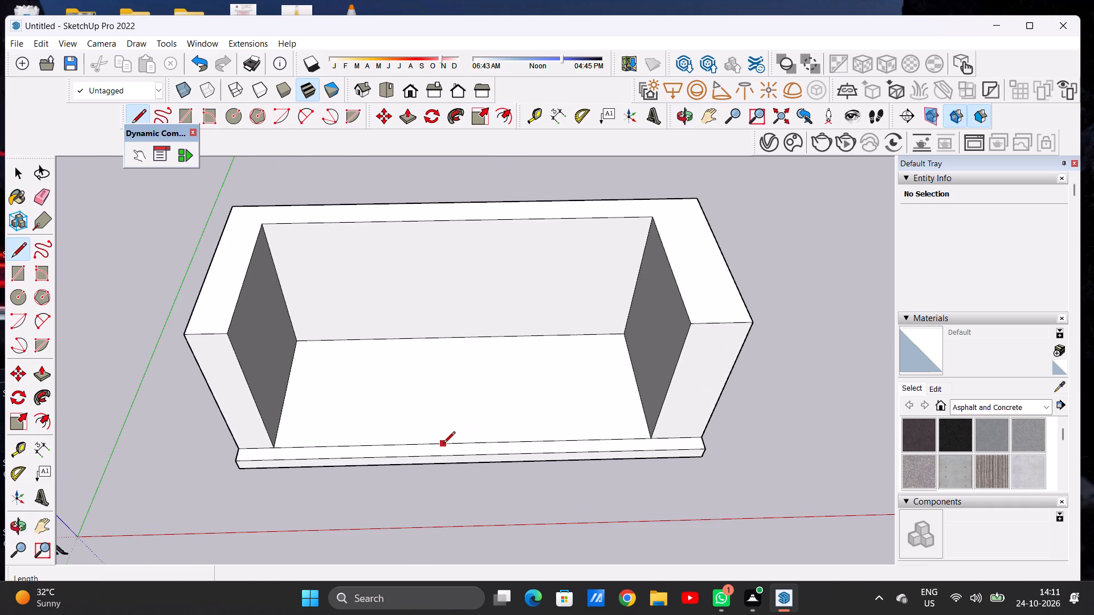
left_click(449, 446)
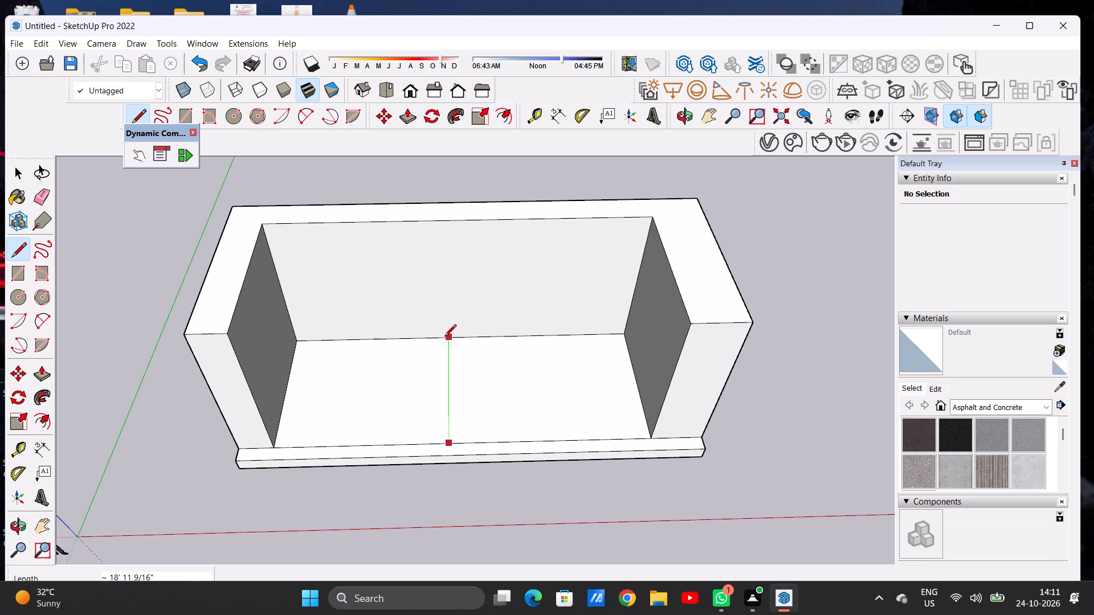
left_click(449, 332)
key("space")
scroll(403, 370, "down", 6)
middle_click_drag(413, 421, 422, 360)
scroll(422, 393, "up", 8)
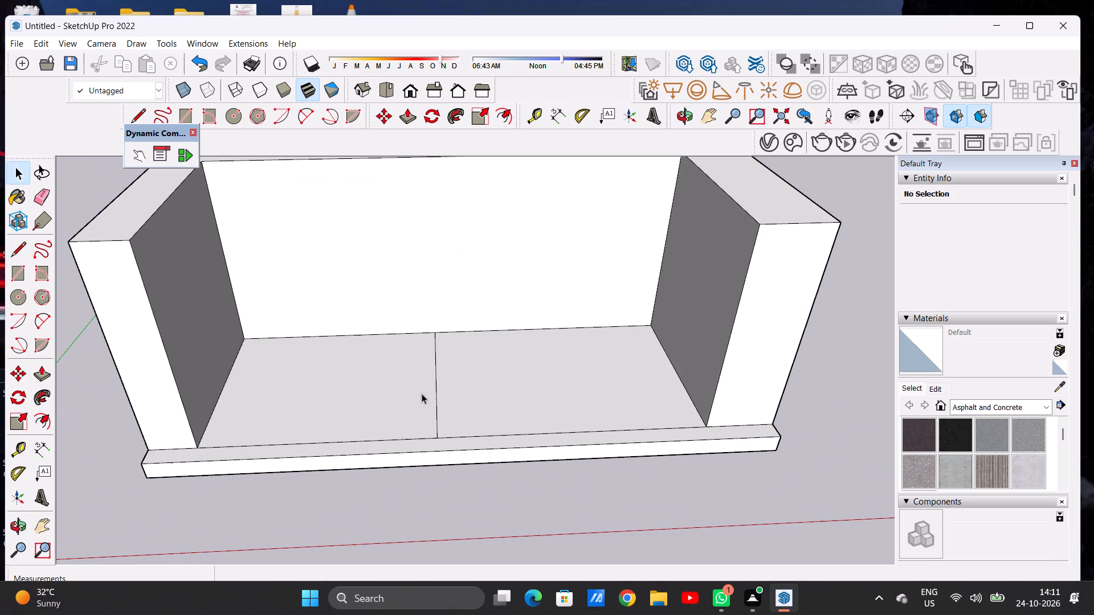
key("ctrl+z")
Draw two parallel front-to-back lines about 18' 11 9/16" long across the slab floor, outlining a narrow strip near the middle.
middle_click_drag(439, 362, 434, 392)
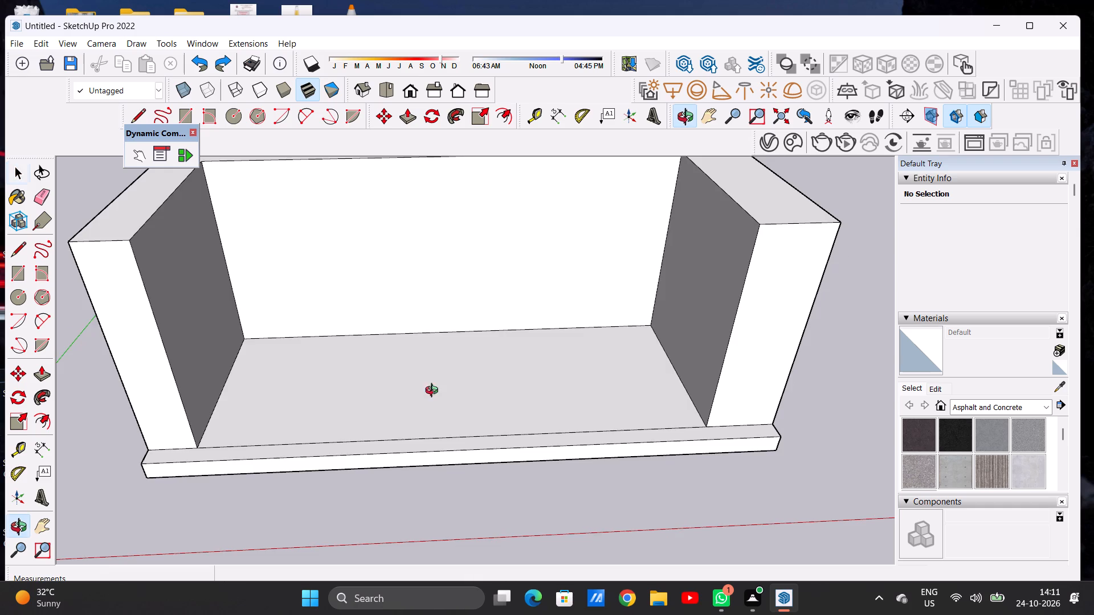
middle_click_drag(434, 392, 442, 501)
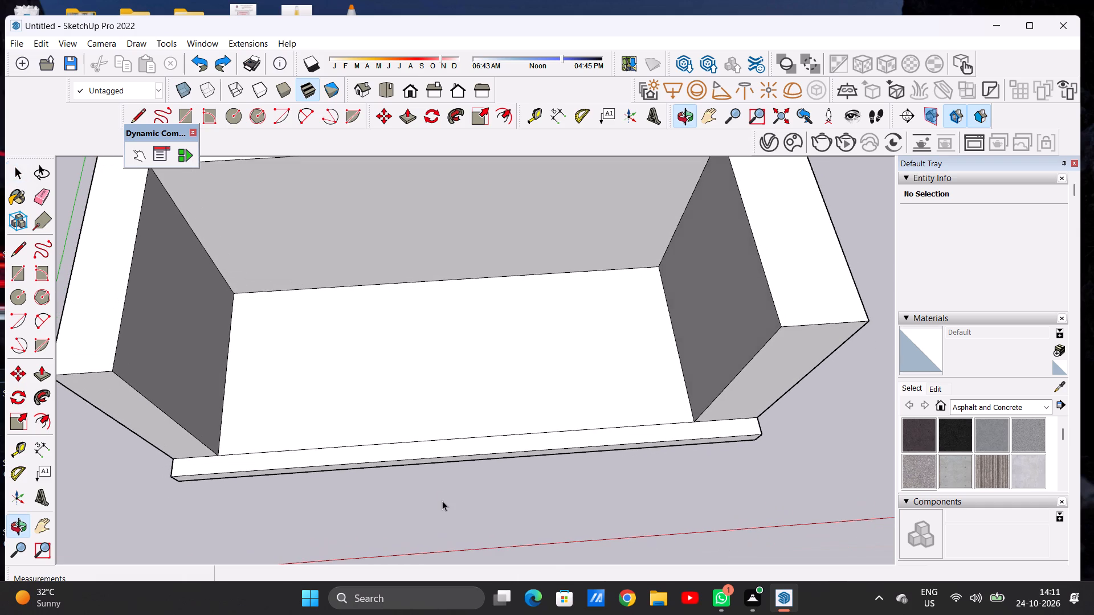
key("l")
middle_click_drag(475, 461, 475, 484)
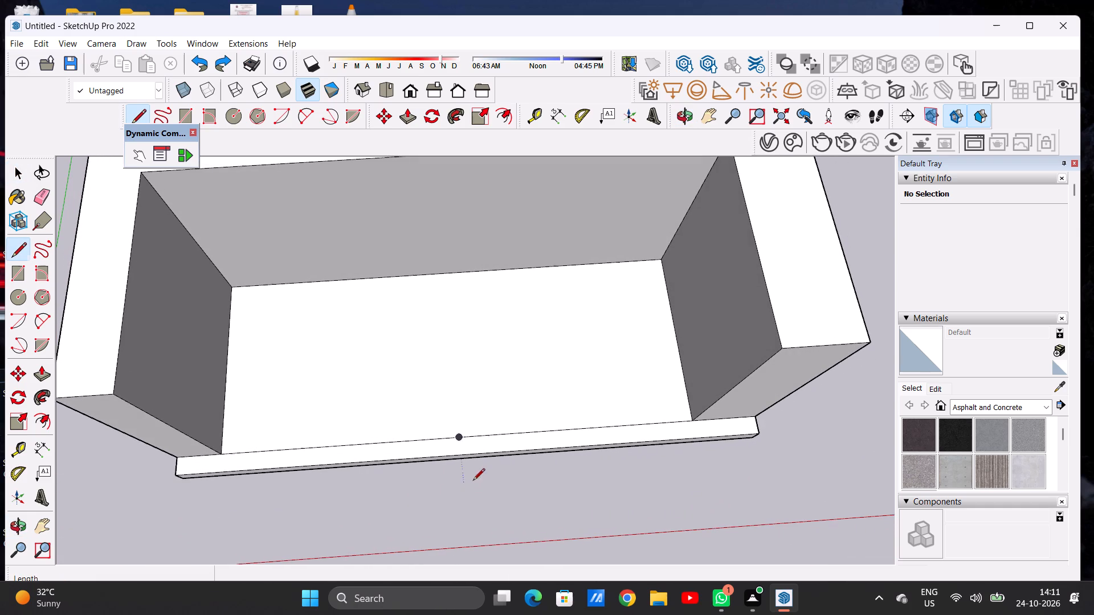
left_click(417, 440)
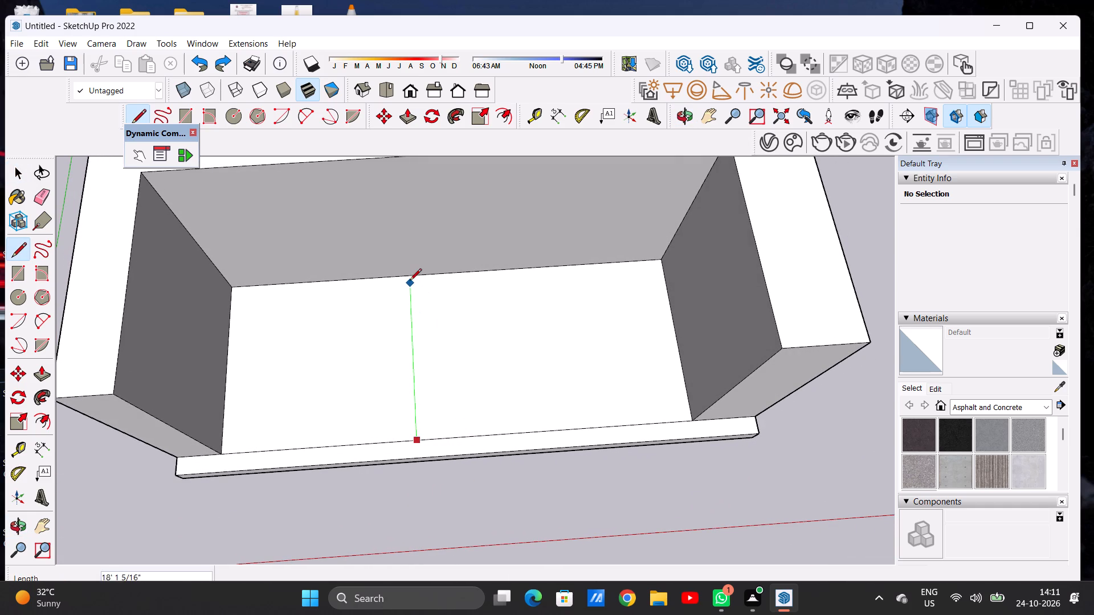
left_click(409, 273)
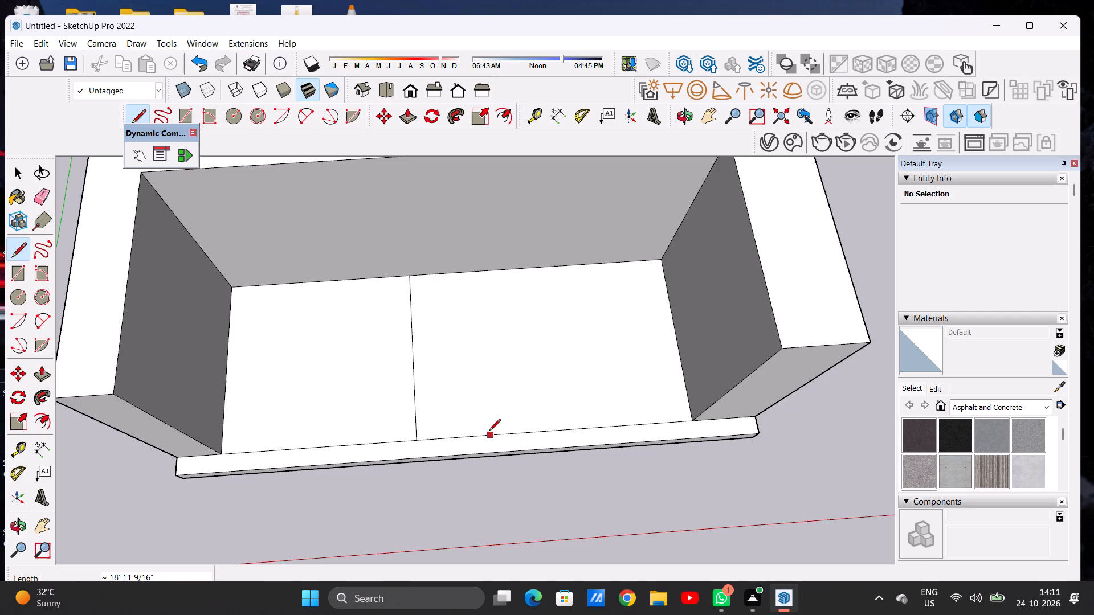
left_click(481, 435)
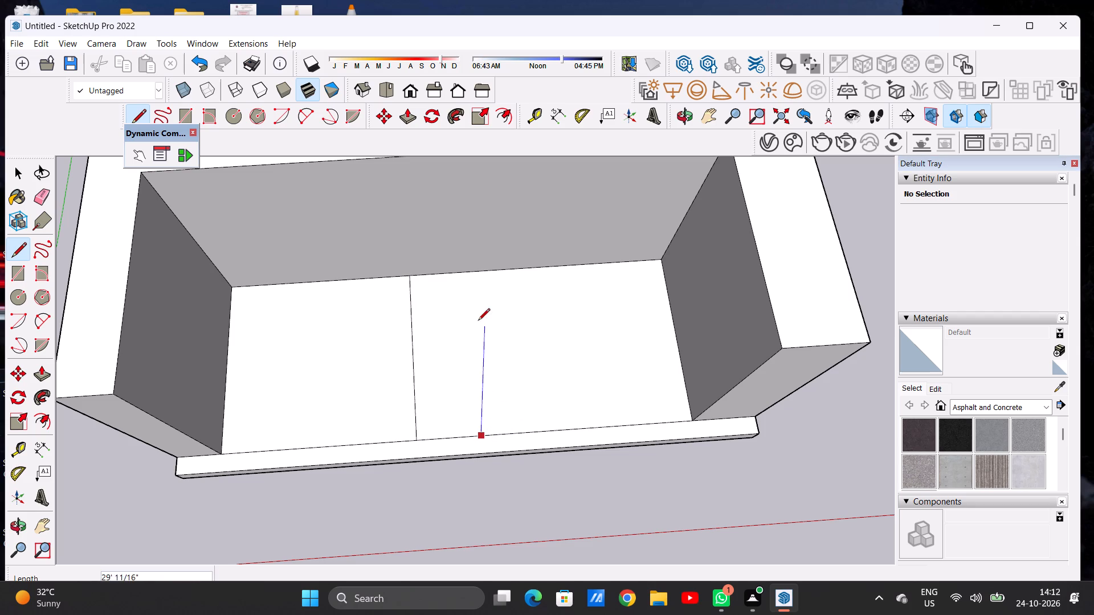
left_click(471, 272)
key("space")
Push/Pull the middle floor strip up about 20' 11" to the top of the side walls, forming a partition wall.
scroll(427, 388, "down", 8)
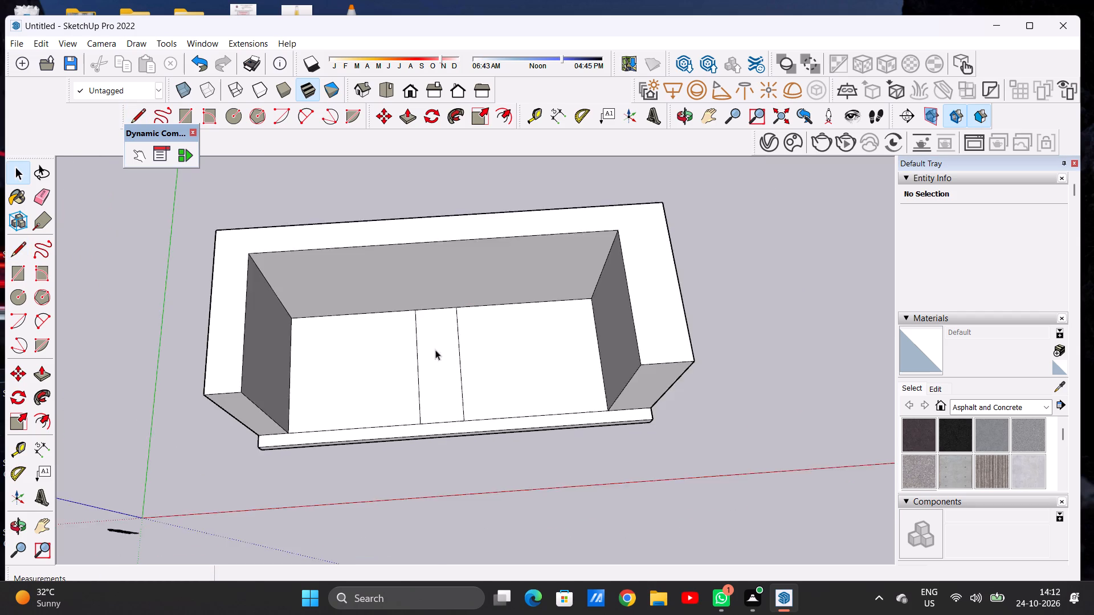
scroll(435, 350, "down", 5)
middle_click_drag(421, 400, 417, 212)
scroll(445, 343, "up", 7)
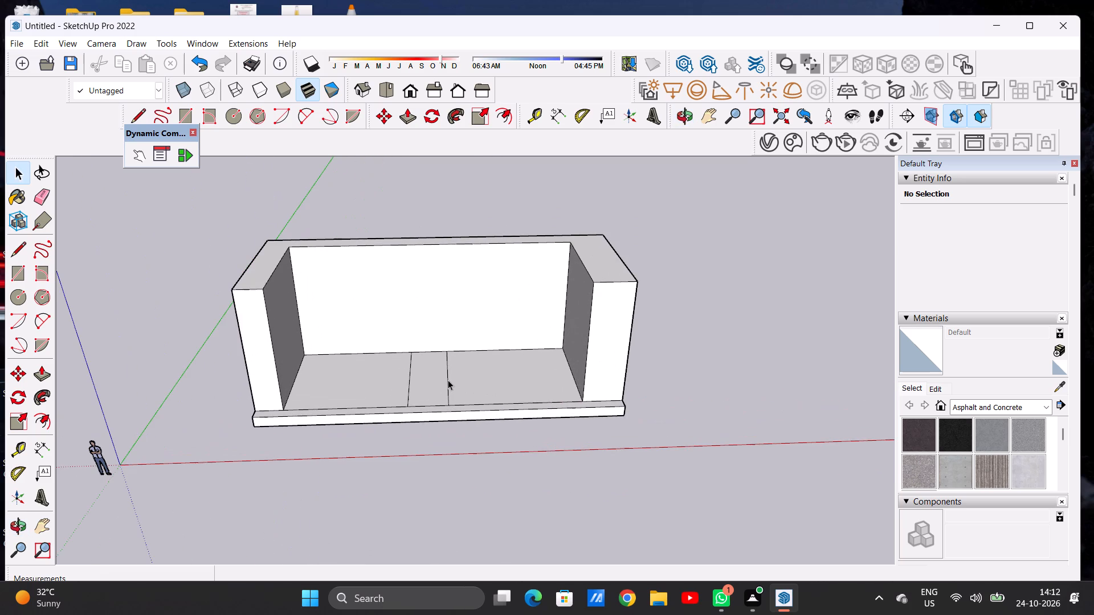
key("p")
scroll(455, 387, "up", 3)
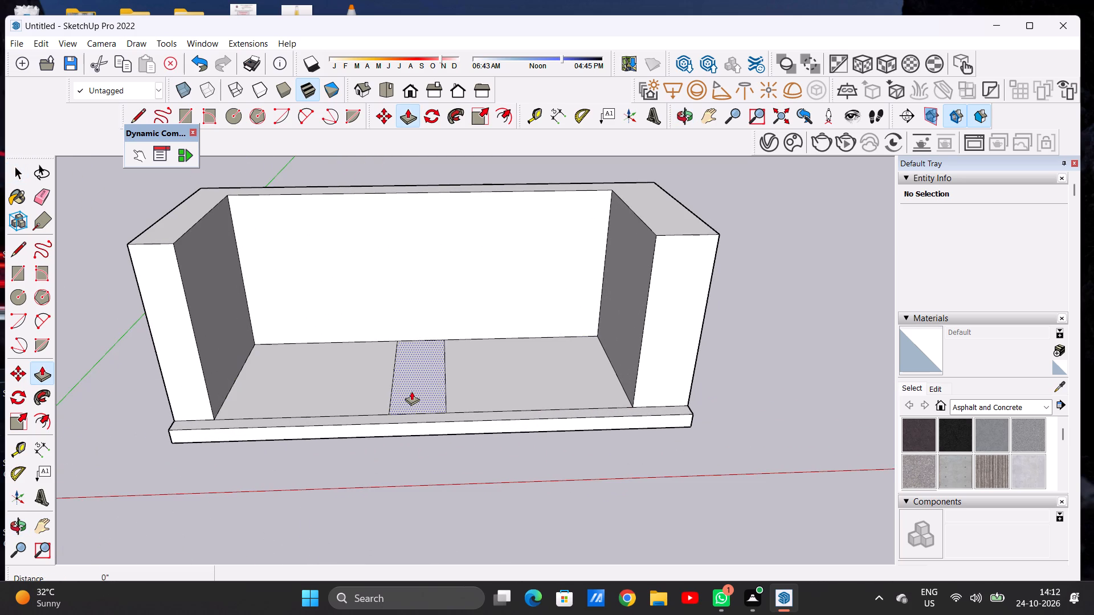
left_click(411, 391)
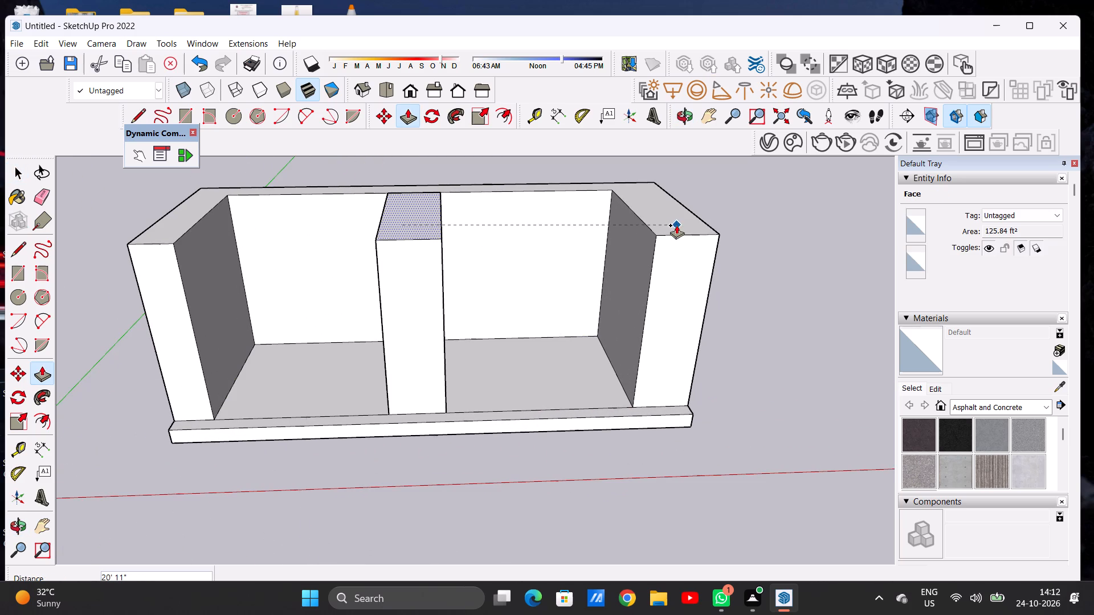
left_click(654, 237)
key("space")
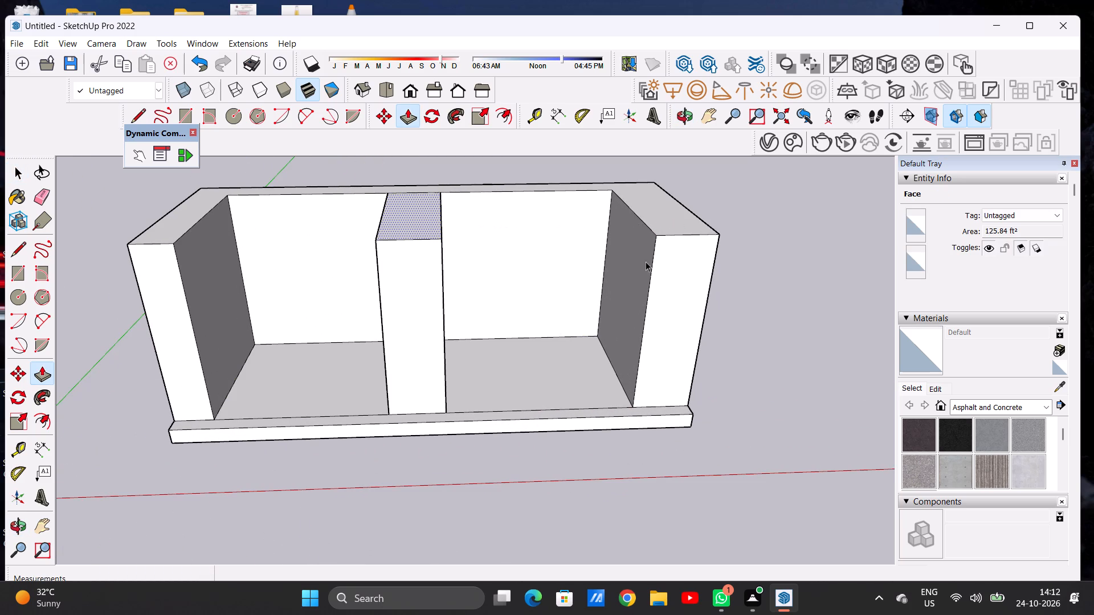
key("space")
Examine the partition wall and the two bays from the front and at an angle.
scroll(568, 307, "down", 8)
middle_click_drag(545, 327, 517, 253)
scroll(508, 293, "up", 1)
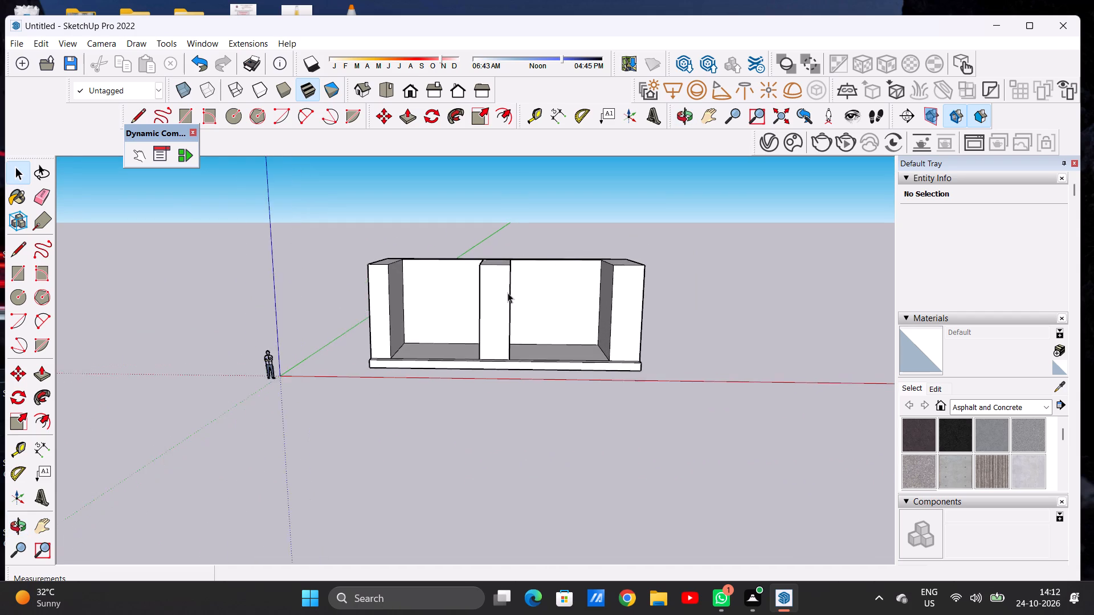
scroll(508, 293, "up", 1)
scroll(435, 359, "down", 1)
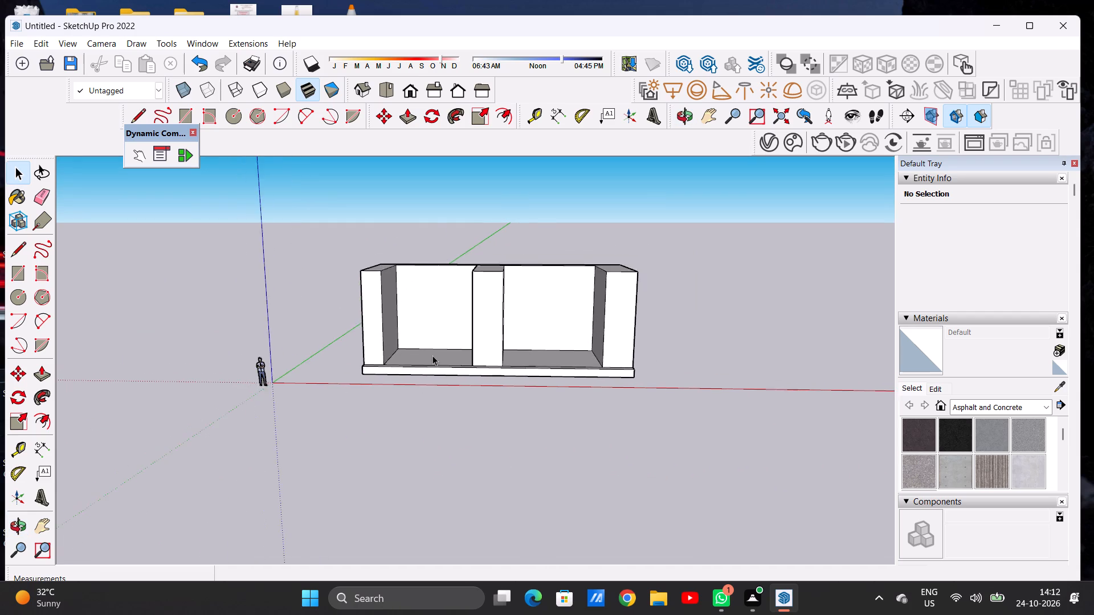
scroll(432, 355, "down", 2)
middle_click_drag(521, 322, 443, 316)
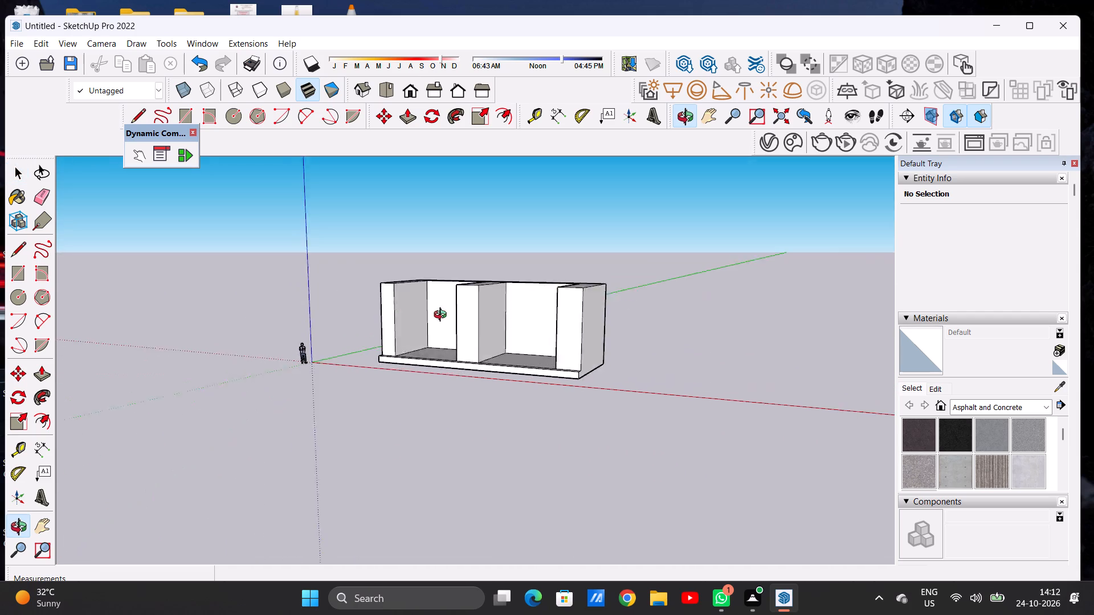
middle_click_drag(443, 316, 512, 307)
scroll(525, 312, "up", 1)
scroll(525, 312, "down", 1)
scroll(525, 312, "up", 4)
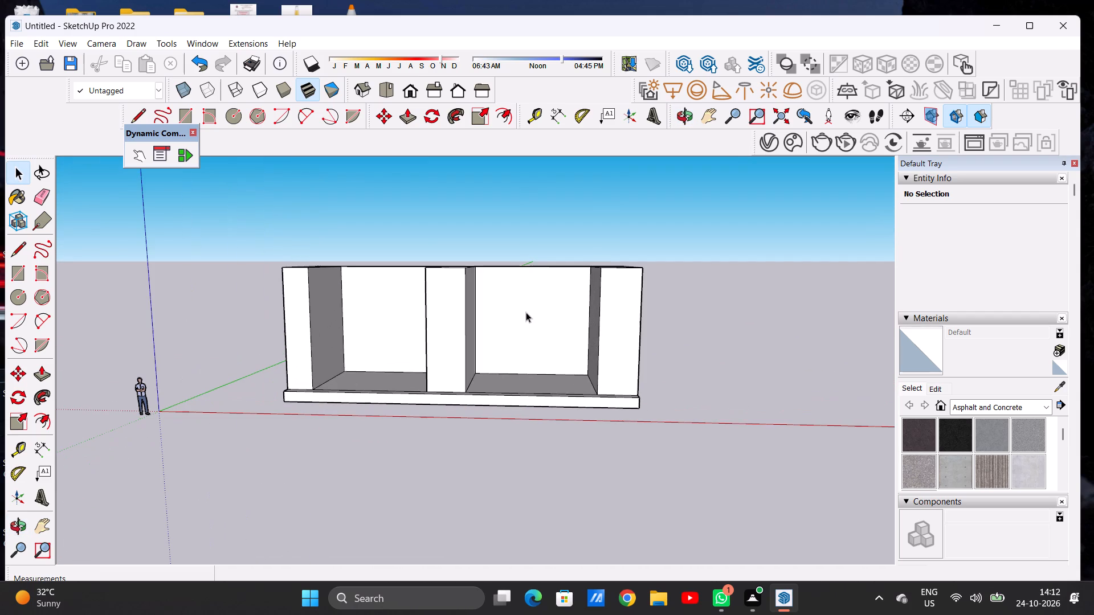
scroll(487, 332, "down", 4)
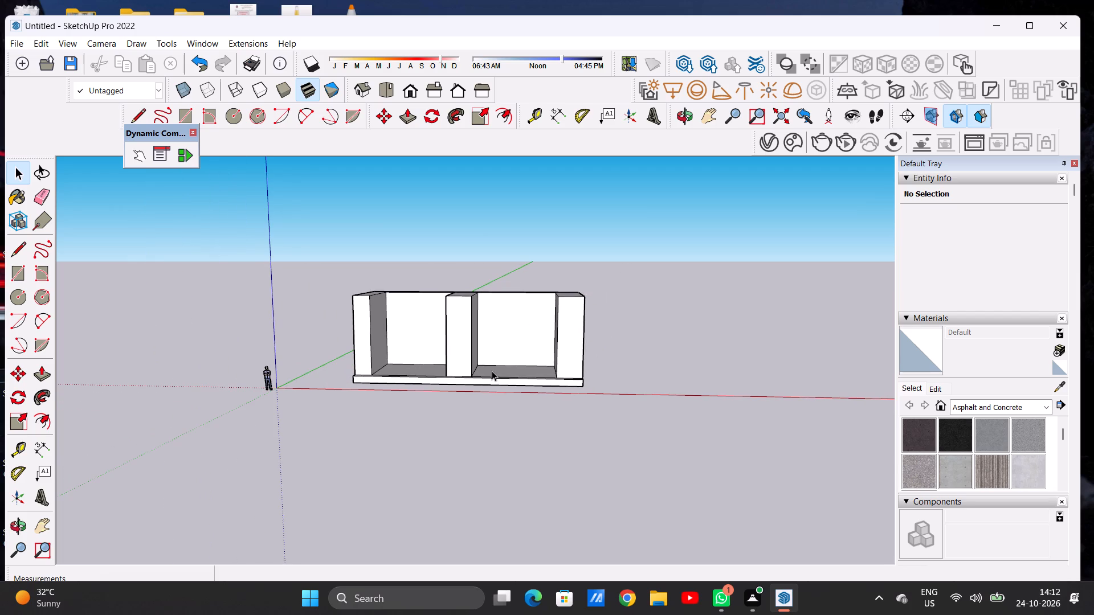
middle_click_drag(485, 345, 484, 304)
scroll(457, 309, "up", 2)
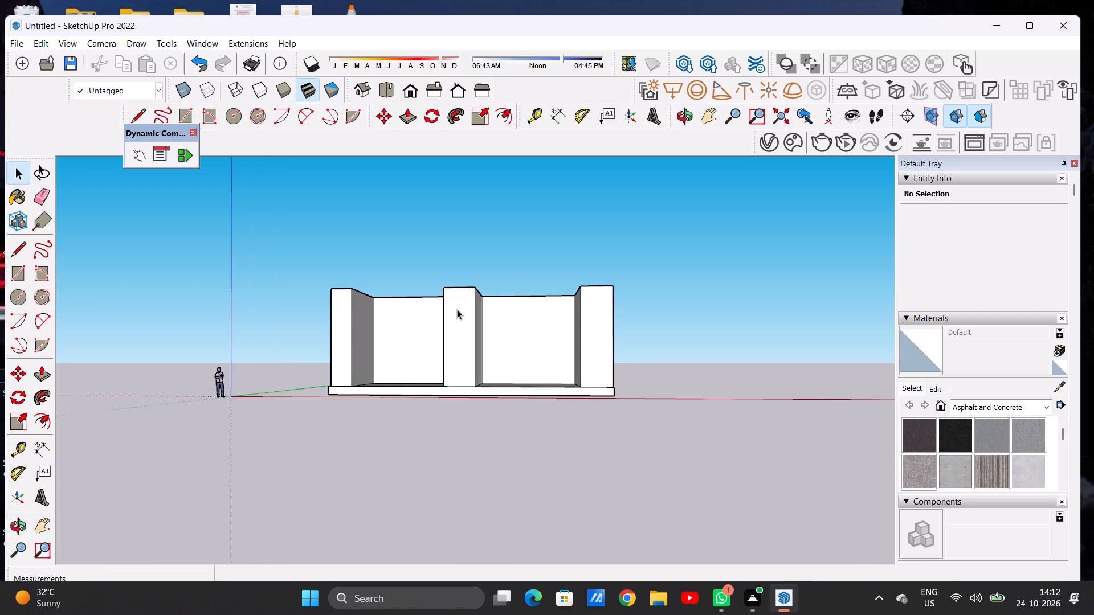
scroll(457, 309, "up", 3)
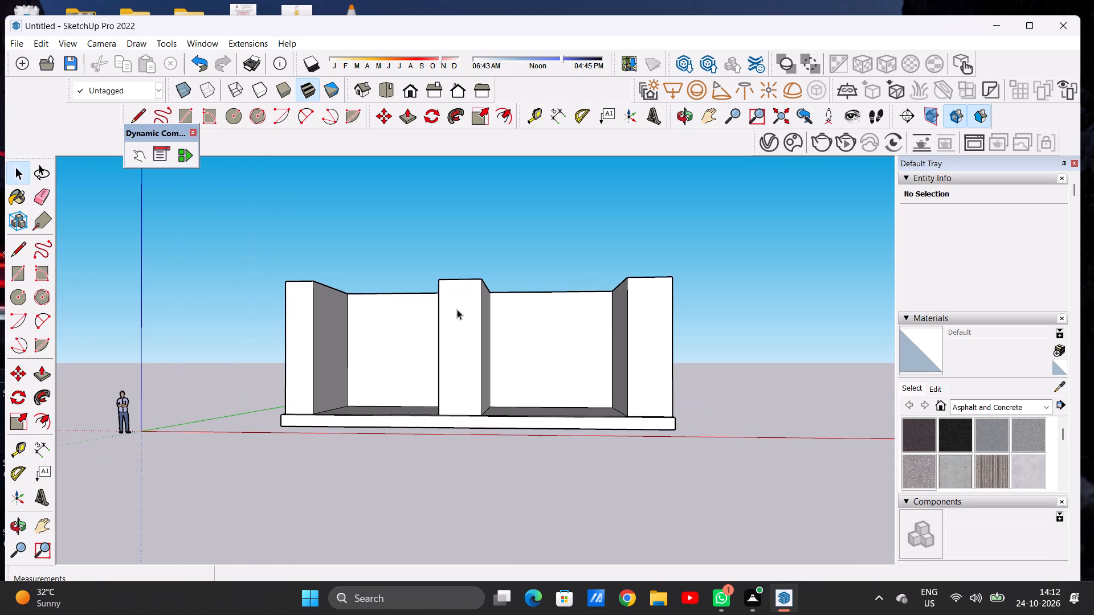
Push/Pull the partition wall's right side face inward by about 1' 6 7/16" to make the partition thinner.
middle_click_drag(493, 317, 373, 449)
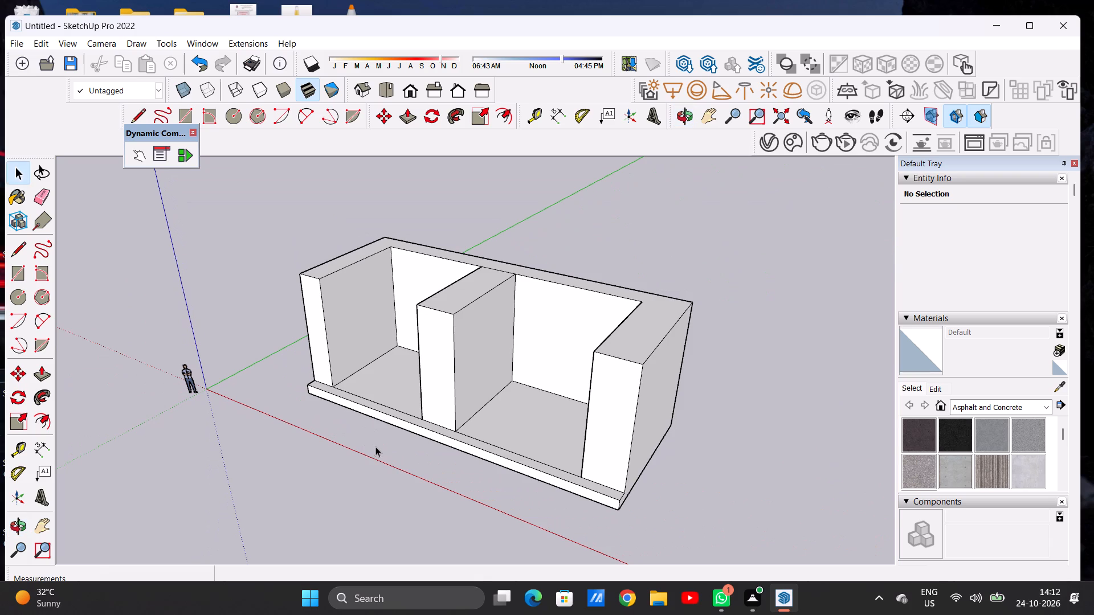
key("p")
scroll(477, 328, "up", 7)
left_click(438, 351)
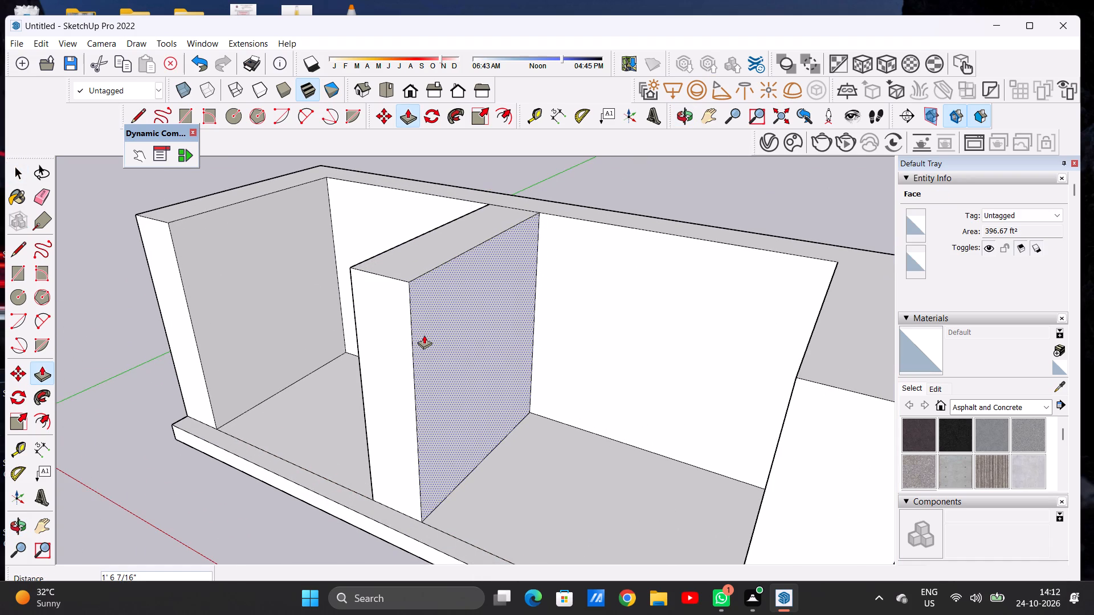
left_click(424, 335)
key("space")
Examine the thinned partition and the two bays in the front view and from above.
scroll(424, 346, "down", 12)
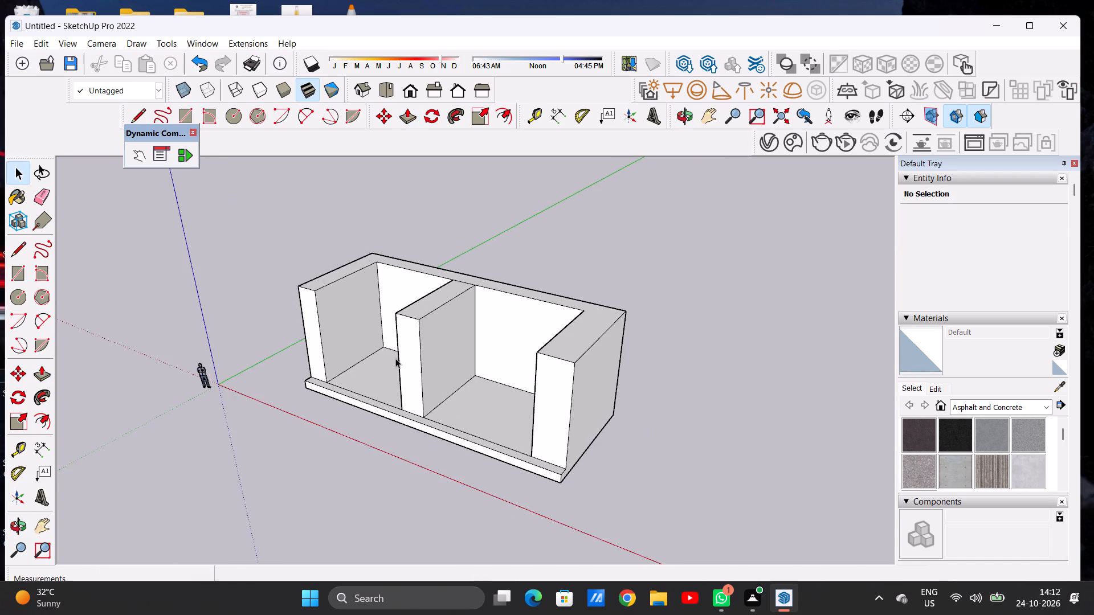
middle_click_drag(373, 381, 513, 292)
scroll(439, 315, "up", 1)
scroll(439, 315, "down", 1)
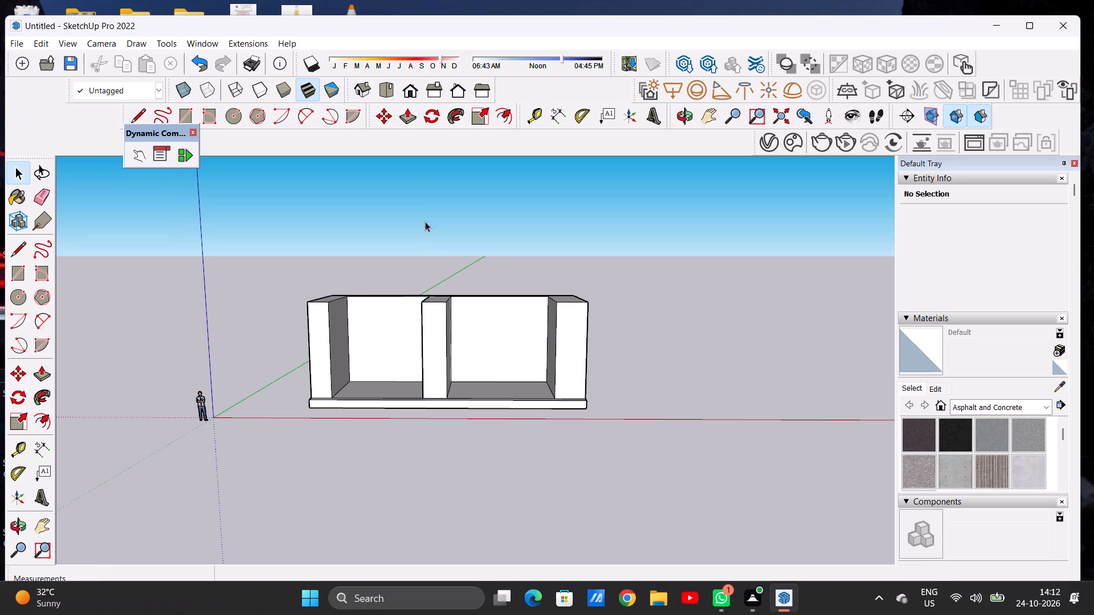
left_click(412, 96)
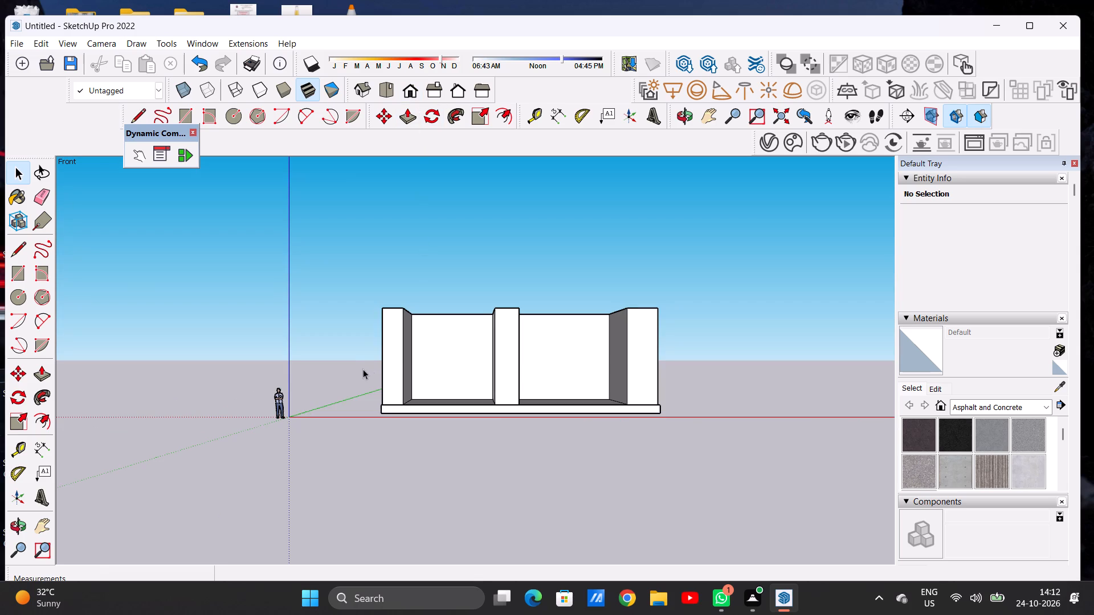
scroll(363, 369, "down", 1)
scroll(522, 320, "up", 4)
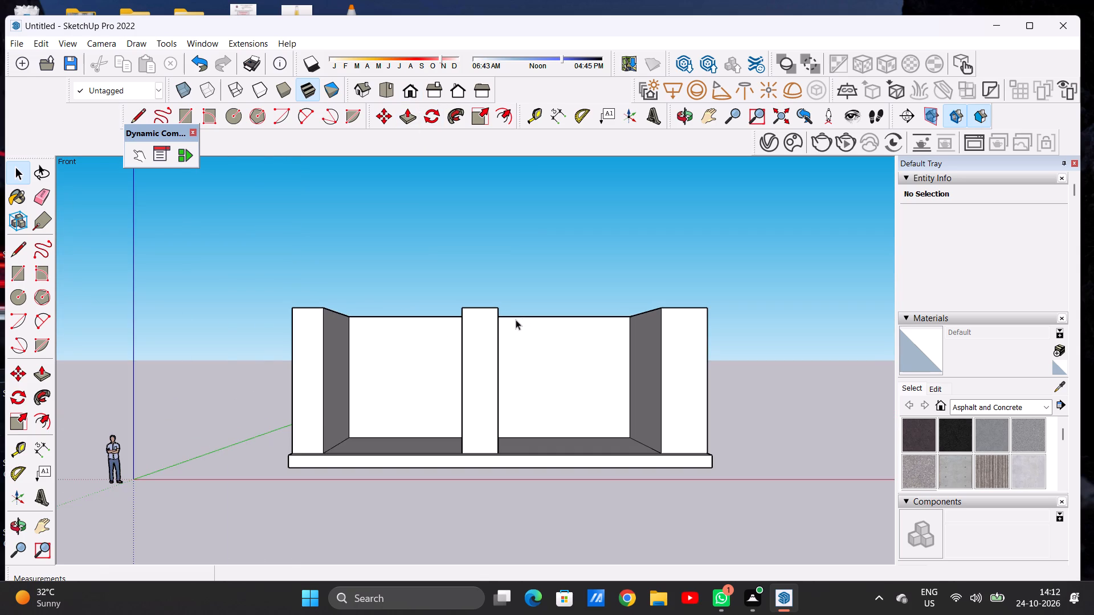
middle_click_drag(509, 318, 504, 462)
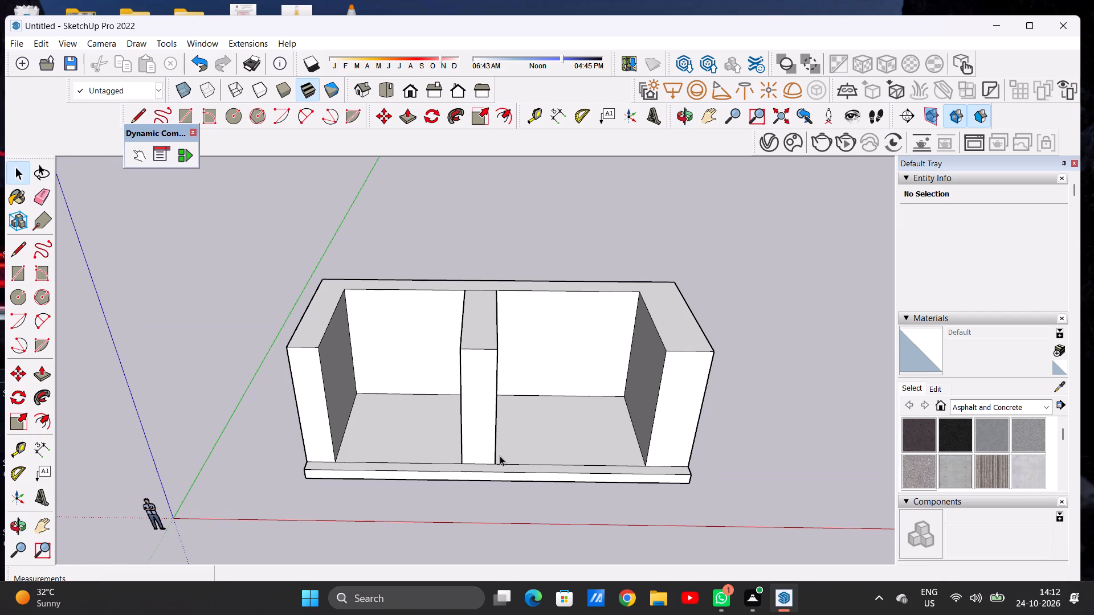
Draw two closely spaced parallel lines about 19' 10 15/16" long across the left bay's floor, between its side walls near the front.
middle_click_drag(398, 385, 427, 446)
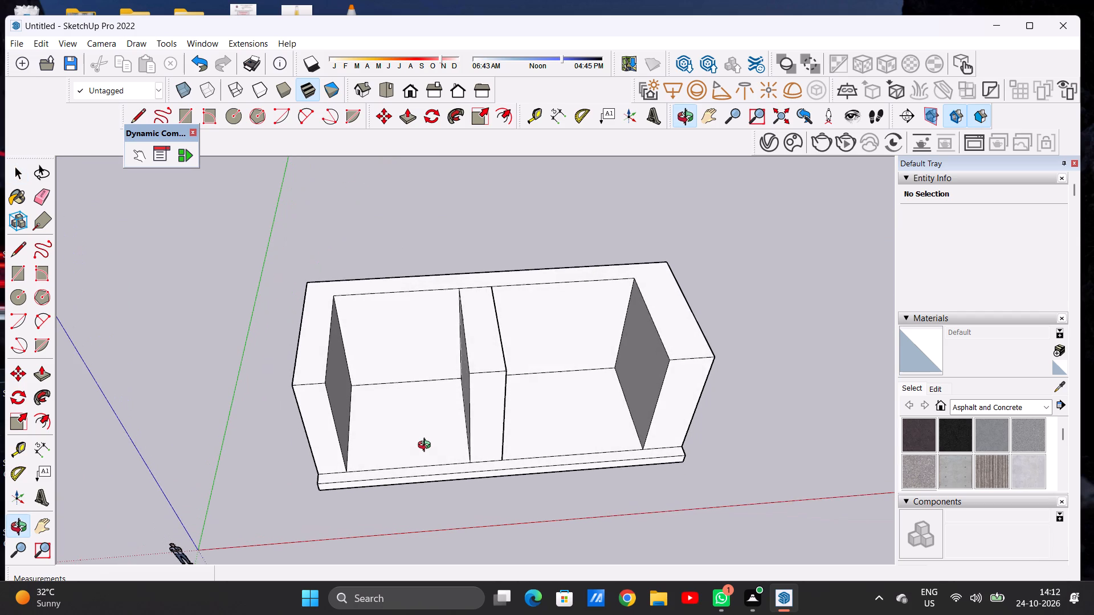
middle_click_drag(427, 446, 419, 453)
scroll(416, 424, "up", 4)
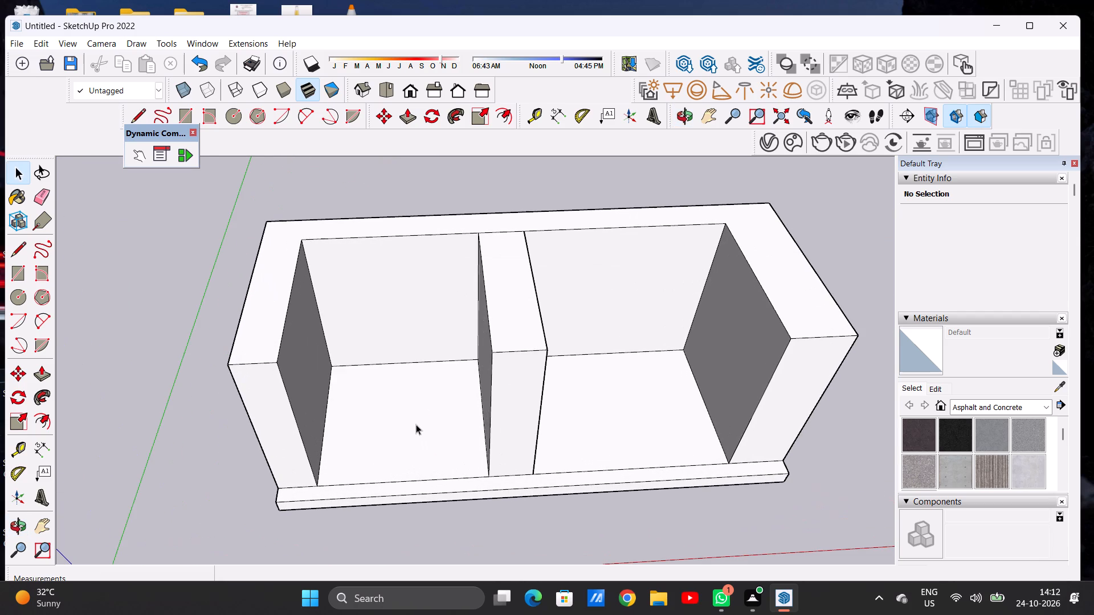
key("l")
scroll(410, 427, "up", 5)
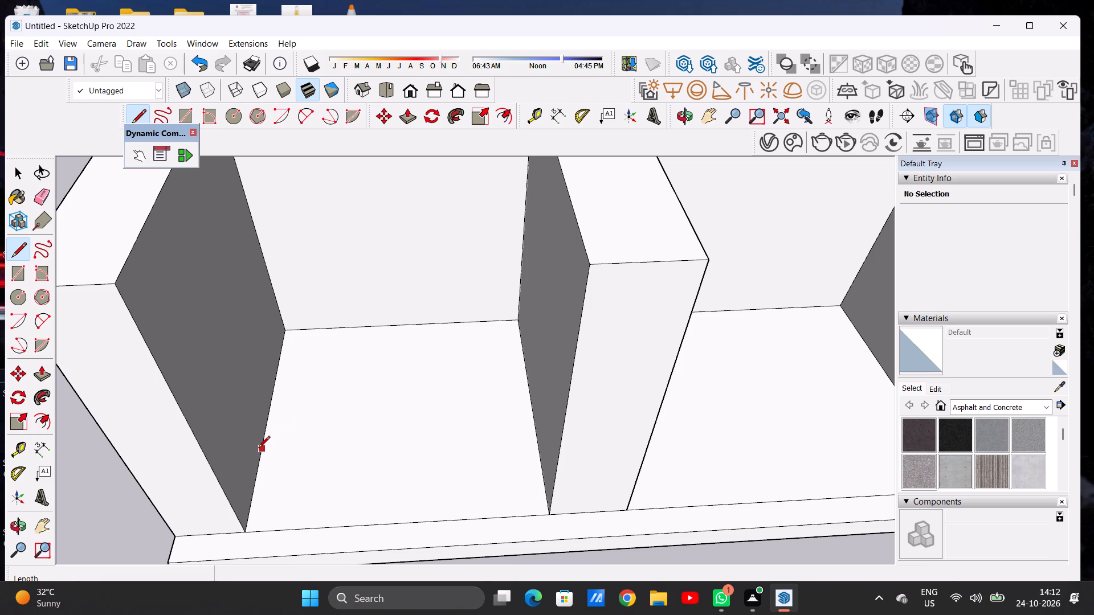
left_click(260, 455)
left_click(538, 440)
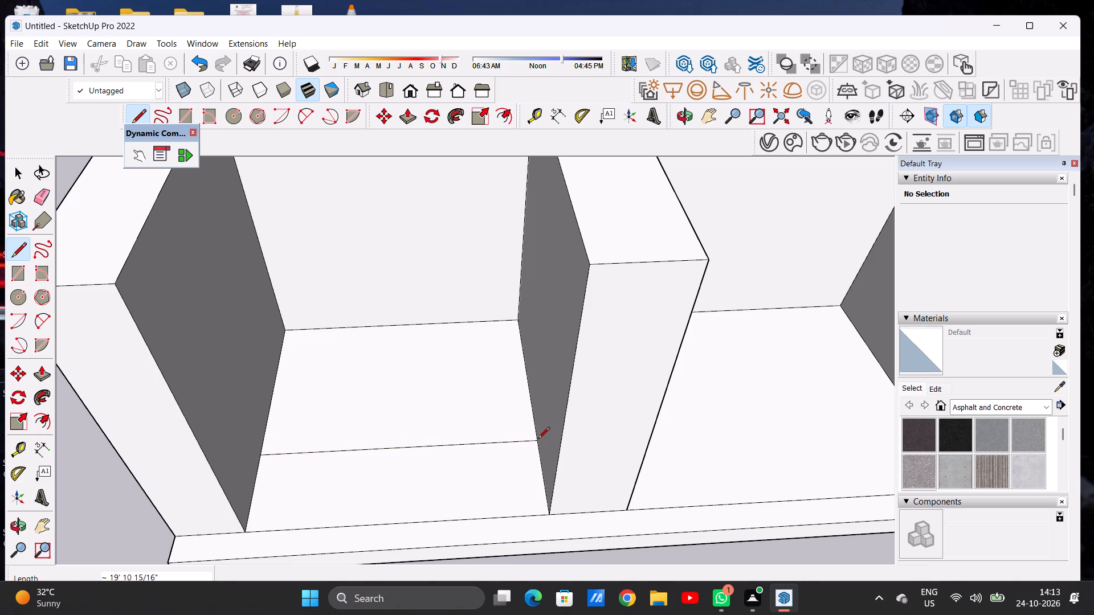
scroll(510, 415, "down", 5)
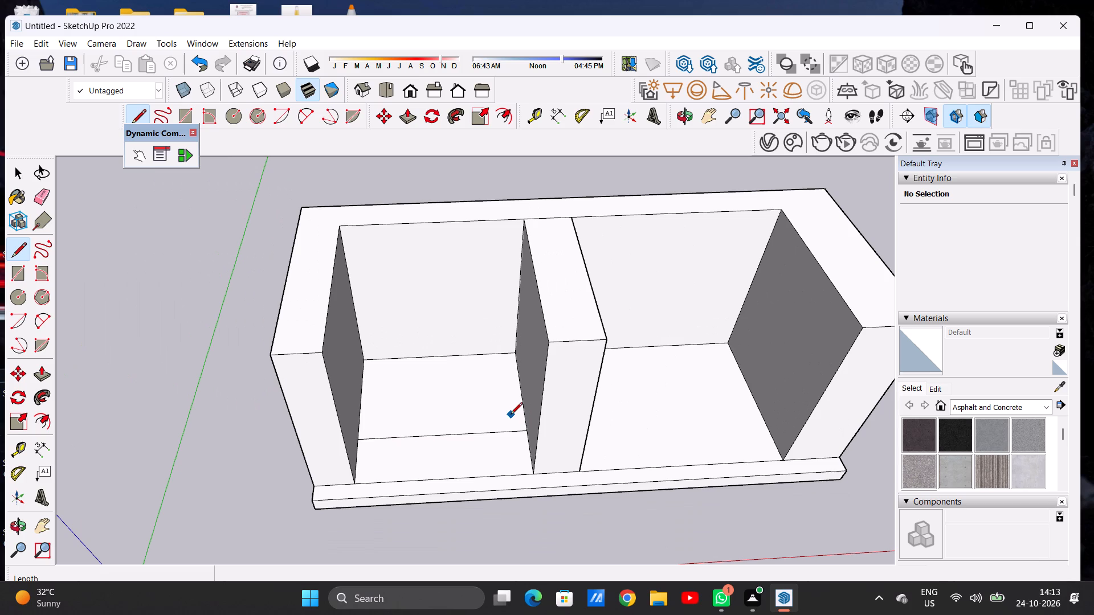
scroll(517, 444, "up", 7)
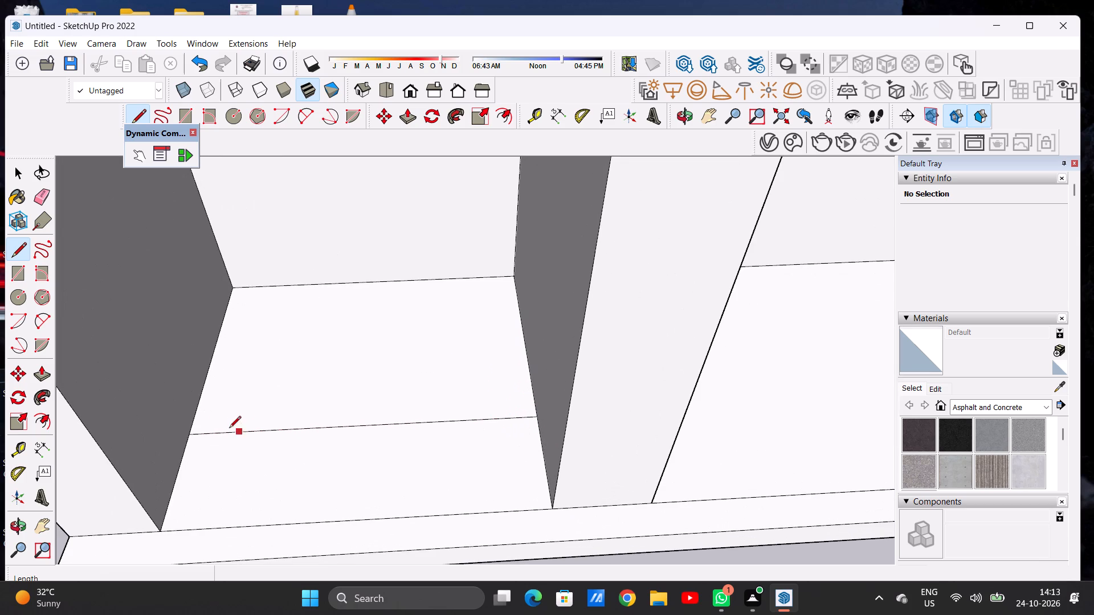
left_click(181, 451)
left_click(542, 437)
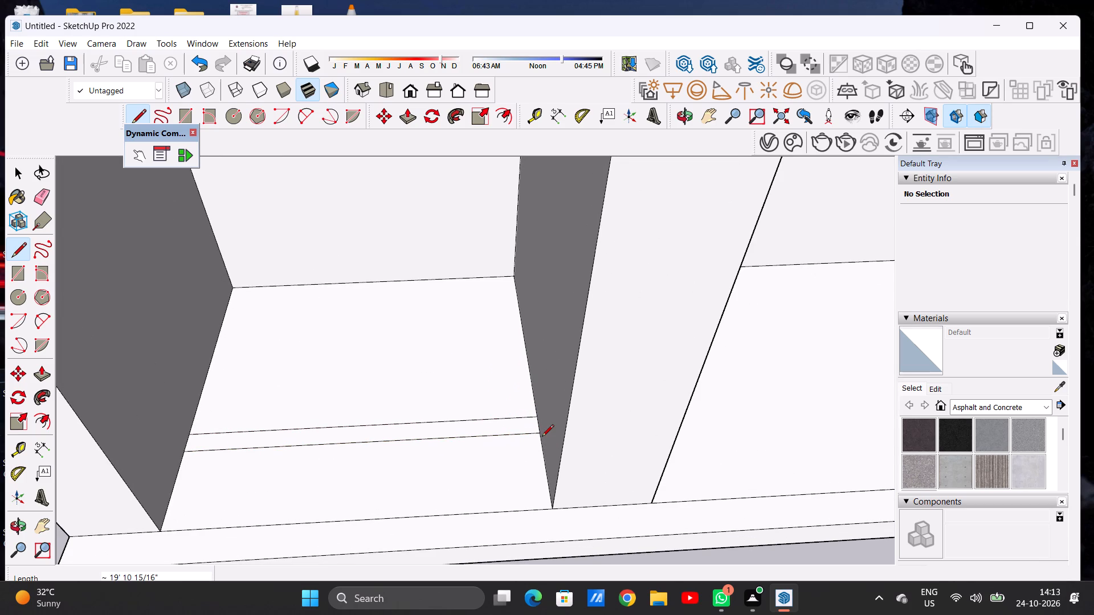
key("space")
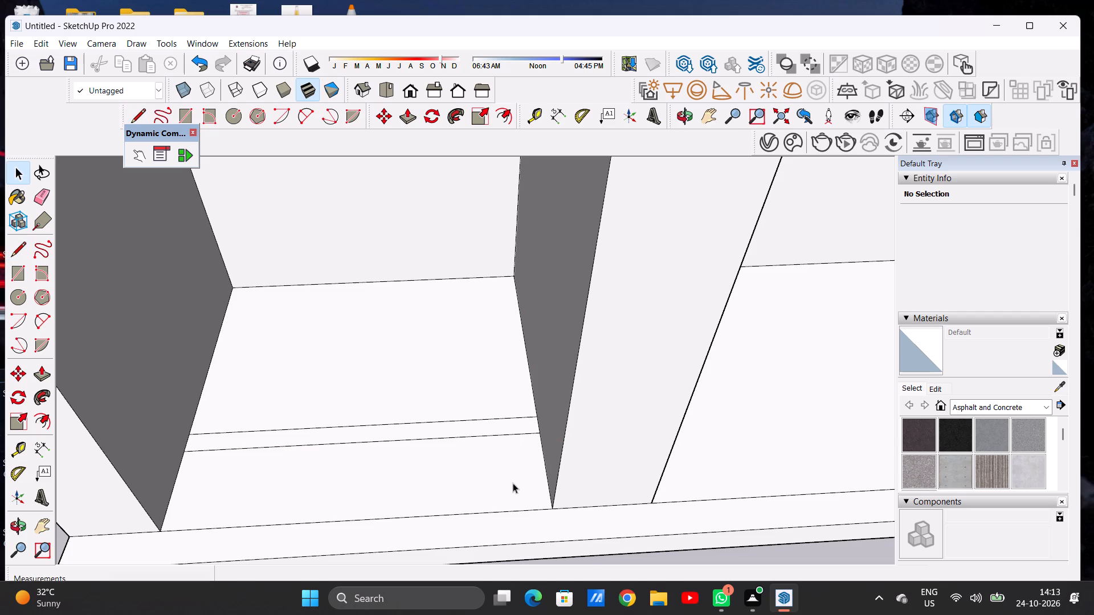
Push/Pull the thin strip on the left bay's floor up 20' 11" to the top of the walls, forming a front wall.
scroll(442, 467, "down", 9)
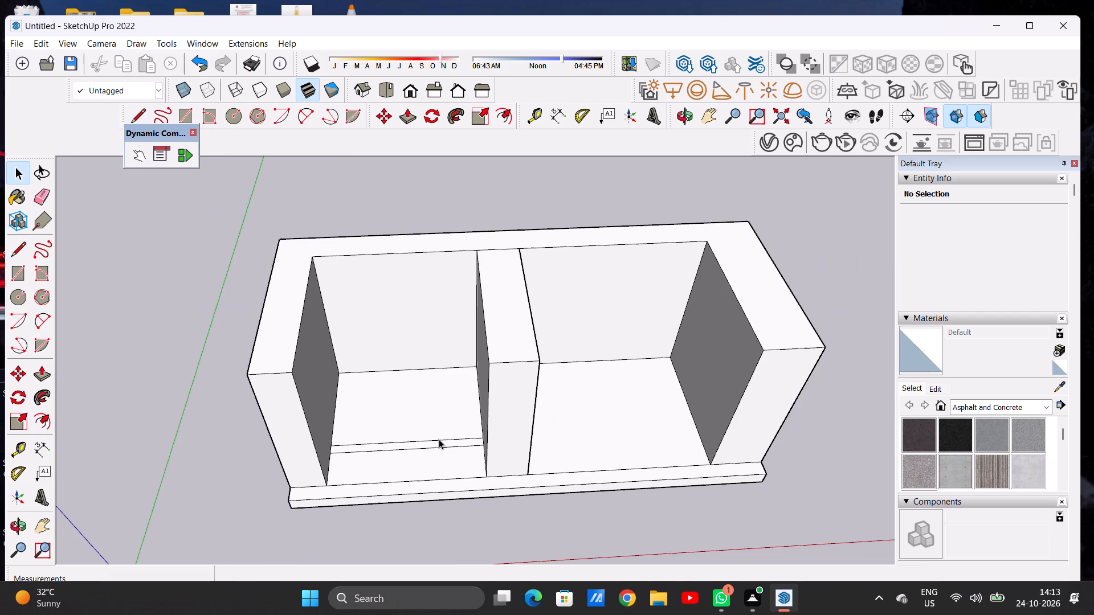
scroll(466, 440, "up", 2)
key("p")
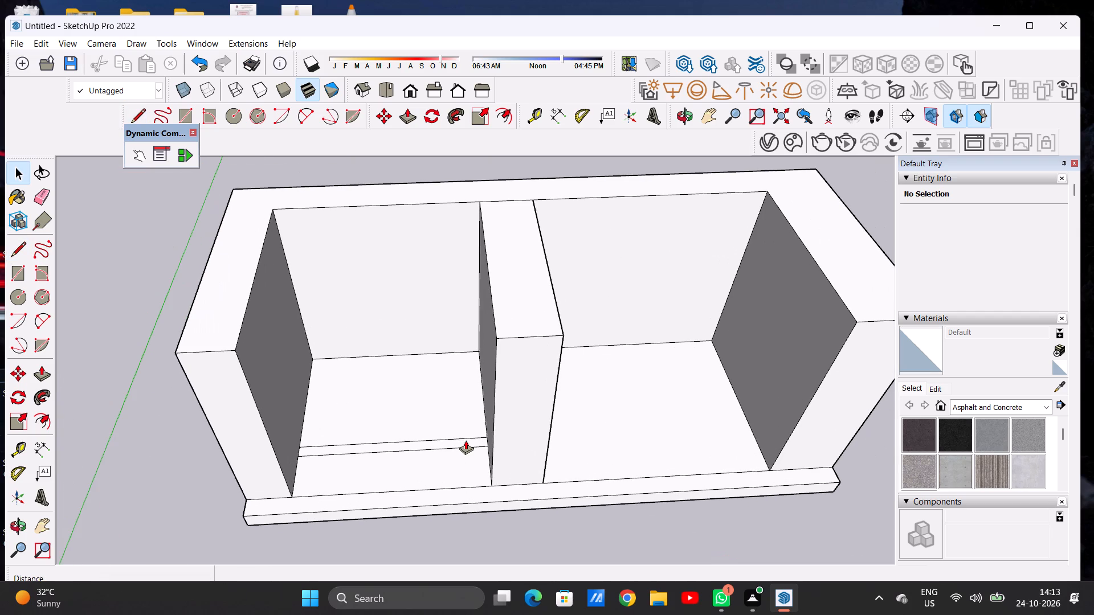
scroll(466, 440, "up", 7)
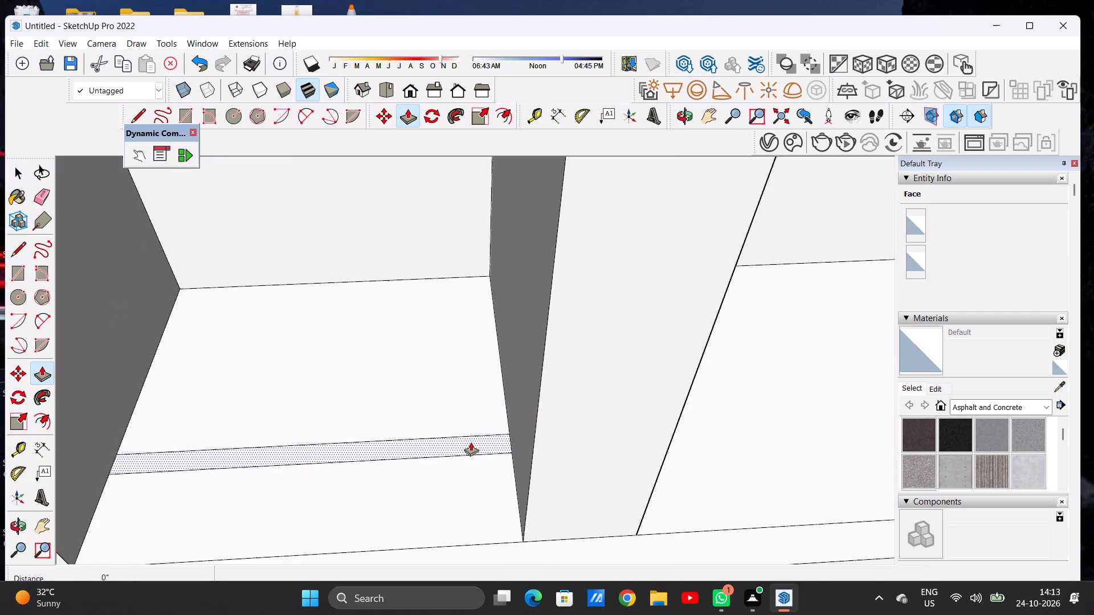
left_click(471, 442)
scroll(487, 362, "down", 11)
scroll(487, 362, "up", 2)
scroll(487, 362, "down", 4)
scroll(494, 281, "up", 3)
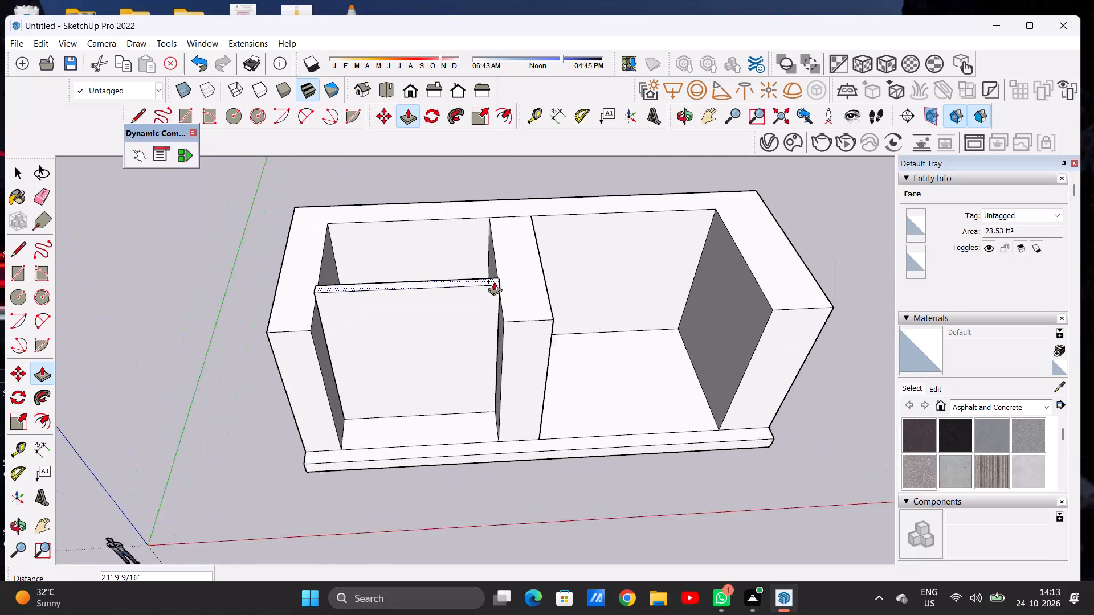
scroll(494, 281, "up", 7)
left_click(519, 383)
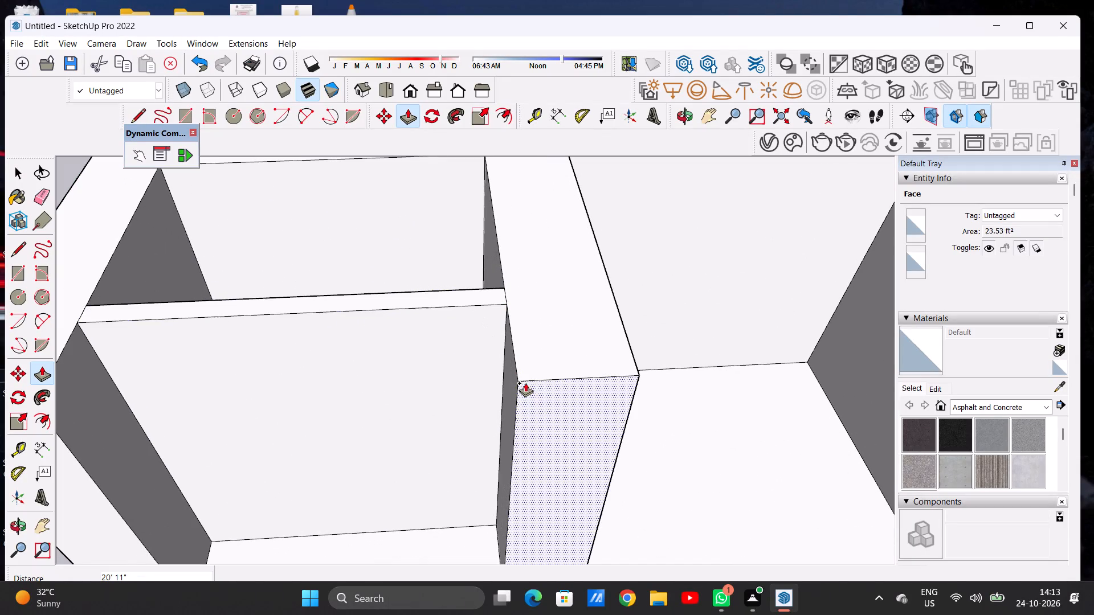
key("space")
Examine the left bay's new front wall and the open right bay from the front, near and far.
scroll(461, 361, "down", 11)
middle_click_drag(431, 420, 424, 313)
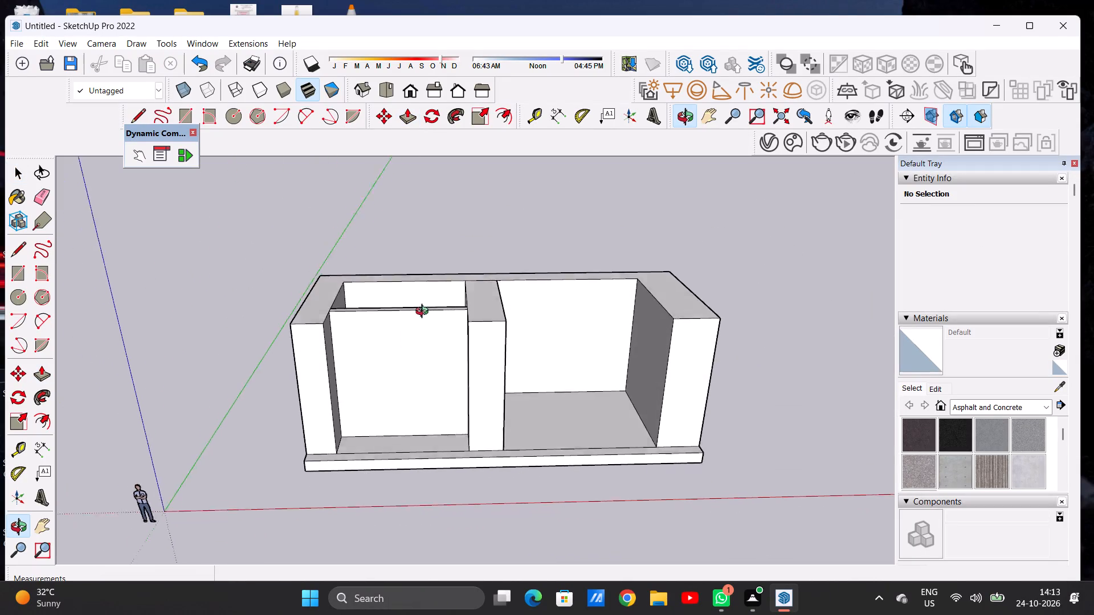
middle_click_drag(424, 313, 424, 307)
middle_click_drag(422, 305, 414, 276)
scroll(453, 377, "up", 3)
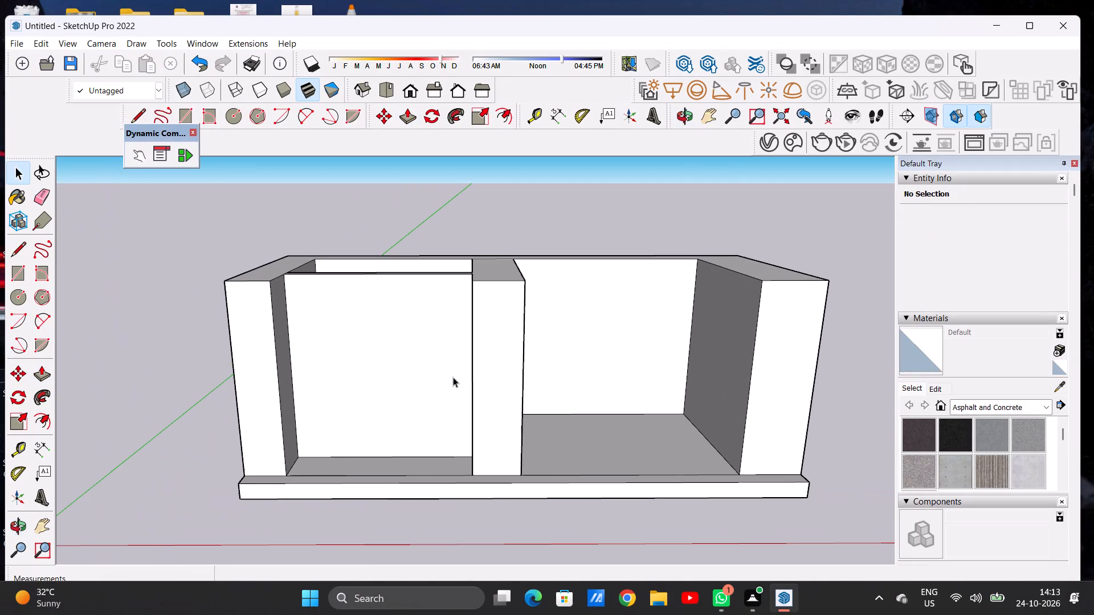
scroll(374, 419, "down", 2)
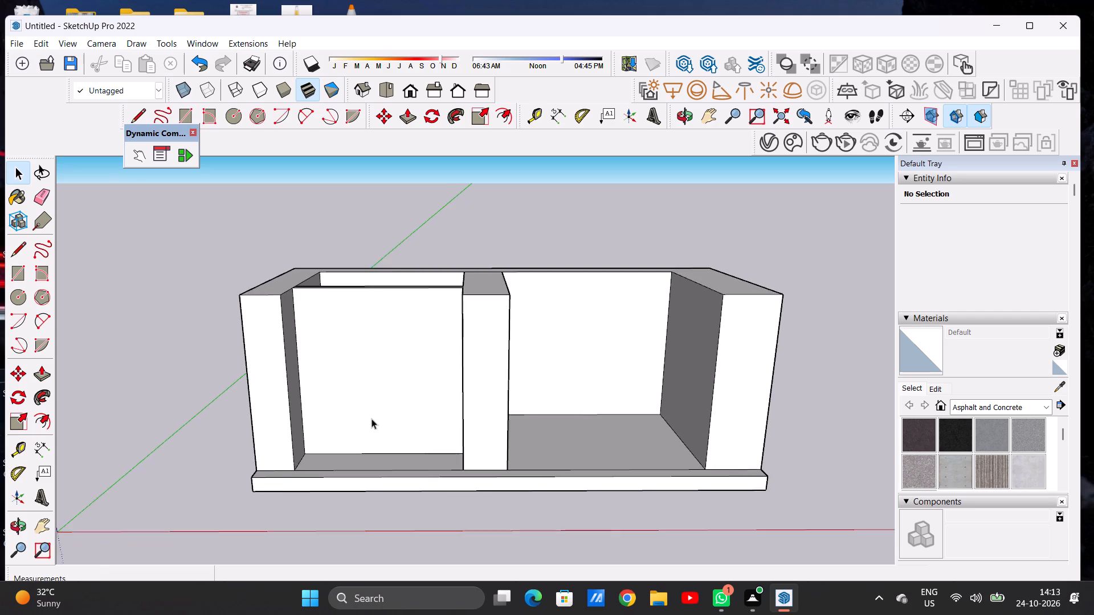
scroll(372, 419, "down", 3)
scroll(318, 391, "down", 4)
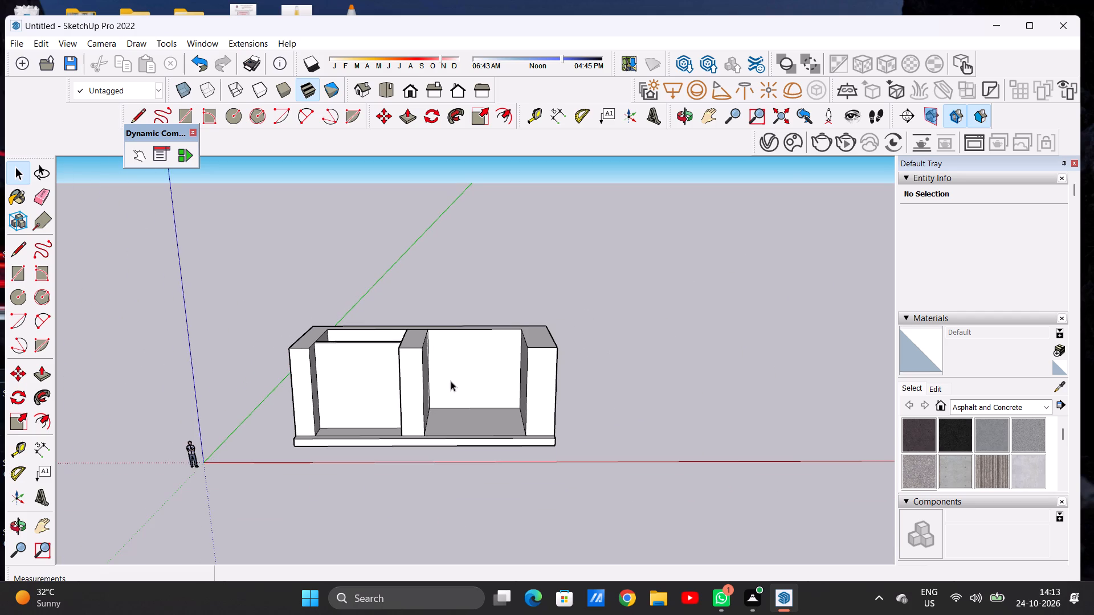
scroll(490, 387, "up", 3)
scroll(490, 387, "down", 2)
scroll(490, 387, "up", 3)
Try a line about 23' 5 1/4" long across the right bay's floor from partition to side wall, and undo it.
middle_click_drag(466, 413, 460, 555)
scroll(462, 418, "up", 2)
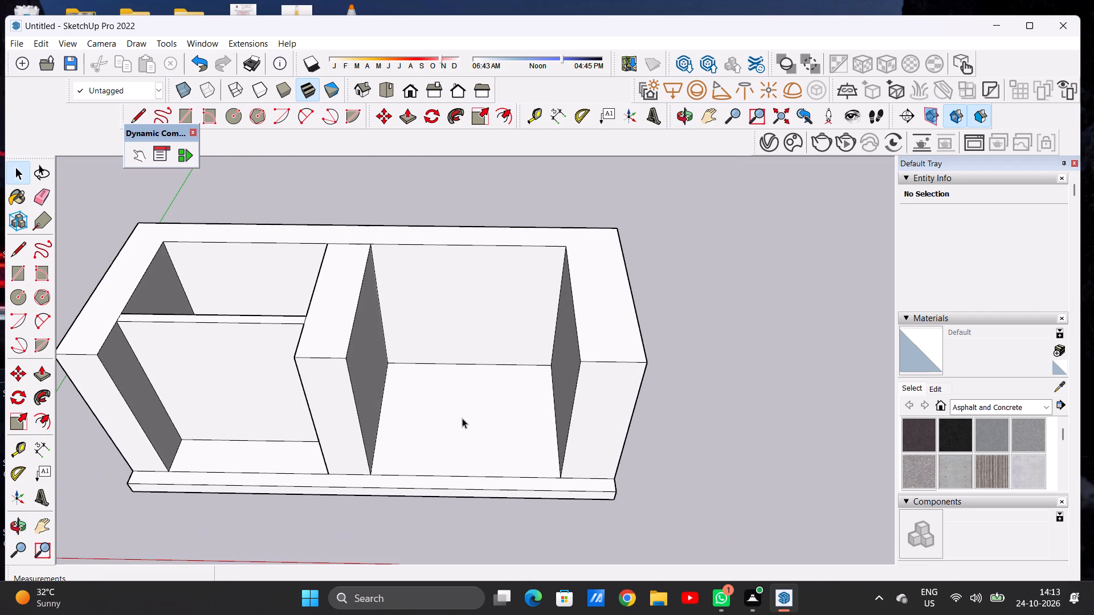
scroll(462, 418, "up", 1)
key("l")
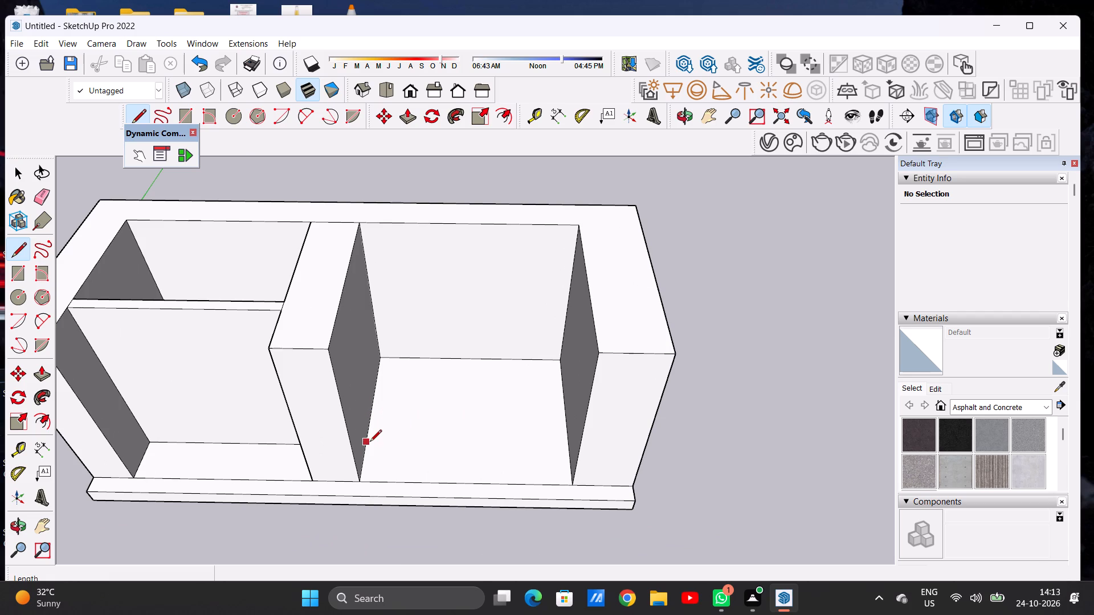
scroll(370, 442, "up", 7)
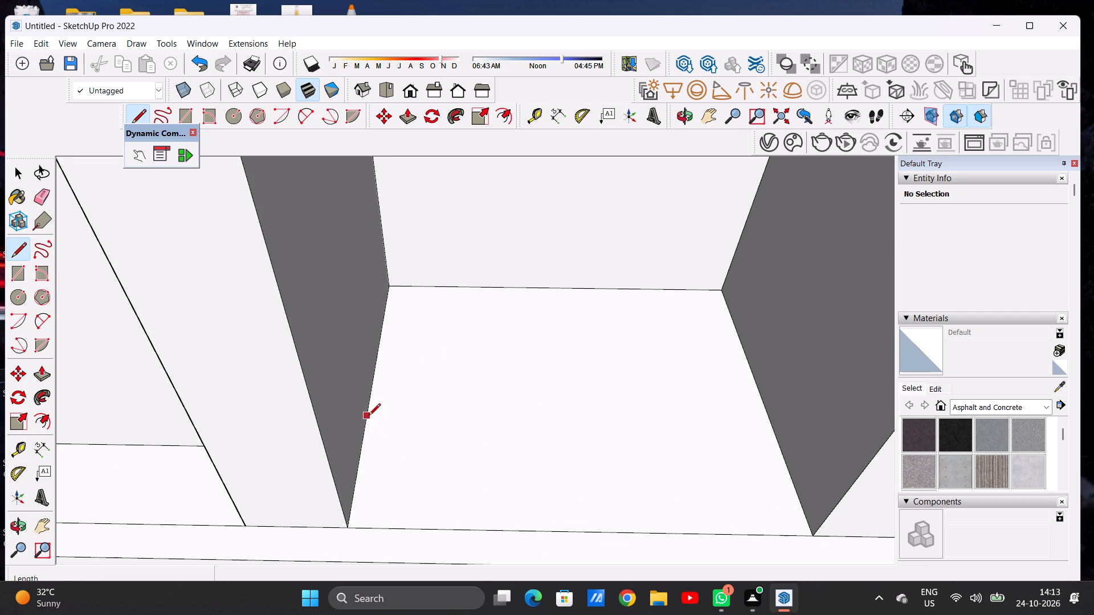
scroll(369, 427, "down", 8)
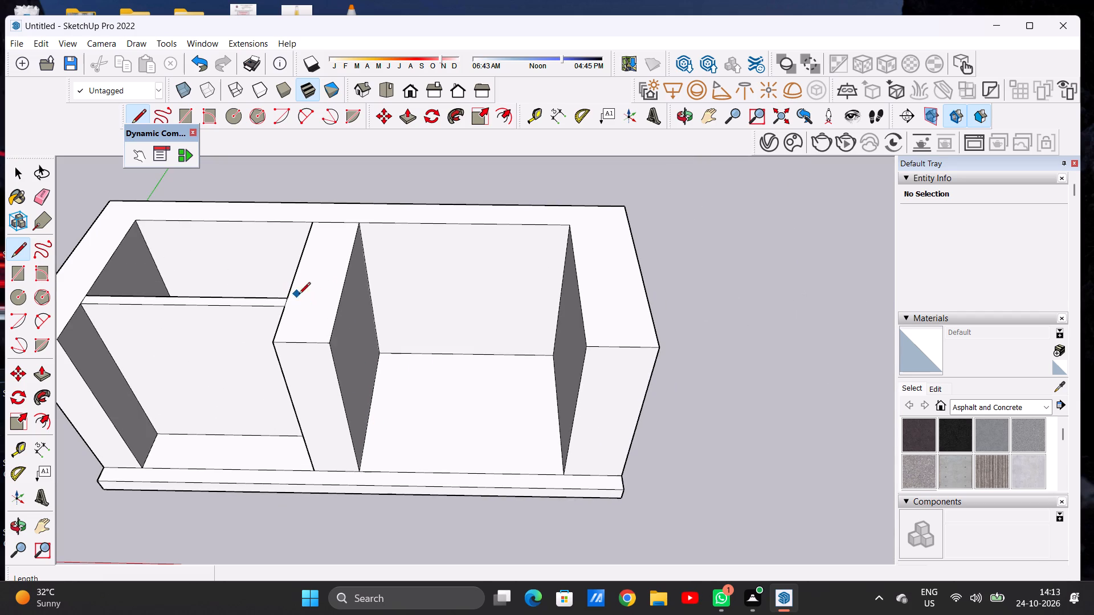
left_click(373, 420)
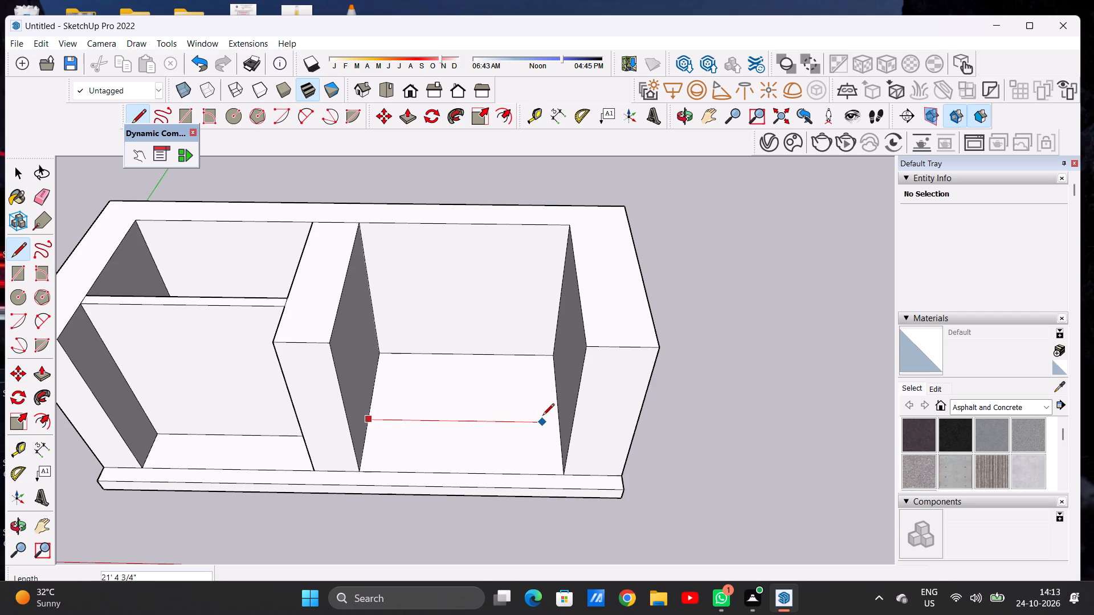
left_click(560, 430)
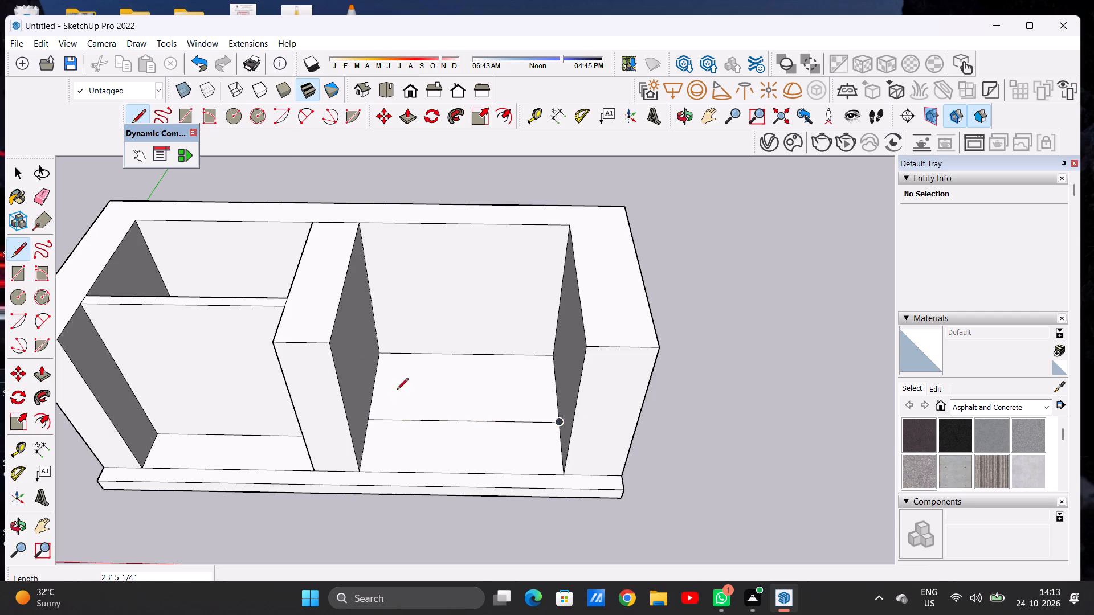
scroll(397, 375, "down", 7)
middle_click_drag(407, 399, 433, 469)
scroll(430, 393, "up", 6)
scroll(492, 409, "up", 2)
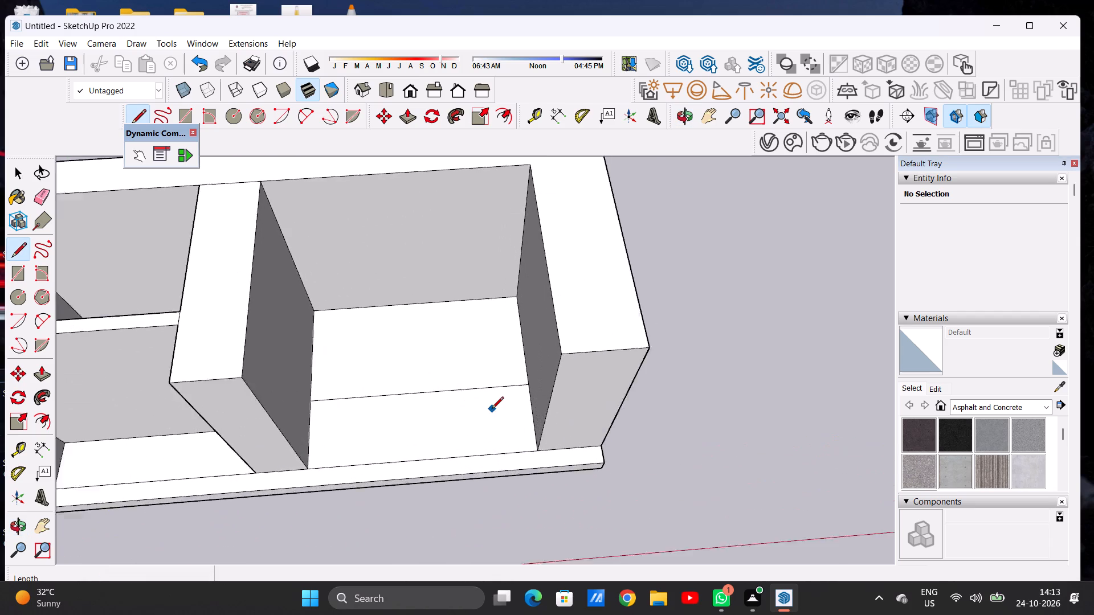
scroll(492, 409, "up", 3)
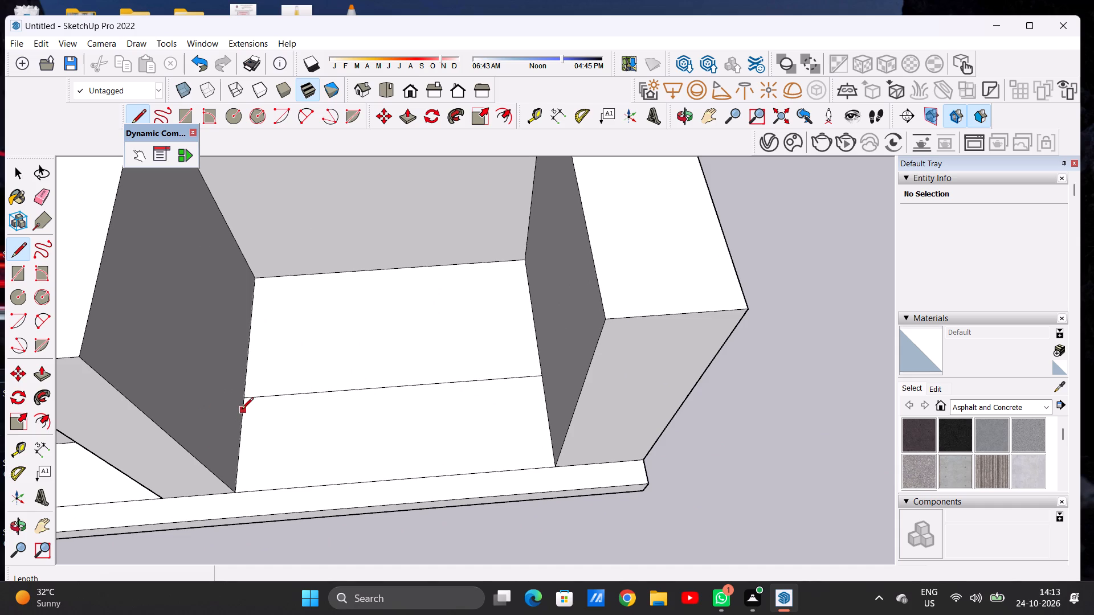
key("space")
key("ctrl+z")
Draw a line about 23' 5 1/4" long across the right bay's floor, from the partition to the right side wall, near the front.
scroll(282, 388, "down", 7)
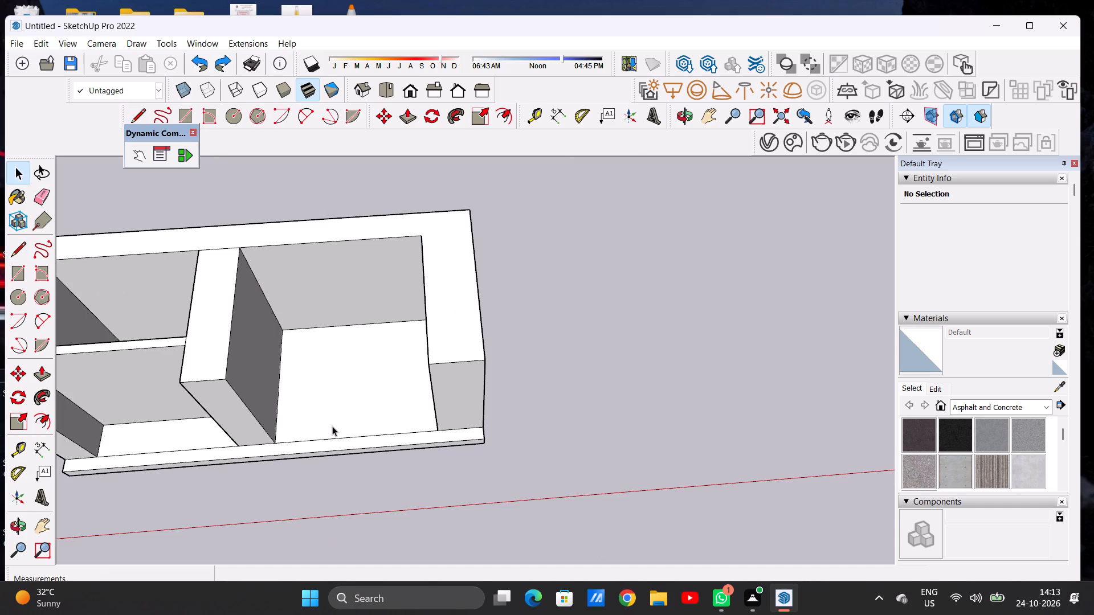
scroll(332, 426, "up", 3)
key("l")
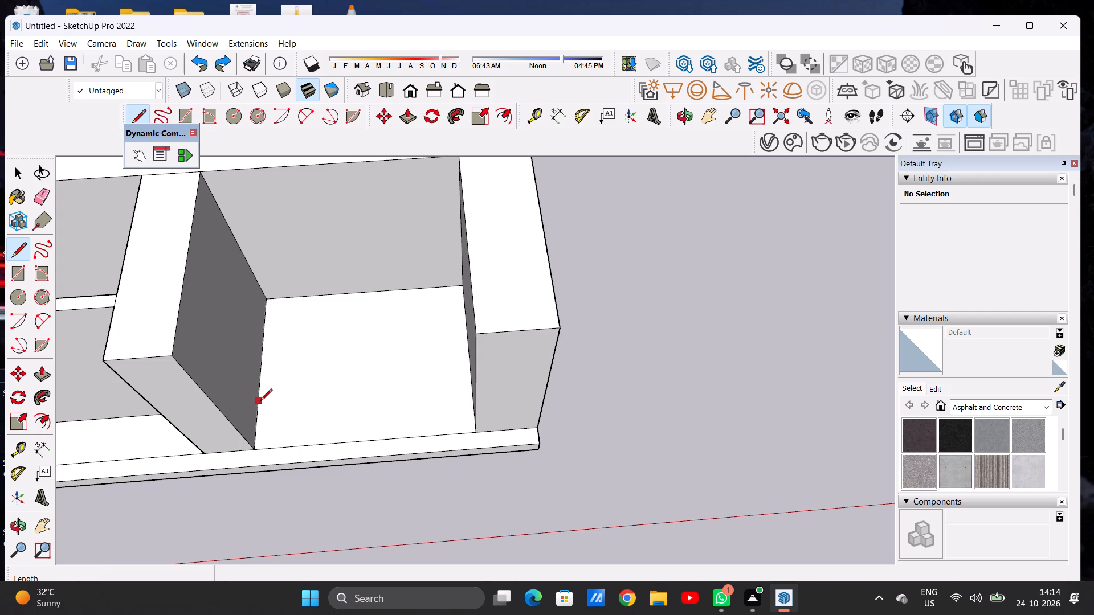
left_click(260, 401)
left_click(470, 386)
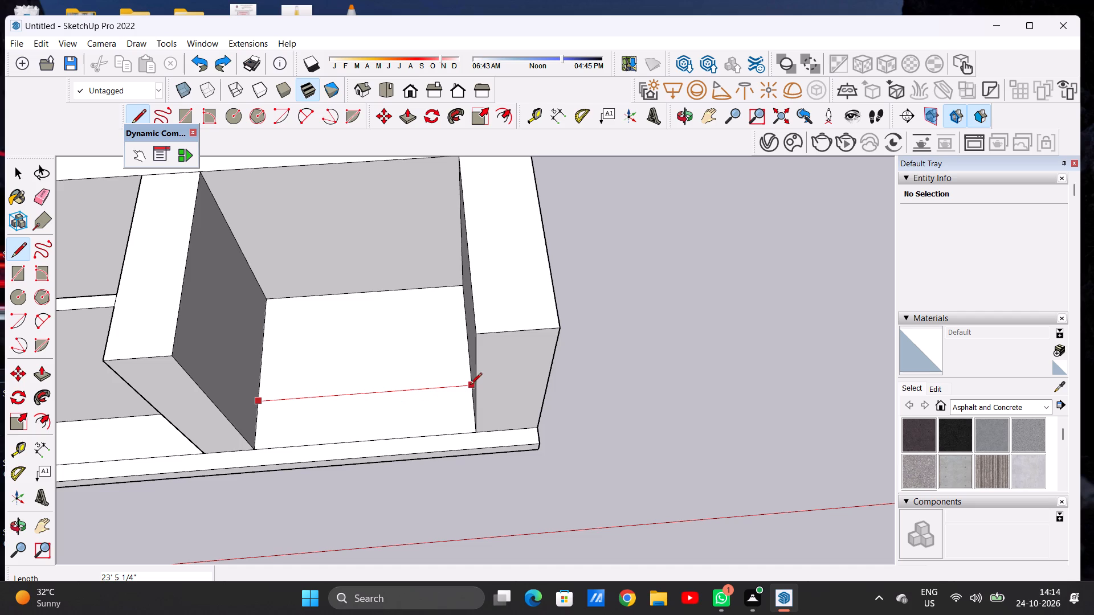
Draw a second line about 23' 5 1/4" long across the right bay's floor, from partition to side wall, just in front of the first.
left_click(255, 413)
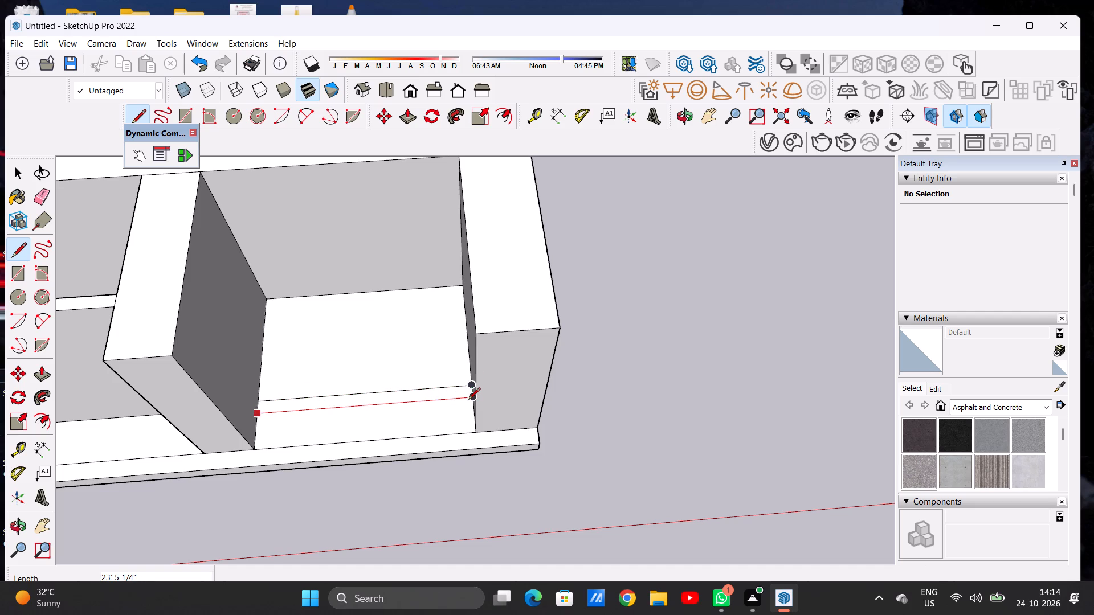
key("space")
scroll(450, 363, "down", 6)
scroll(391, 382, "up", 2)
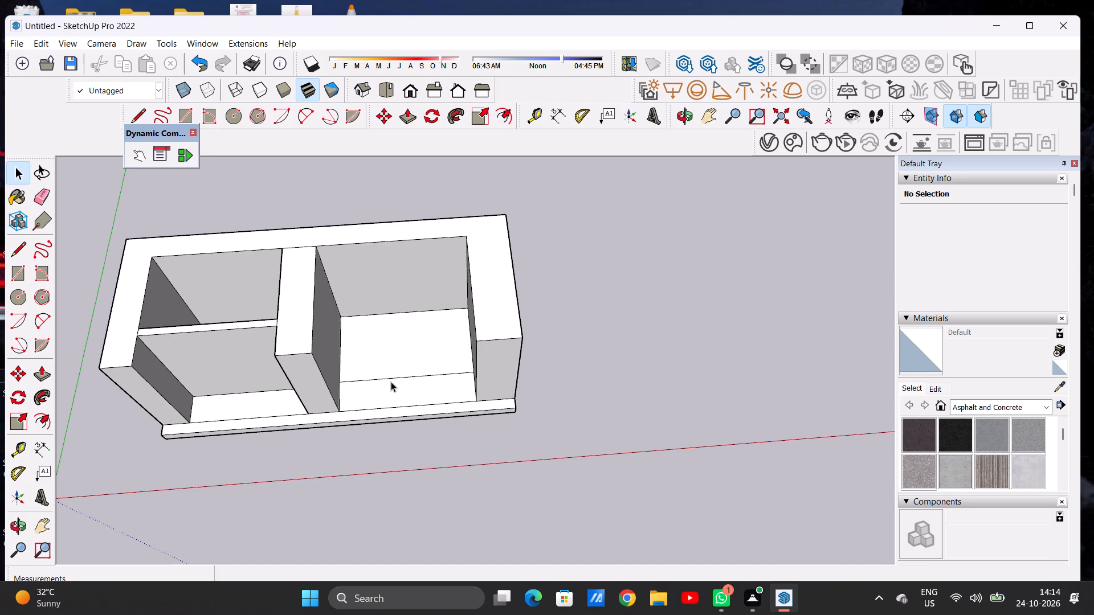
scroll(391, 382, "up", 2)
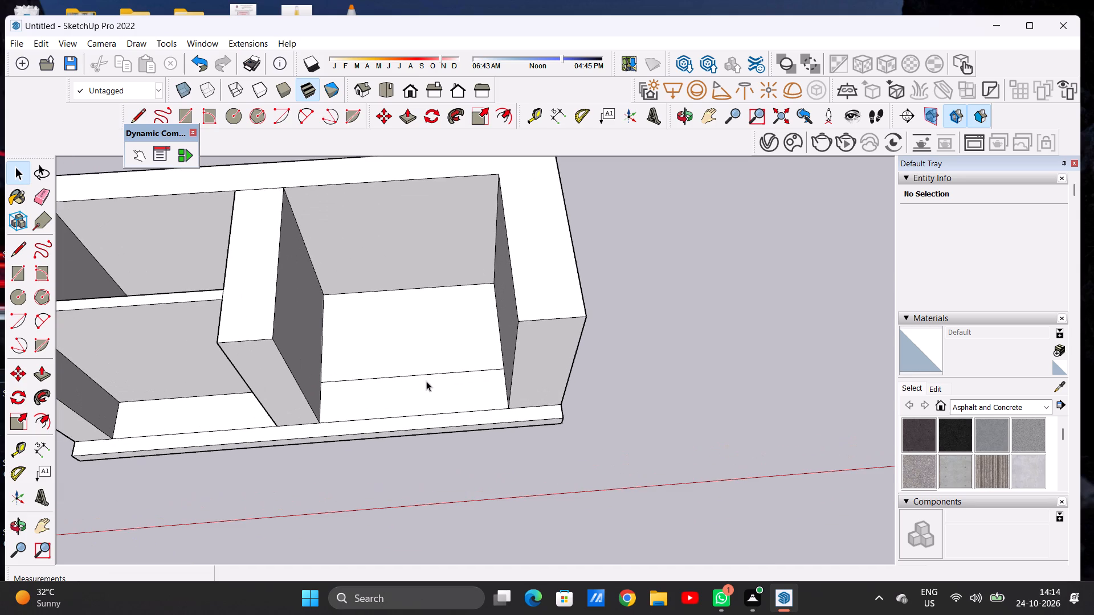
key("l")
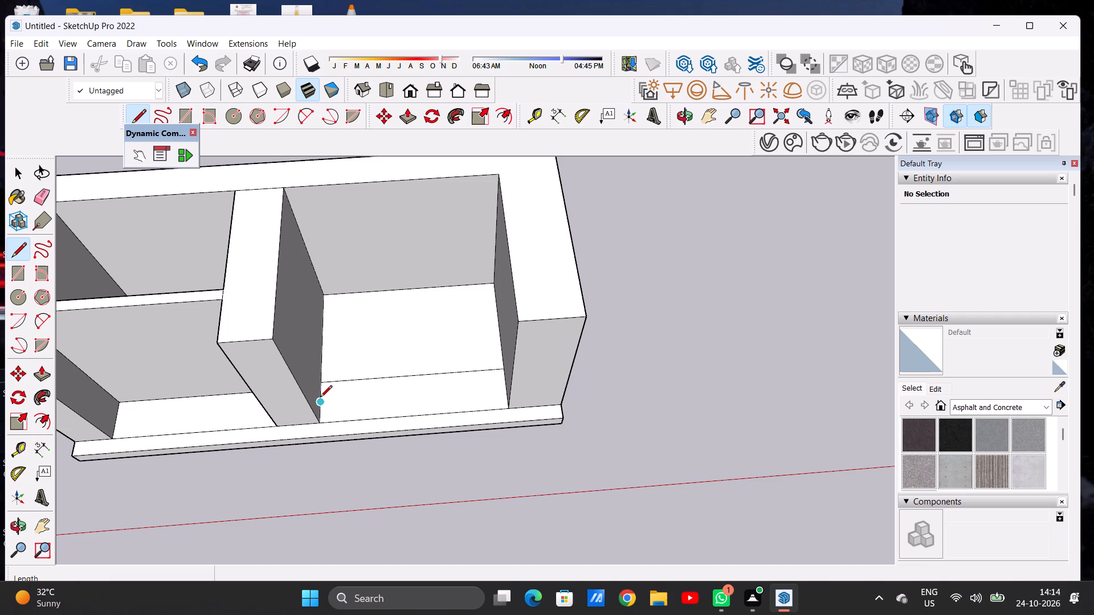
left_click(320, 398)
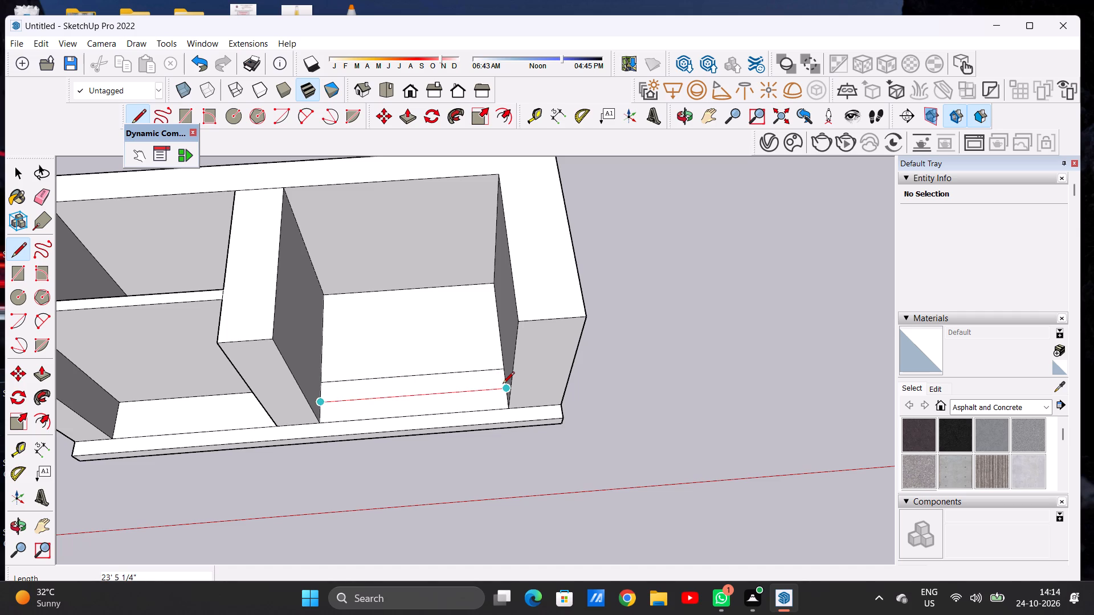
left_click(503, 384)
key("space")
Push/Pull the thin strip between the two lines on the right bay's floor up 20' 11" to the top of the walls.
scroll(491, 351, "down", 4)
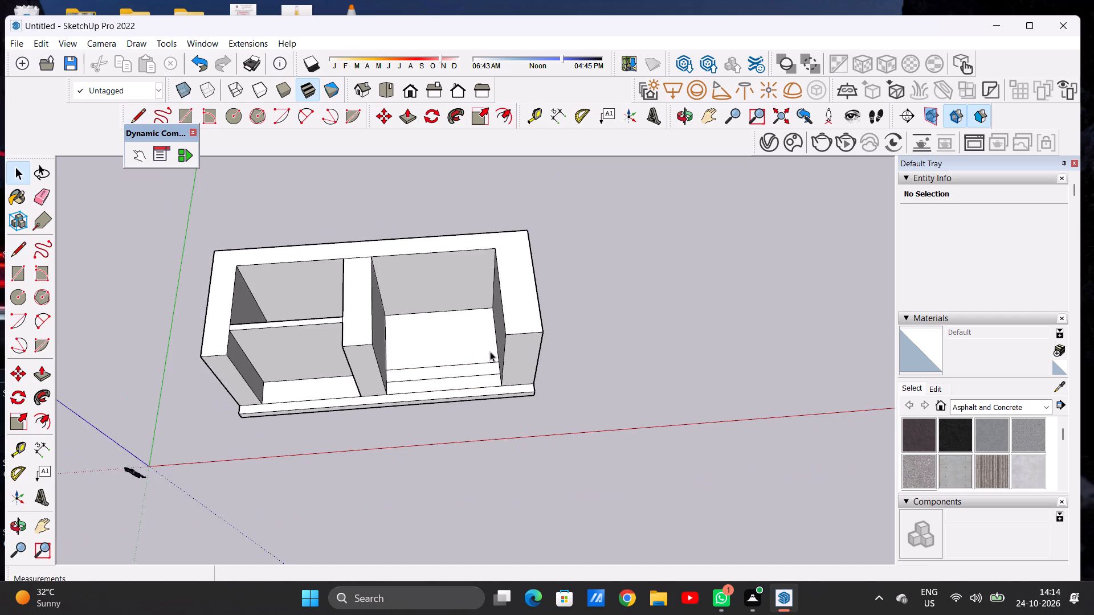
scroll(490, 351, "down", 2)
middle_click_drag(413, 406, 402, 329)
scroll(458, 374, "up", 9)
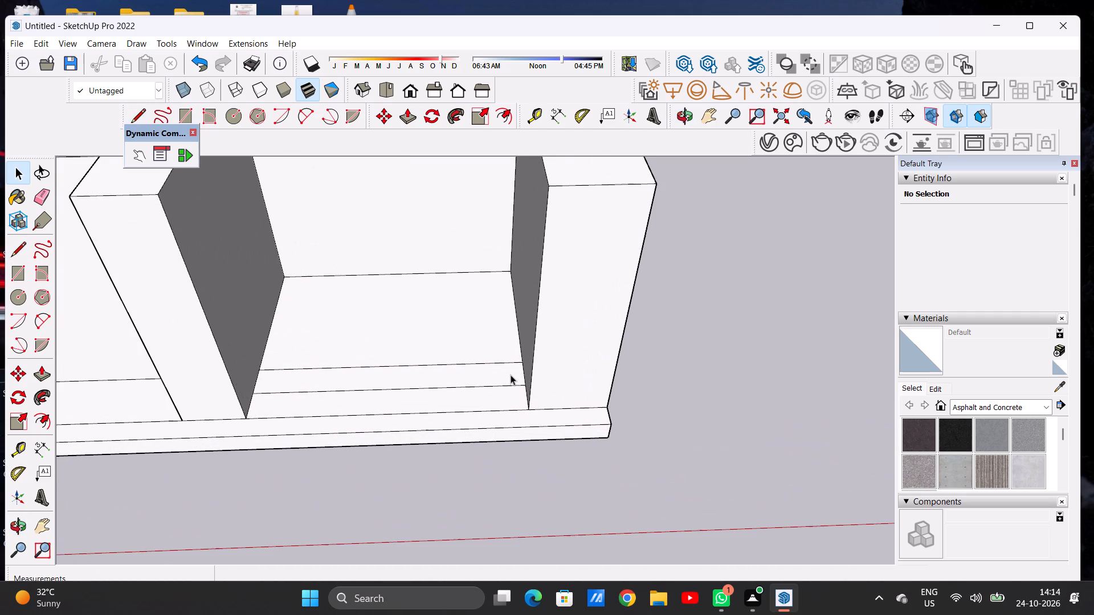
key("p")
scroll(511, 375, "up", 5)
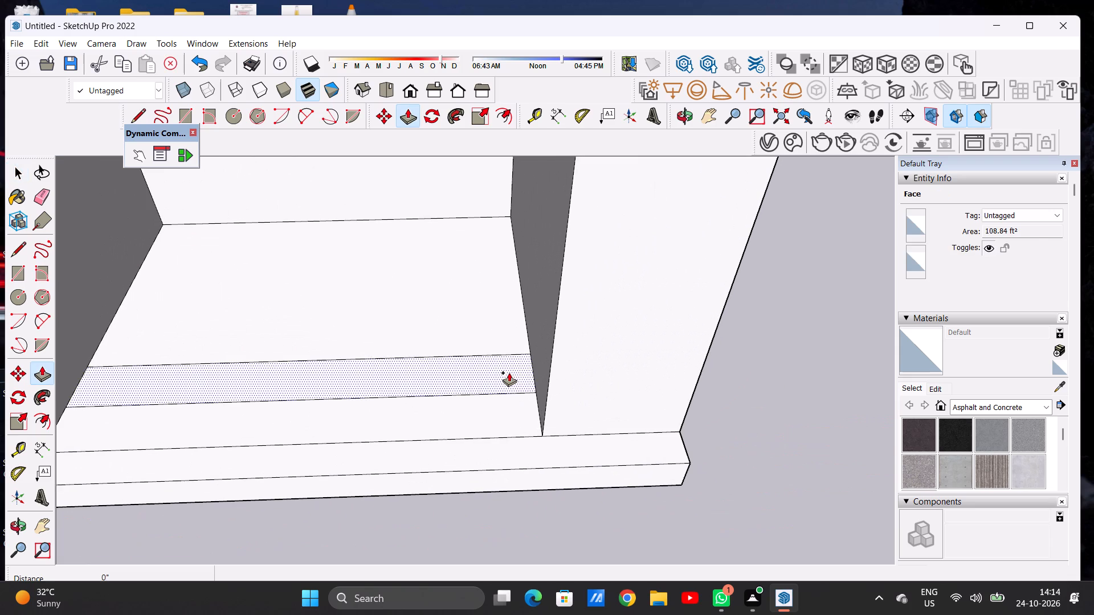
left_click(509, 372)
scroll(524, 348, "down", 5)
scroll(526, 356, "up", 1)
scroll(526, 356, "down", 6)
scroll(537, 239, "up", 6)
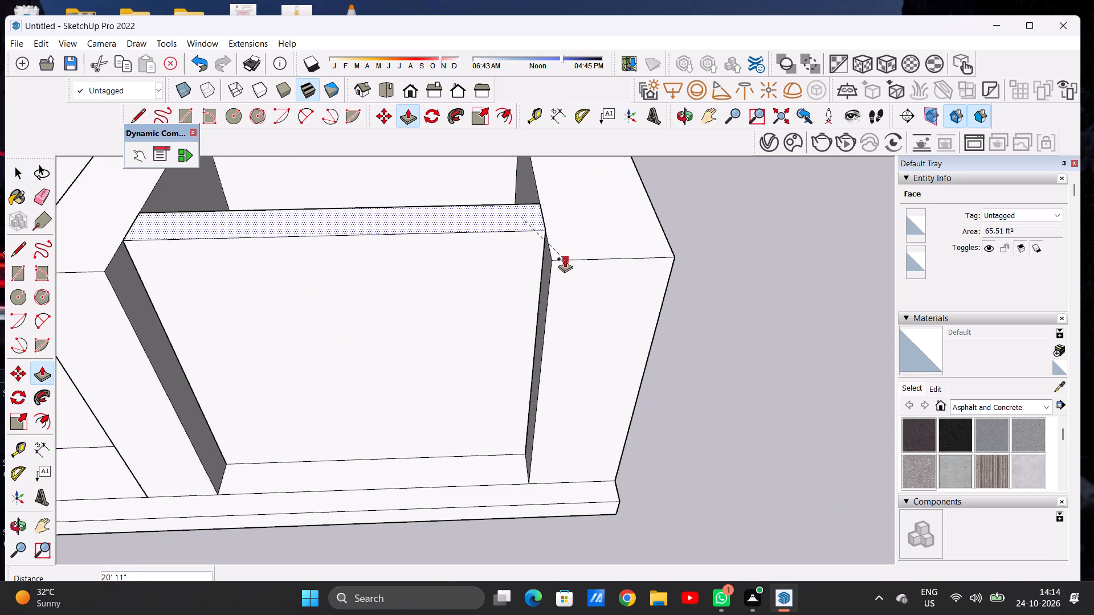
left_click(553, 268)
key("space")
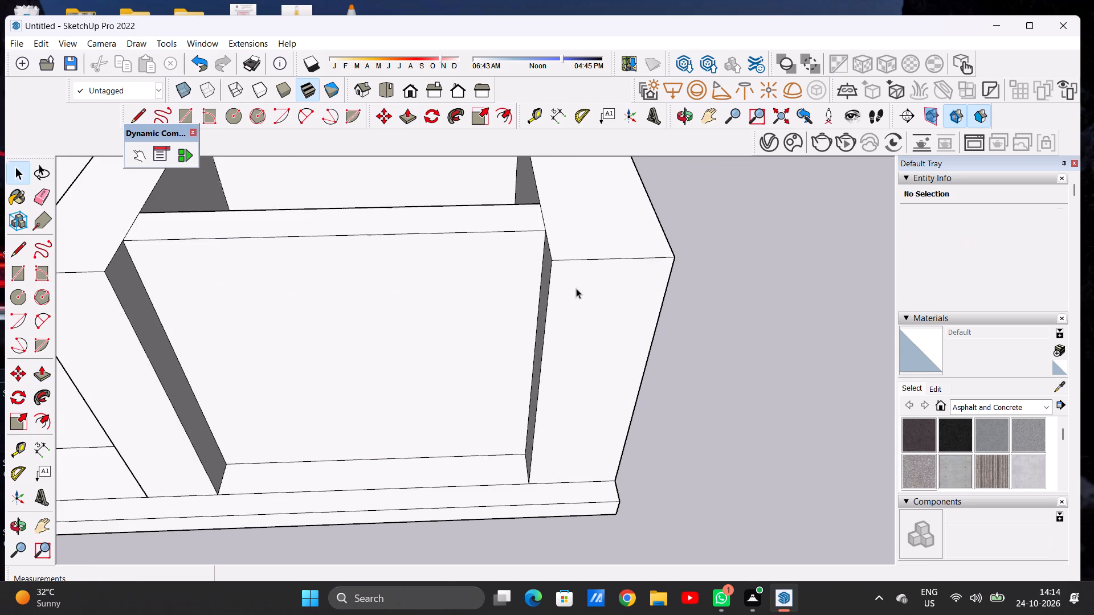
Examine both bays' recessed front walls from above and from the front, near and far.
scroll(540, 290, "down", 5)
middle_click_drag(480, 286, 481, 268)
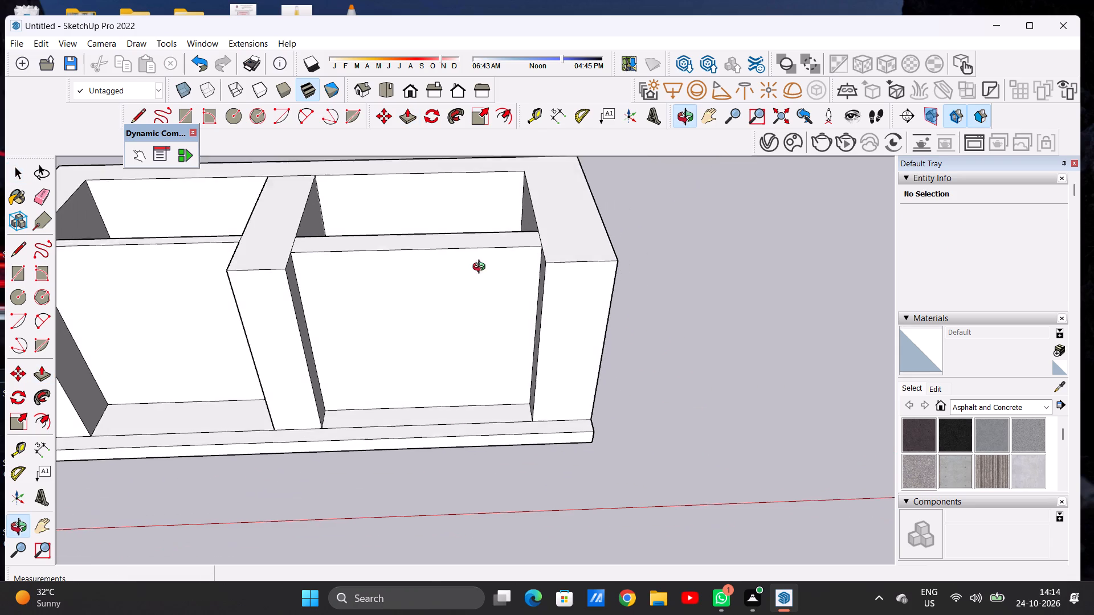
middle_click_drag(481, 268, 477, 236)
scroll(501, 323, "down", 8)
middle_click_drag(463, 347, 453, 245)
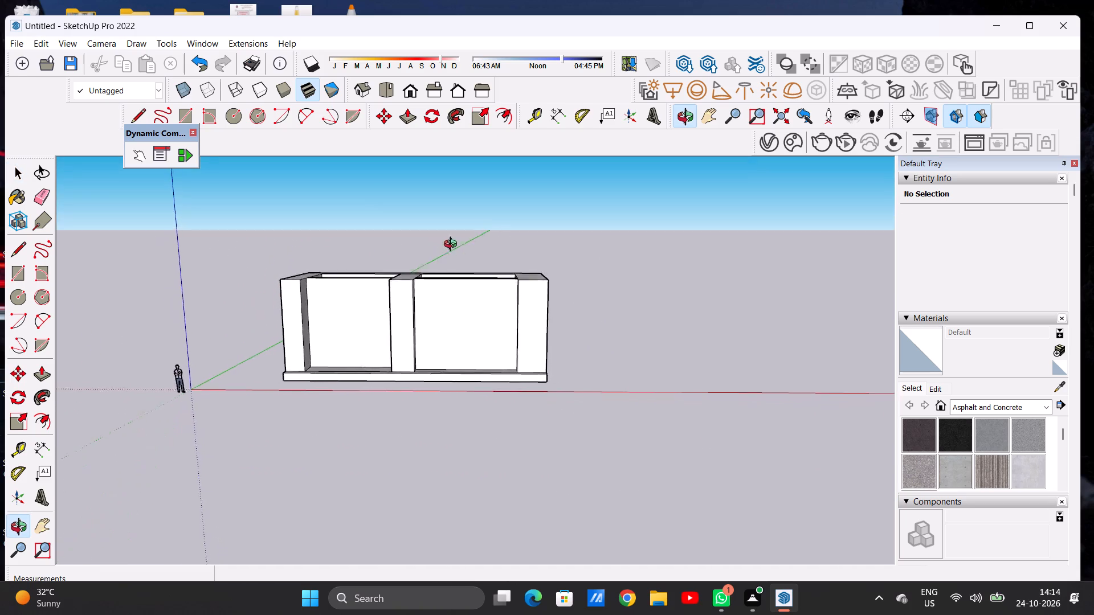
middle_click_drag(453, 245, 472, 245)
scroll(484, 292, "up", 2)
scroll(484, 294, "down", 1)
scroll(484, 294, "up", 2)
middle_click_drag(485, 338, 479, 306)
scroll(479, 306, "up", 1)
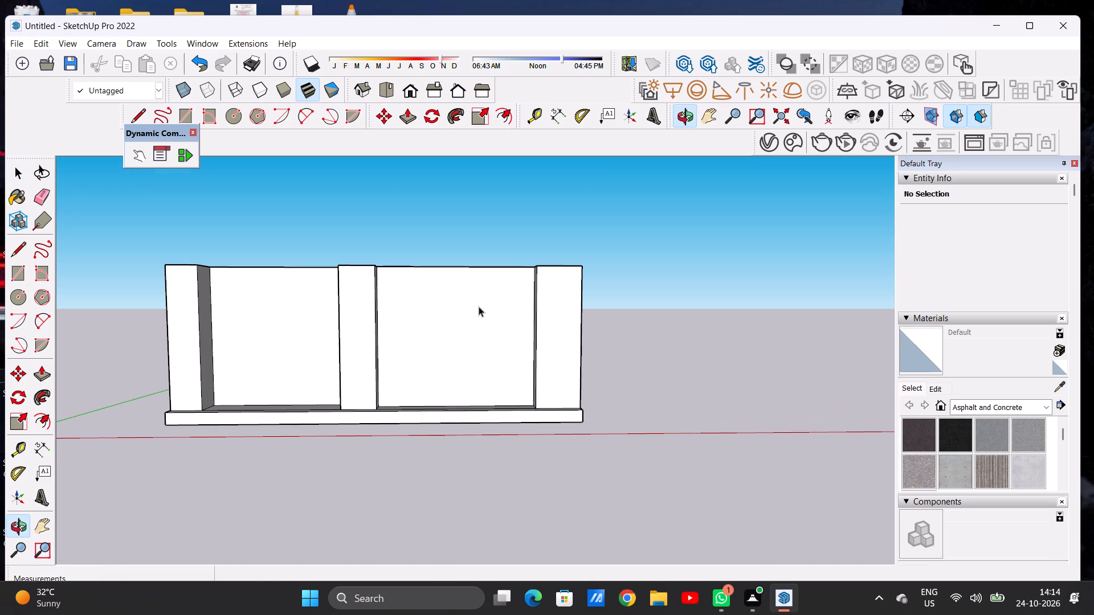
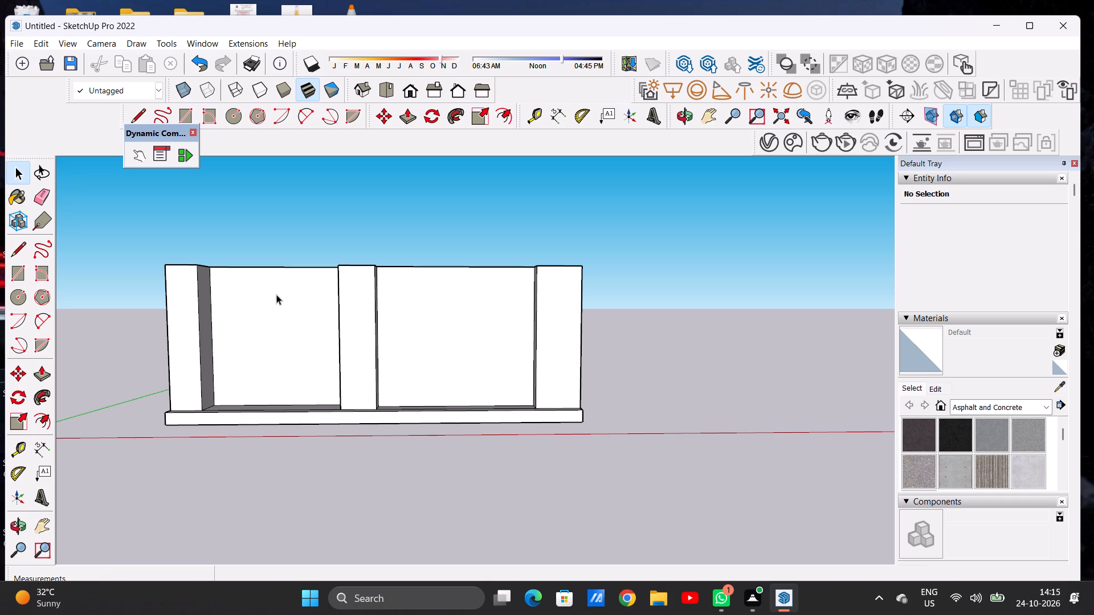
Examine the ground floor's two recessed bays in the standard front view, near and far.
scroll(276, 294, "down", 5)
scroll(273, 306, "up", 1)
scroll(273, 310, "down", 2)
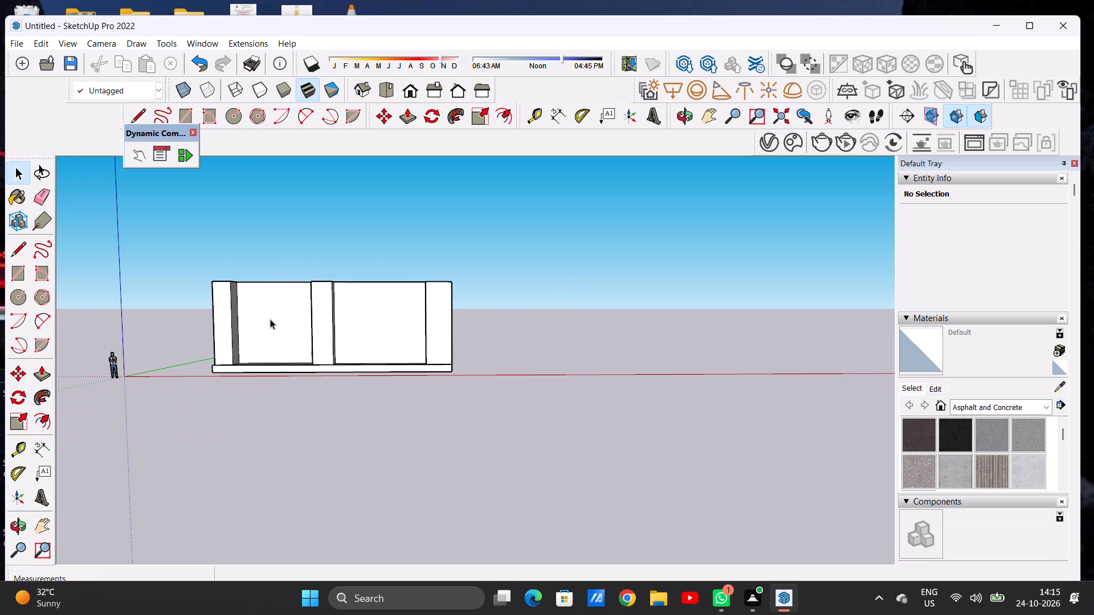
scroll(276, 286, "up", 5)
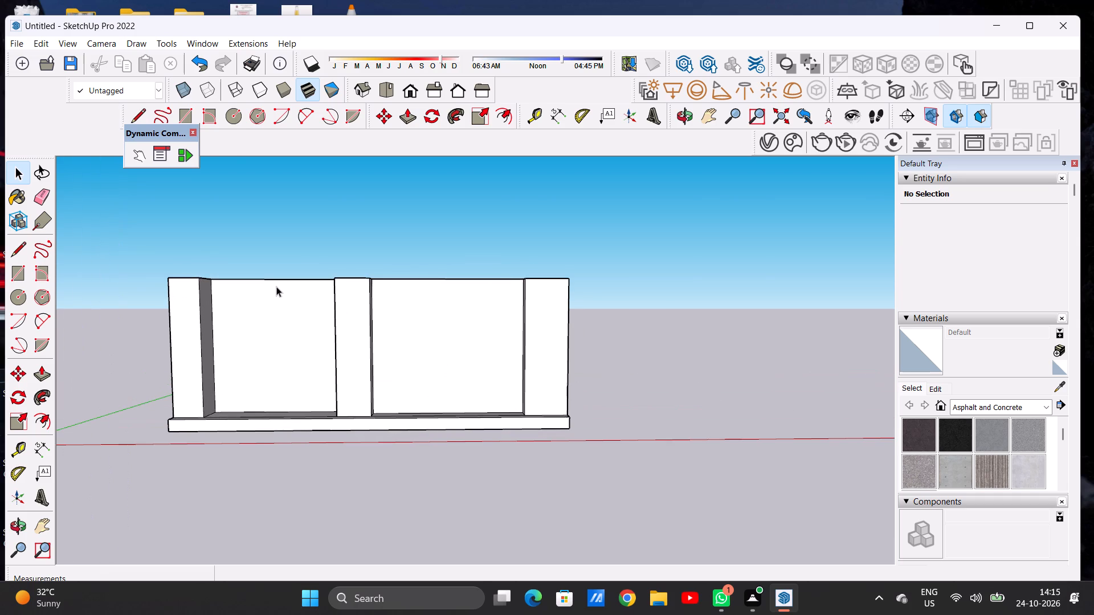
scroll(274, 356, "down", 5)
middle_click_drag(278, 333, 312, 432)
scroll(226, 365, "up", 2)
scroll(226, 365, "down", 1)
scroll(226, 365, "up", 3)
left_click(406, 92)
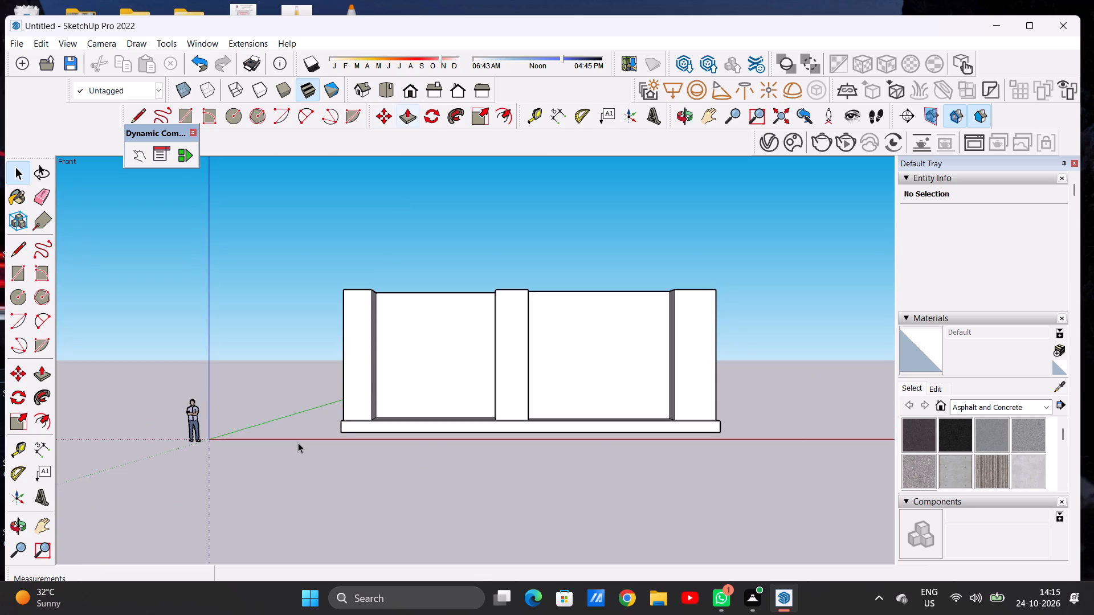
scroll(302, 465, "down", 5)
scroll(395, 361, "up", 1)
scroll(395, 361, "down", 1)
scroll(395, 361, "up", 10)
scroll(388, 380, "down", 5)
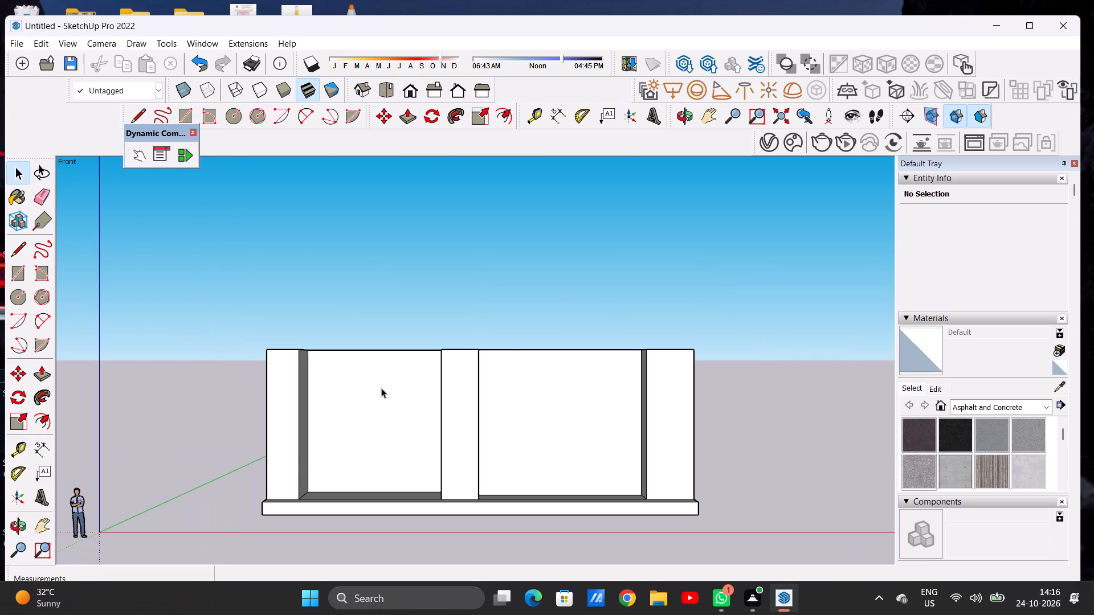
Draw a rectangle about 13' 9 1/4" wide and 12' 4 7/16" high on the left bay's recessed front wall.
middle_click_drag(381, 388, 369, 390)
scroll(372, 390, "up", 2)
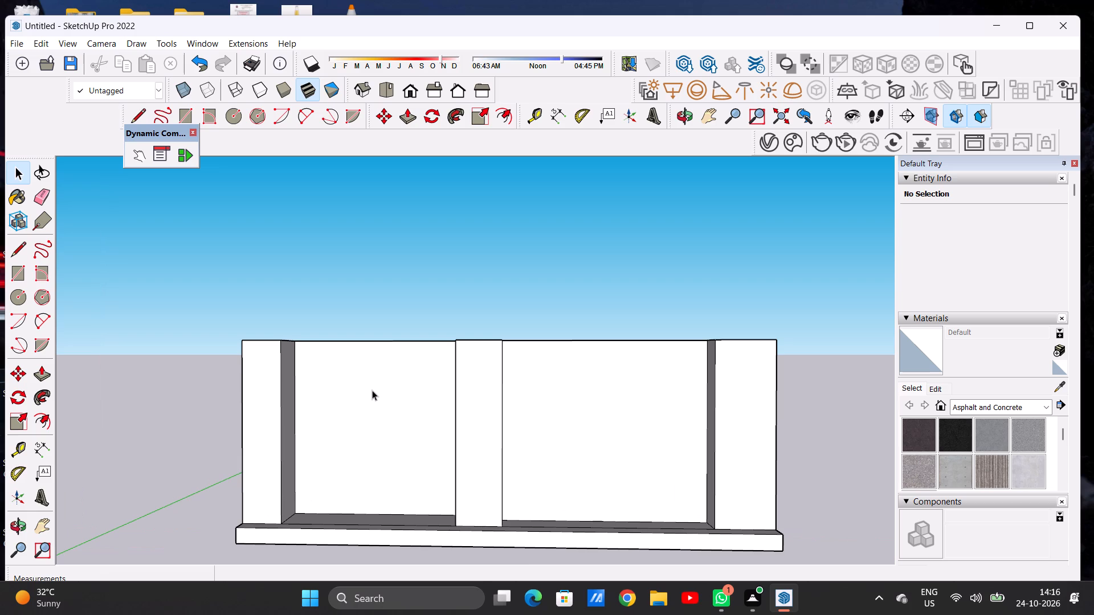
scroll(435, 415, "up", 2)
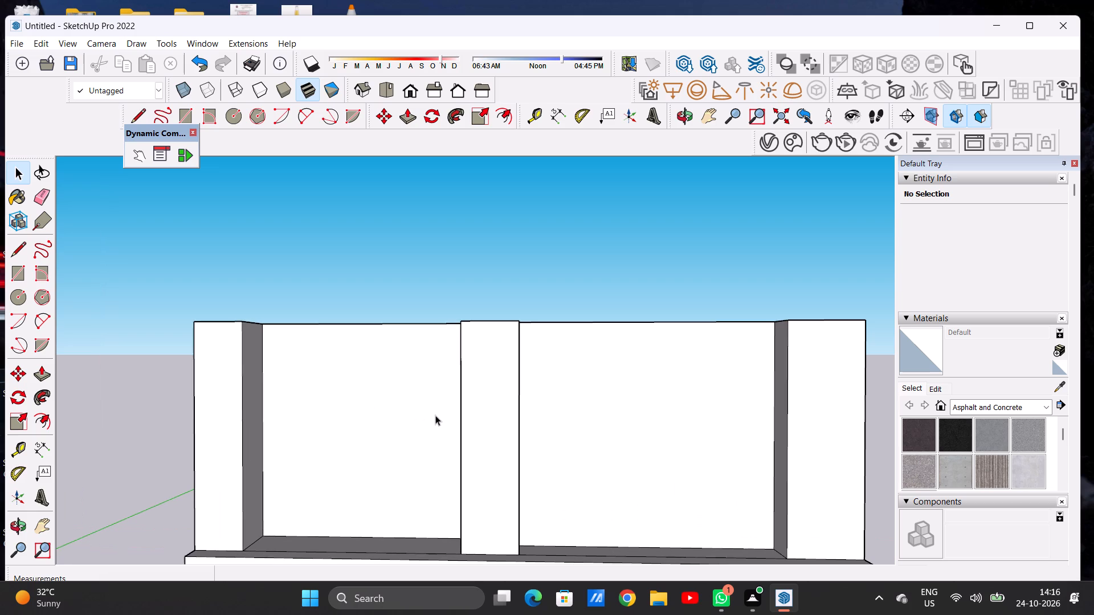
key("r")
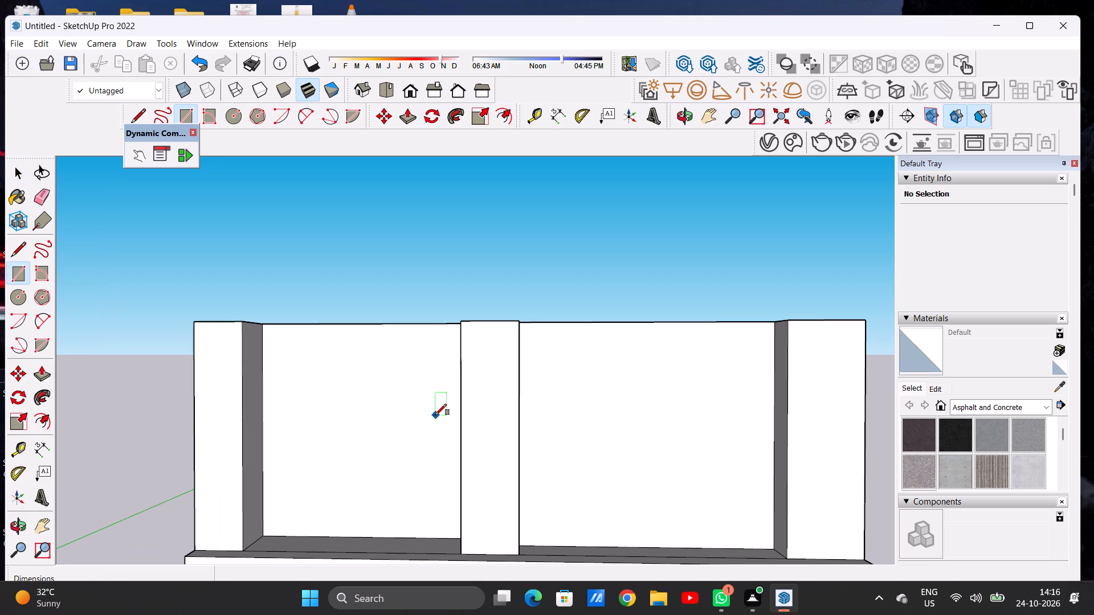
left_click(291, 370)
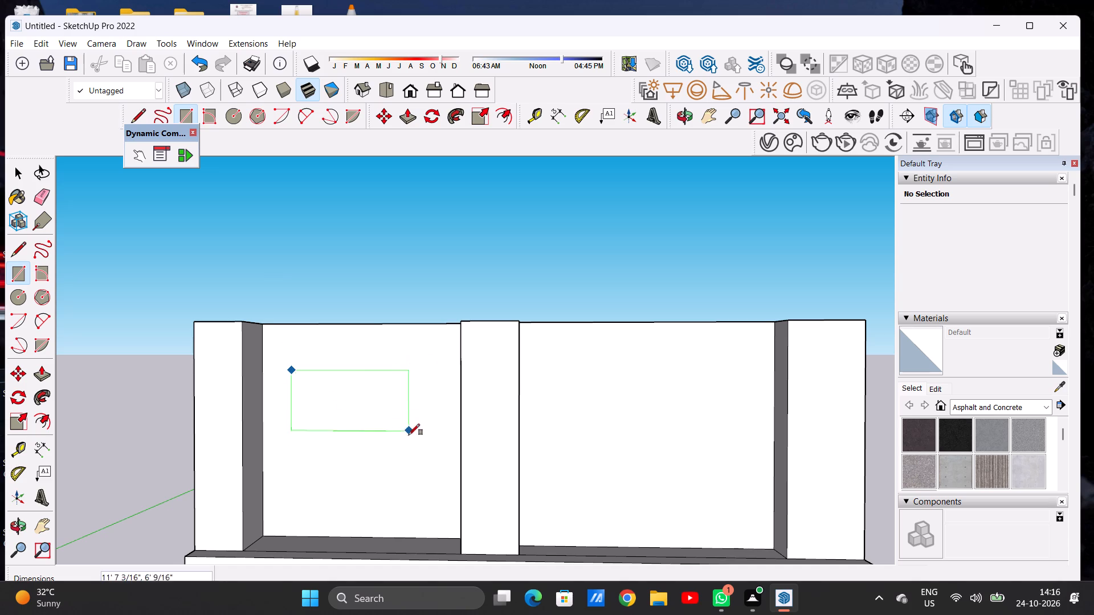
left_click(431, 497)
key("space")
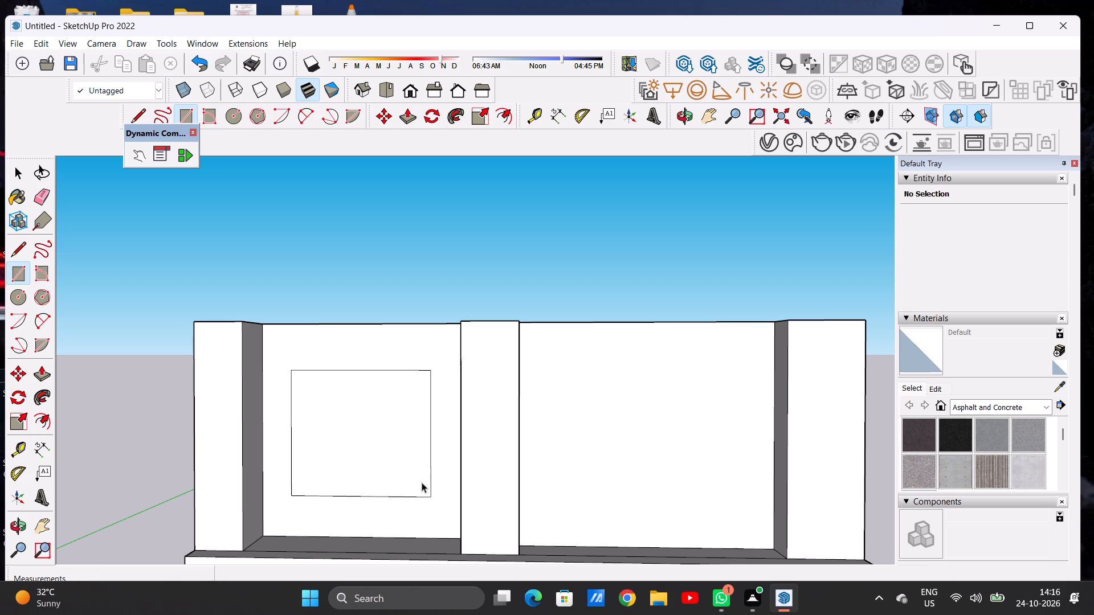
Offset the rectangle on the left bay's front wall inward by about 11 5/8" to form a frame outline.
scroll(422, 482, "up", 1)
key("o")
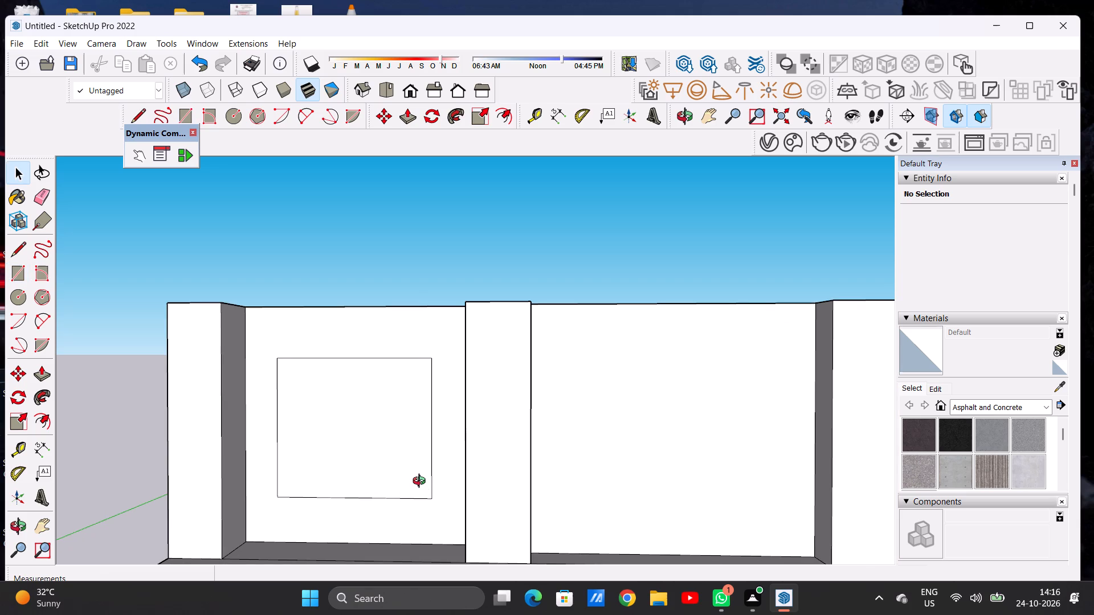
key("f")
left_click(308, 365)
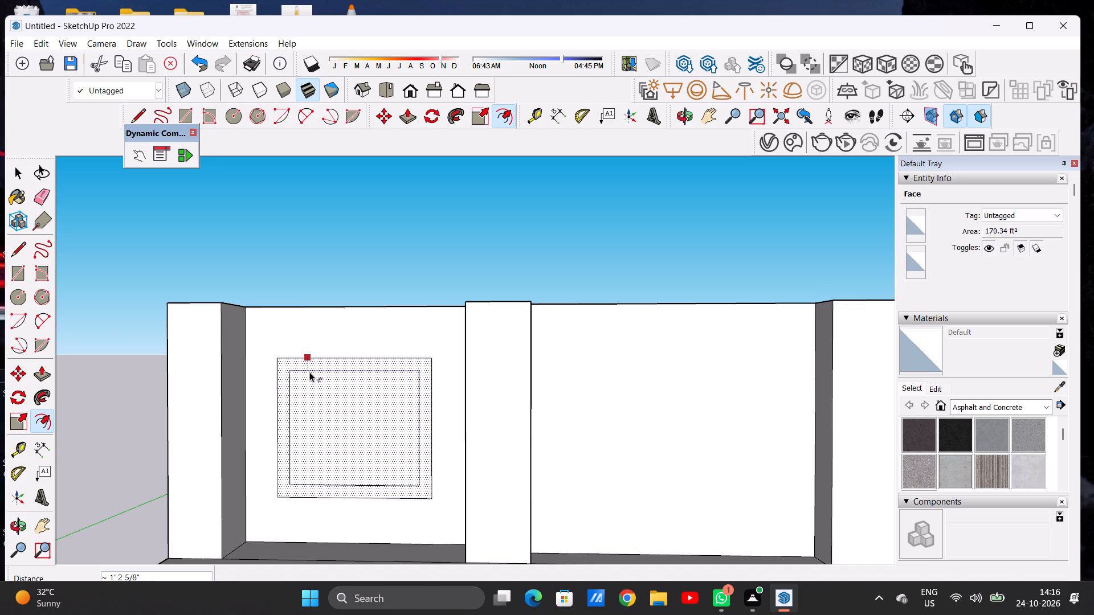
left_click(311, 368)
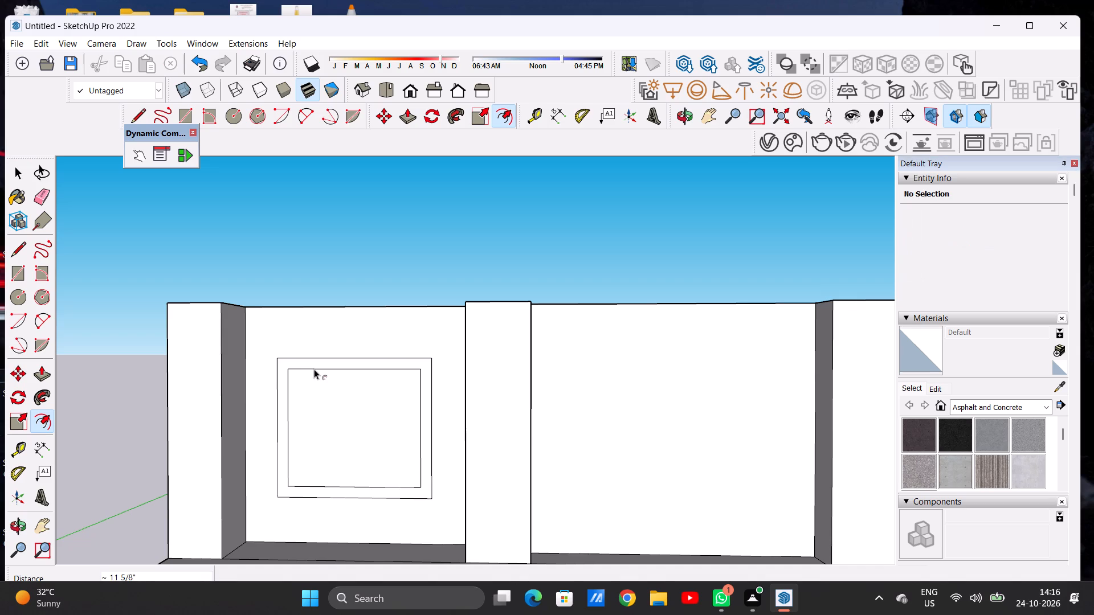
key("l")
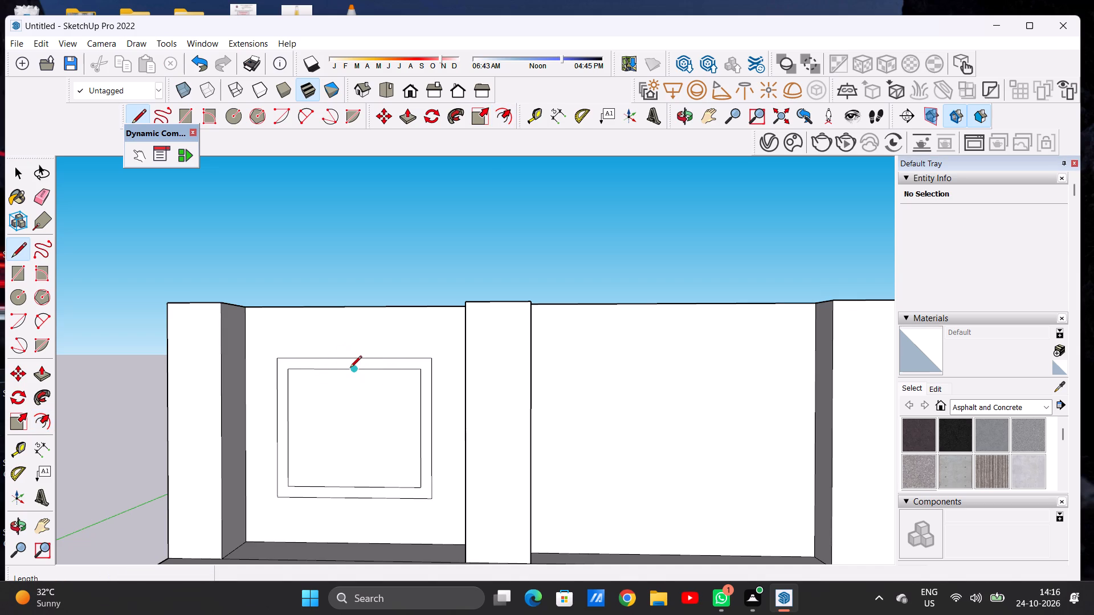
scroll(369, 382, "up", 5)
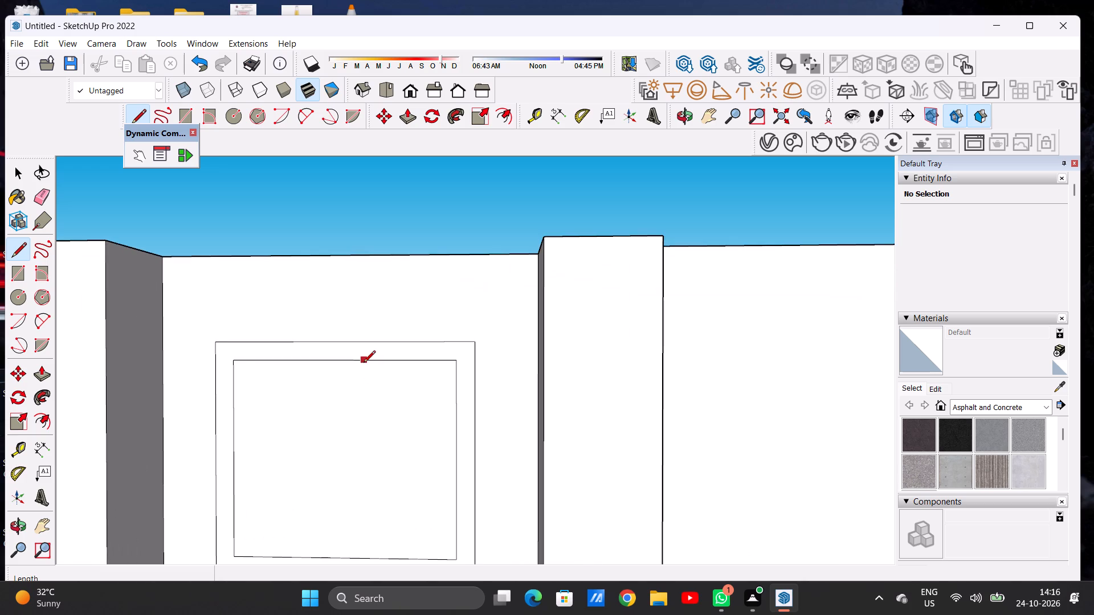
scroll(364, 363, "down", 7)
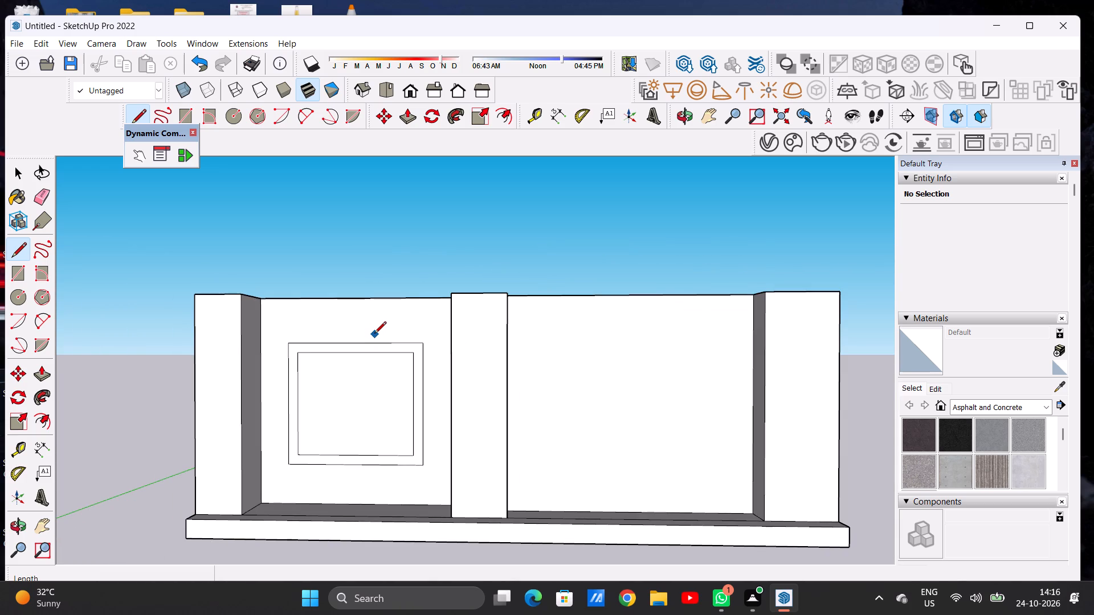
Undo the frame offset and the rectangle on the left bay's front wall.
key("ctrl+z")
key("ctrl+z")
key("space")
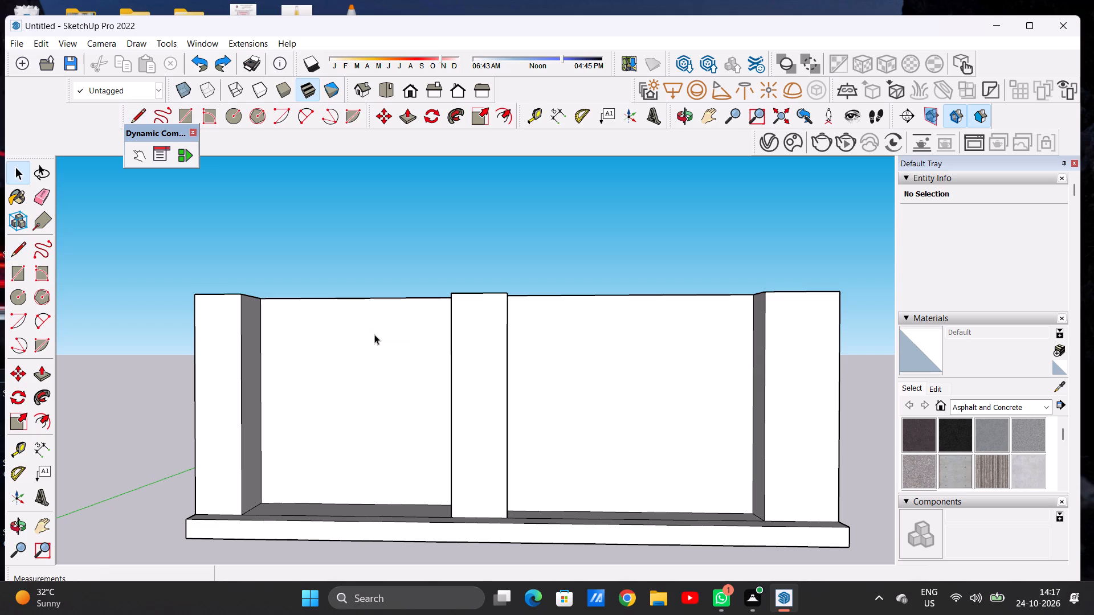
Push/Pull the left side wall's inner face in front of the recessed wall slightly into the side wall, thinning that portion.
scroll(394, 348, "down", 2)
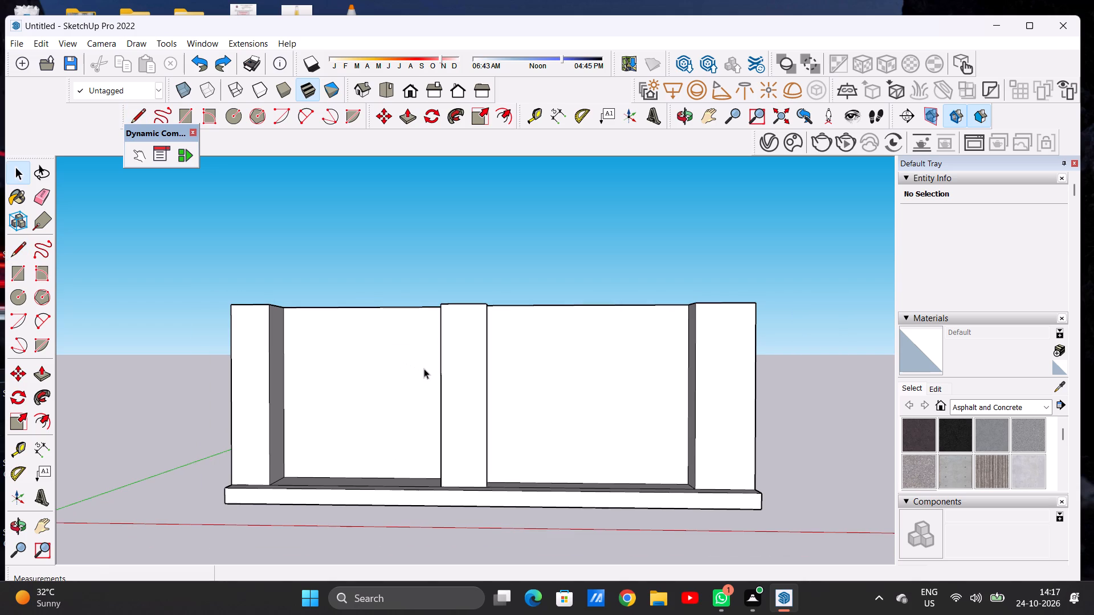
middle_click(329, 360)
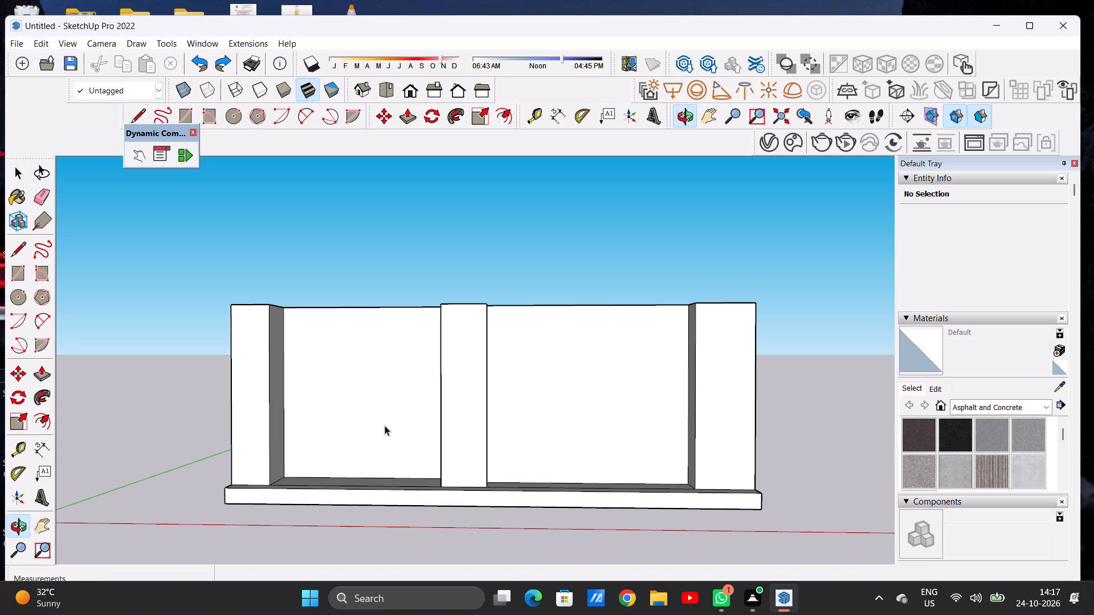
middle_click_drag(310, 403, 315, 458)
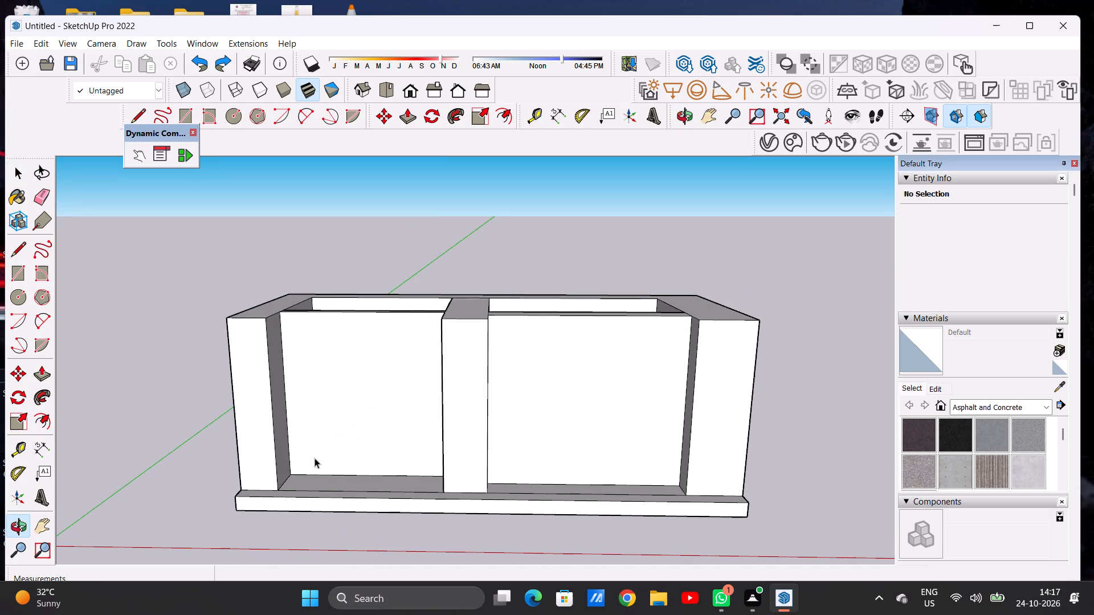
middle_click_drag(303, 399, 183, 456)
scroll(279, 311, "up", 5)
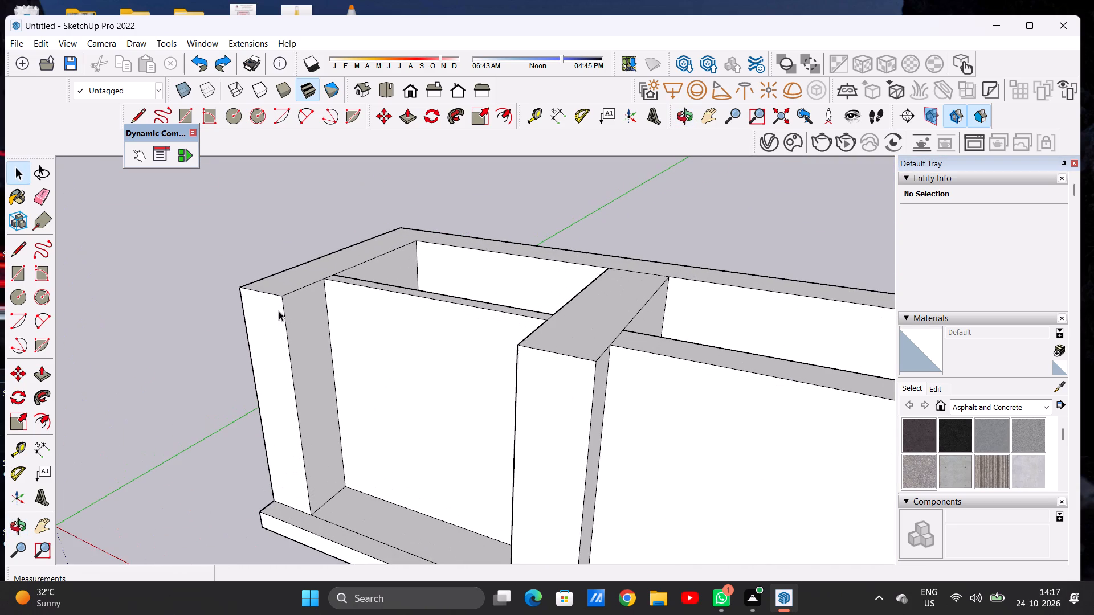
key("p")
scroll(296, 299, "up", 5)
left_click(296, 299)
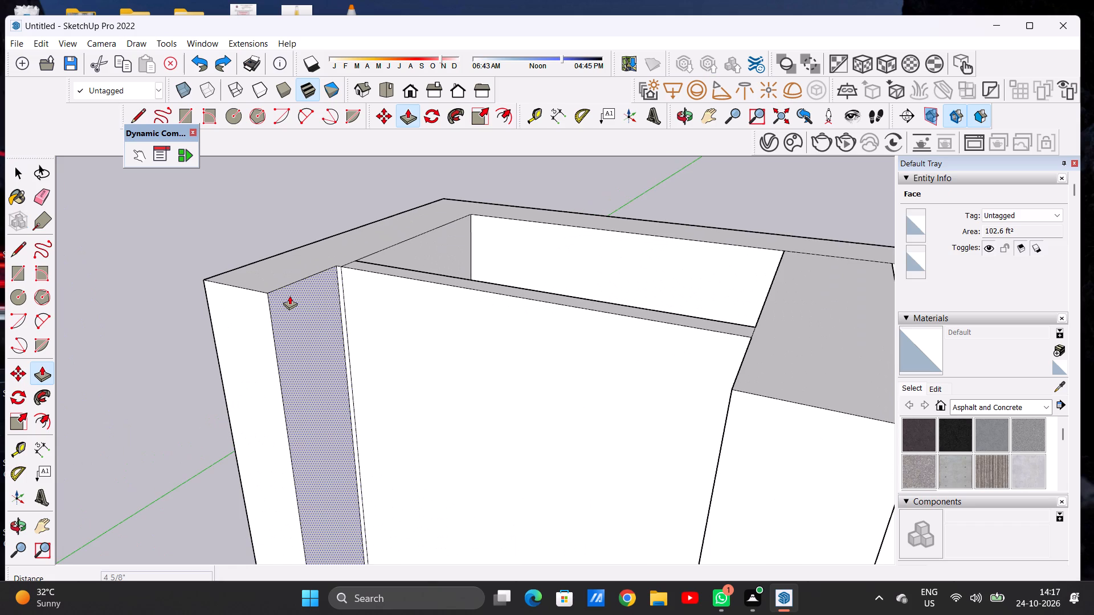
left_click(288, 292)
Push/Pull the left side wall's inner face behind the recessed wall by 6 5/16", level with its front portion.
middle_click_drag(379, 245, 379, 298)
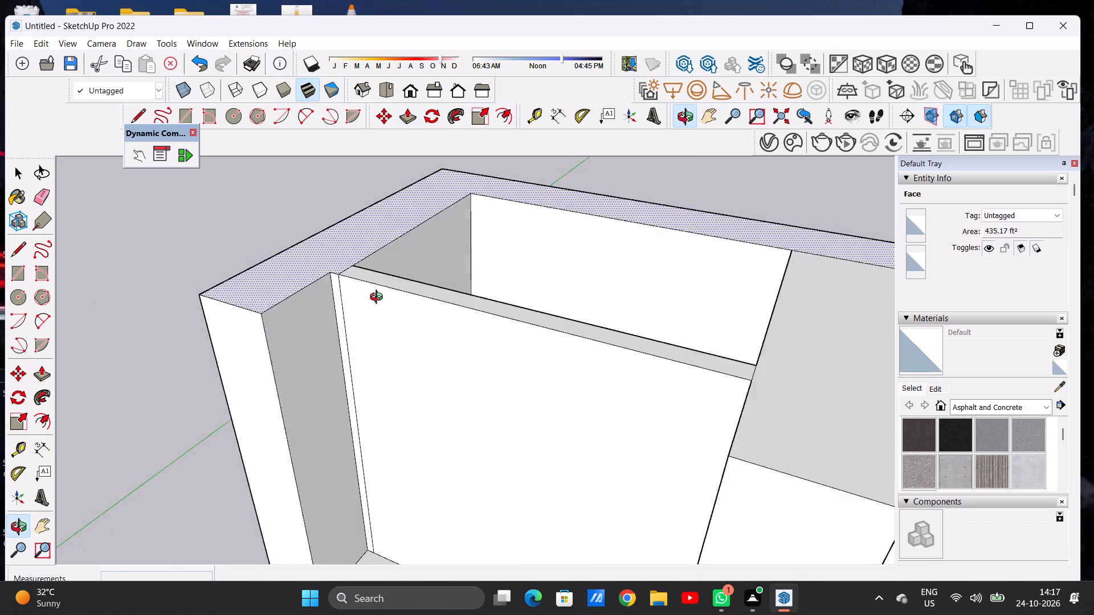
middle_click_drag(379, 298, 379, 348)
scroll(393, 263, "up", 6)
left_click(381, 259)
scroll(367, 257, "down", 5)
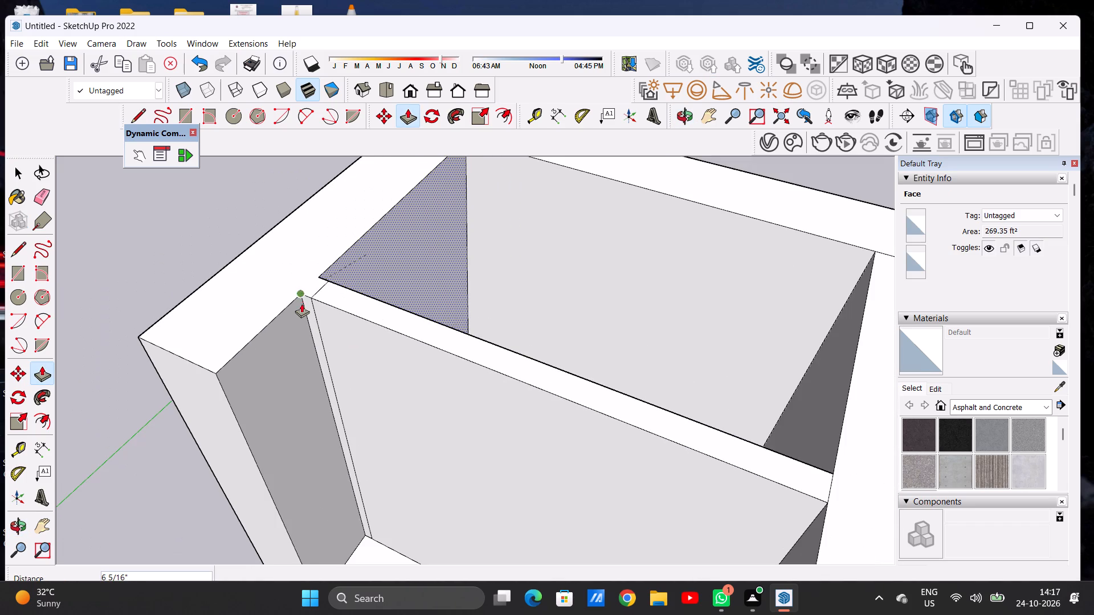
left_click(301, 302)
key("space")
Erase the leftover vertical seam line on the left bay's recessed front wall, beside the left side wall.
scroll(377, 239, "down", 6)
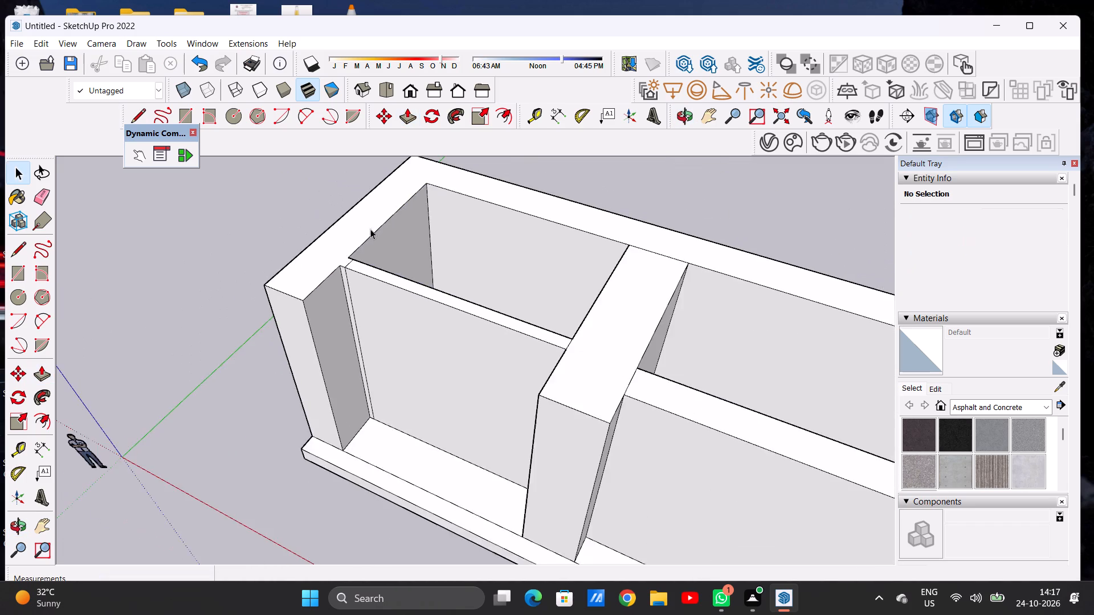
scroll(370, 229, "down", 8)
middle_click_drag(417, 283, 538, 199)
scroll(325, 360, "up", 9)
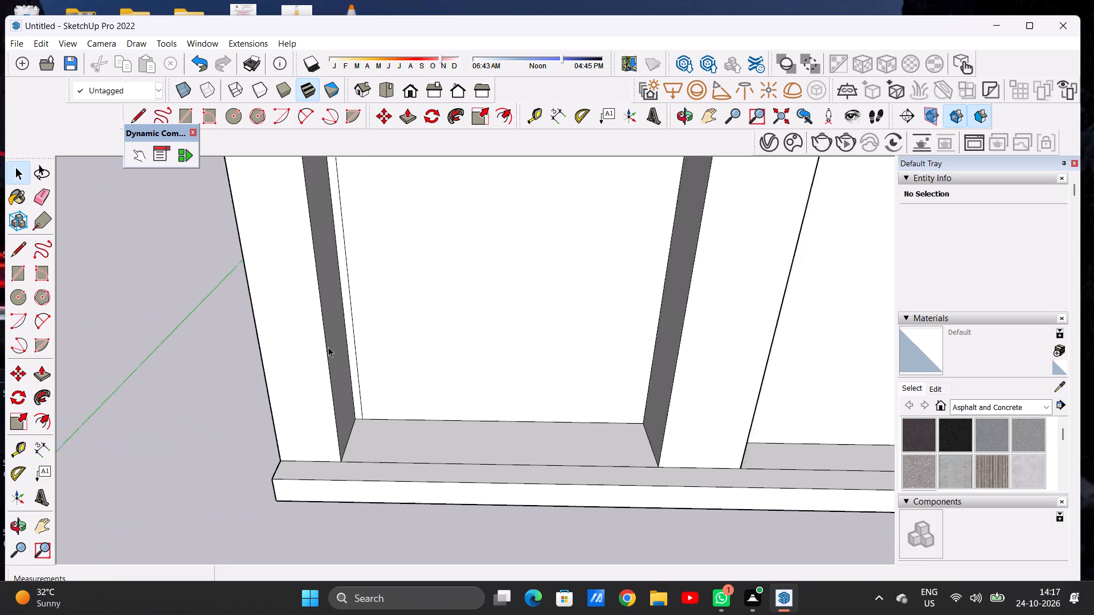
scroll(328, 347, "up", 3)
key("e")
left_click(354, 287)
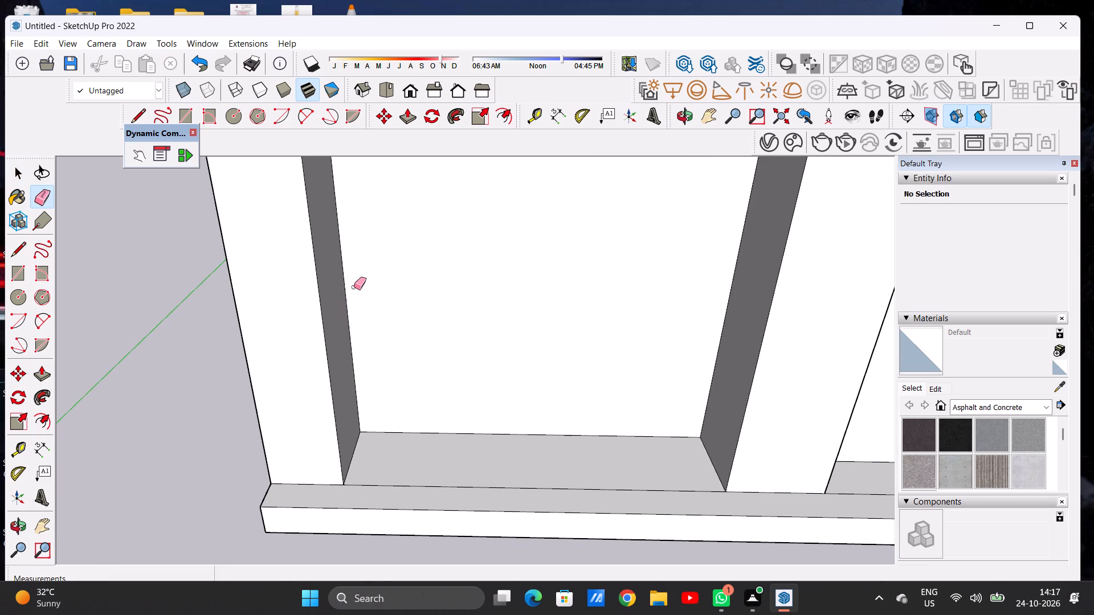
key("space")
Draw a rectangle about 15' 11" wide and 11' 8" high on the left bay's recessed front wall.
scroll(360, 319, "down", 14)
middle_click_drag(377, 331, 385, 235)
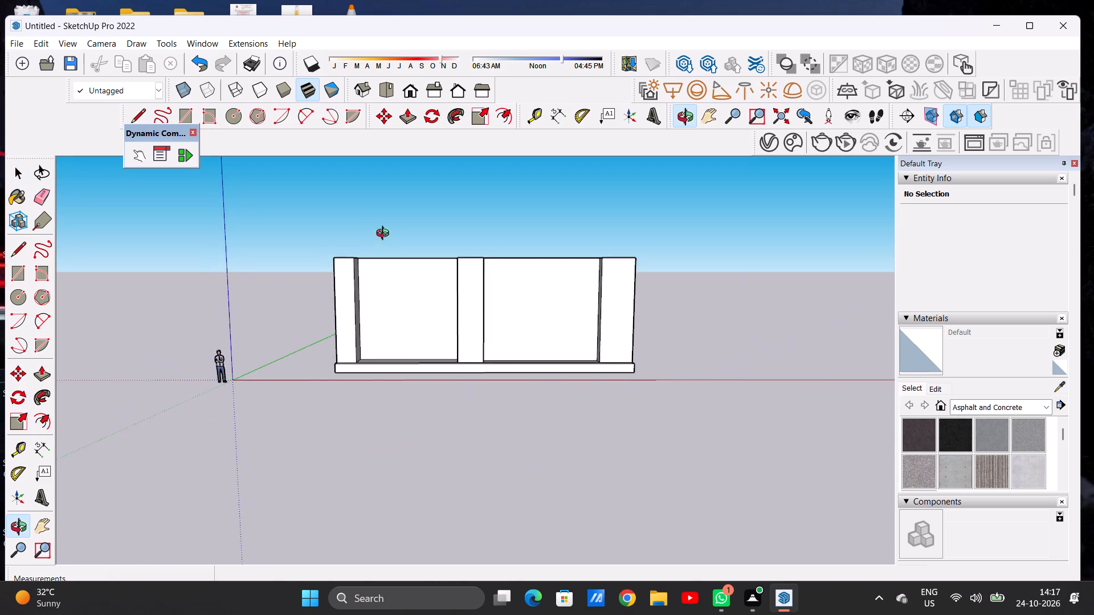
middle_click_drag(385, 235, 390, 224)
scroll(404, 272, "up", 3)
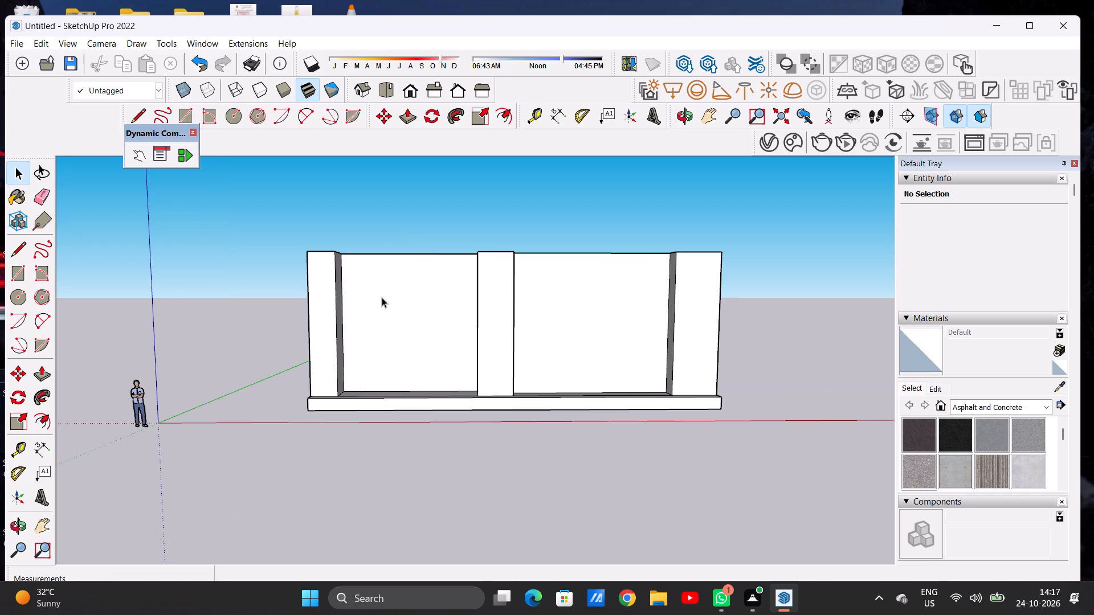
scroll(410, 261, "up", 2)
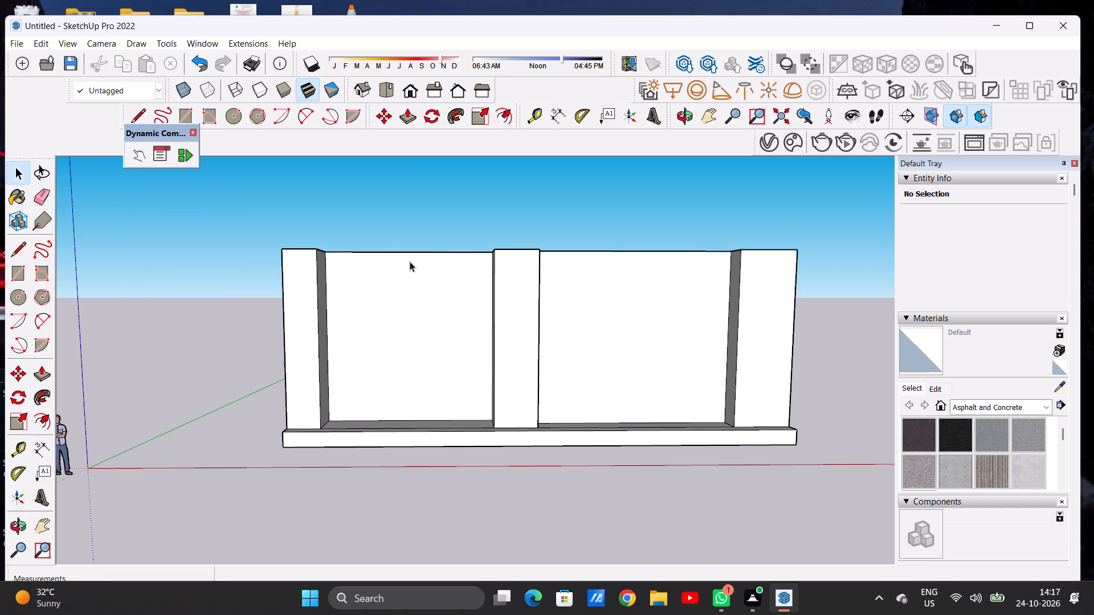
key("r")
scroll(375, 286, "up", 2)
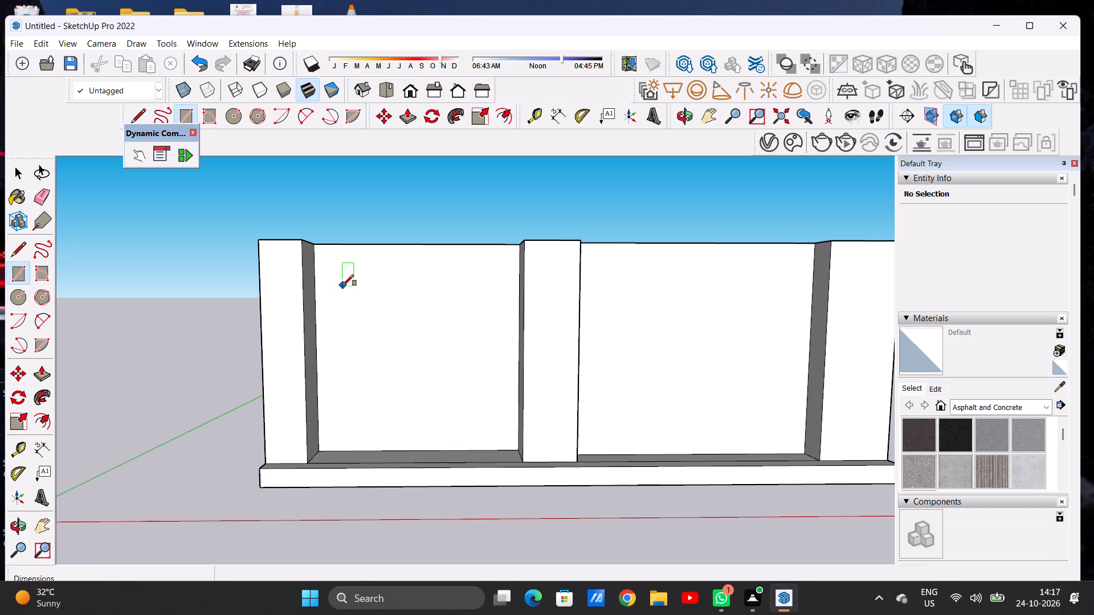
left_click(340, 285)
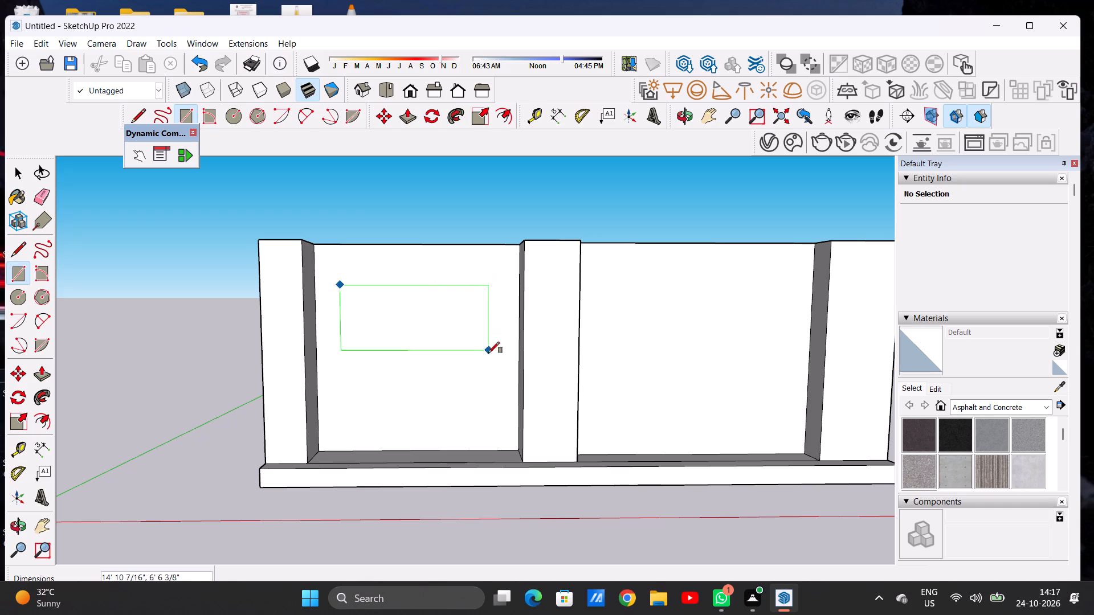
left_click(499, 400)
key("space")
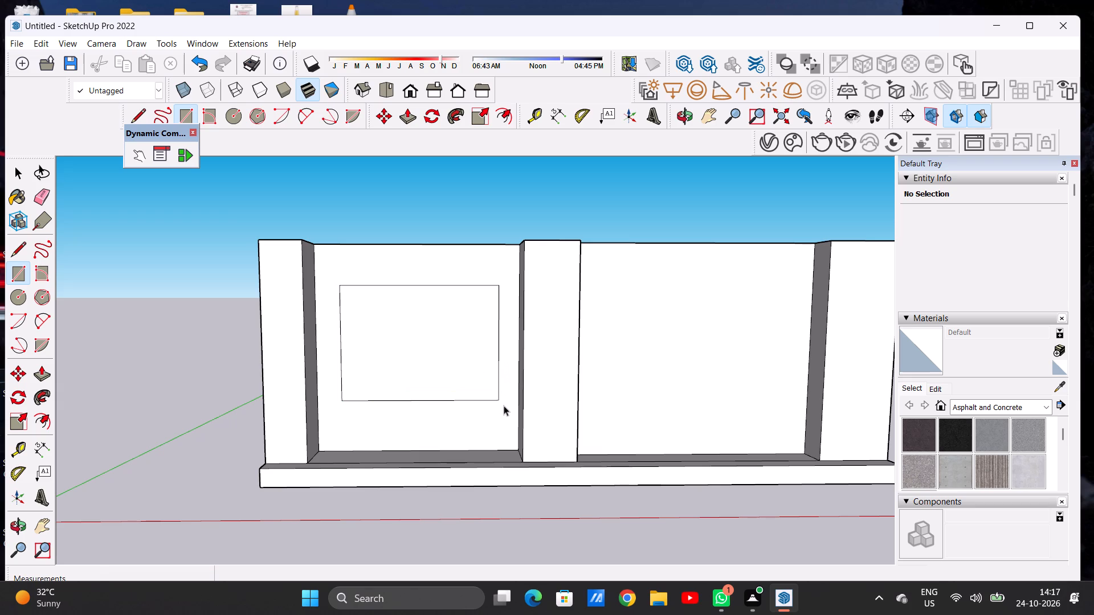
Offset the rectangle on the left bay's front wall inward by about 9" to form a window frame outline.
type("OF")
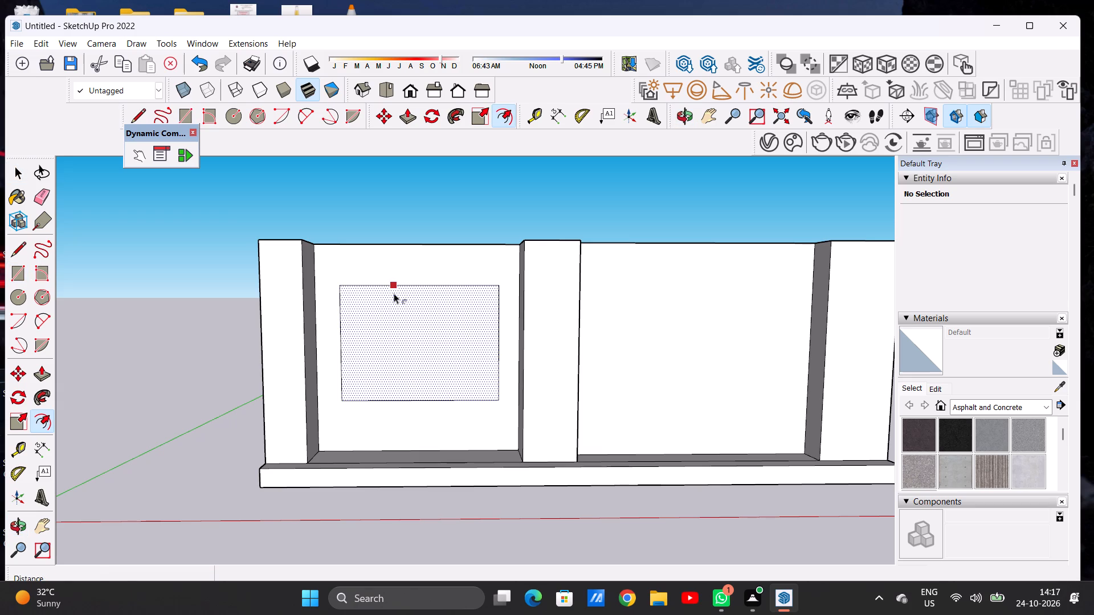
left_click(394, 293)
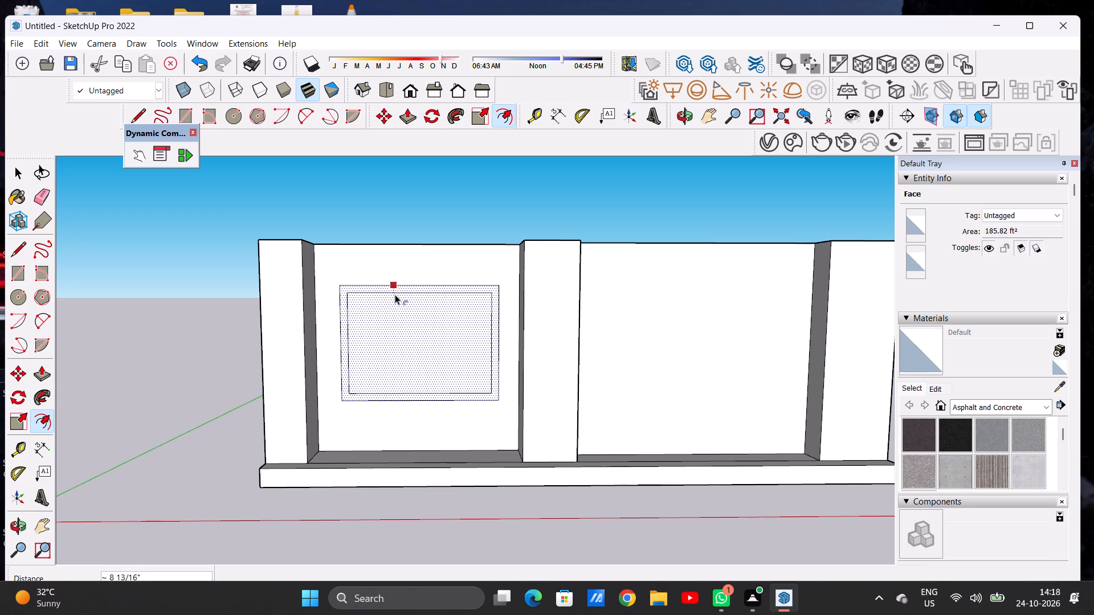
left_click(395, 294)
key("space")
Draw two closely spaced vertical lines about 9' 10" long inside the left bay window's inner outline, forming a central mullion strip.
type("L")
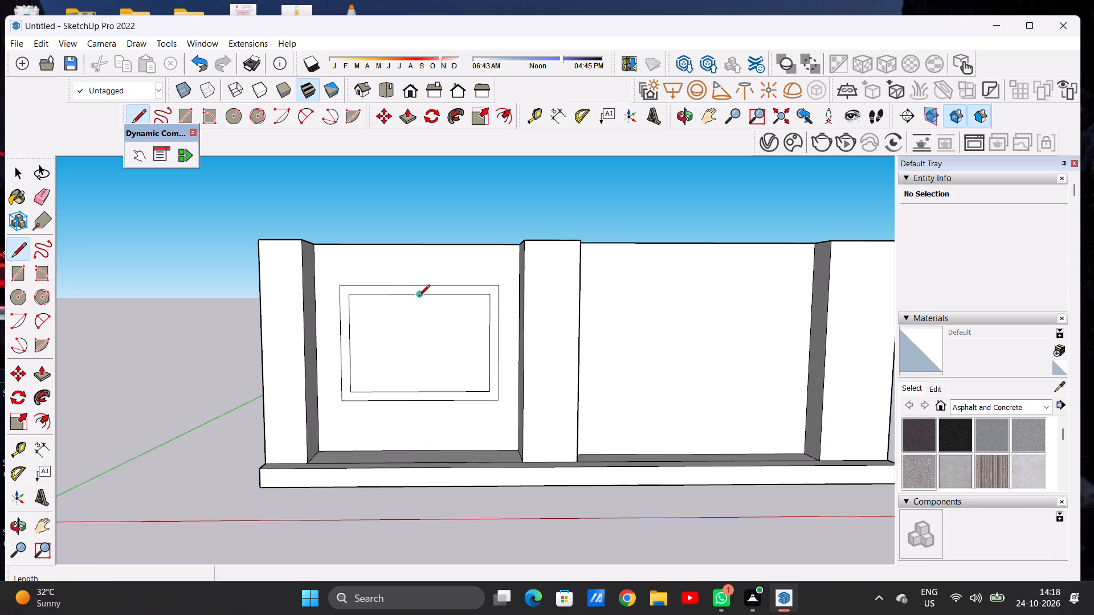
scroll(417, 297, "up", 6)
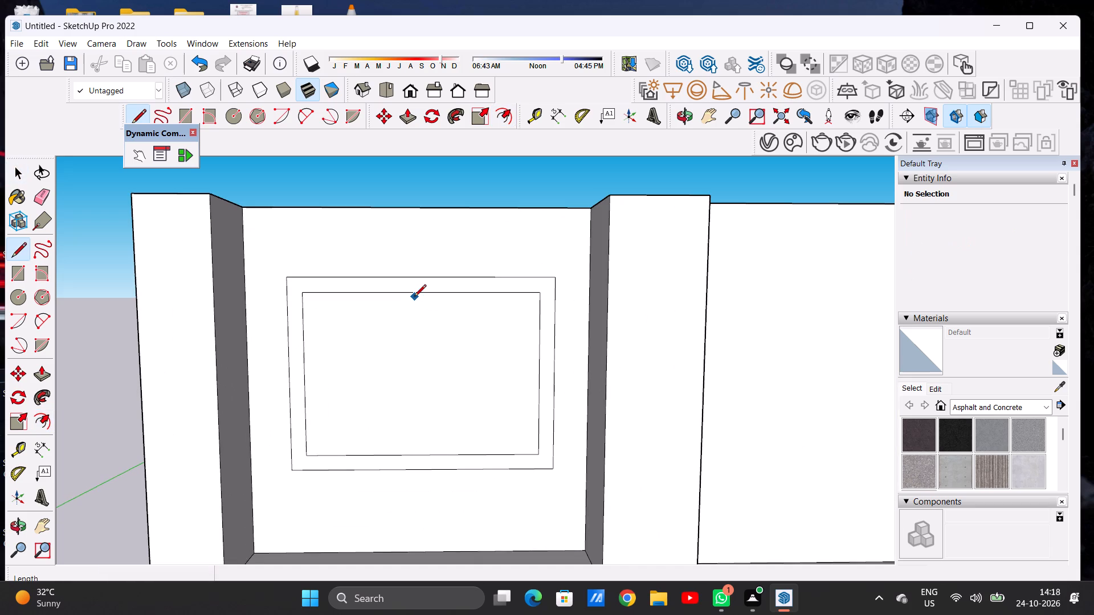
left_click(409, 290)
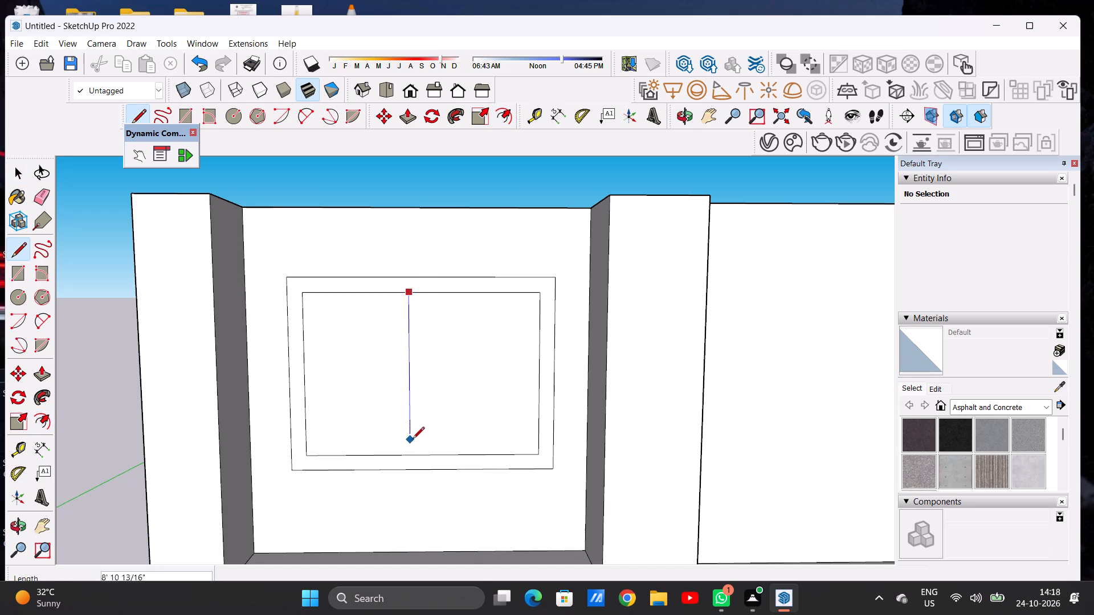
left_click(412, 454)
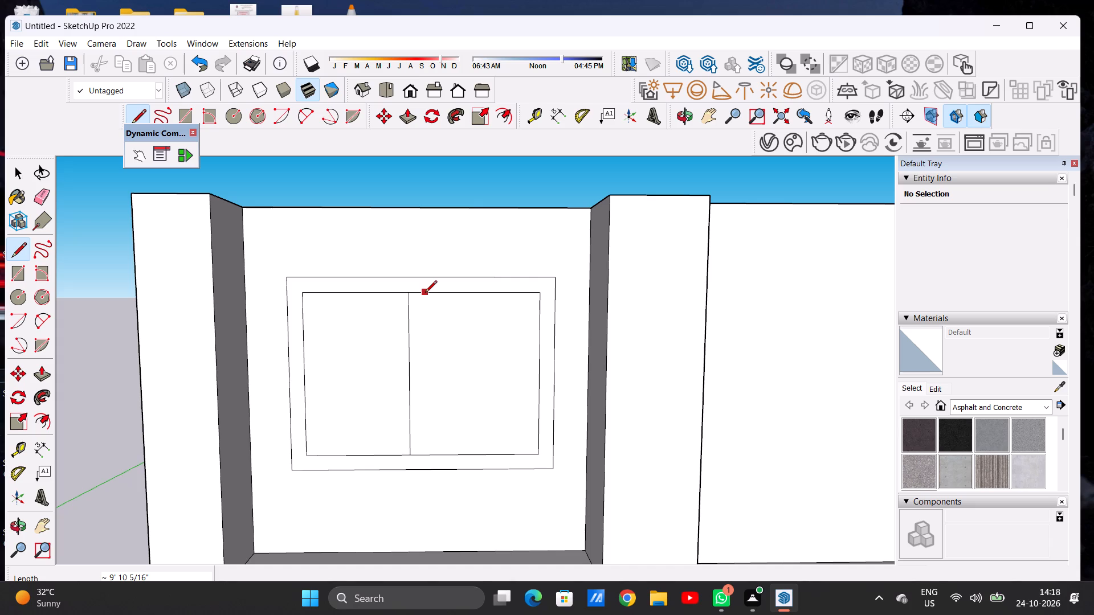
left_click(425, 293)
left_click(428, 449)
key("space")
Move the mullion strip's face and edges sideways about 4 11/16" toward the window's centre, then clear the selection.
scroll(354, 389, "down", 2)
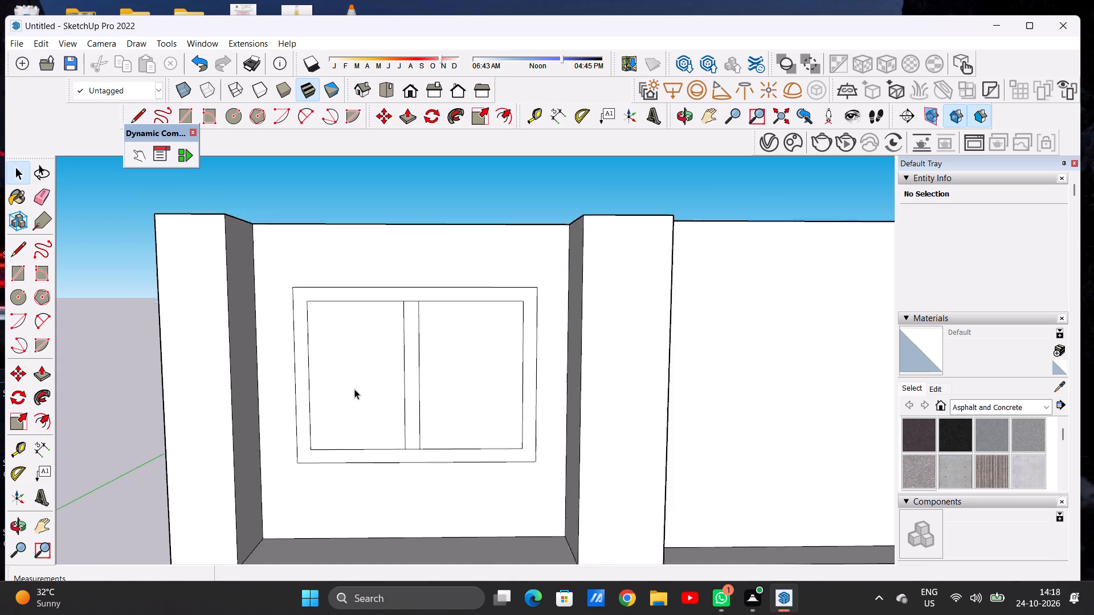
scroll(354, 389, "down", 4)
scroll(394, 418, "up", 7)
triple_click(387, 419)
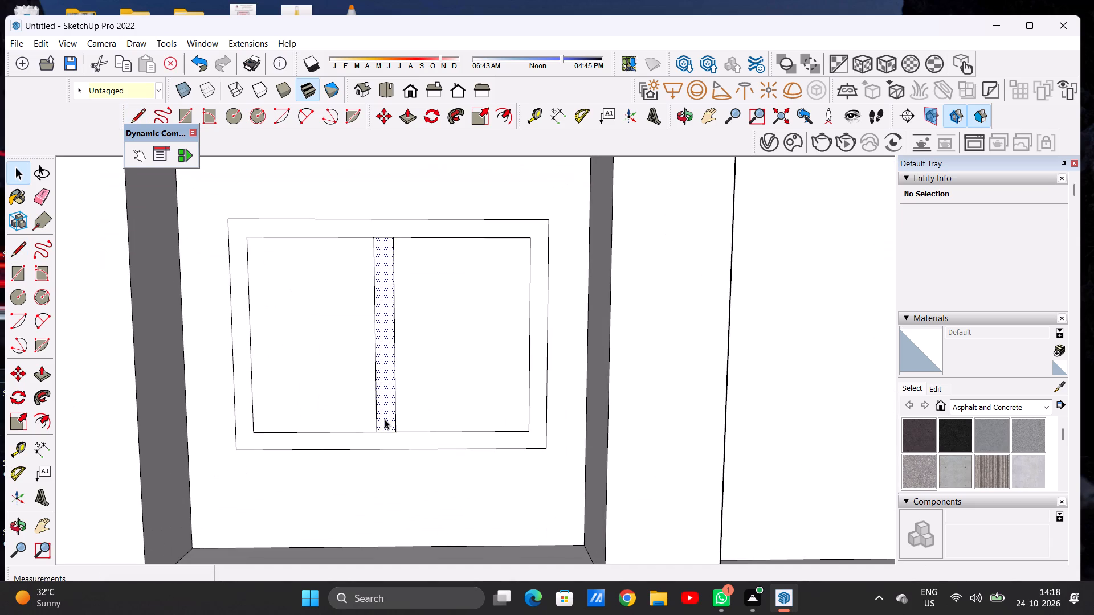
key("m")
left_click(395, 434)
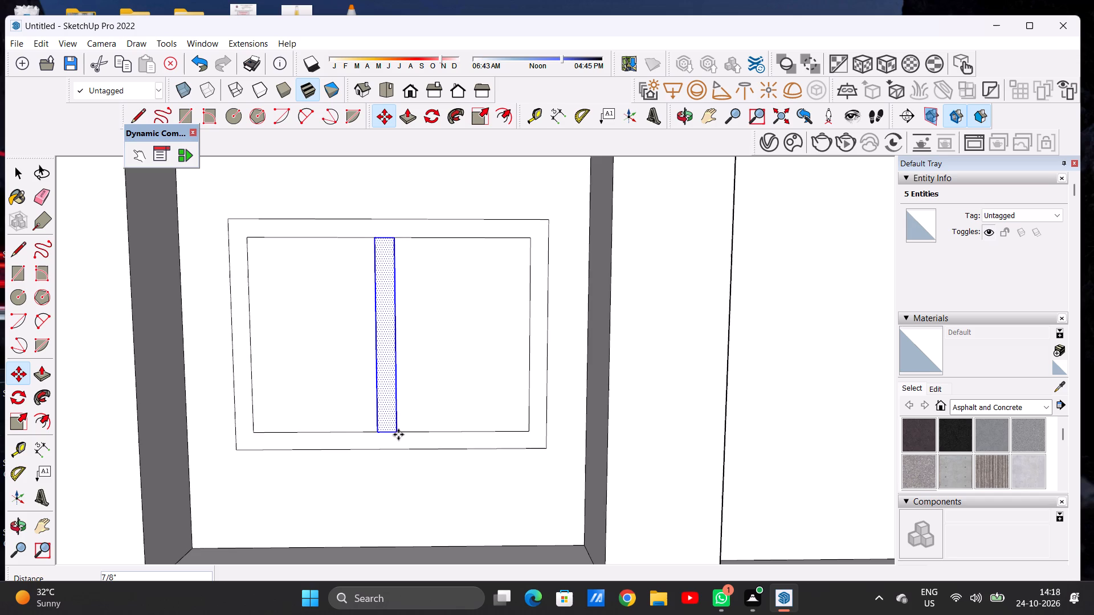
left_click(403, 434)
key("space")
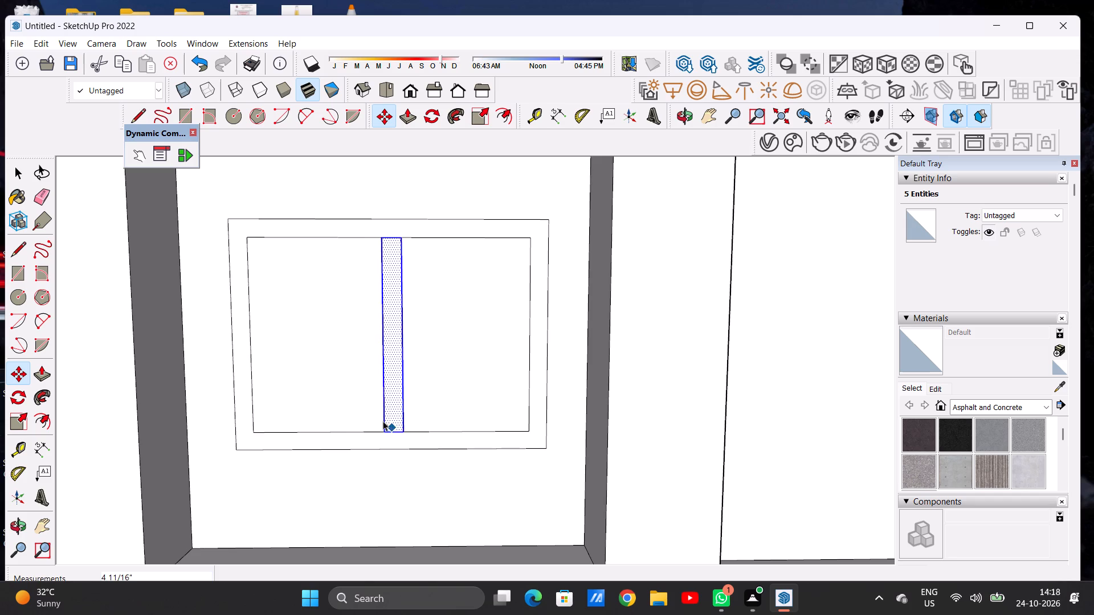
scroll(369, 392, "down", 9)
scroll(366, 358, "up", 1)
scroll(366, 358, "down", 3)
left_click(379, 244)
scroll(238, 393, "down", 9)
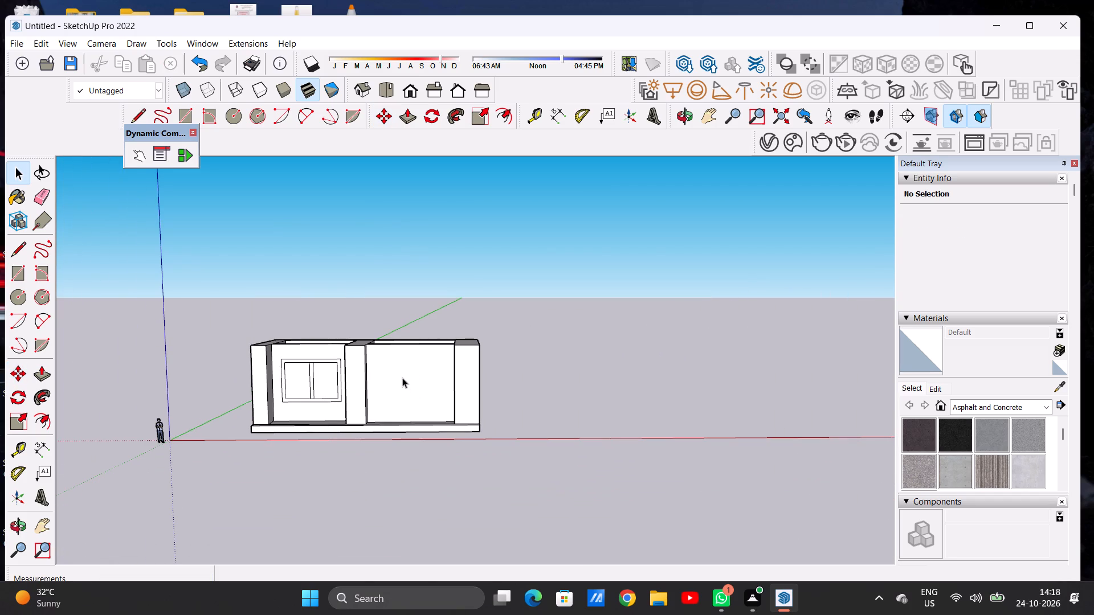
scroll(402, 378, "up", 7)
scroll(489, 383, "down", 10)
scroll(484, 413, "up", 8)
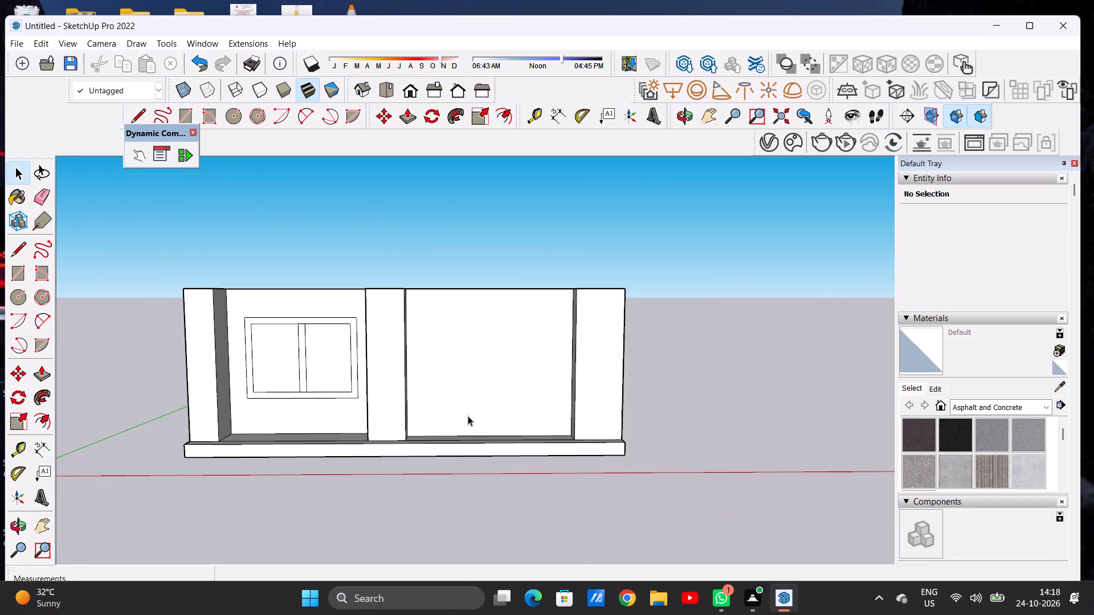
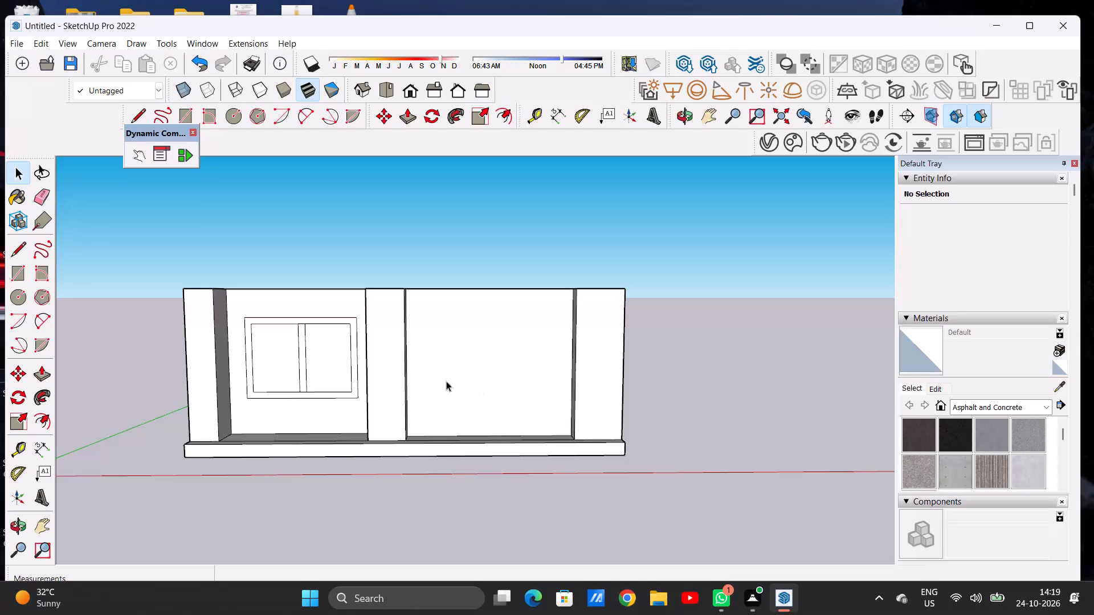
Draw a rectangle about 21' 8" wide and 18' 5" high on the right bay's recessed front wall, rising from the plinth.
scroll(413, 383, "down", 6)
scroll(455, 346, "up", 7)
middle_click_drag(460, 399, 447, 382)
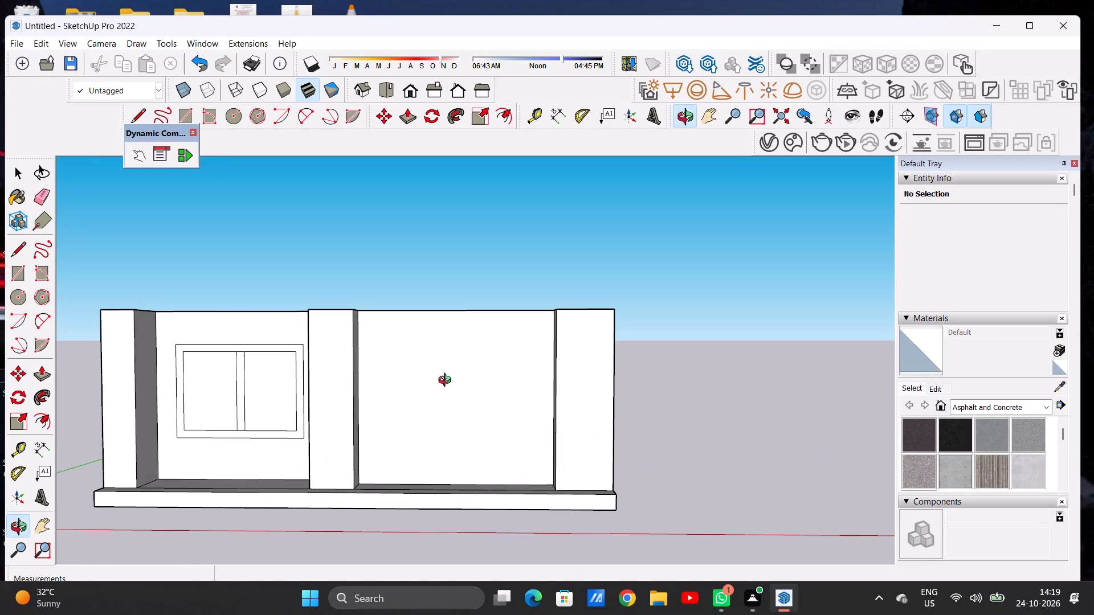
middle_click_drag(447, 382, 450, 399)
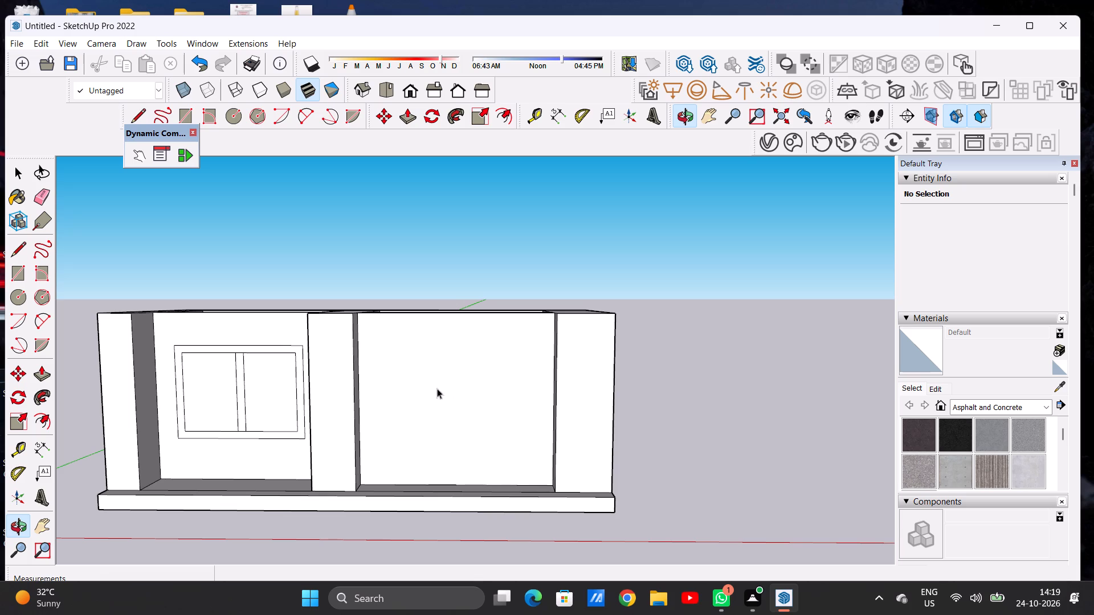
scroll(473, 363, "up", 1)
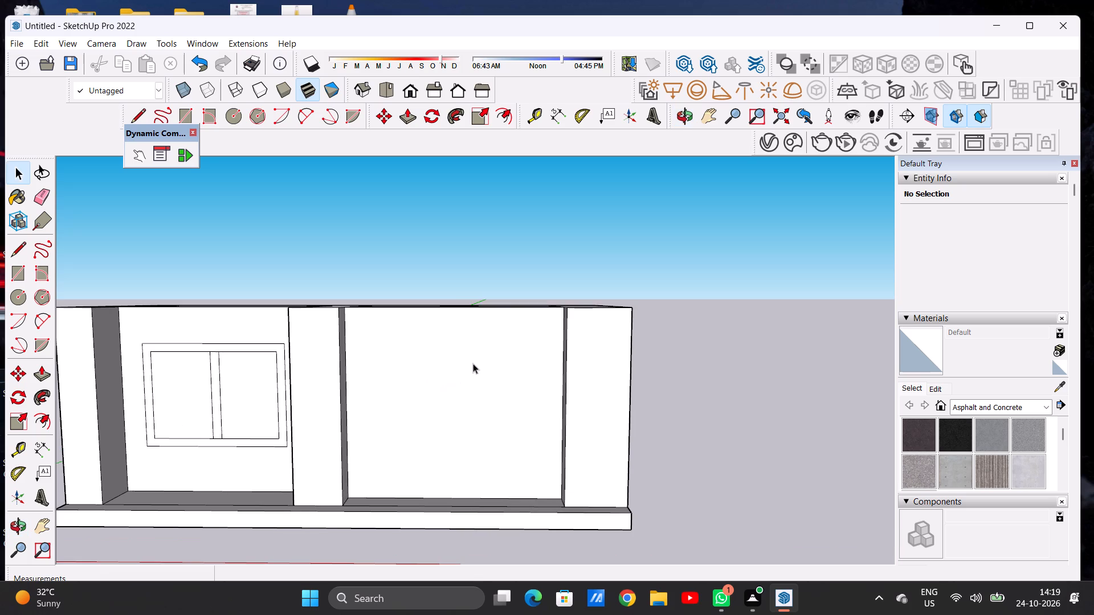
key("r")
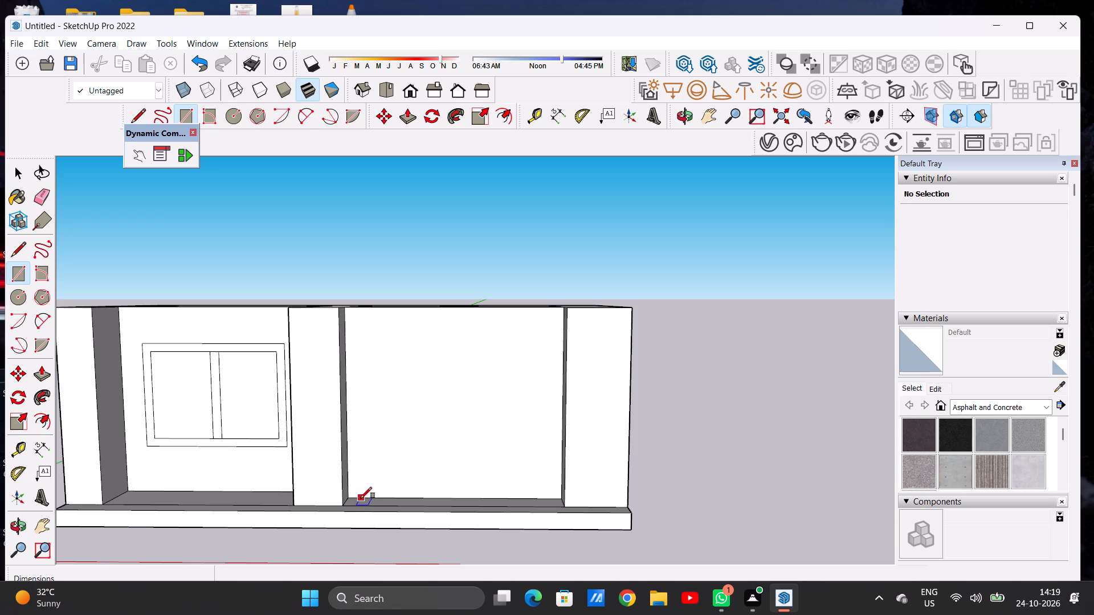
scroll(357, 492, "up", 1)
scroll(357, 492, "down", 1)
scroll(357, 492, "up", 5)
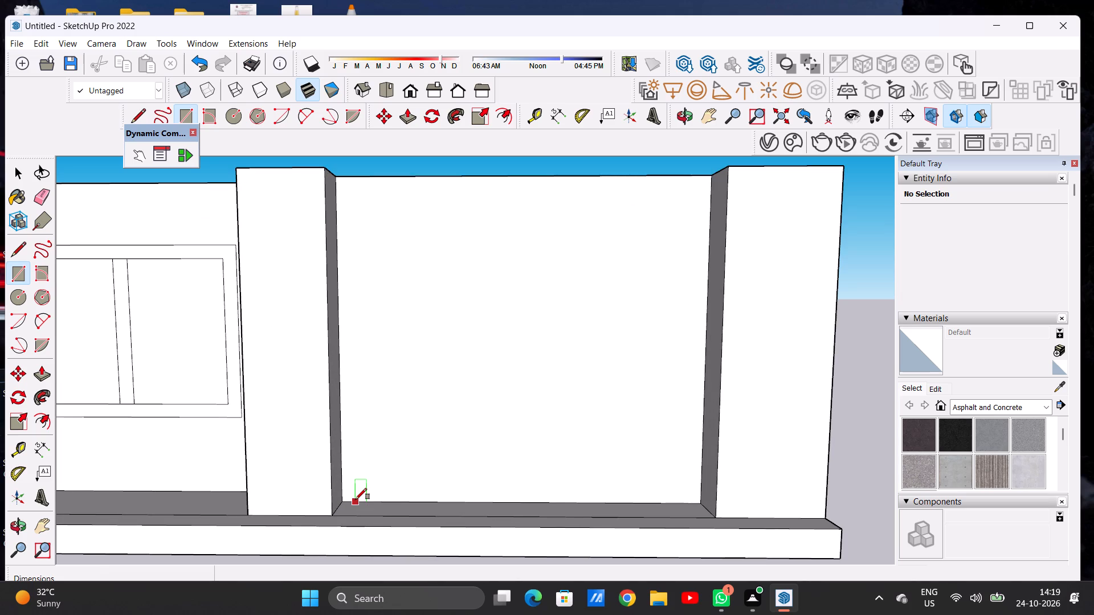
left_click(356, 499)
scroll(407, 235, "down", 6)
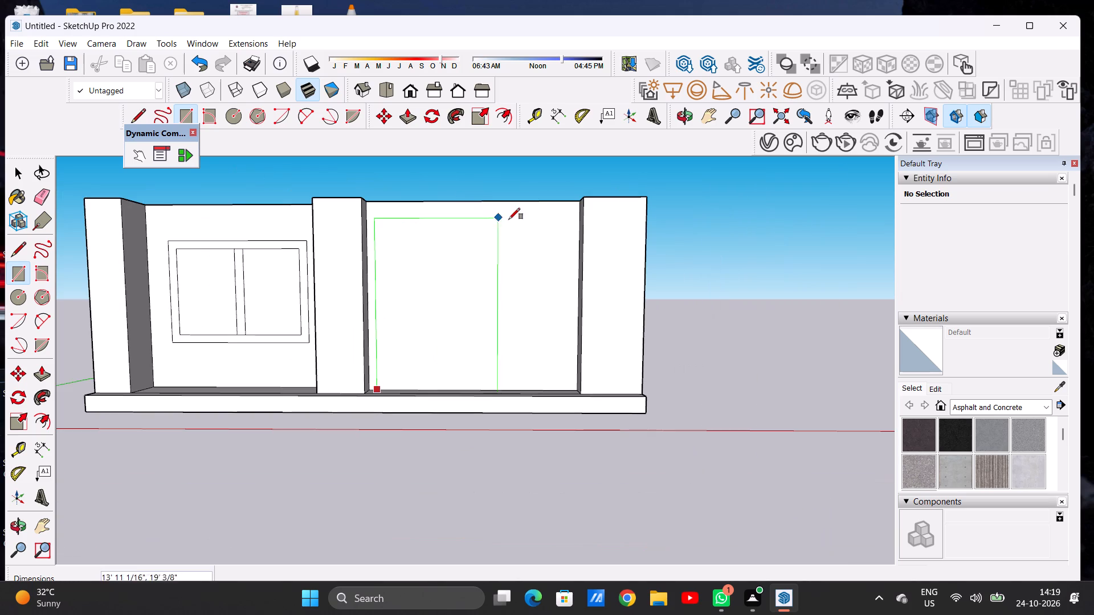
scroll(538, 219, "up", 4)
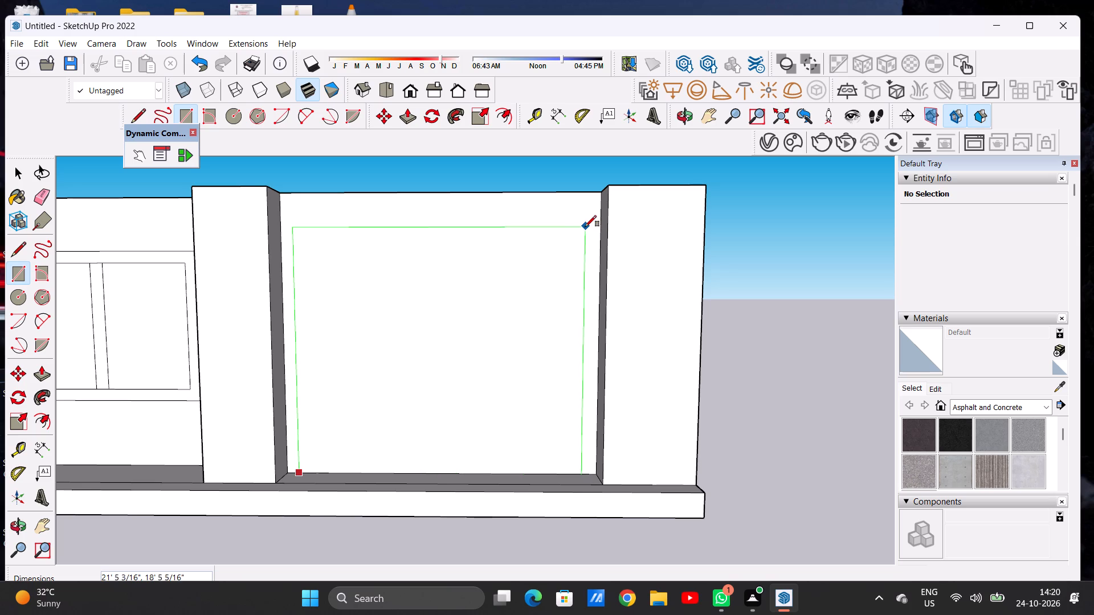
left_click(588, 227)
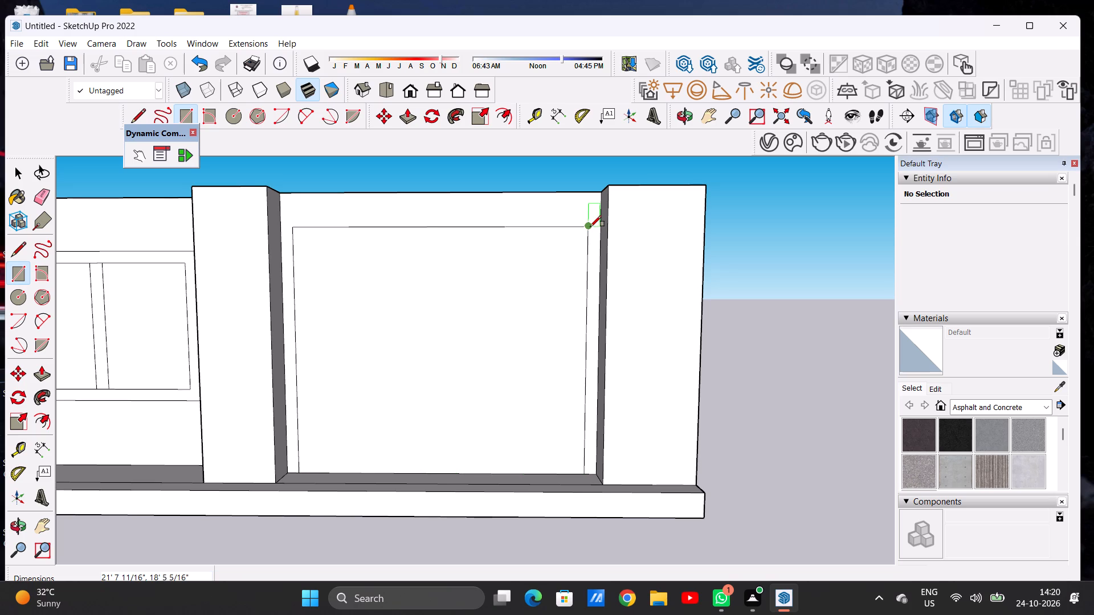
key("space")
Examine the ground-floor model with its window and new right-bay outline from above and in the front view.
scroll(497, 357, "down", 5)
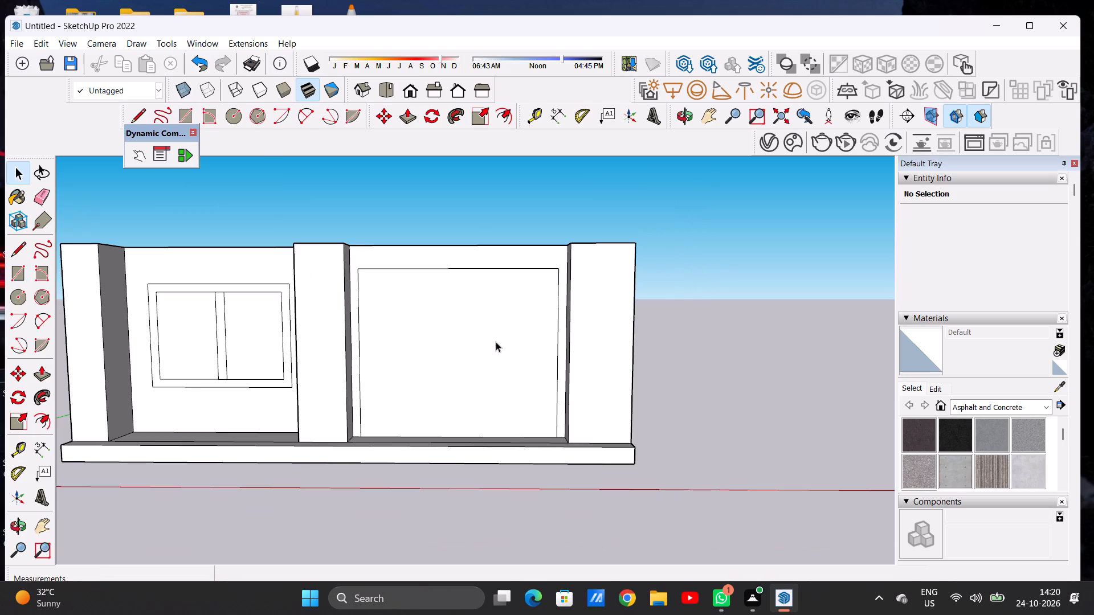
scroll(334, 253, "up", 7)
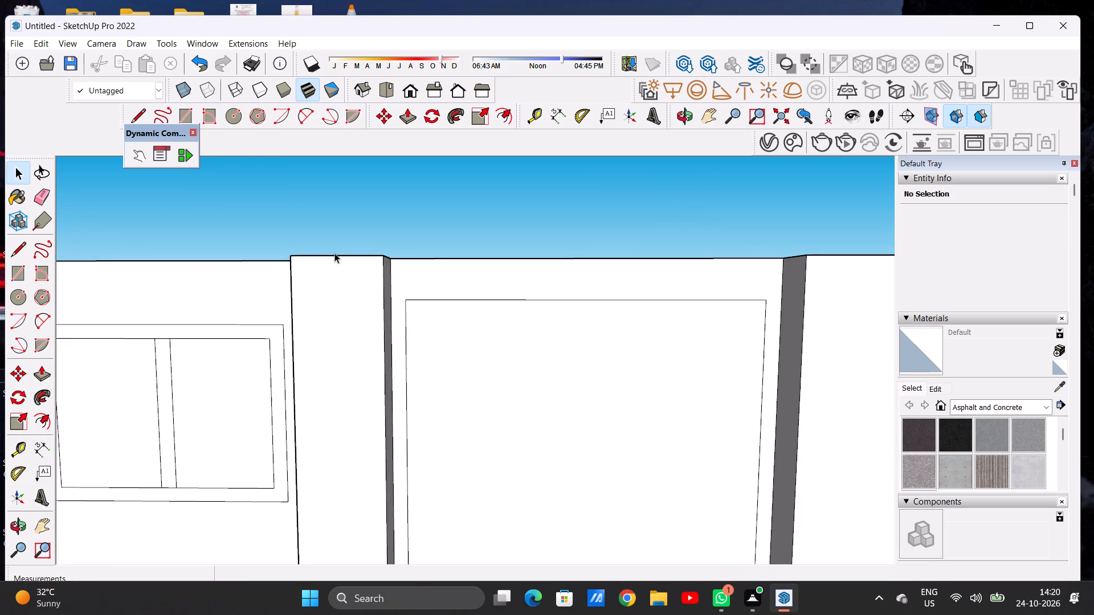
scroll(339, 247, "down", 8)
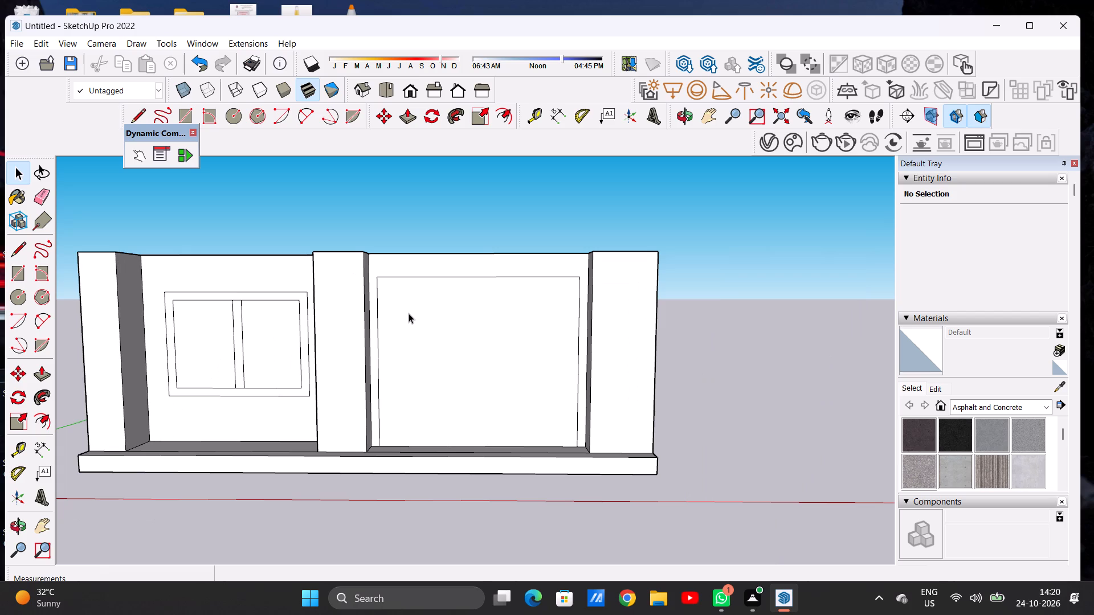
scroll(413, 313, "down", 5)
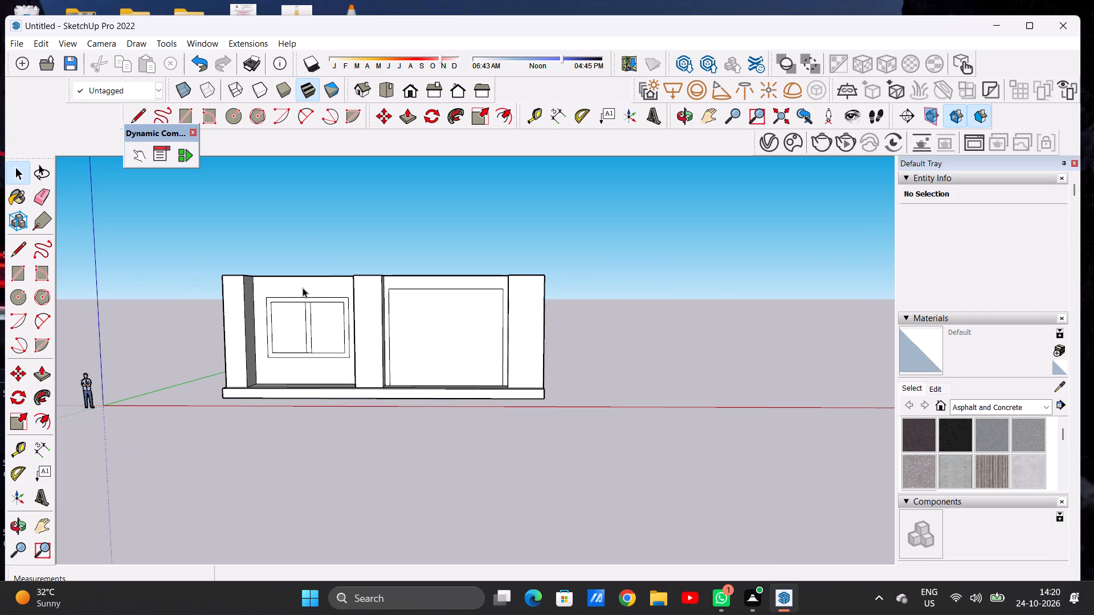
middle_click_drag(299, 288, 297, 433)
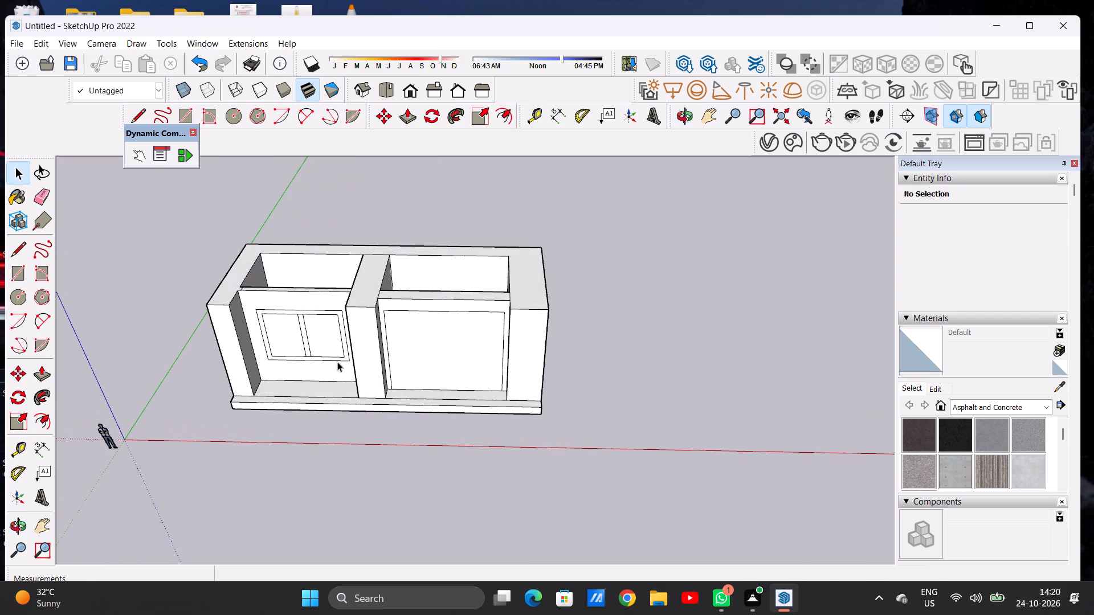
middle_click_drag(469, 354, 459, 268)
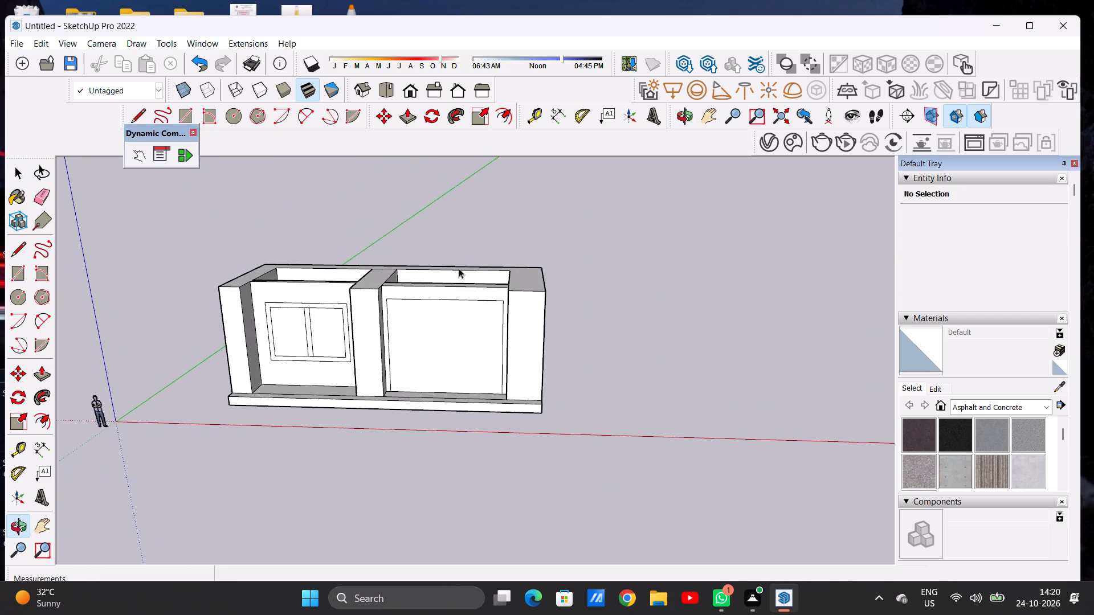
scroll(440, 343, "up", 4)
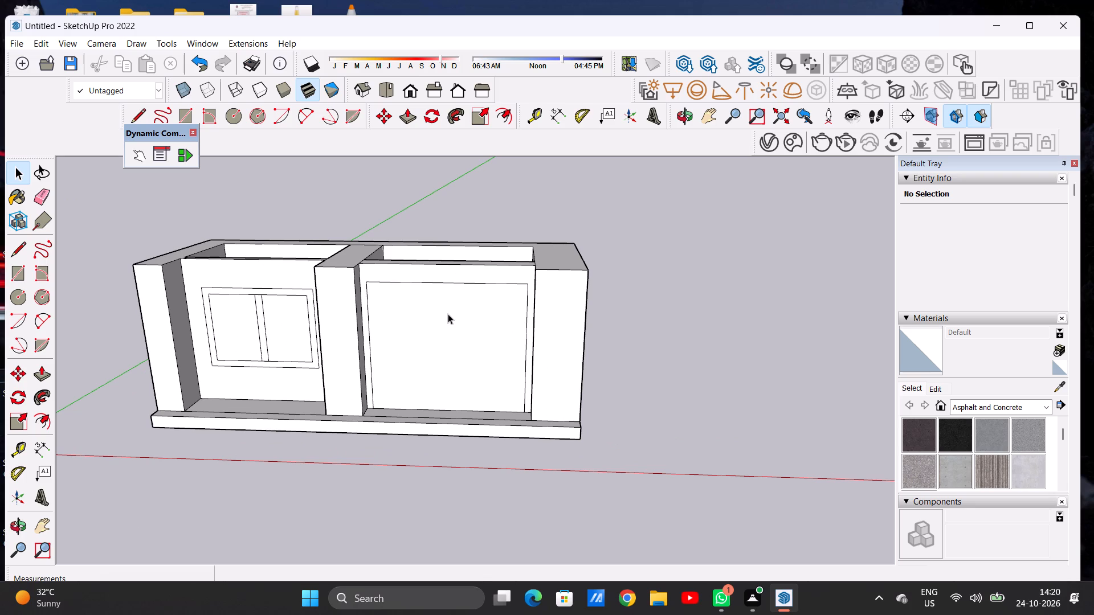
scroll(411, 313, "down", 3)
middle_click_drag(468, 348, 475, 338)
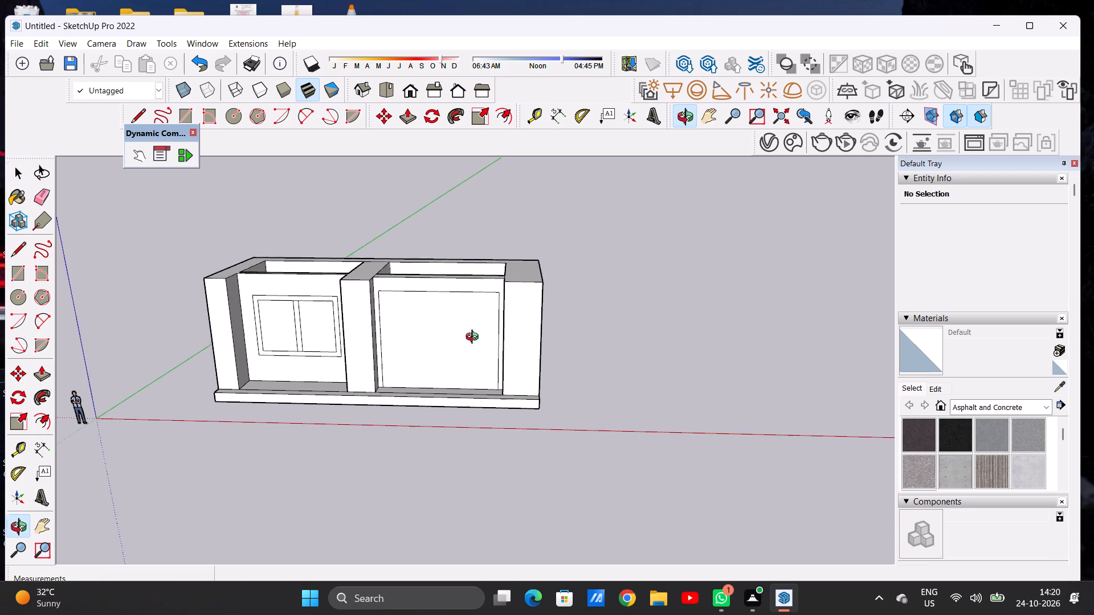
middle_click_drag(475, 338, 491, 300)
scroll(477, 314, "up", 6)
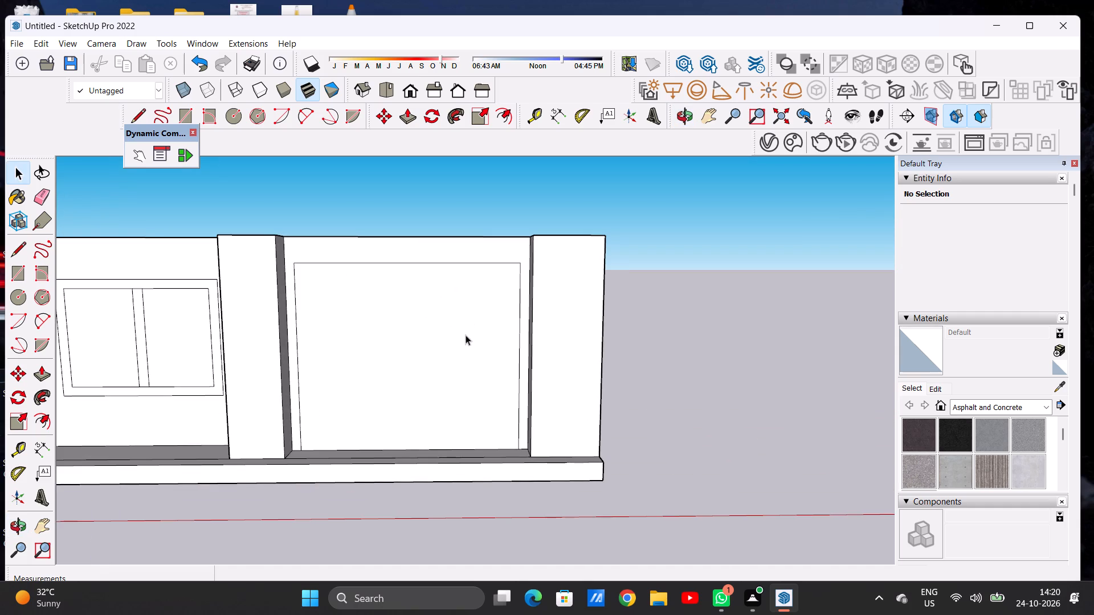
middle_click_drag(466, 335, 446, 300)
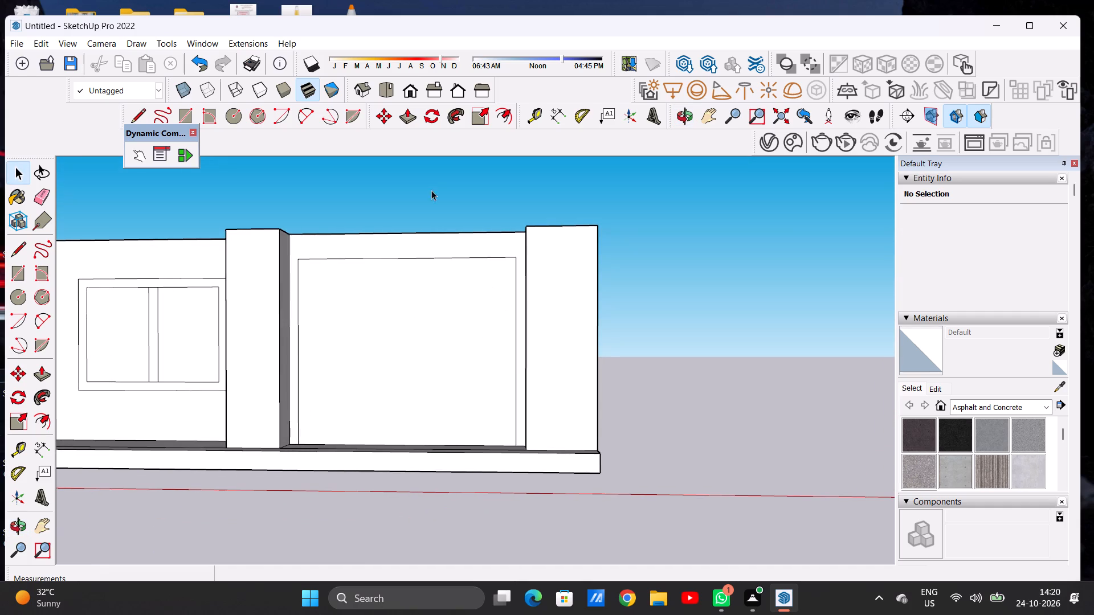
left_click(410, 88)
scroll(414, 280, "down", 3)
scroll(613, 294, "up", 1)
scroll(615, 294, "down", 1)
scroll(631, 294, "up", 7)
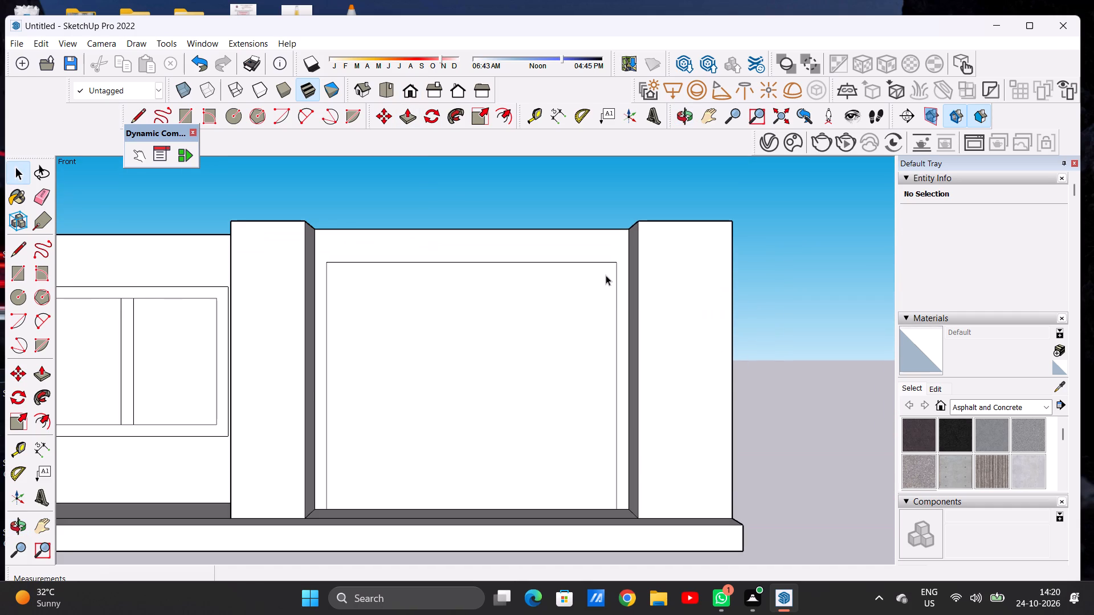
Offset the right bay's rectangle inward by about 8" to form a frame outline.
middle_click_drag(606, 275, 606, 306)
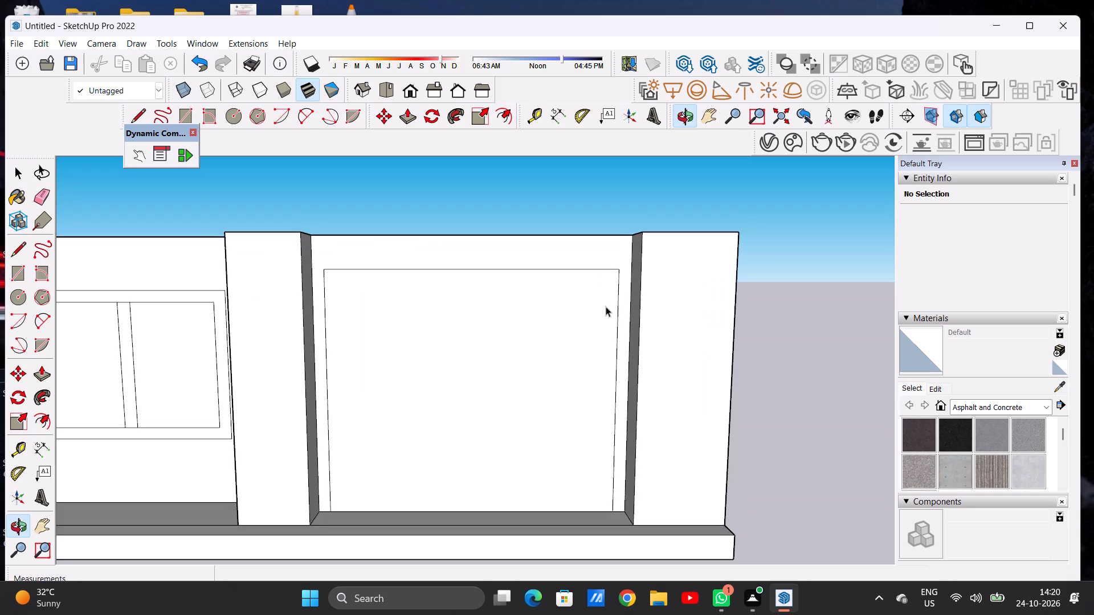
type("OF")
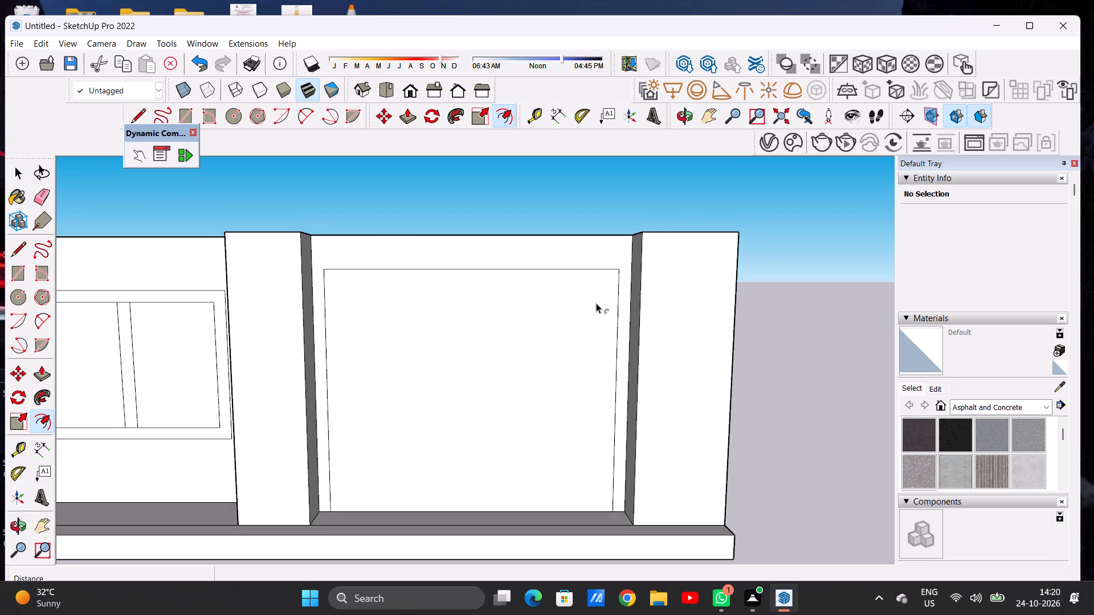
left_click(451, 305)
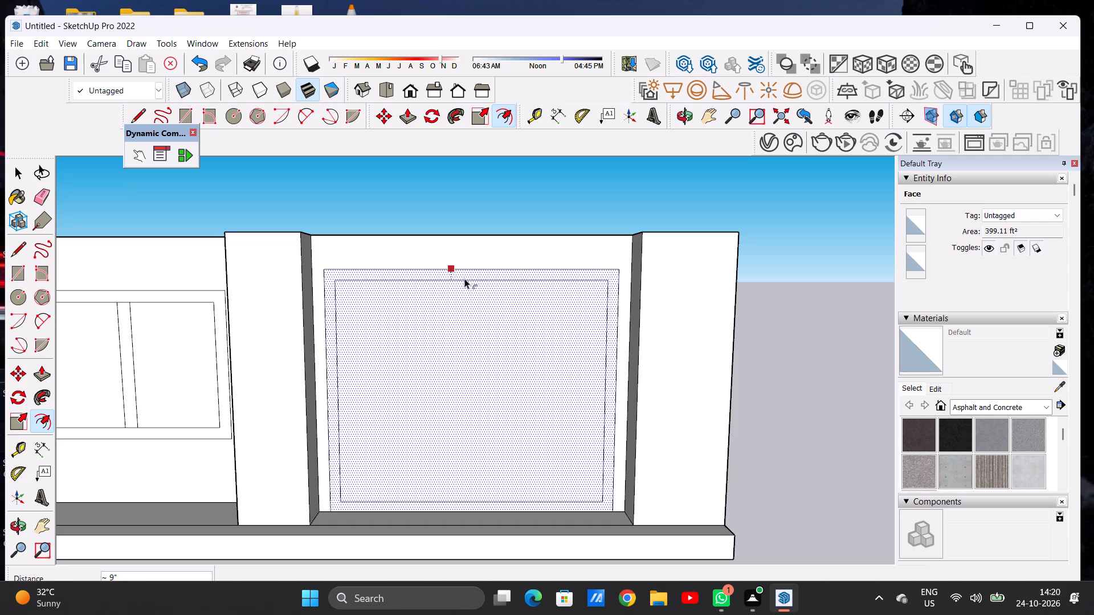
left_click(464, 278)
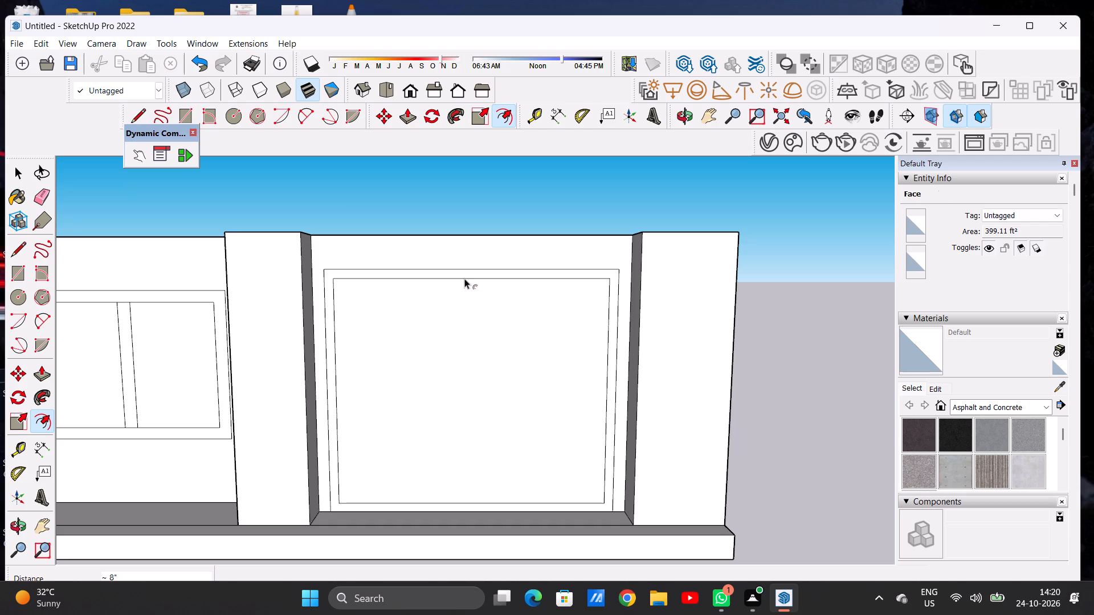
key("space")
Draw two closely spaced vertical lines about 17' 1" long inside the right bay's inner outline, forming a mullion strip near its left side.
type("L")
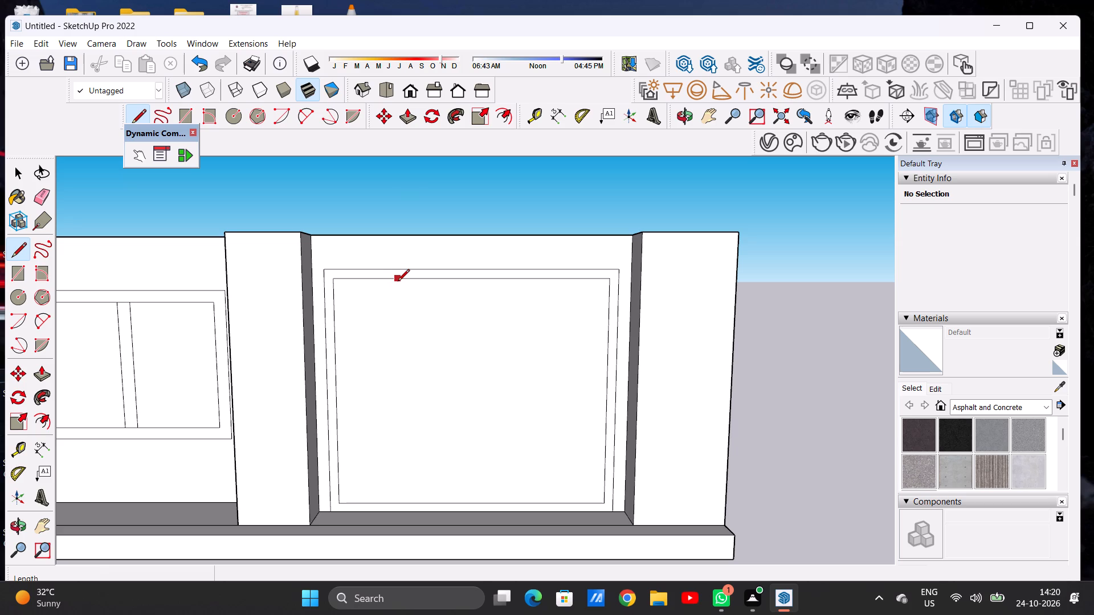
left_click(401, 281)
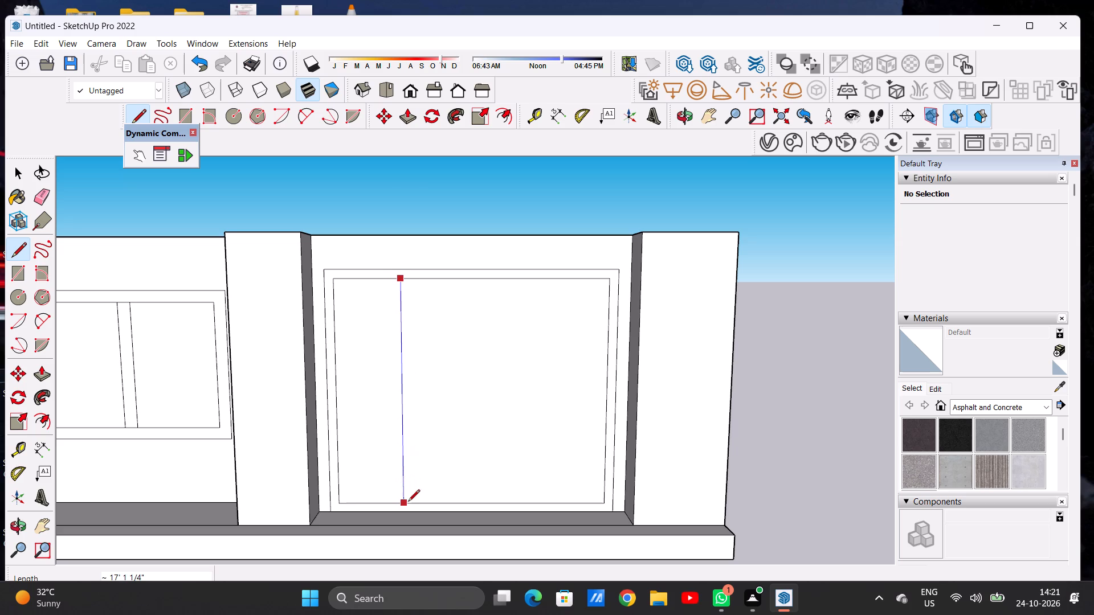
left_click(408, 502)
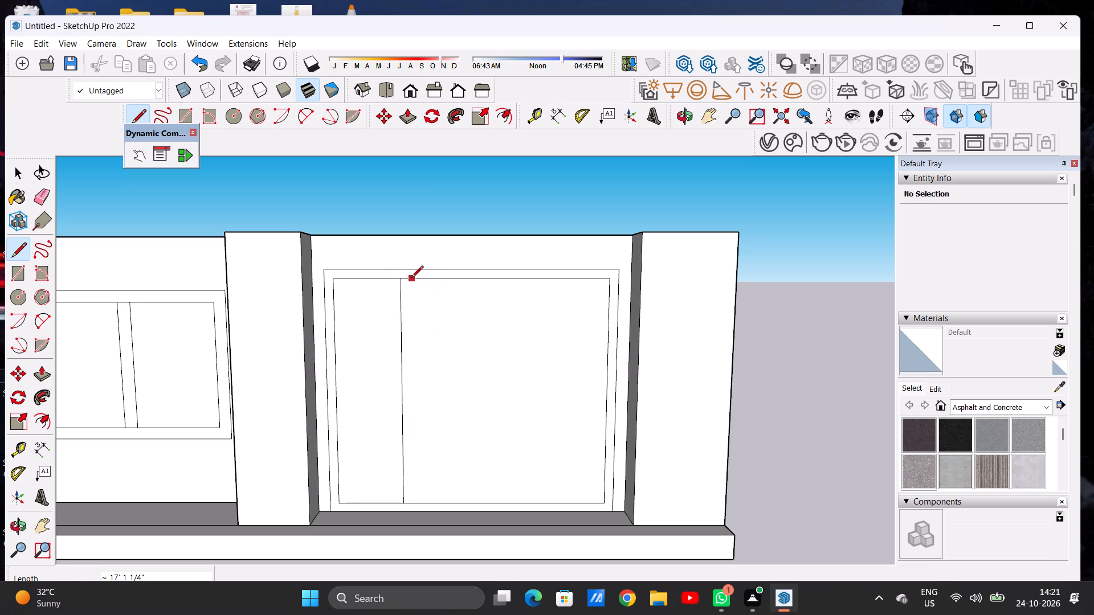
left_click(410, 280)
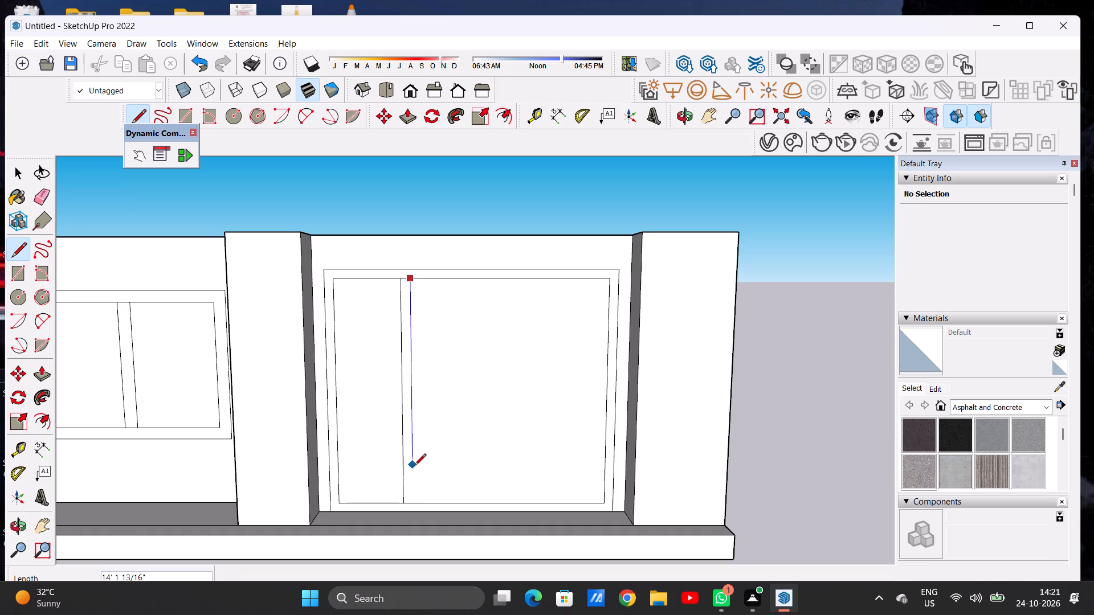
left_click(416, 501)
key("space")
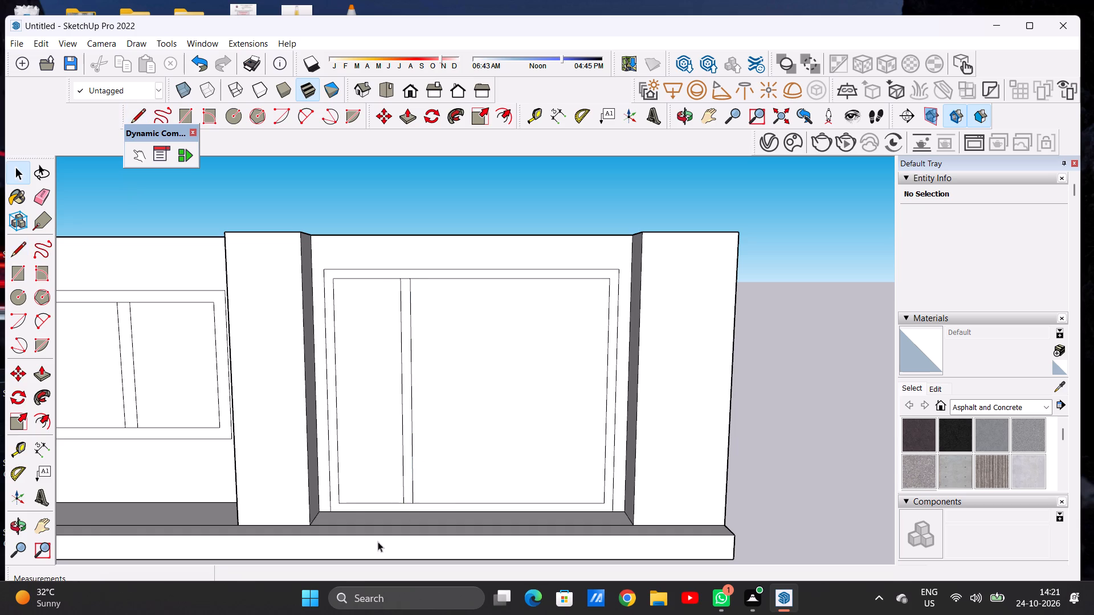
Copy the right bay's mullion strip sideways about 4' 10", copy it again about 5' 5" further along, and clear the selection.
scroll(415, 504, "up", 6)
double_click(403, 490)
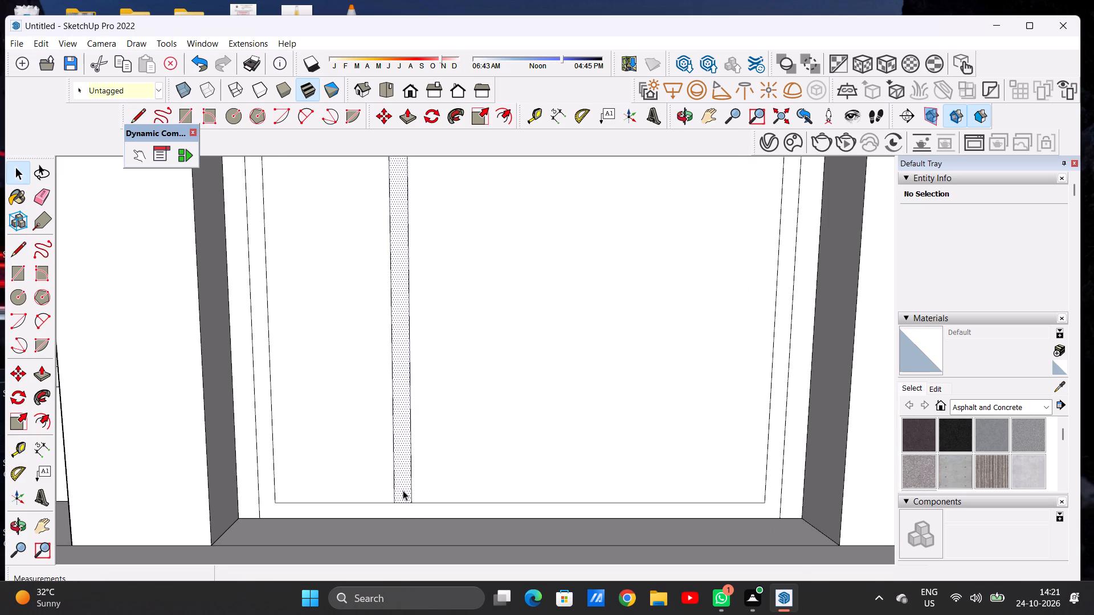
key("m")
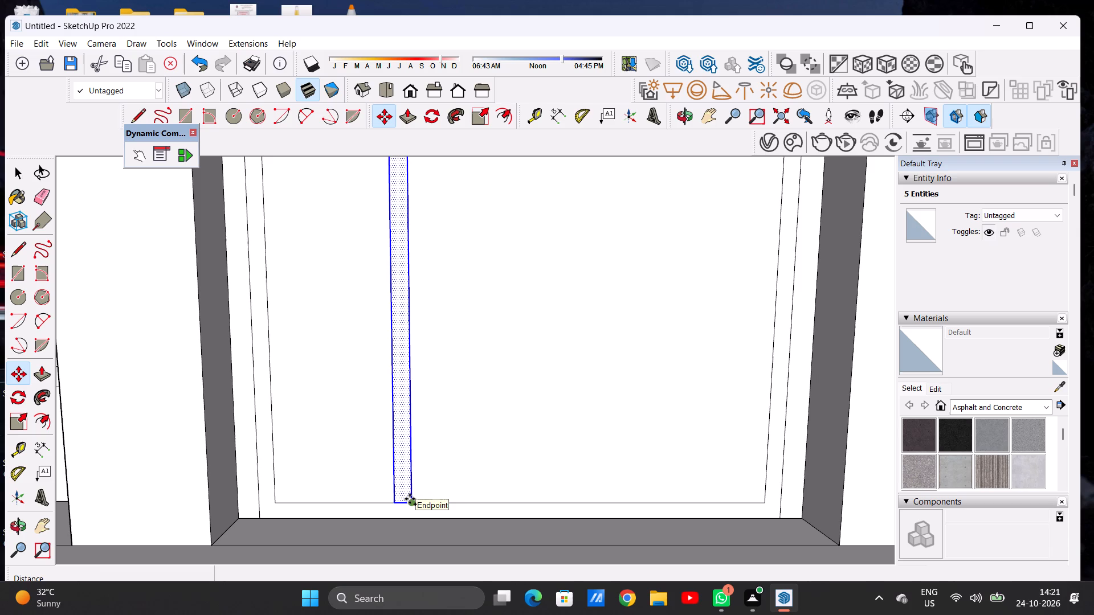
left_click(410, 499)
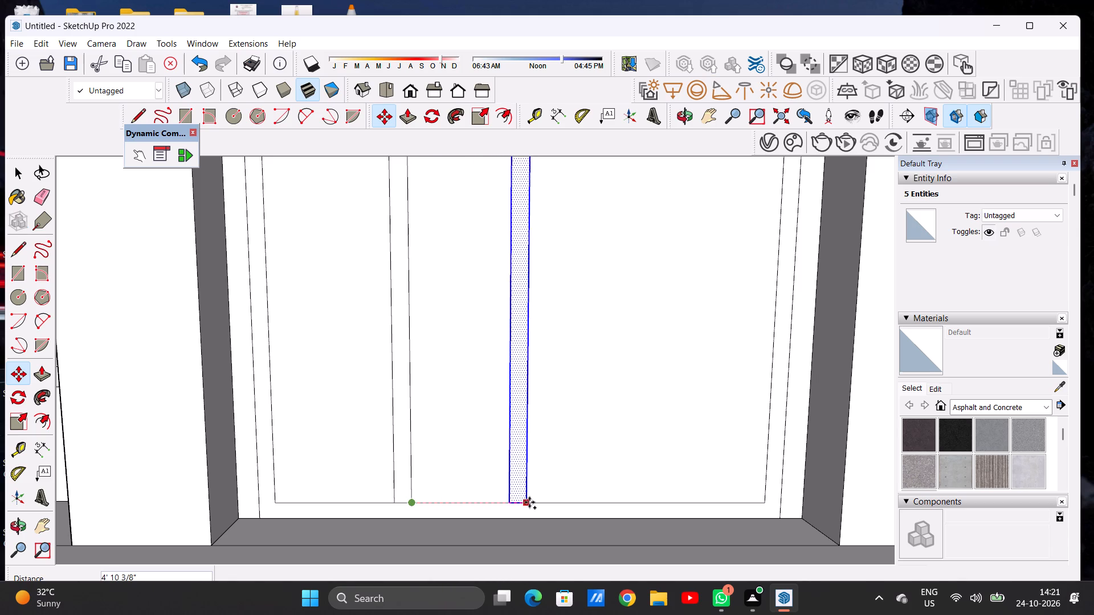
left_click(528, 502)
left_click(528, 502)
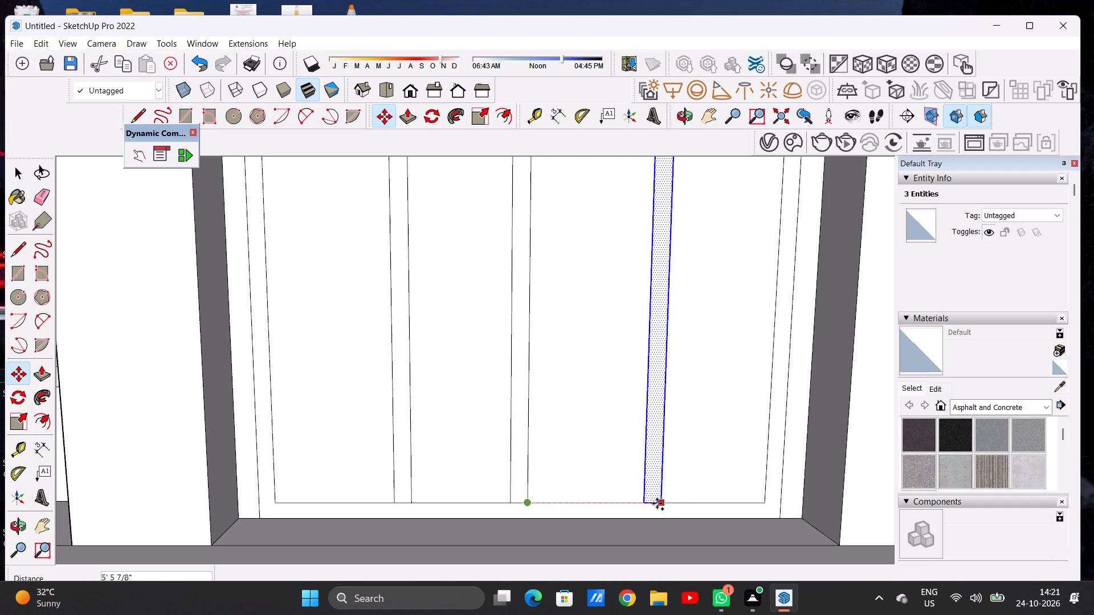
left_click(659, 503)
key("space")
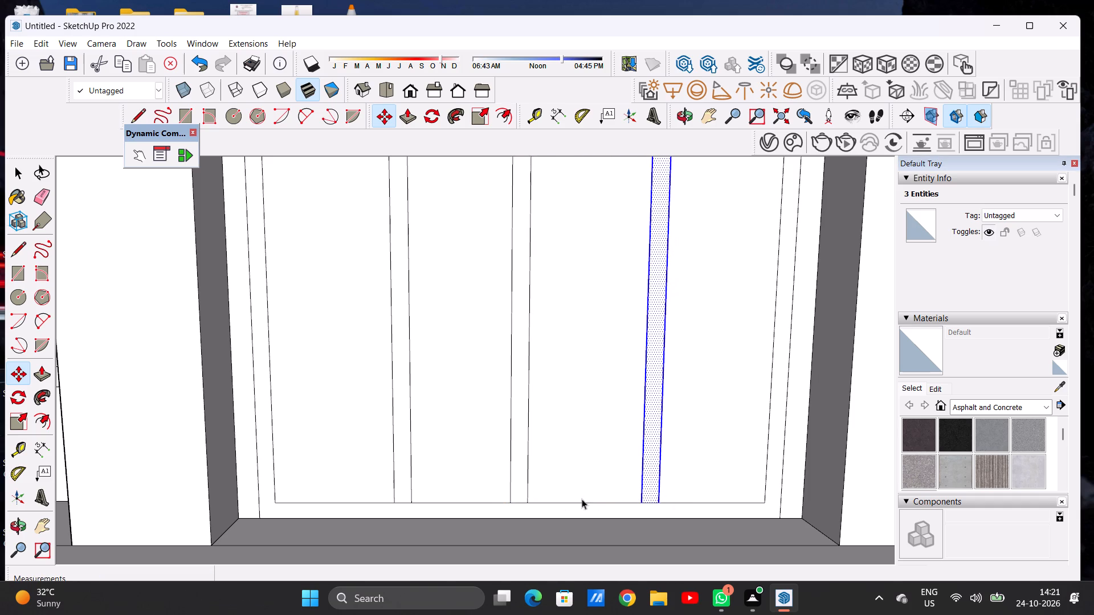
scroll(500, 508, "down", 15)
left_click(710, 417)
scroll(501, 464, "down", 2)
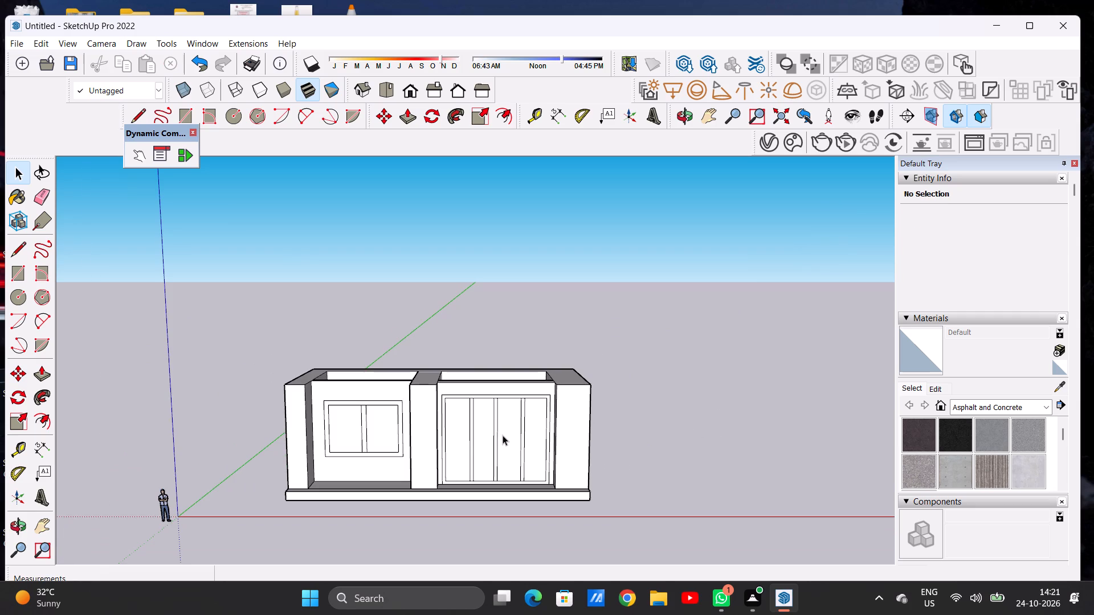
middle_click_drag(533, 468, 550, 432)
scroll(487, 438, "up", 1)
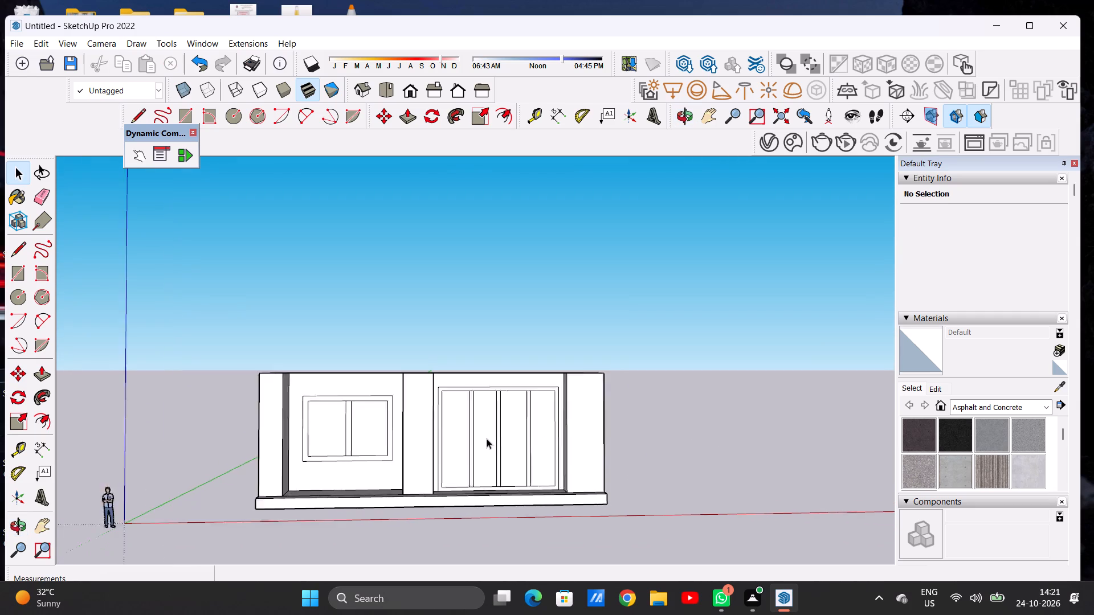
Shift the right bay's first mullion strip outward, away from the centre mullion, by about 4" and clear the selection.
scroll(487, 438, "up", 4)
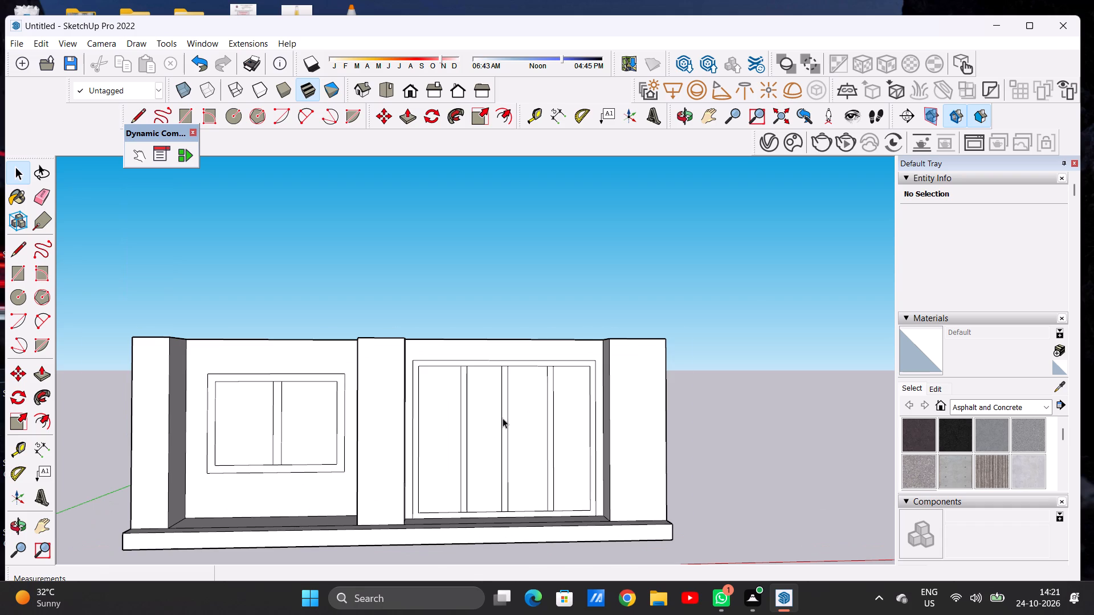
scroll(503, 418, "up", 4)
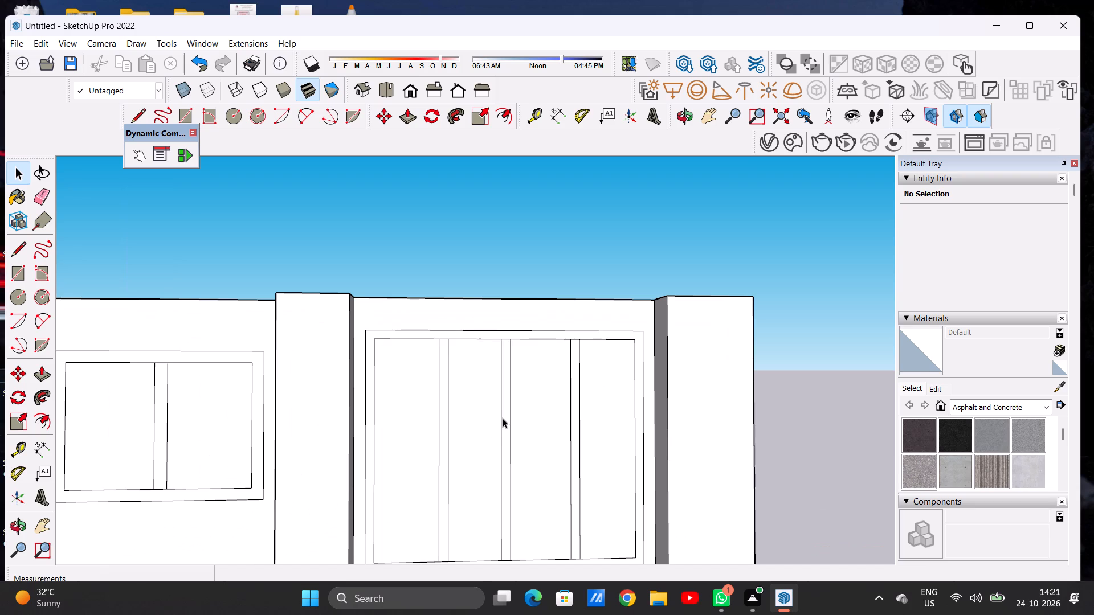
scroll(469, 420, "down", 5)
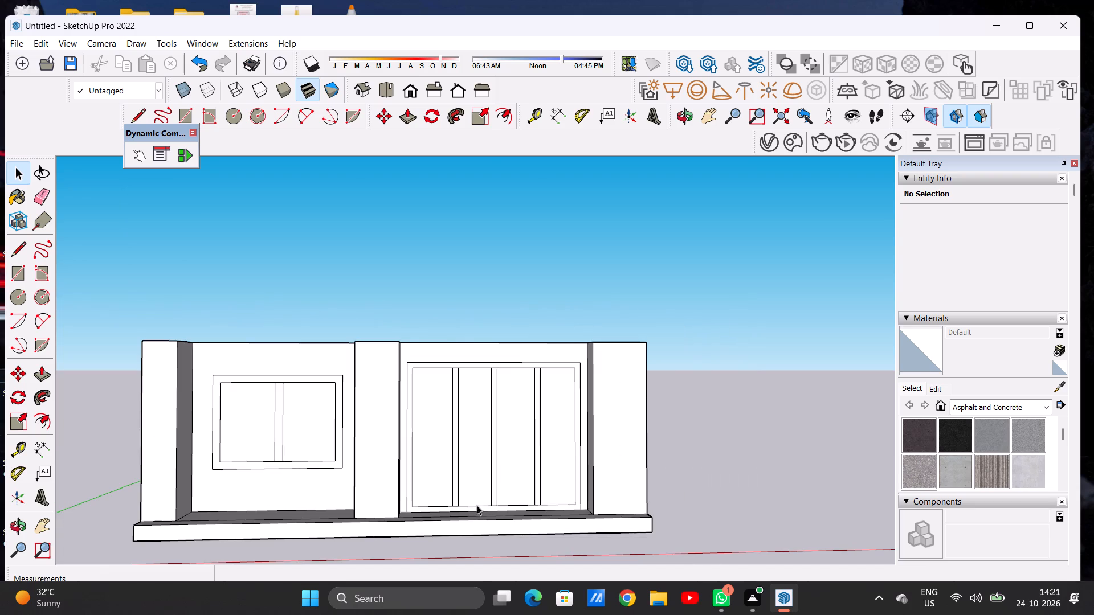
scroll(474, 512, "up", 6)
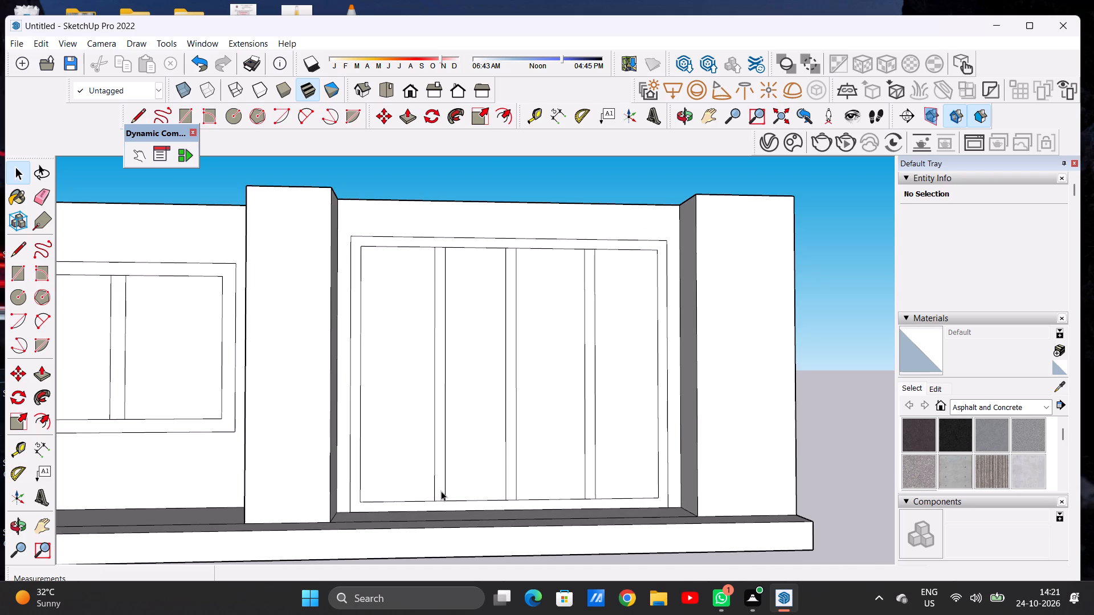
double_click(441, 491)
scroll(439, 495, "up", 3)
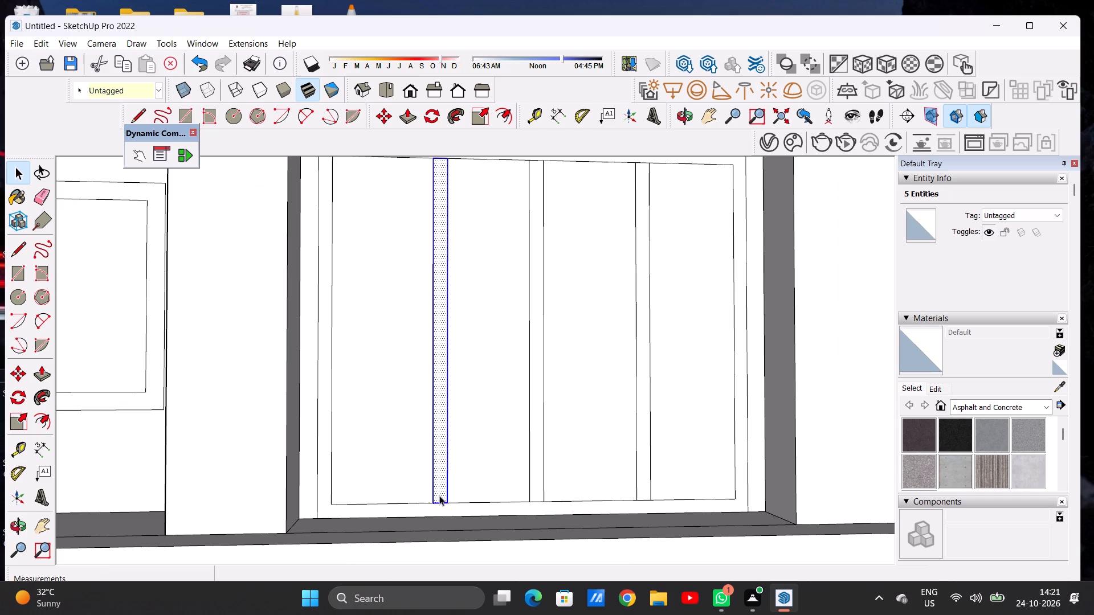
key("m")
left_click(449, 504)
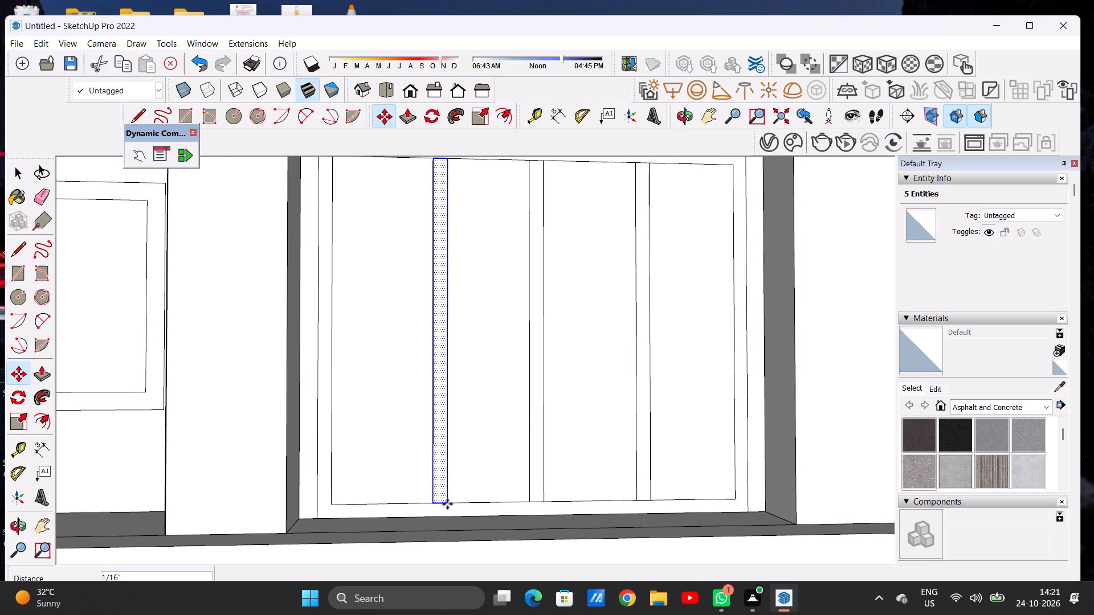
left_click(440, 503)
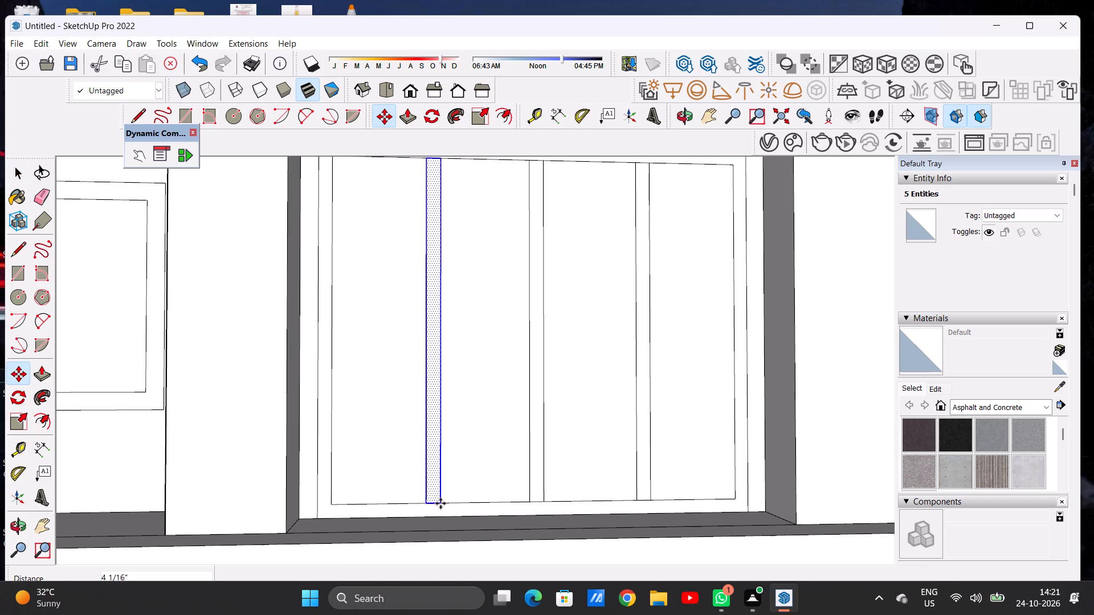
key("space")
scroll(397, 454, "down", 12)
left_click(652, 344)
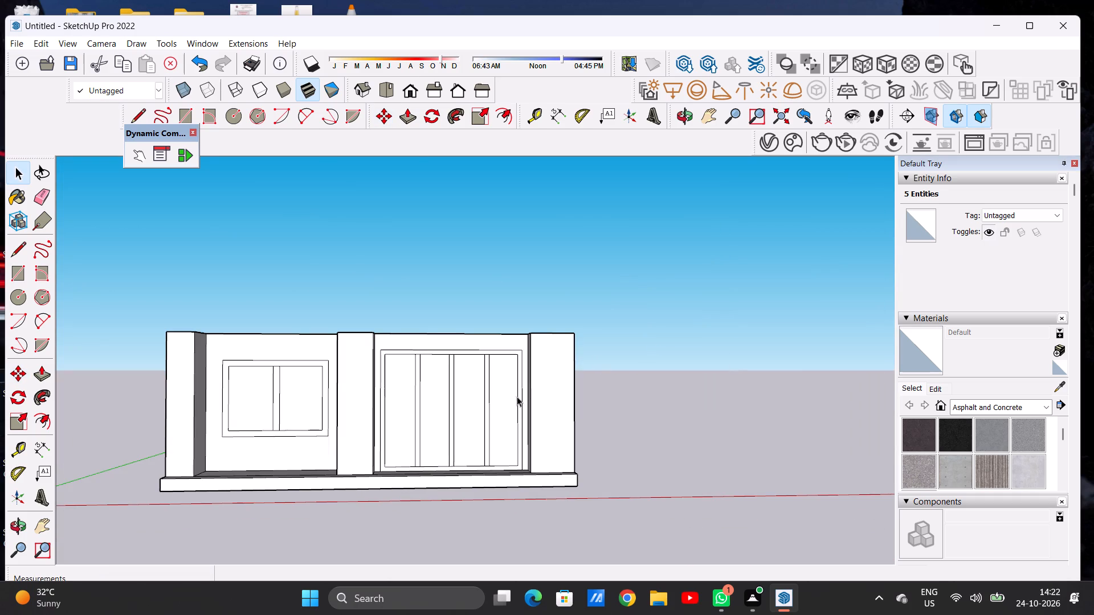
Draw a narrow upright handle rectangle about 3' 4" by 6" on the door panel just left of the centre mullion.
scroll(598, 404, "down", 6)
scroll(508, 406, "up", 13)
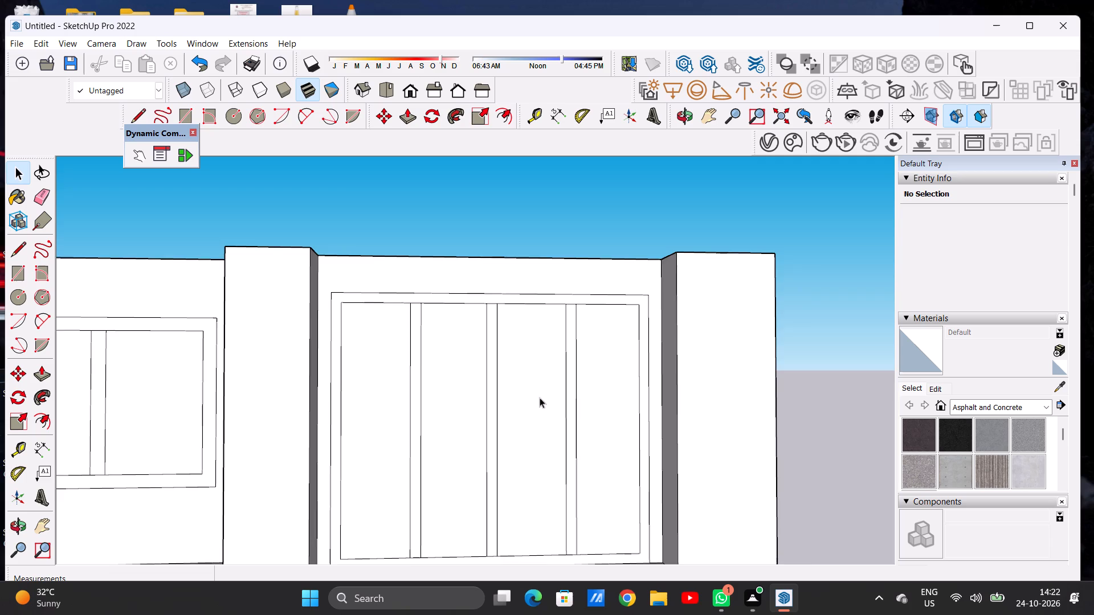
middle_click_drag(560, 409, 541, 463)
scroll(560, 393, "up", 1)
scroll(560, 393, "down", 9)
scroll(584, 427, "up", 5)
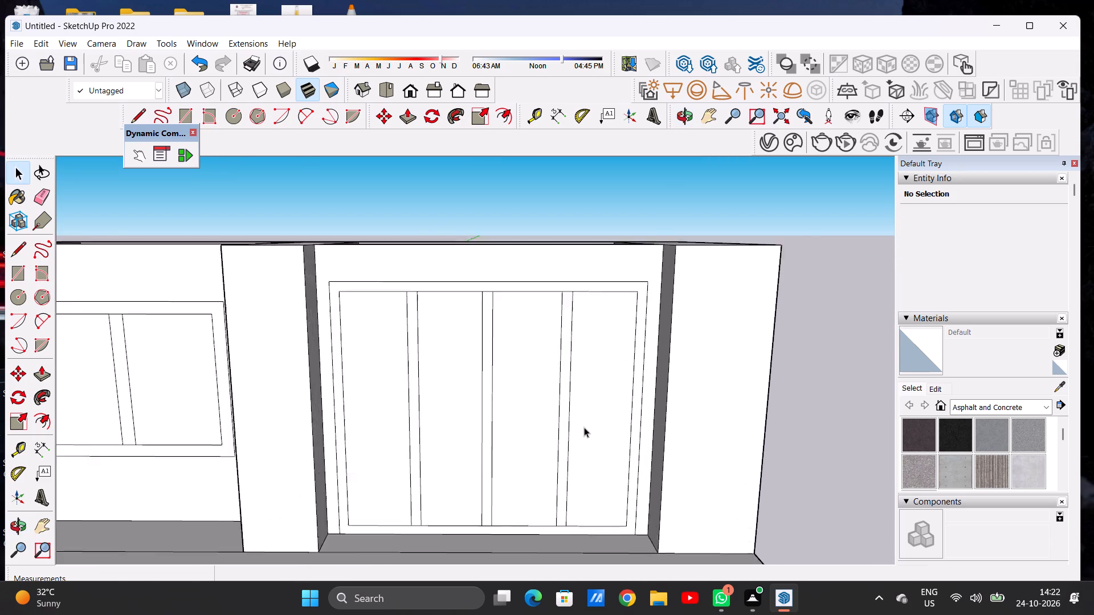
scroll(584, 427, "up", 1)
middle_click_drag(590, 442, 595, 409)
scroll(490, 428, "up", 1)
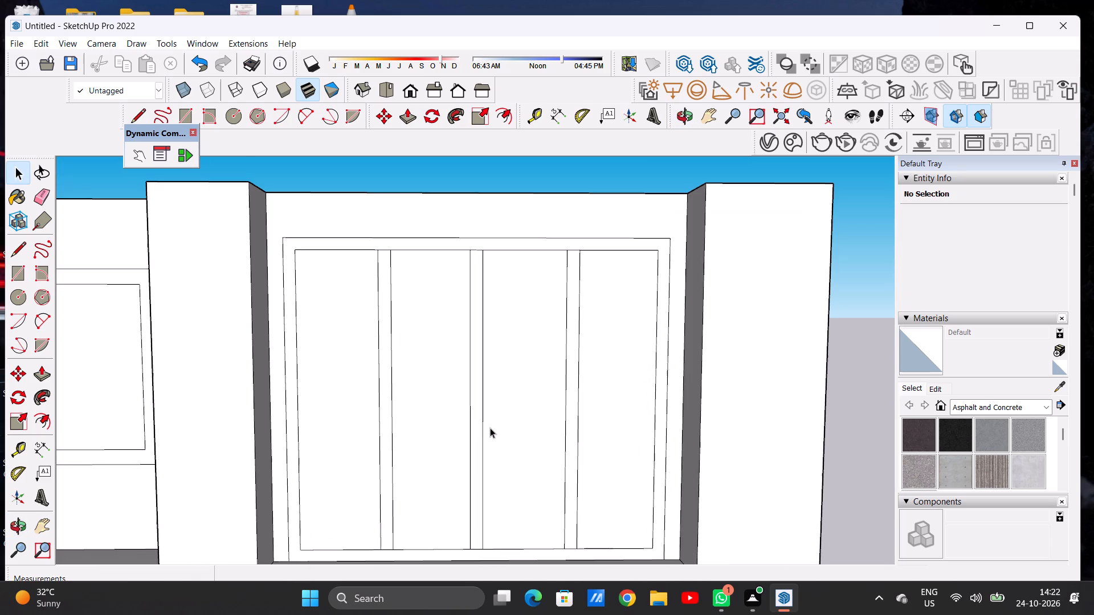
key("r")
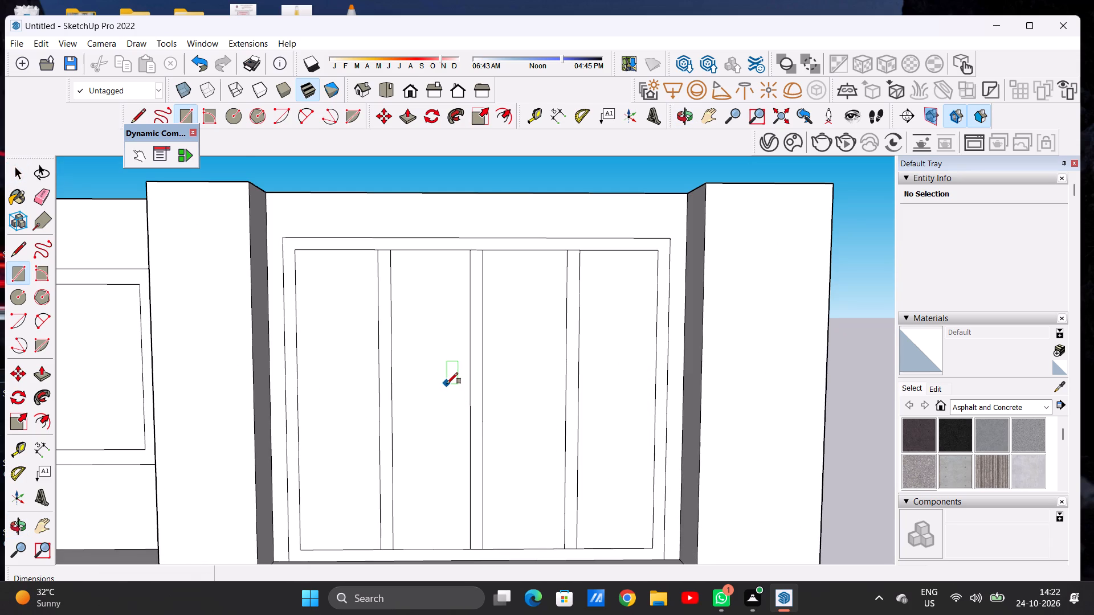
left_click(447, 384)
left_click(458, 382)
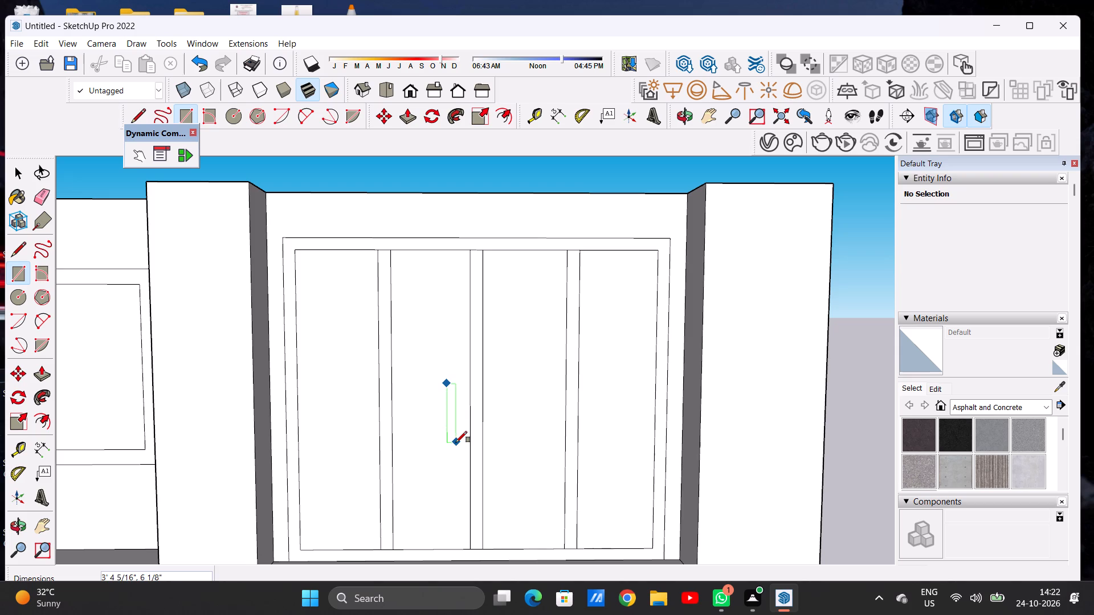
left_click(456, 442)
key("space")
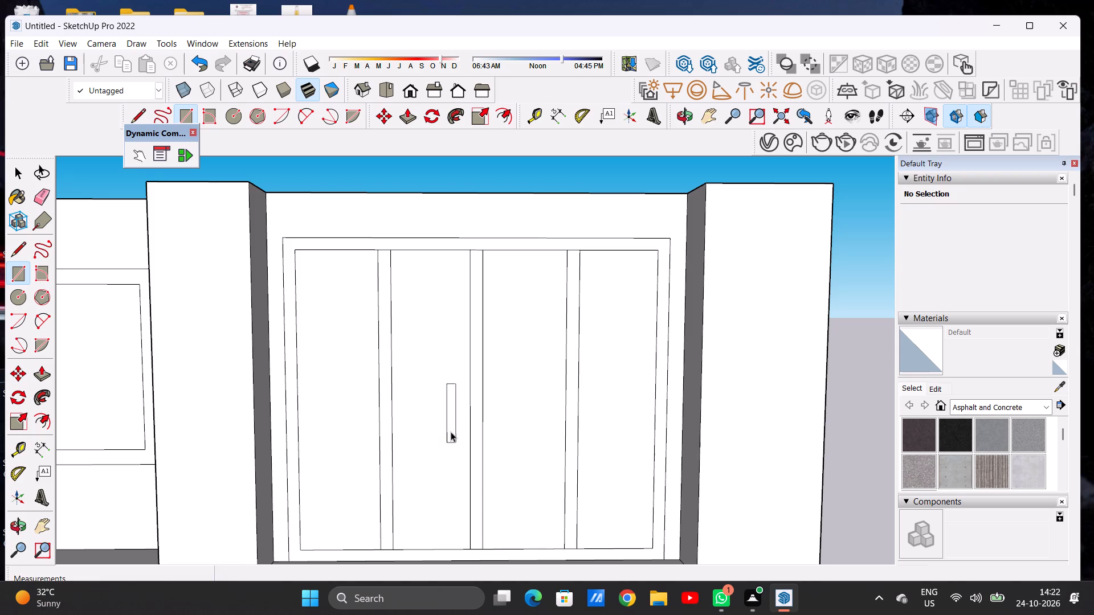
Copy the handle rectangle horizontally about 2' 5" onto the door panel on the other side of the centre mullion.
double_click(451, 432)
key("m")
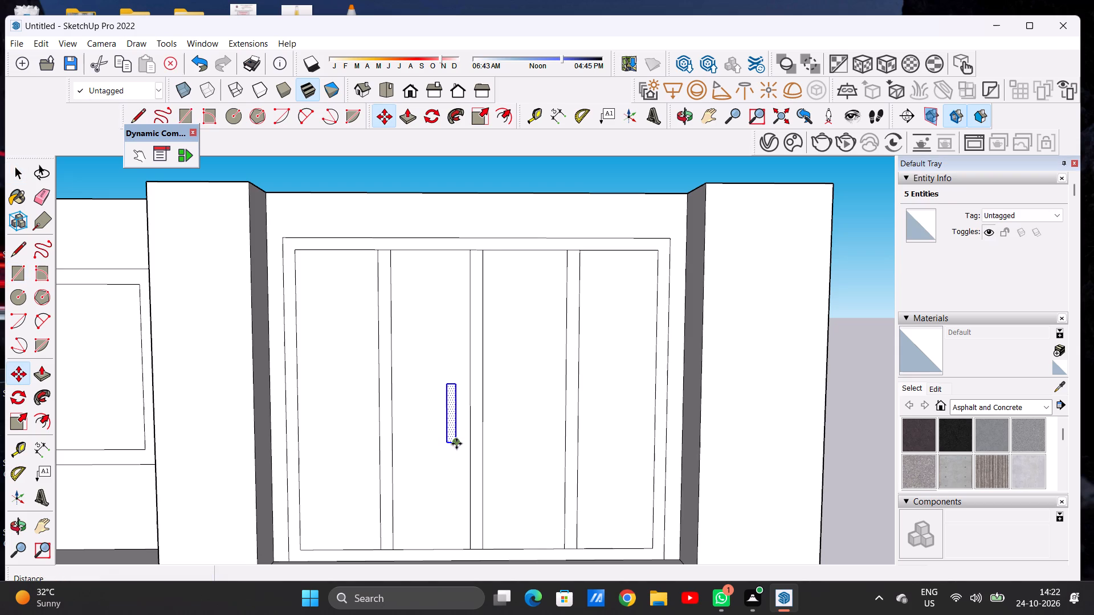
left_click(456, 444)
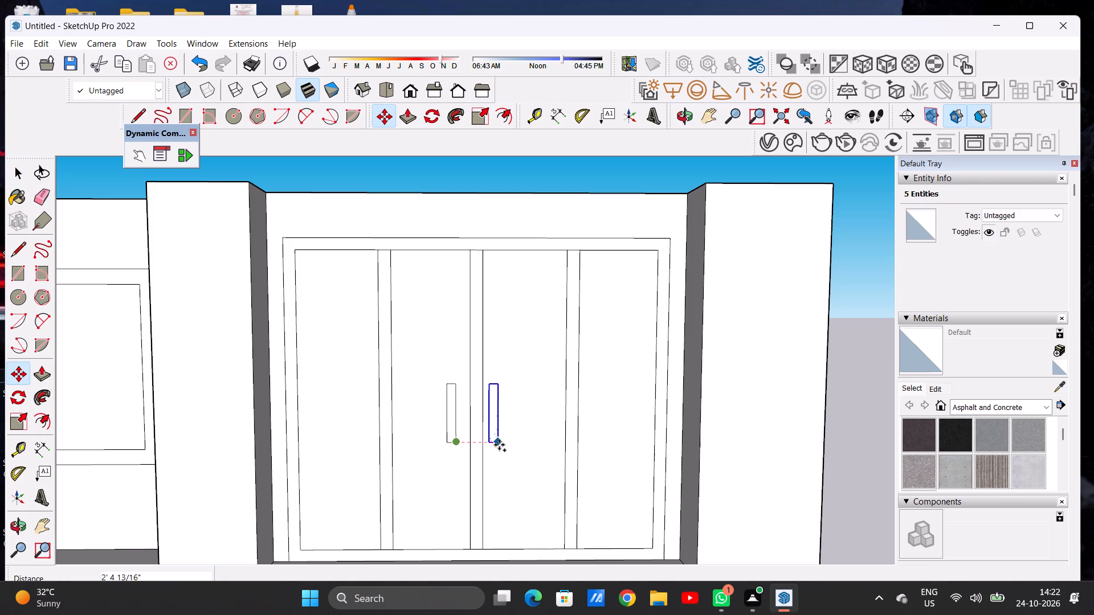
left_click(500, 445)
key("space")
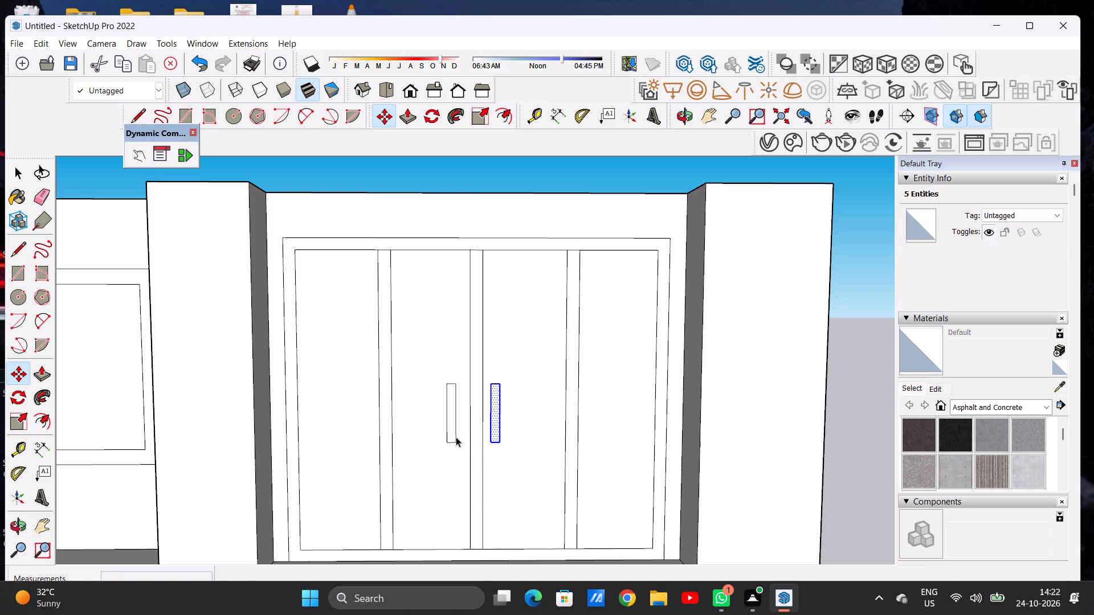
Move the original left handle about 3 1/2" closer to the centre mullion and clear the selection.
double_click(451, 435)
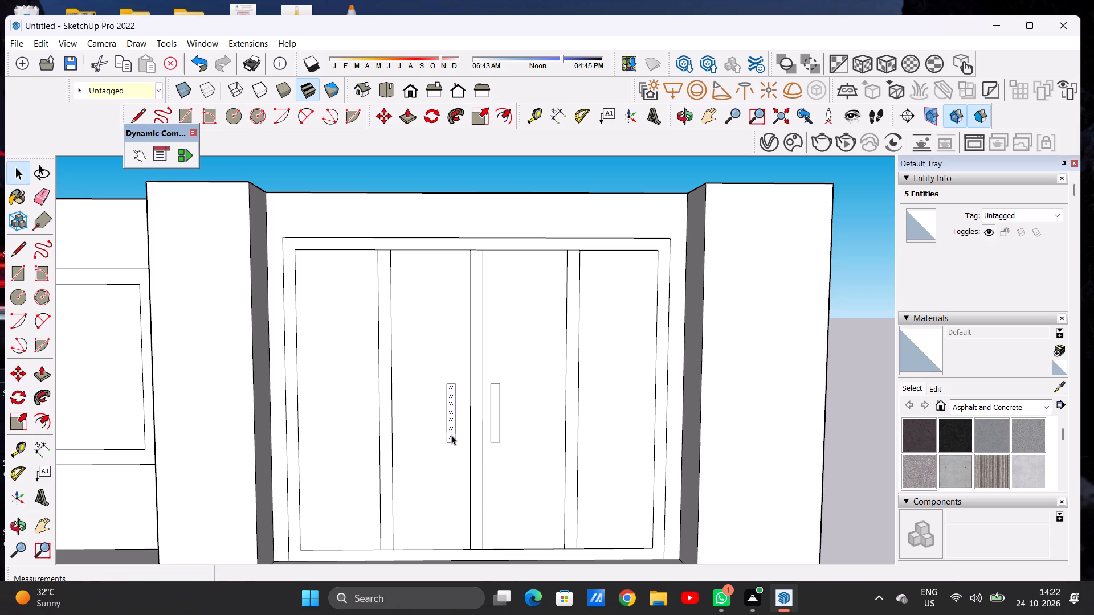
key("m")
left_click(454, 445)
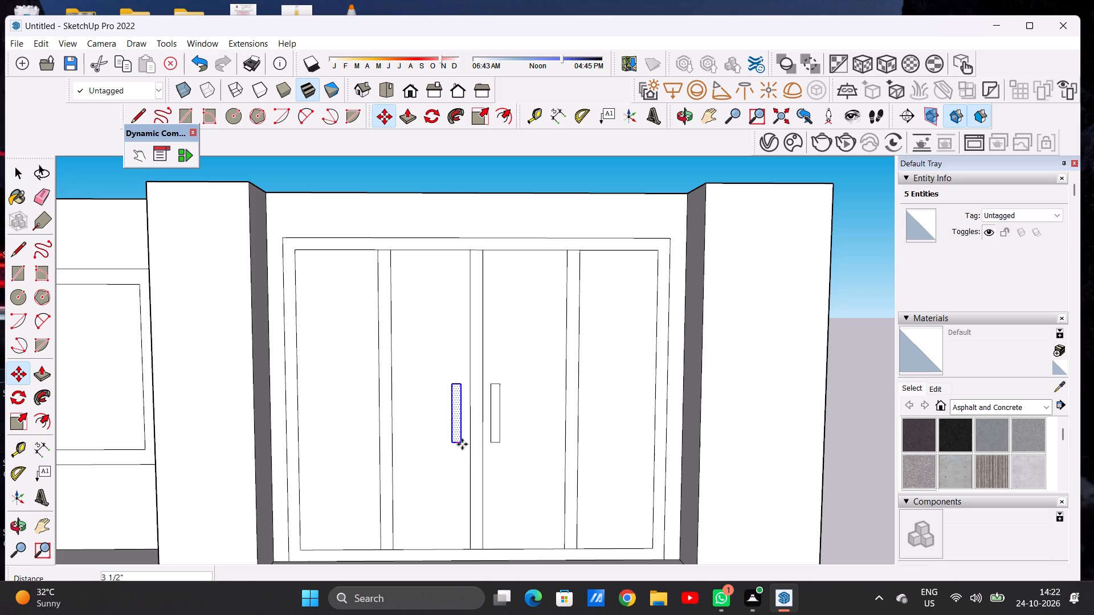
left_click(462, 444)
key("space")
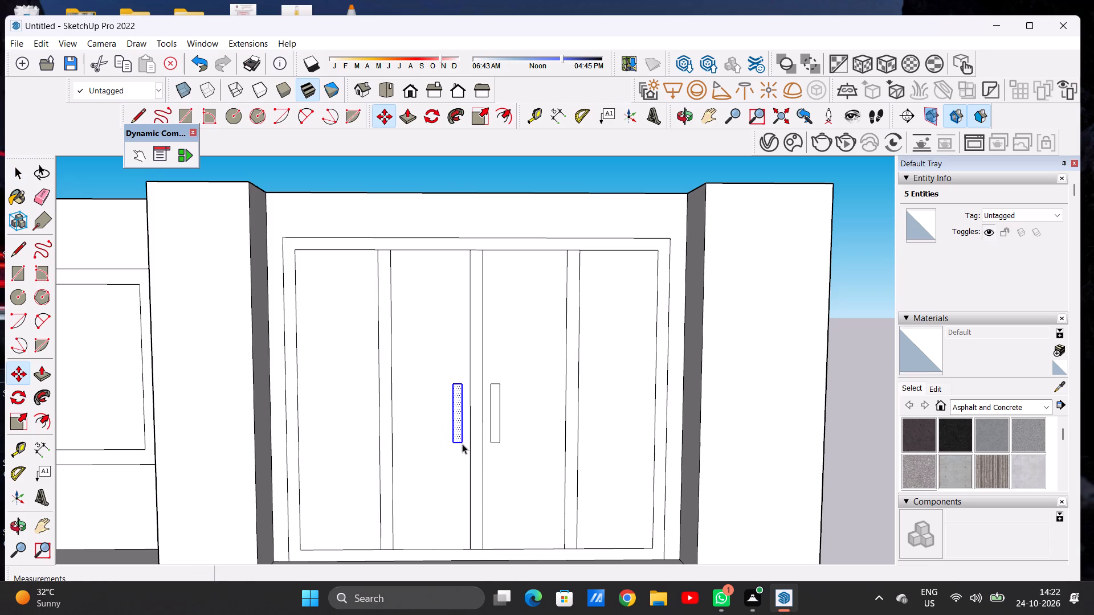
scroll(484, 433, "down", 5)
scroll(484, 433, "up", 1)
scroll(484, 432, "down", 3)
left_click(504, 257)
Examine the ground-floor model with its new door handles from the front and from above.
scroll(526, 382, "down", 5)
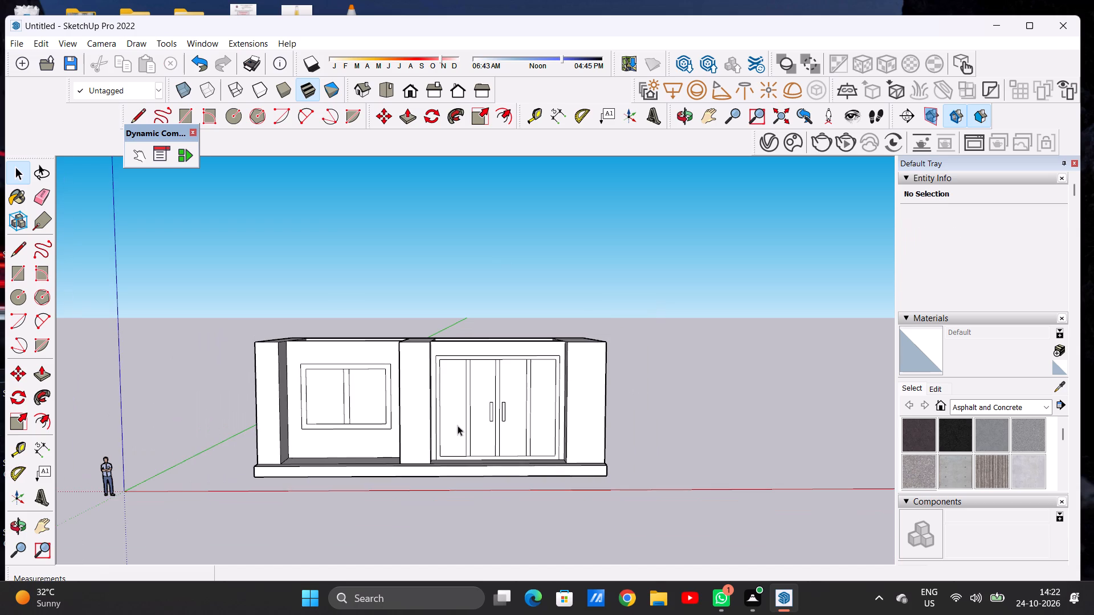
scroll(406, 391, "down", 3)
middle_click_drag(415, 378, 407, 470)
scroll(434, 346, "up", 6)
middle_click_drag(496, 455, 495, 415)
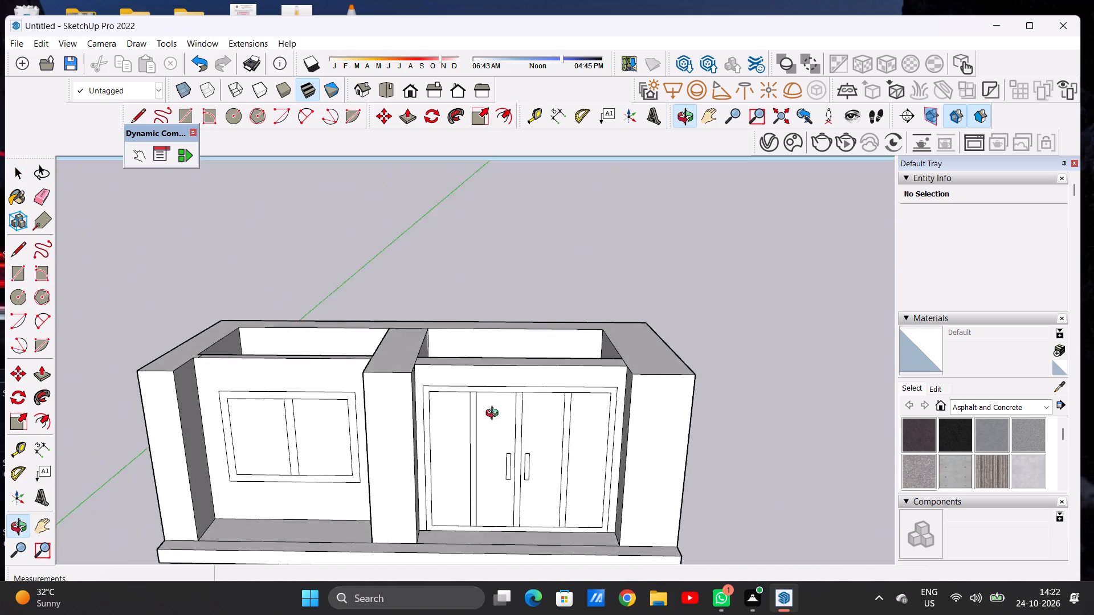
middle_click_drag(495, 415, 492, 355)
scroll(459, 405, "down", 5)
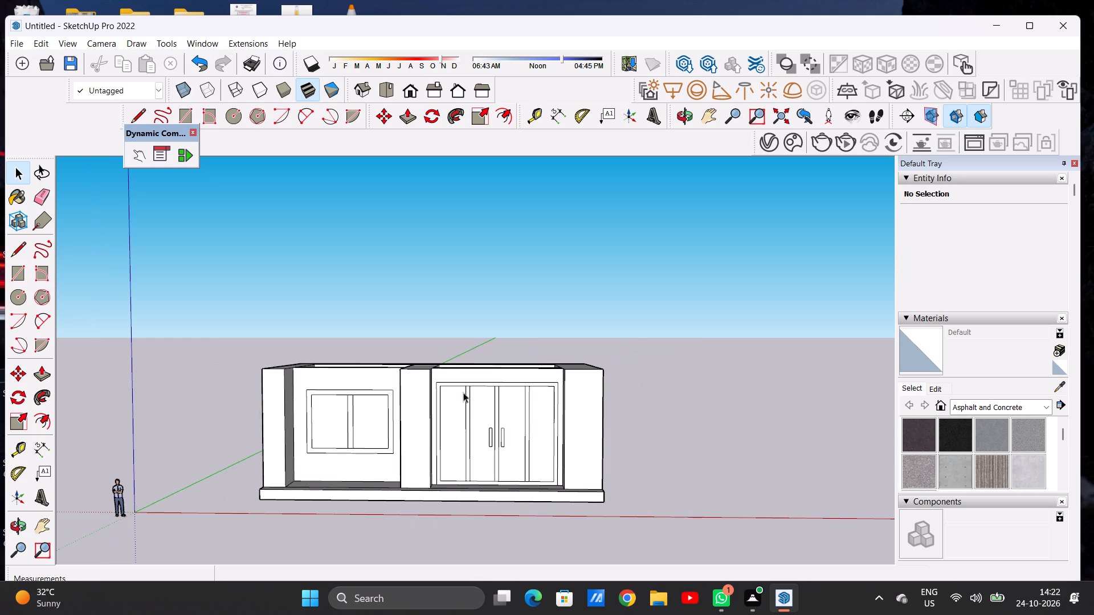
middle_click_drag(466, 360, 454, 459)
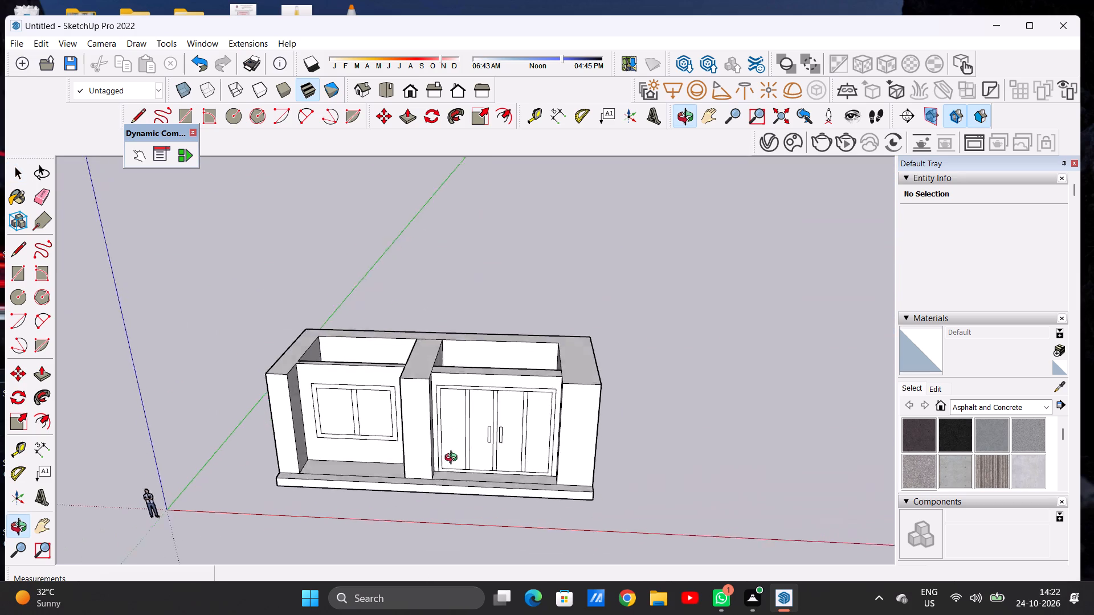
middle_click_drag(454, 459, 444, 490)
Copy the right bay's inner floor face straight up 20' 11" to the wall tops, capping the open room.
middle_click_drag(398, 399, 262, 464)
scroll(451, 349, "up", 2)
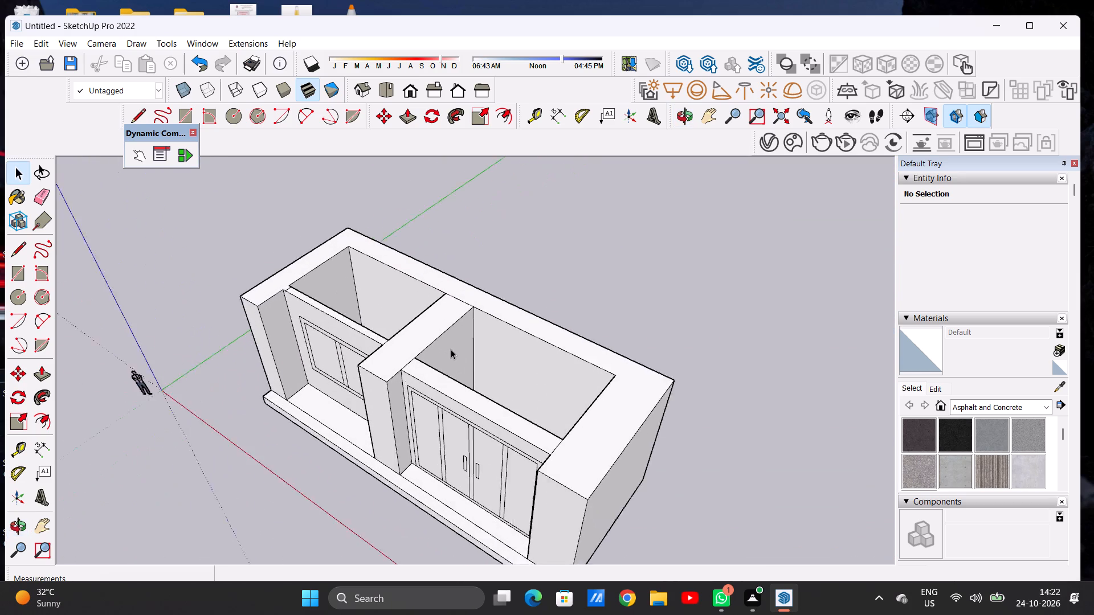
scroll(451, 349, "up", 5)
middle_click_drag(444, 334, 413, 444)
double_click(492, 447)
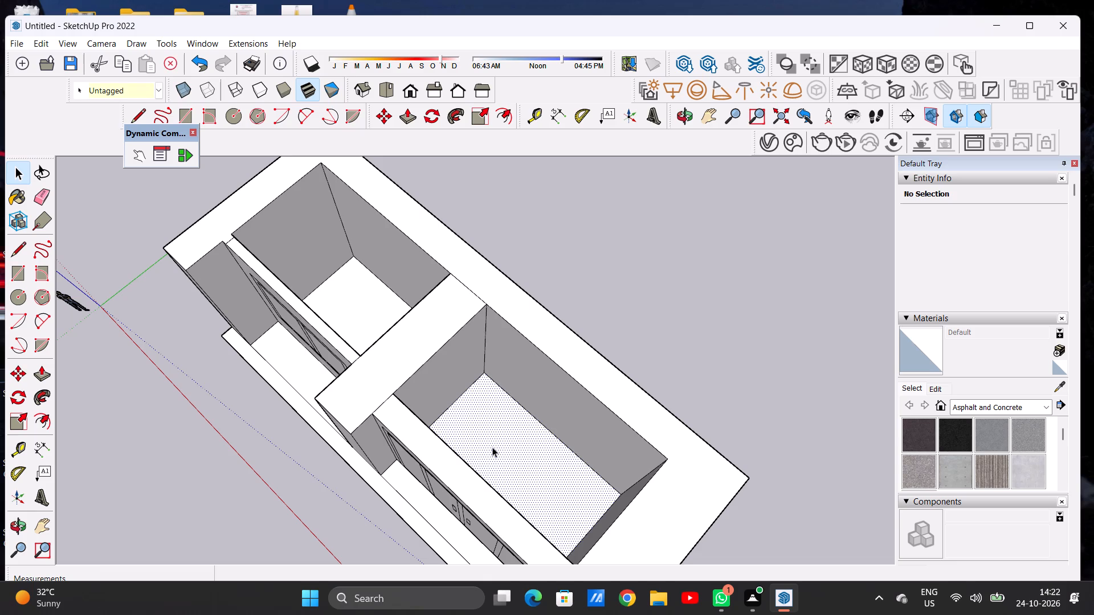
scroll(366, 371, "down", 5)
middle_click_drag(421, 388, 419, 429)
scroll(446, 399, "up", 5)
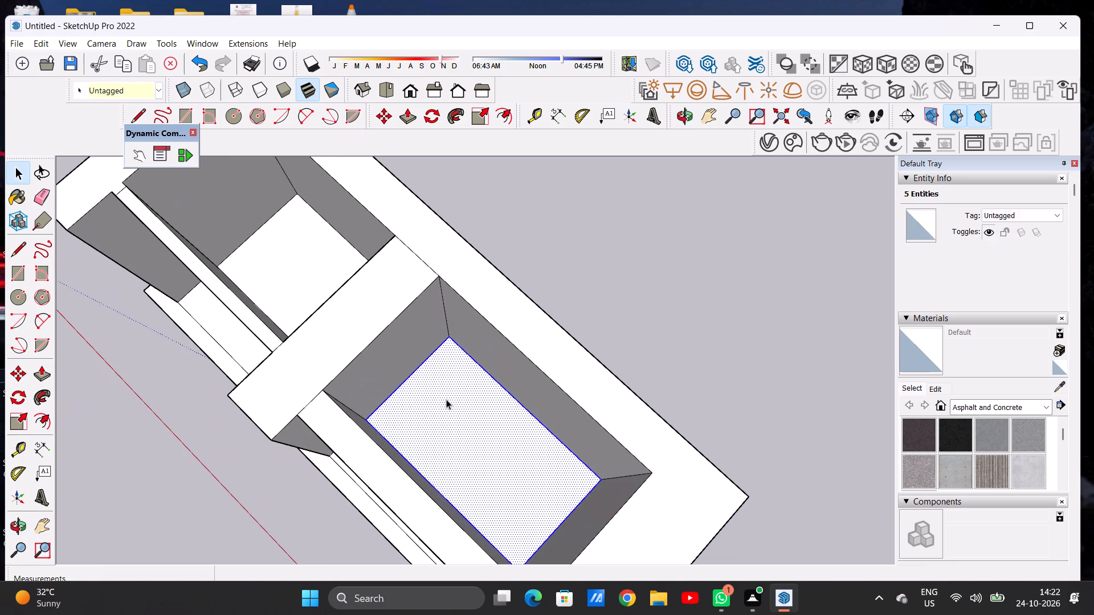
key("m")
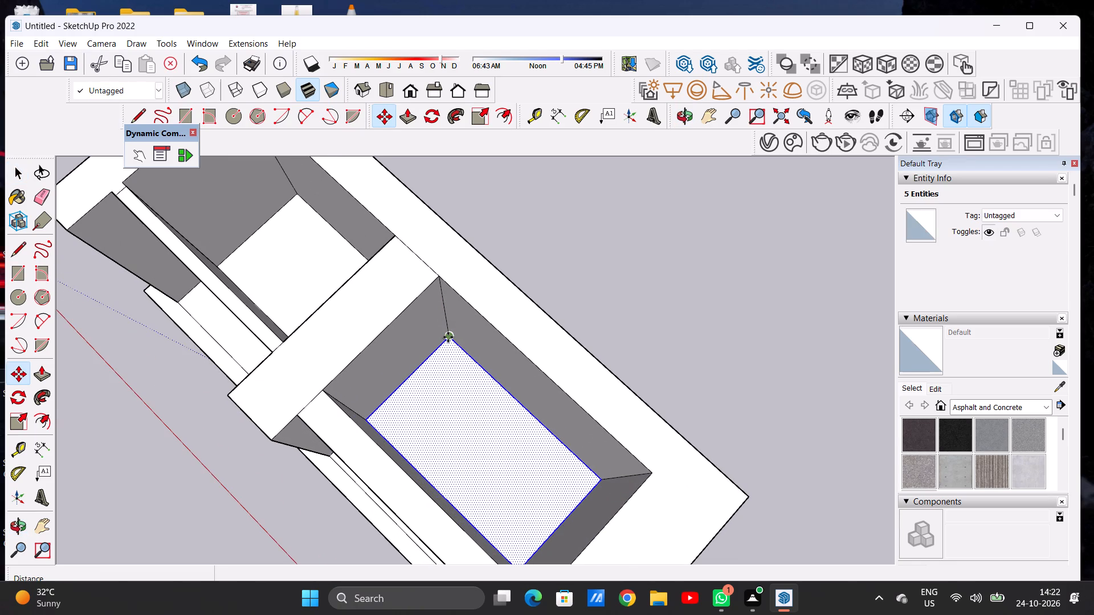
left_click(454, 341)
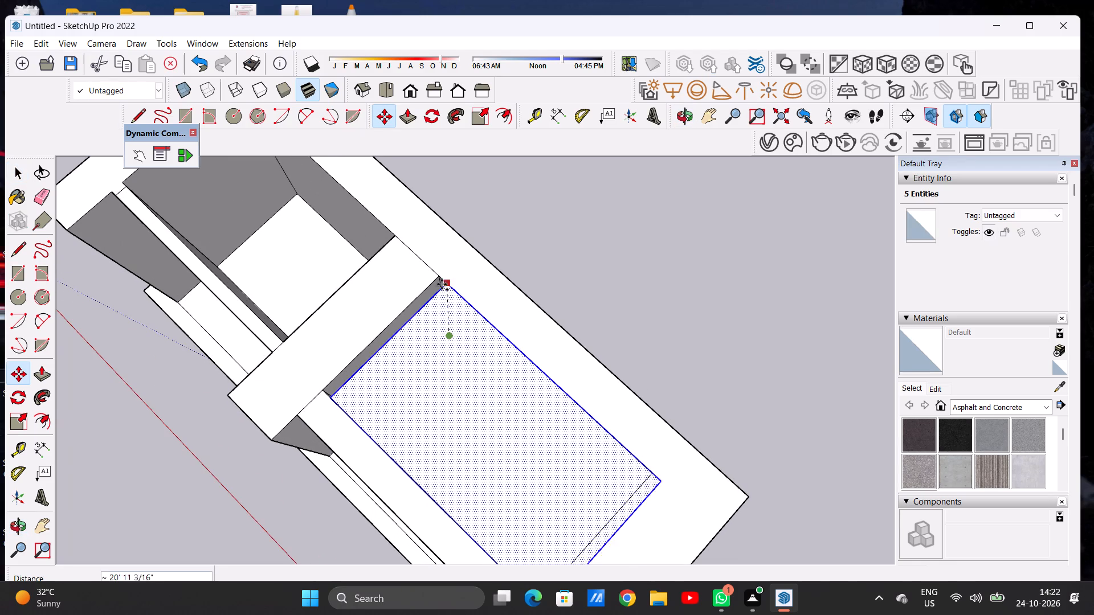
left_click(438, 280)
key("space")
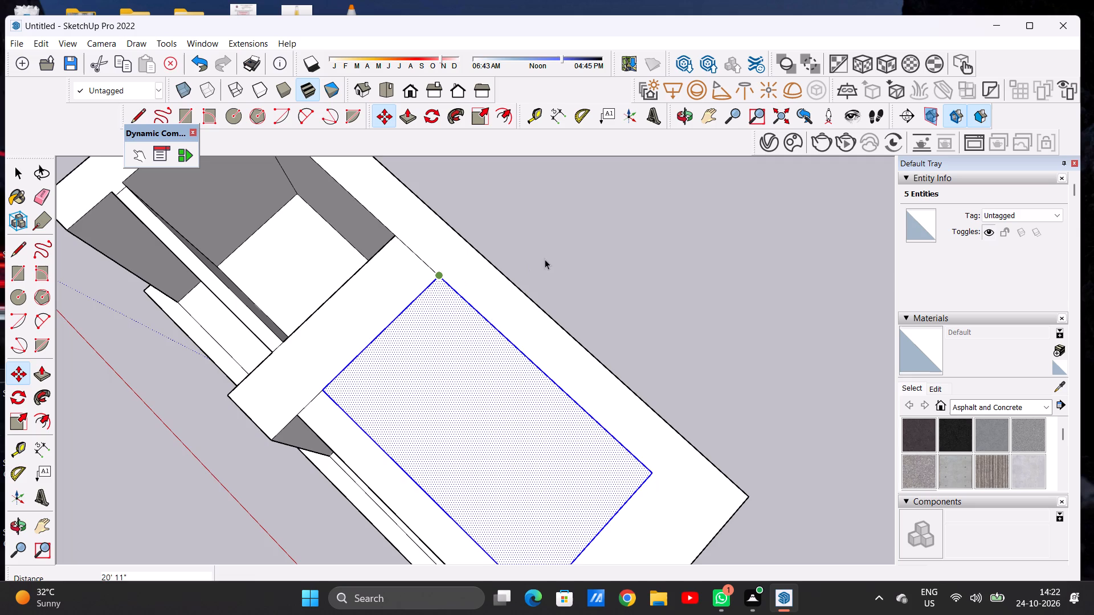
left_click(545, 259)
Push/Pull the right bay's top face upward by about 1' 8 1/2" to form a raised slab.
scroll(470, 307, "down", 10)
middle_click_drag(412, 380, 499, 298)
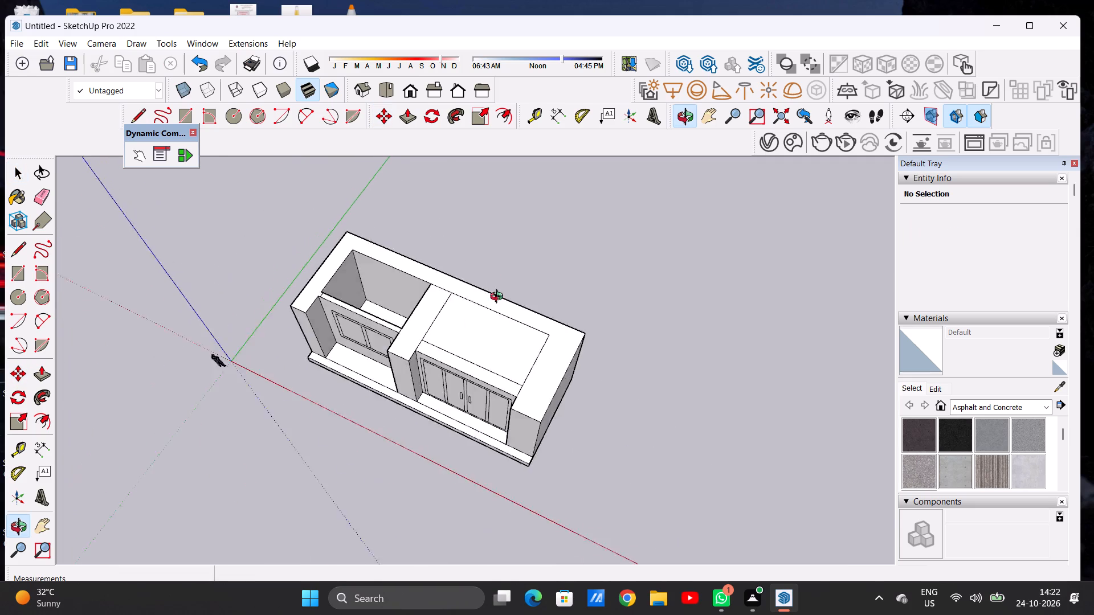
middle_click_drag(499, 298, 562, 235)
scroll(507, 351, "down", 3)
middle_click_drag(464, 400, 461, 311)
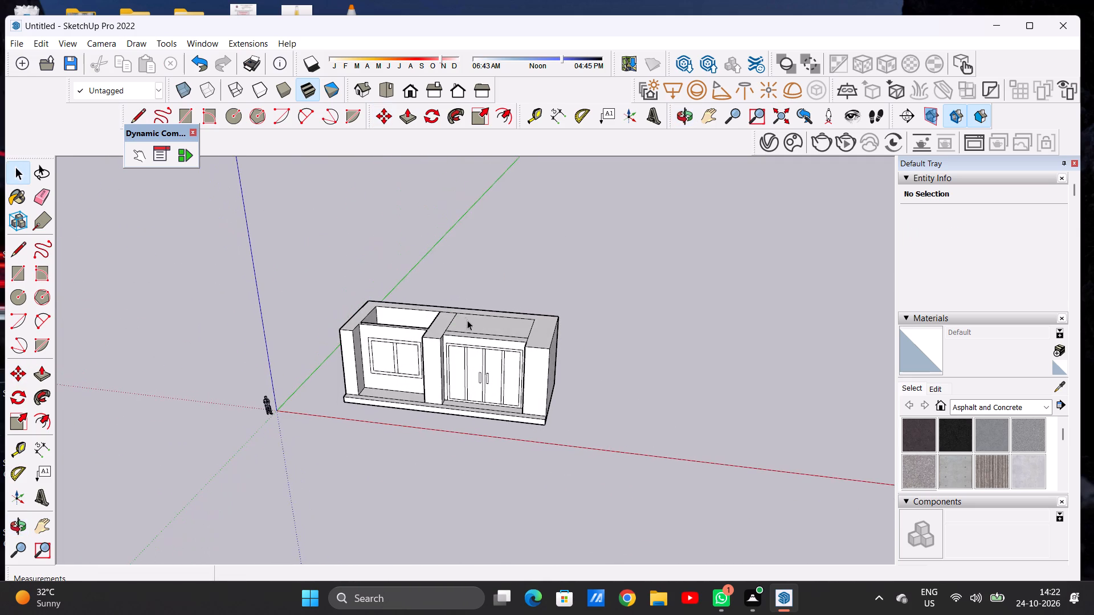
scroll(475, 326, "up", 6)
scroll(491, 336, "down", 4)
middle_click_drag(519, 333, 339, 382)
scroll(484, 358, "up", 3)
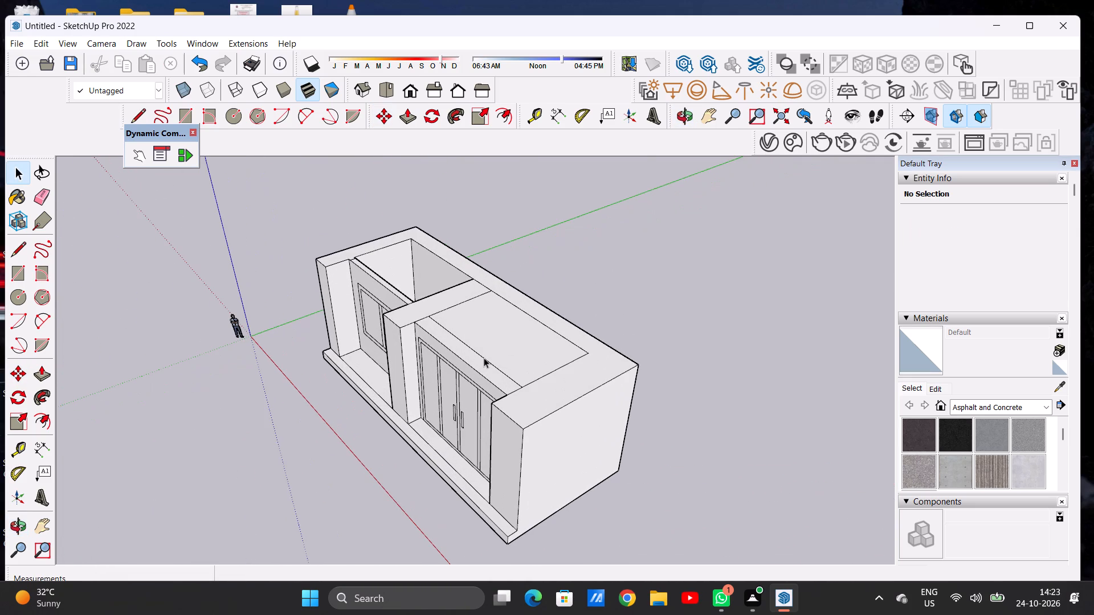
key("p")
left_click(499, 349)
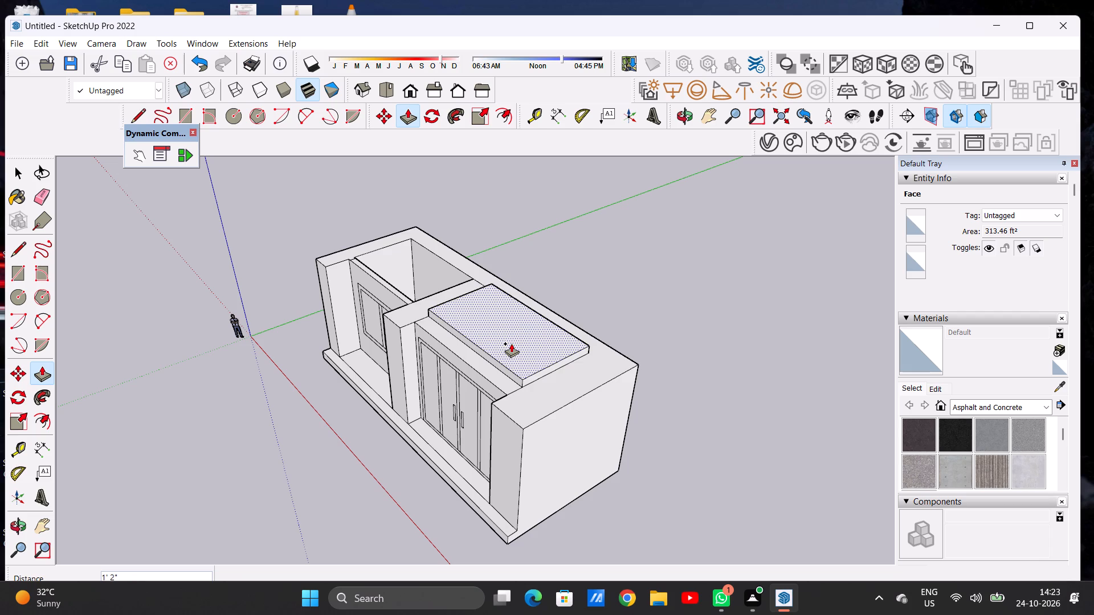
left_click(512, 341)
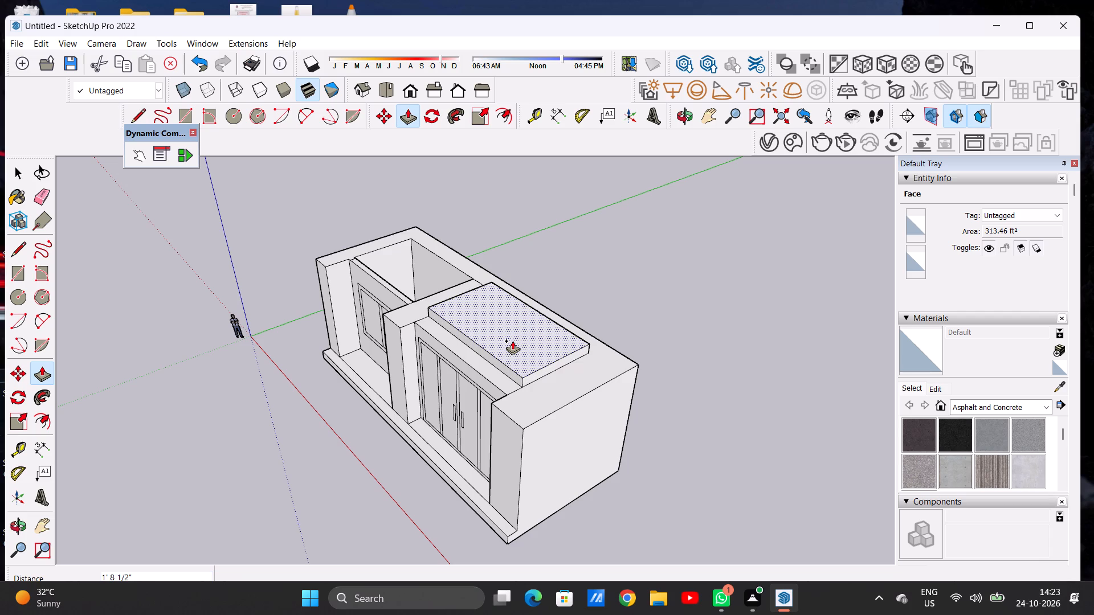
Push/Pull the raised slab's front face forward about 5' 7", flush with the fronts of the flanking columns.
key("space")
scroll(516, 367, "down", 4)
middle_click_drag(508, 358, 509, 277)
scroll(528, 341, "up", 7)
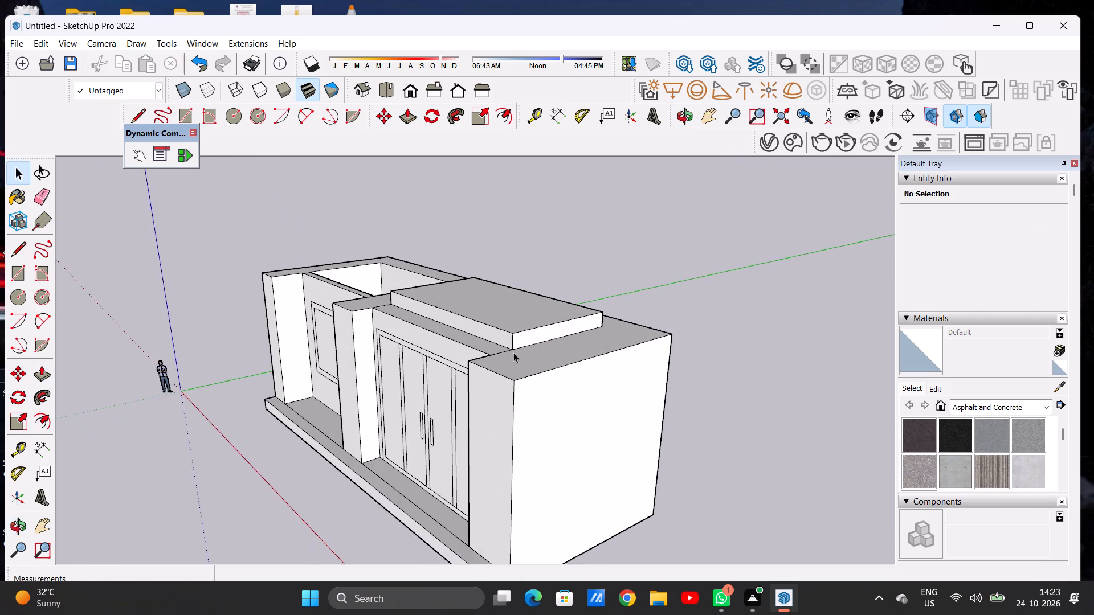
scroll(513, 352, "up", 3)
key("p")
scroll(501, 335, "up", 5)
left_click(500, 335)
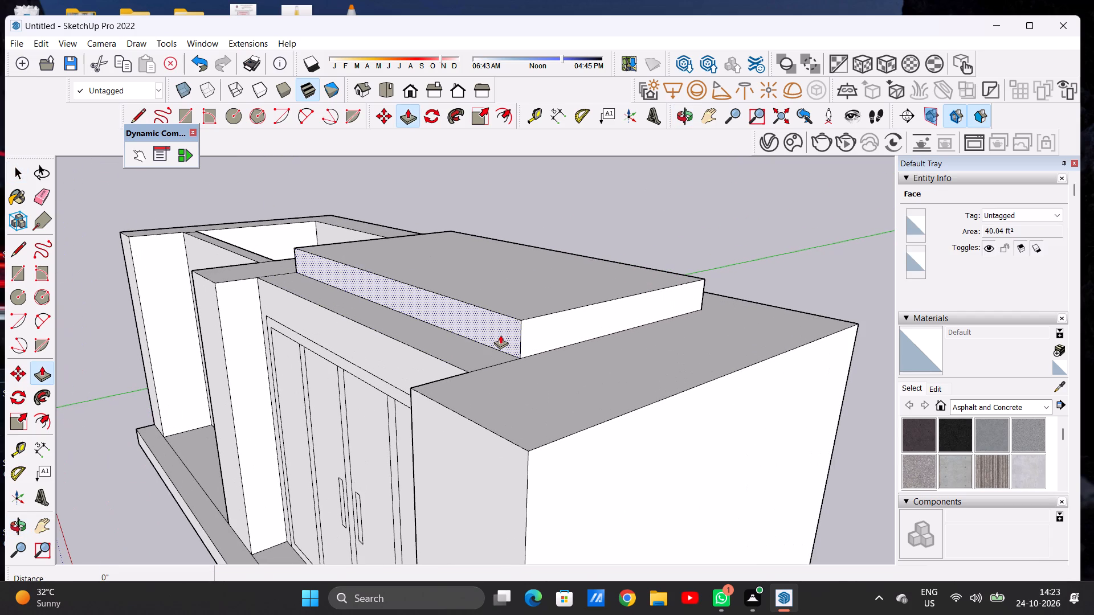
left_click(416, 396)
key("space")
Examine the slab's overhang above the right-bay door from the front and from below.
scroll(564, 348, "down", 7)
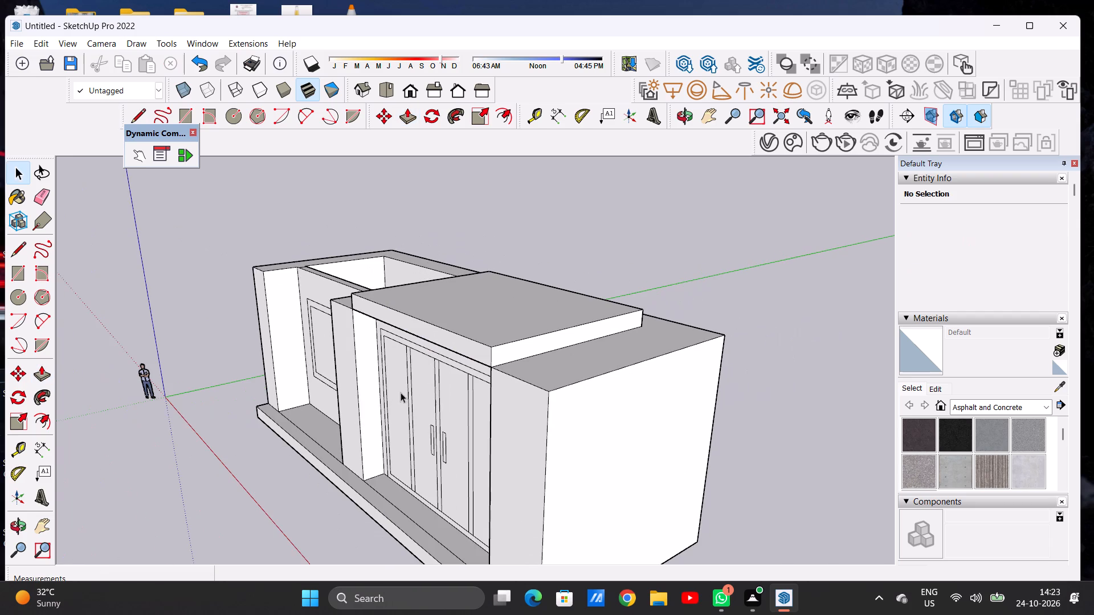
middle_click_drag(399, 394, 584, 338)
scroll(407, 378, "down", 4)
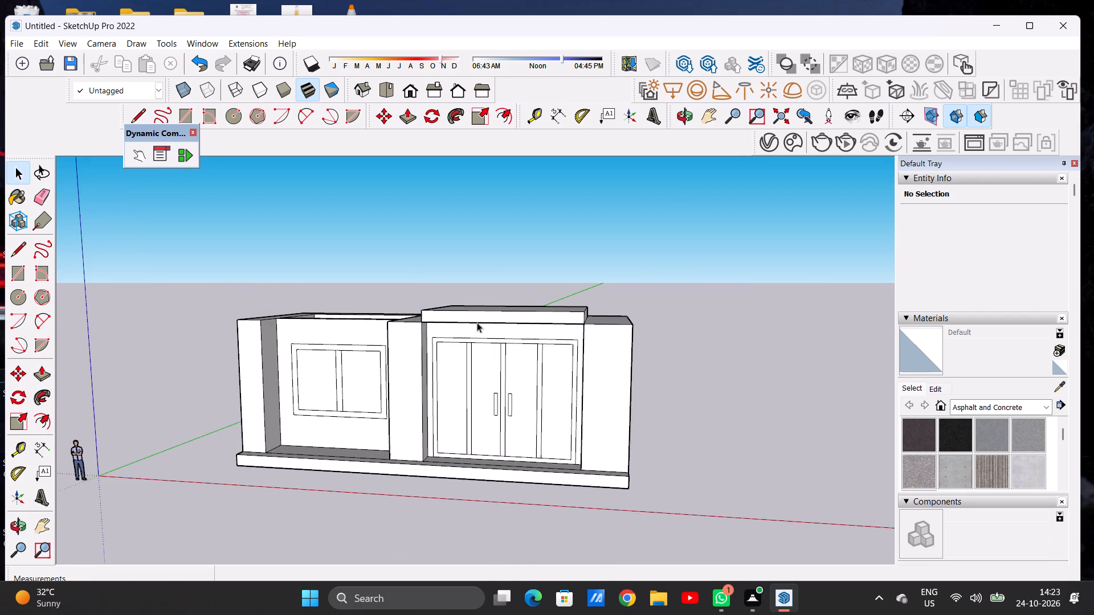
scroll(497, 307, "up", 5)
scroll(536, 352, "up", 5)
middle_click_drag(538, 363, 556, 286)
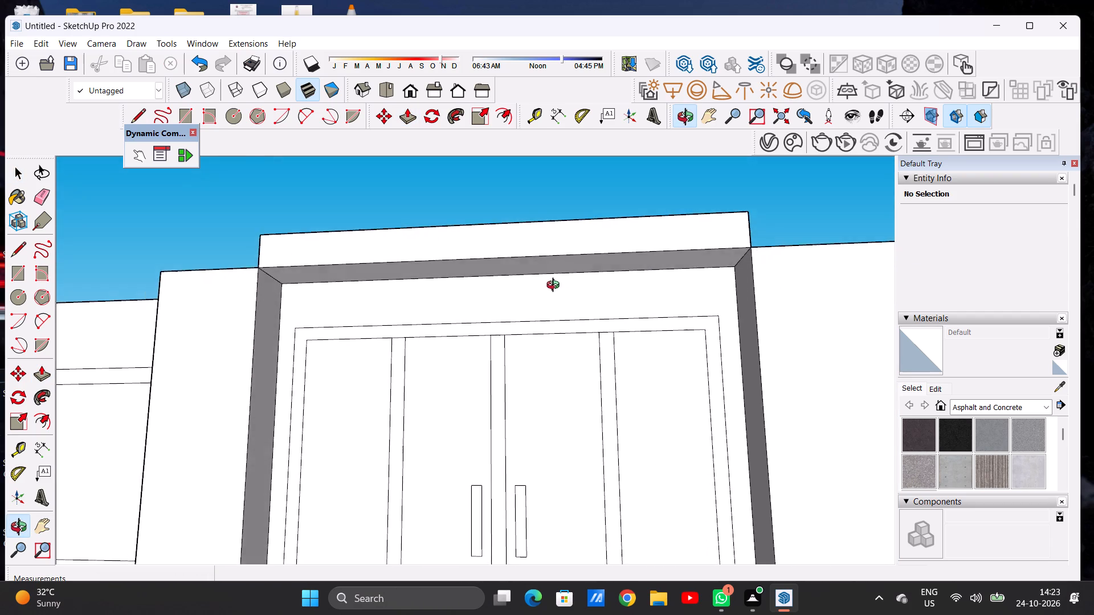
middle_click_drag(556, 286, 572, 368)
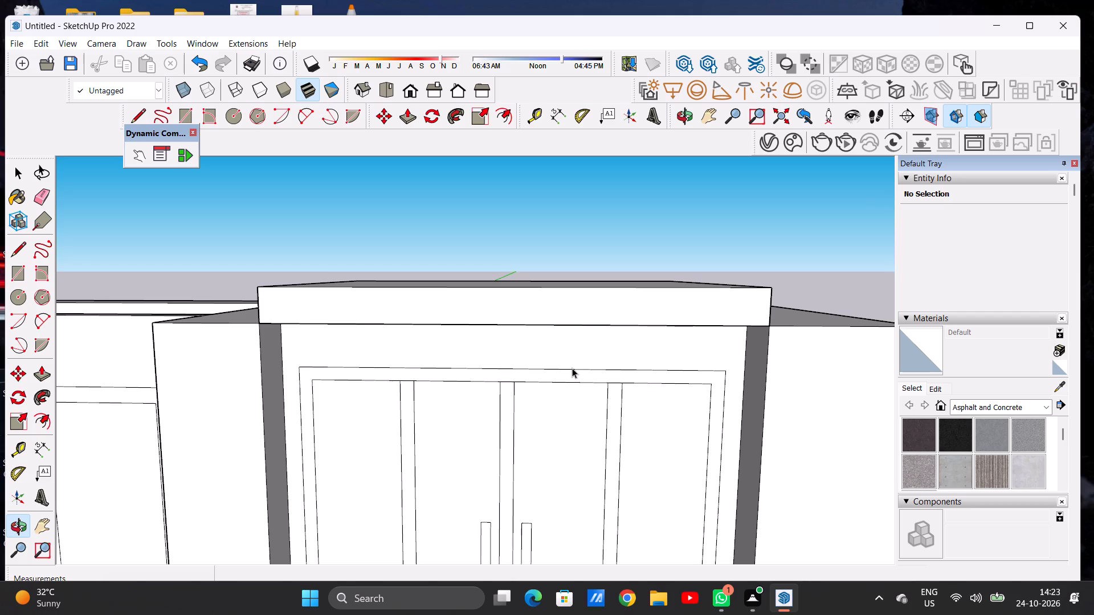
scroll(460, 341, "down", 4)
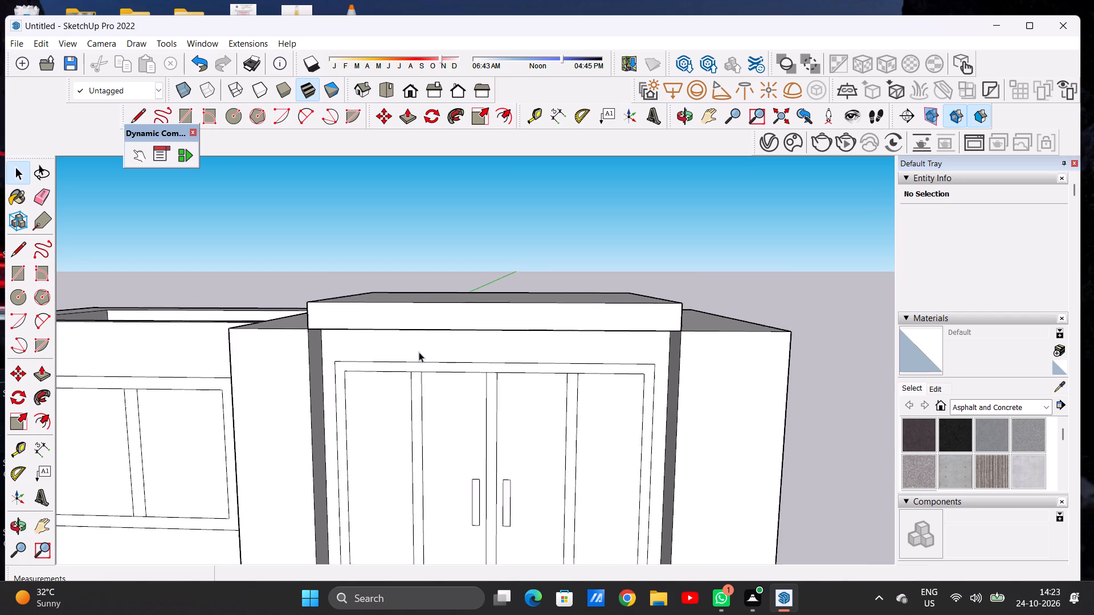
scroll(419, 352, "down", 4)
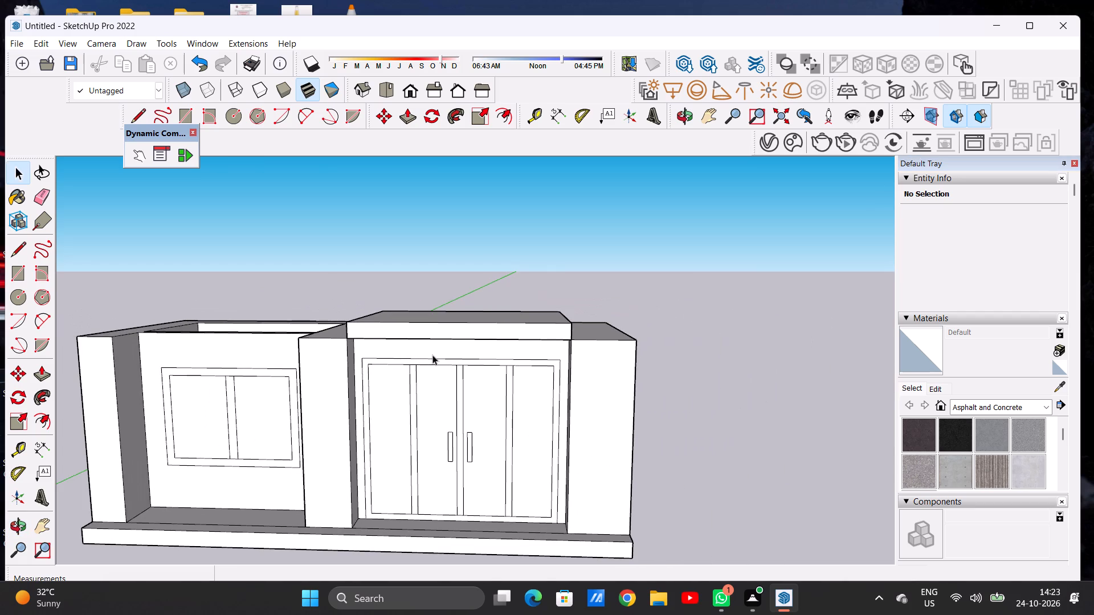
scroll(425, 356, "down", 3)
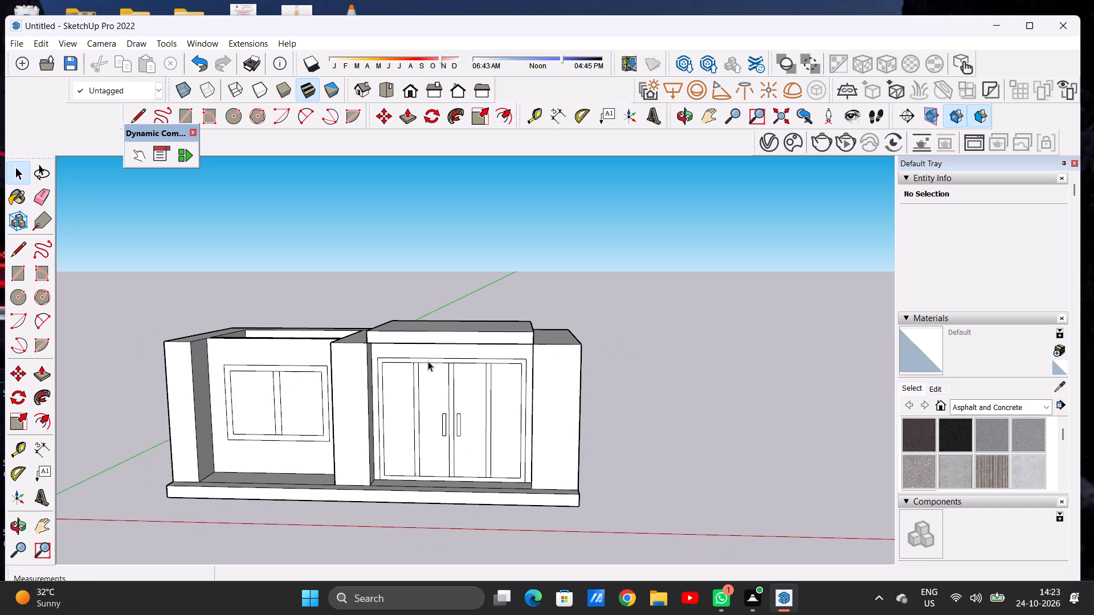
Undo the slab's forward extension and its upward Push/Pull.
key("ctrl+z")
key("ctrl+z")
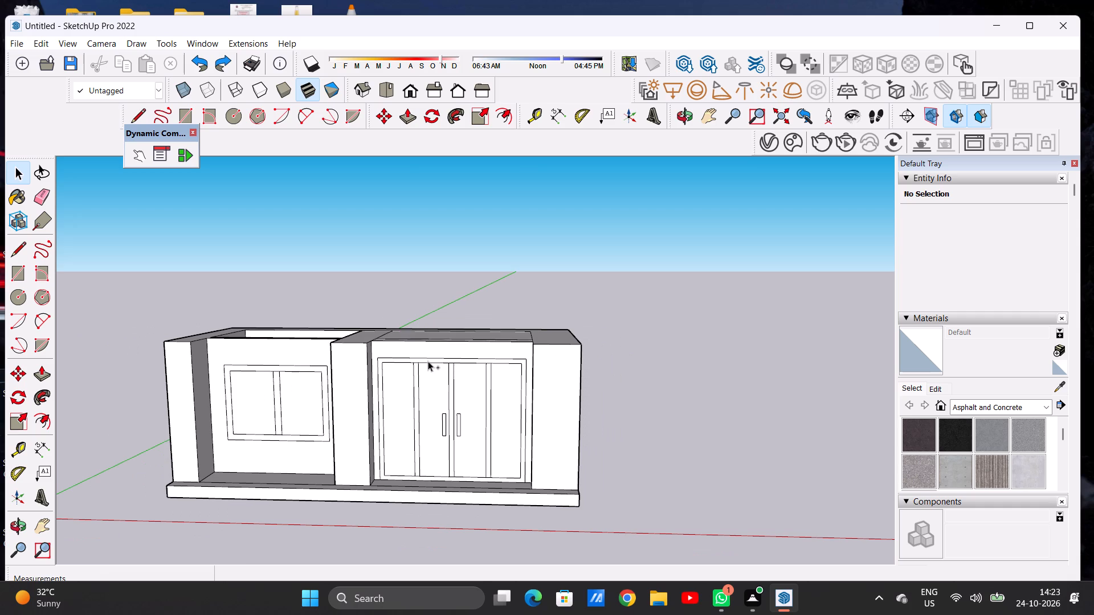
Push/Pull the narrow top strip of the wall above the right-bay door upward by about 1' 15/16".
middle_click_drag(427, 340, 387, 423)
scroll(511, 347, "up", 6)
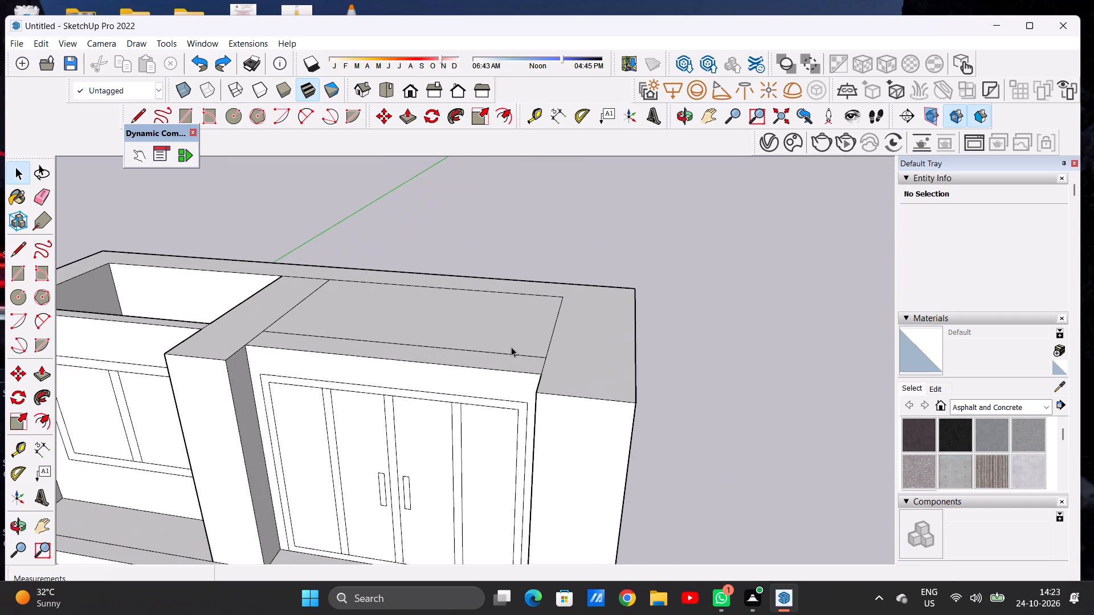
key("p")
scroll(535, 358, "up", 3)
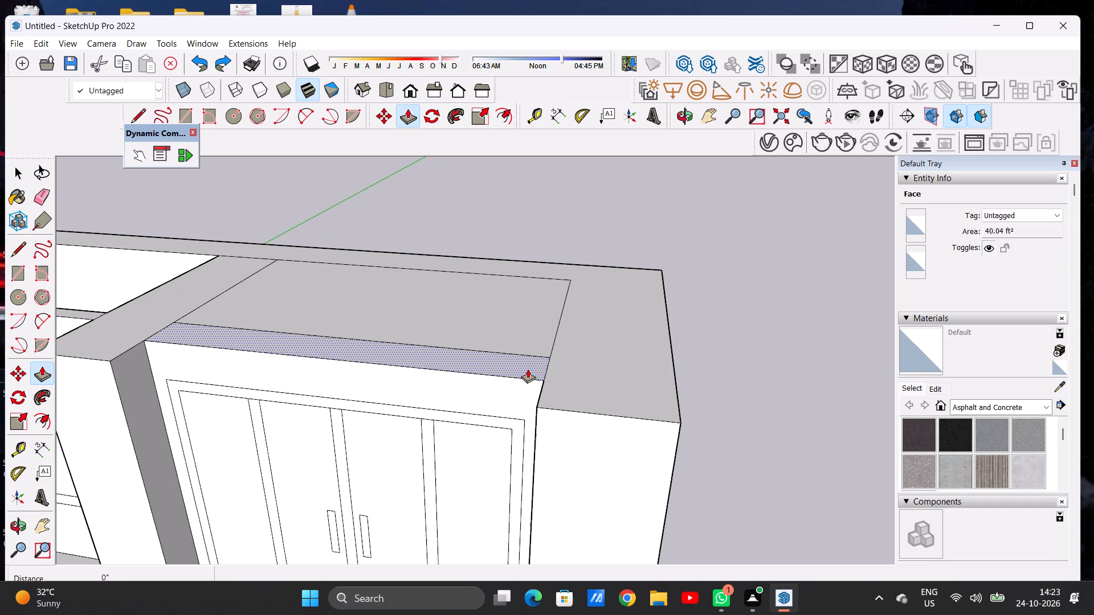
left_click(524, 371)
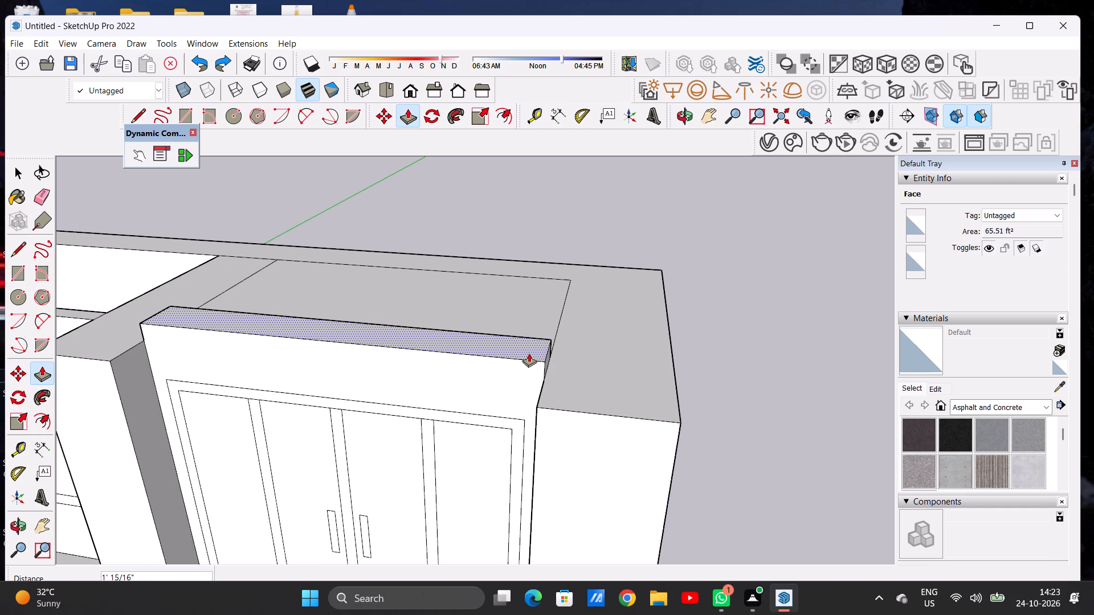
left_click(529, 353)
key("space")
Draw a horizontal line 23' 5 1/4" long across the wall face just above the door frame, between the two columns.
scroll(542, 374, "down", 6)
middle_click_drag(519, 403, 548, 326)
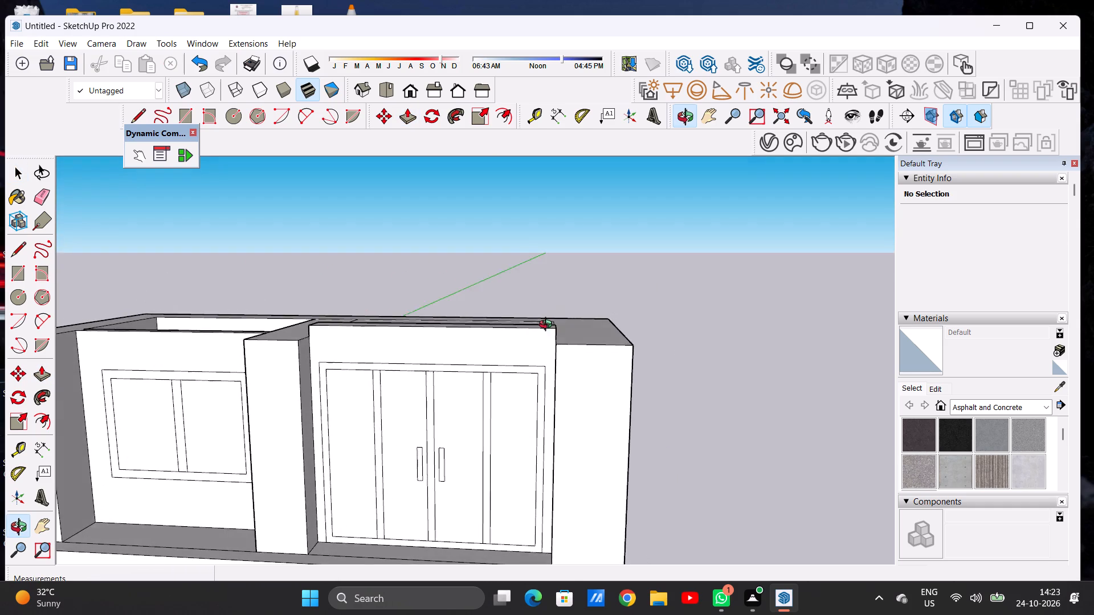
middle_click_drag(548, 326, 550, 319)
scroll(501, 355, "up", 1)
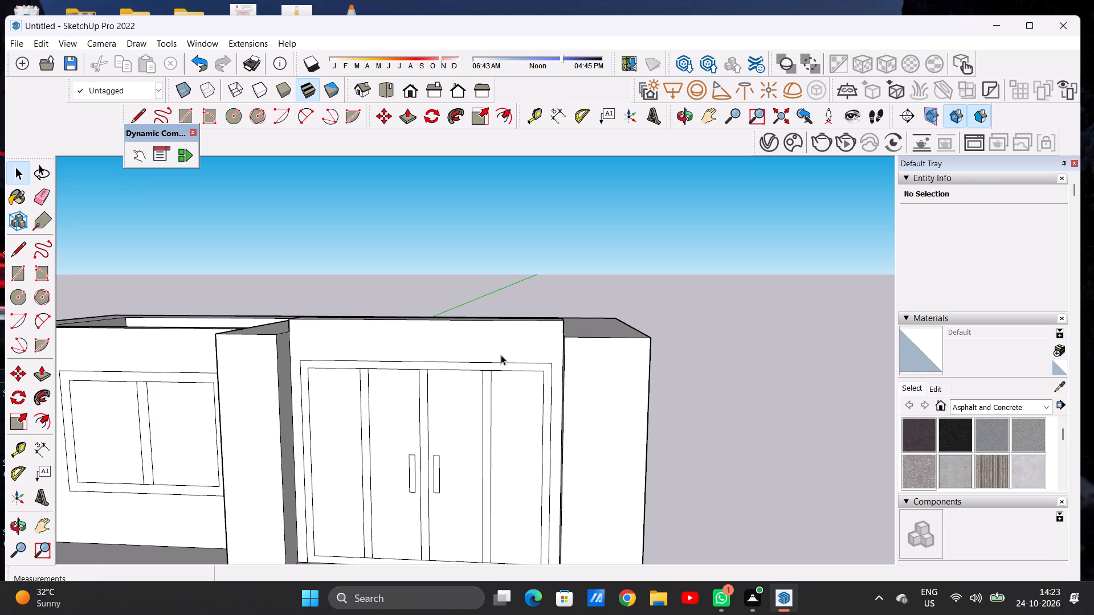
scroll(501, 355, "up", 1)
key("l")
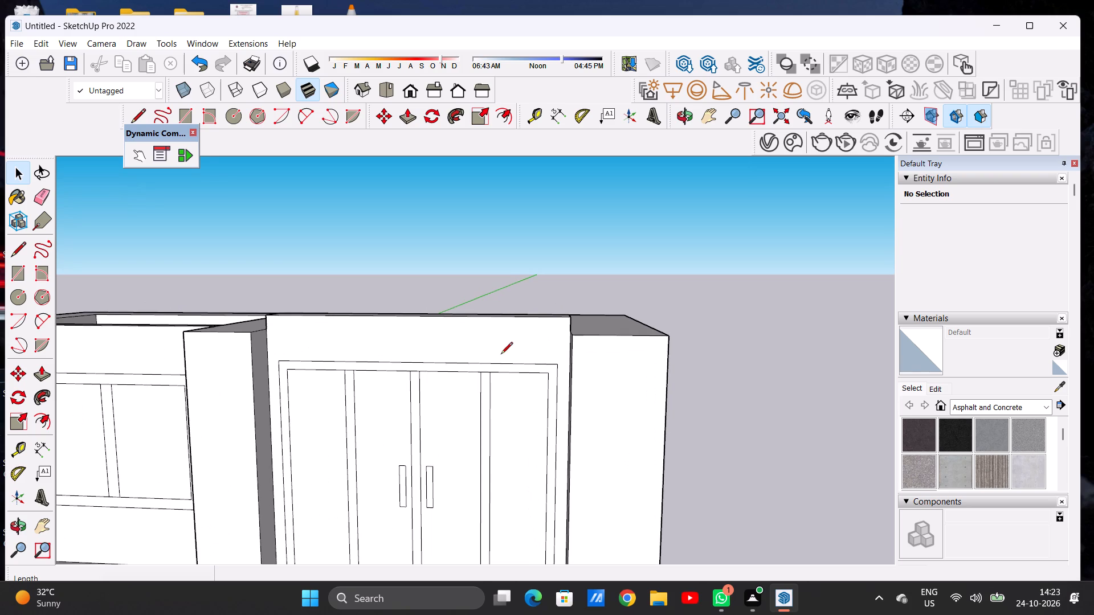
scroll(501, 357, "up", 4)
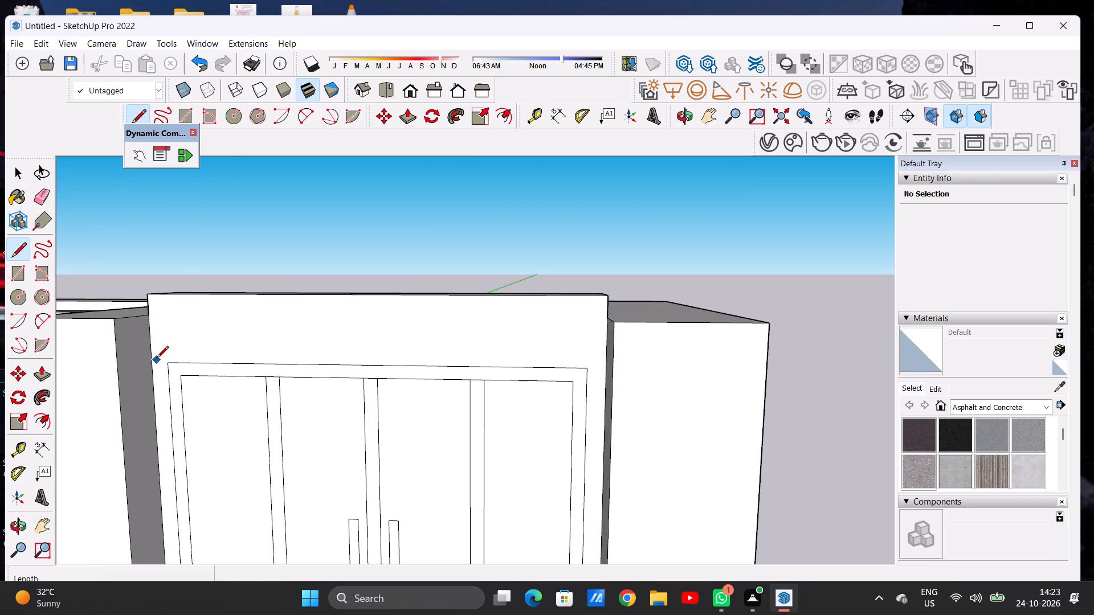
left_click(156, 359)
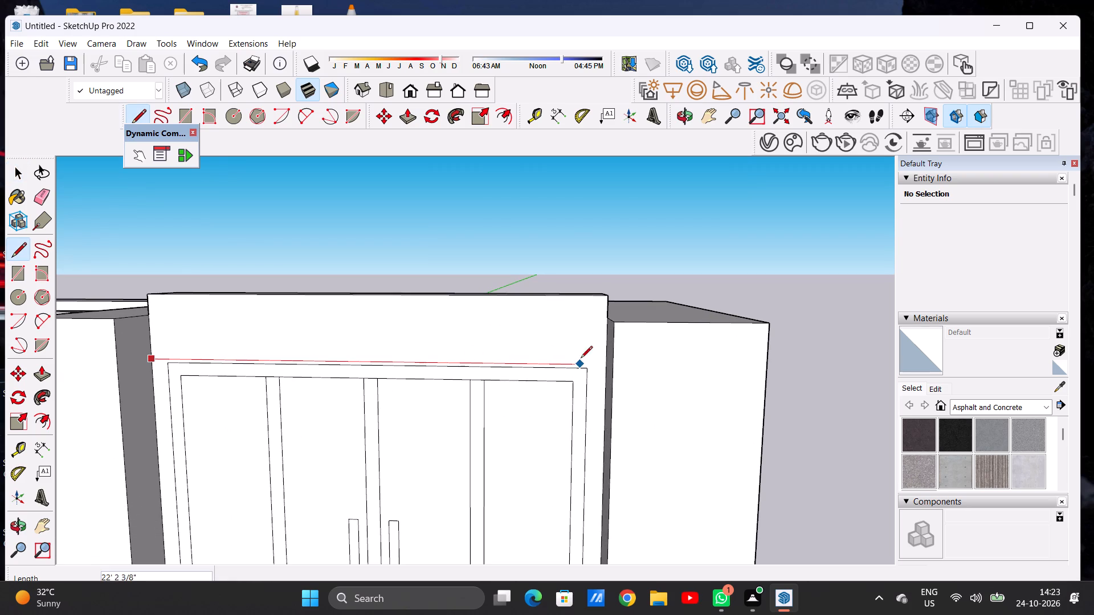
left_click(608, 360)
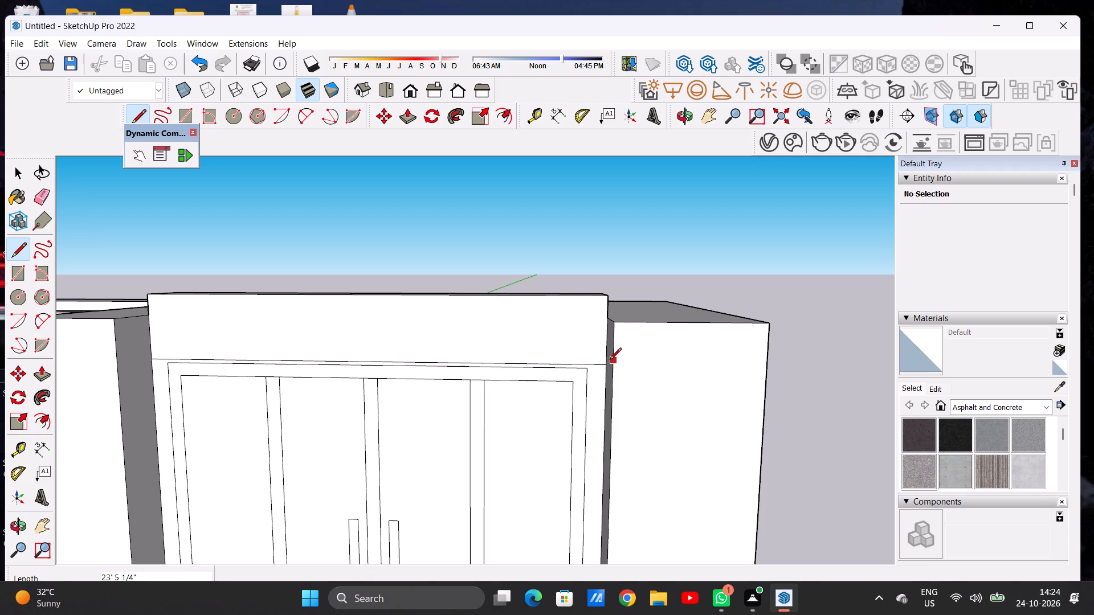
key("space")
Push/Pull the raised strip's back face rearward about 13' 4 1/2" to the rear corner of the capped room.
scroll(488, 416, "down", 4)
scroll(428, 368, "down", 4)
middle_click_drag(481, 375, 254, 478)
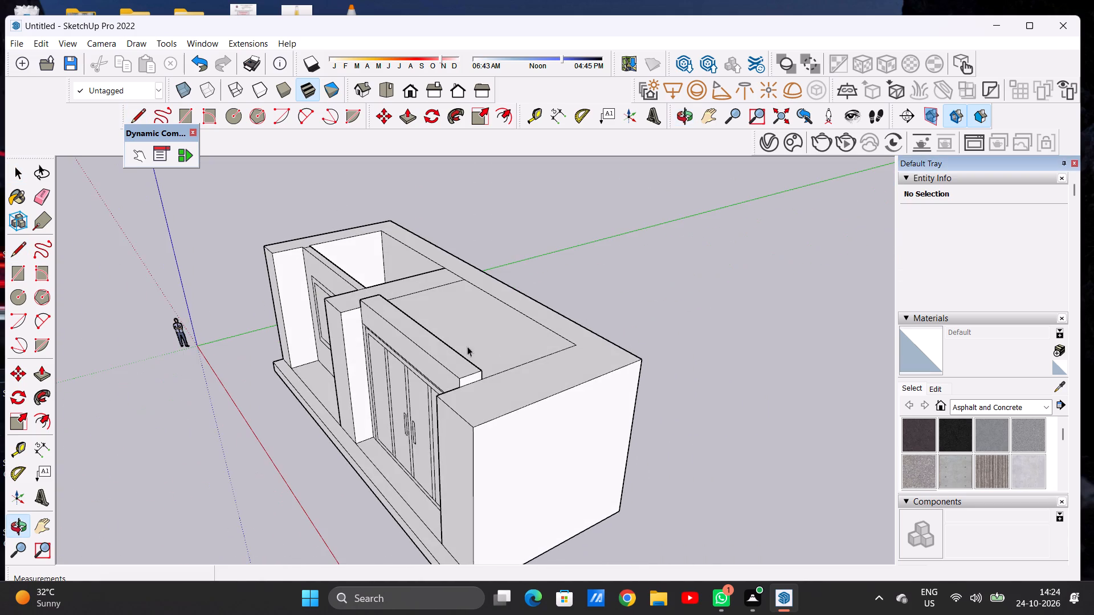
middle_click_drag(489, 339, 266, 331)
scroll(342, 335, "up", 11)
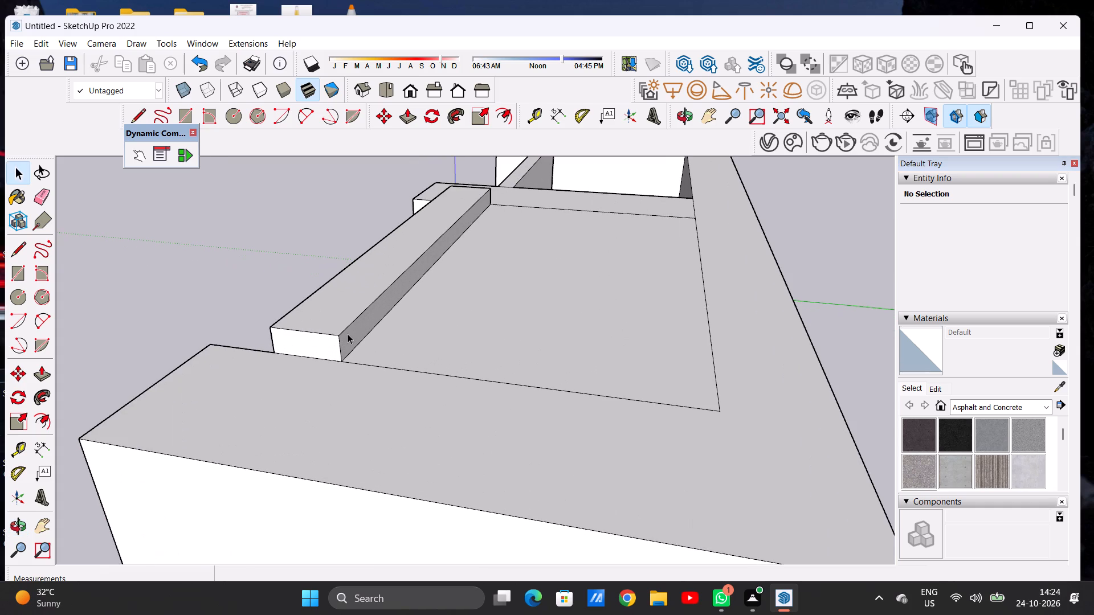
key("p")
scroll(348, 334, "up", 2)
scroll(348, 334, "down", 1)
left_click(348, 334)
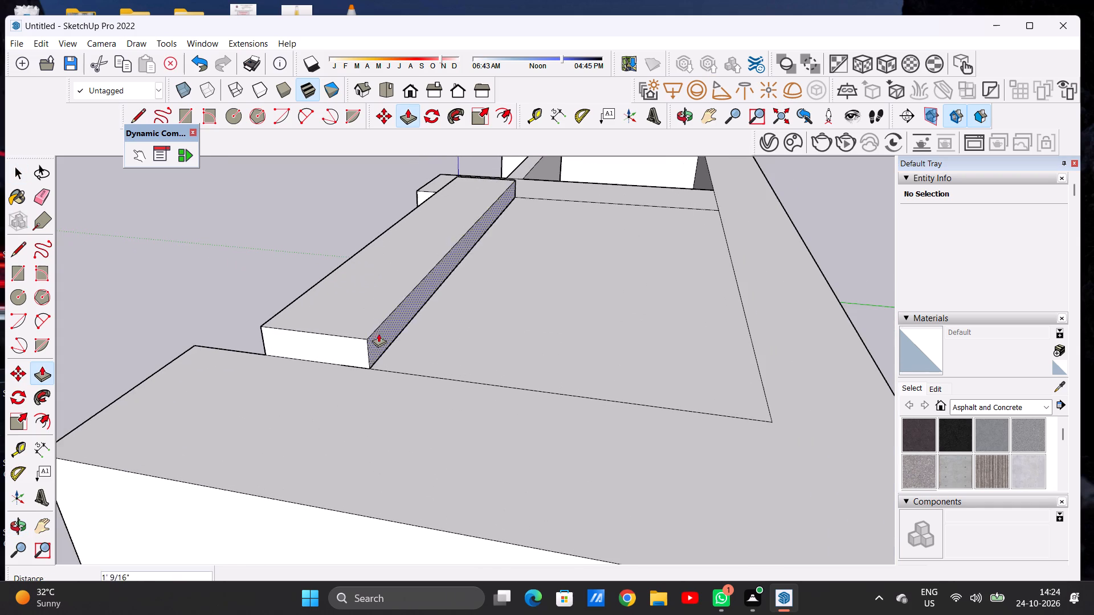
scroll(480, 339, "down", 1)
scroll(479, 340, "up", 1)
scroll(479, 340, "down", 6)
scroll(648, 367, "up", 6)
scroll(648, 367, "down", 3)
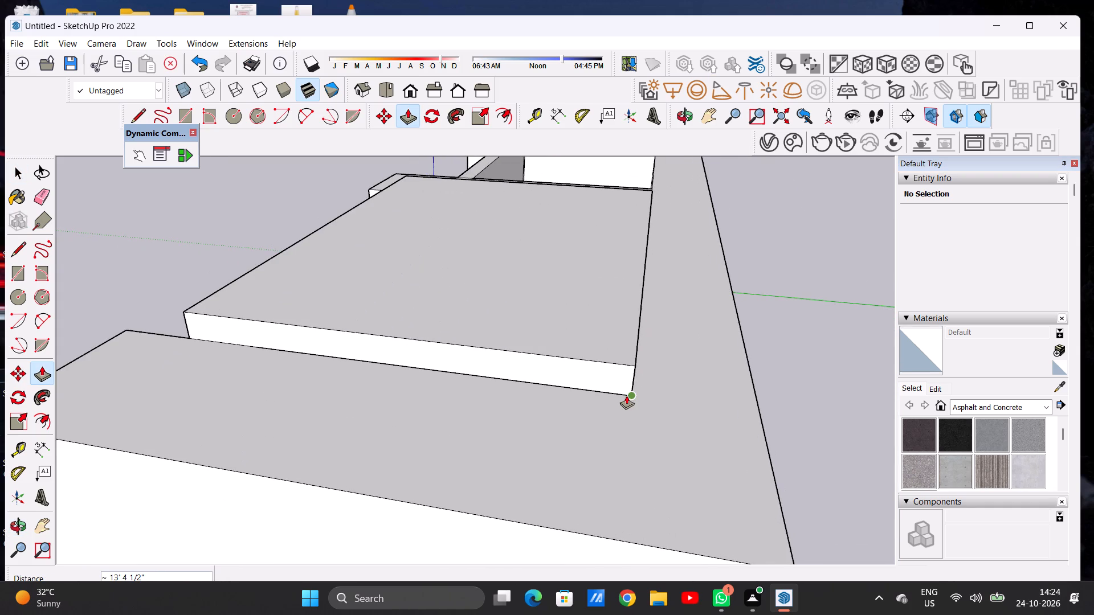
left_click(626, 395)
Push/Pull the slab's inner end face about 25' 7 11/16" across the open window bay to that bay's far wall.
scroll(583, 357, "down", 8)
middle_click_drag(604, 345, 574, 342)
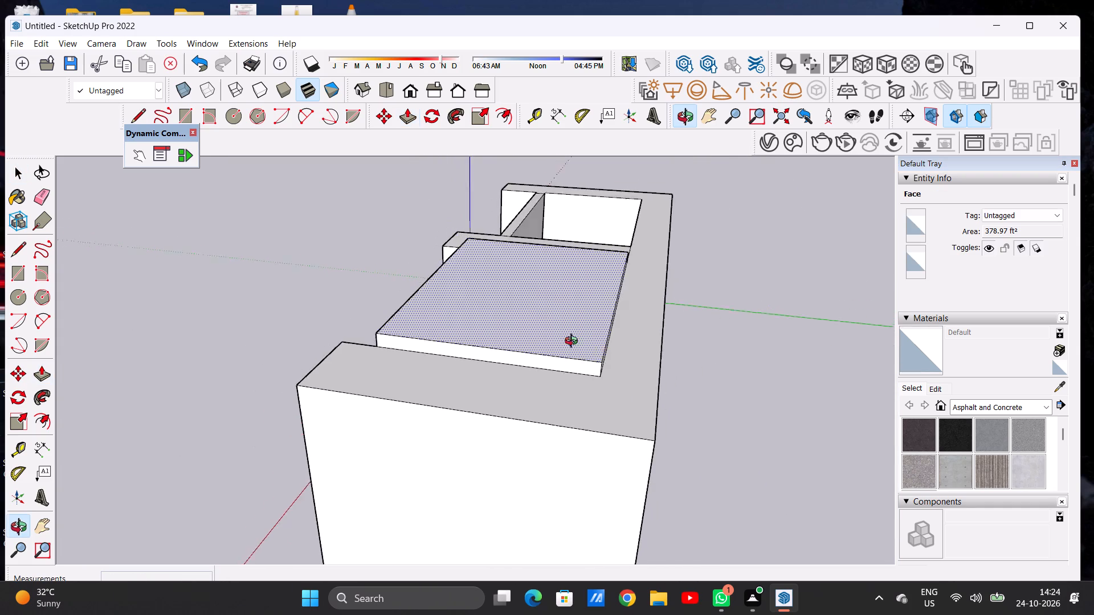
middle_click_drag(574, 342, 260, 369)
middle_click_drag(530, 324, 290, 310)
scroll(389, 322, "up", 4)
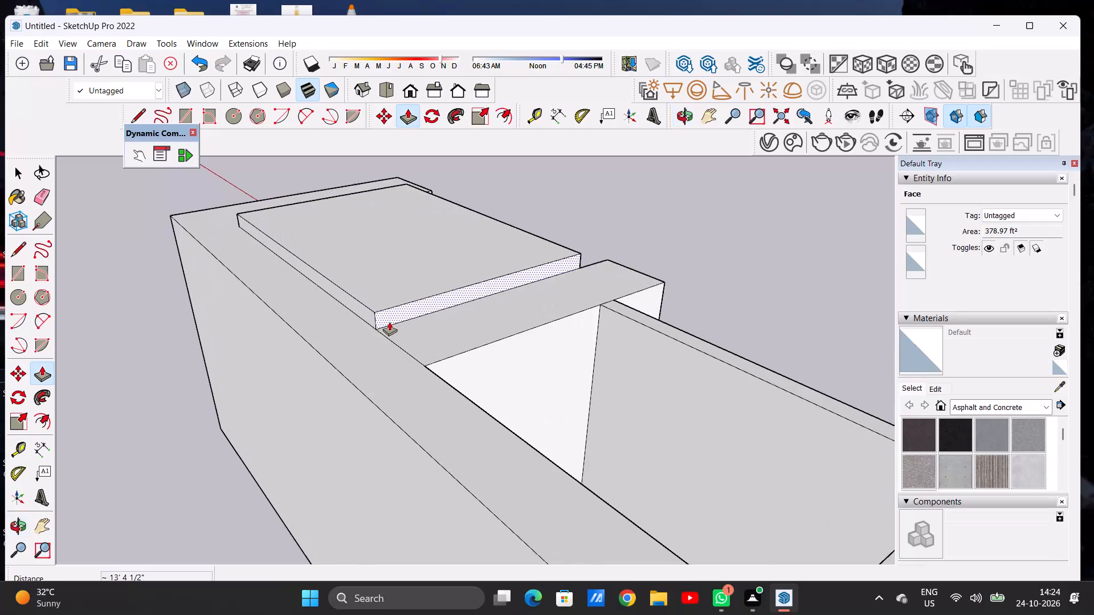
scroll(389, 322, "up", 2)
scroll(389, 318, "down", 1)
scroll(389, 318, "up", 4)
left_click(385, 307)
scroll(481, 351, "down", 20)
scroll(481, 351, "down", 3)
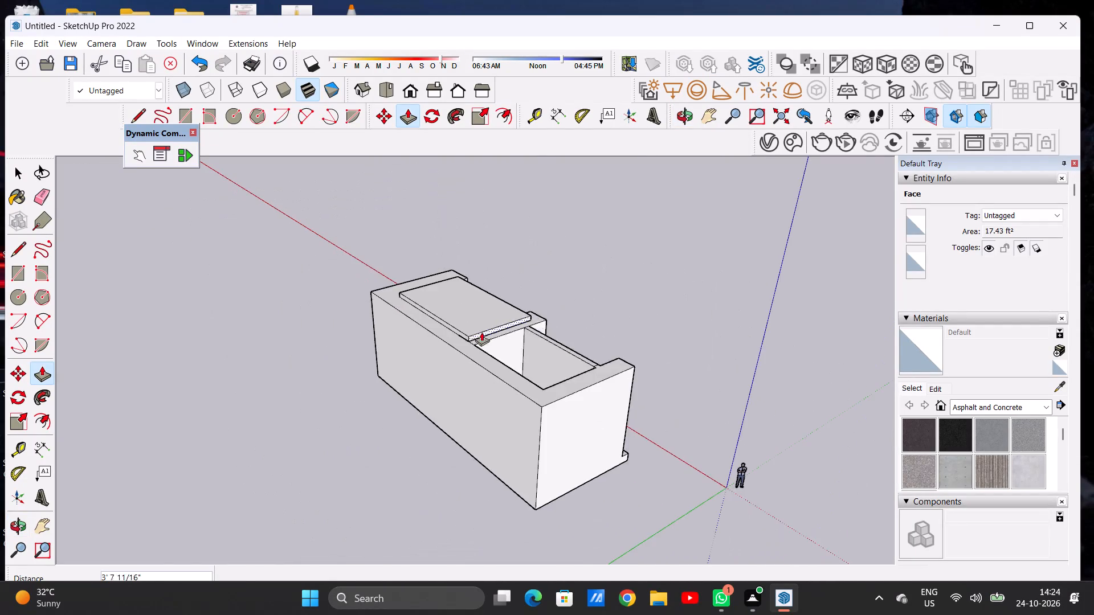
scroll(571, 355, "up", 16)
scroll(533, 396, "down", 1)
scroll(533, 396, "up", 6)
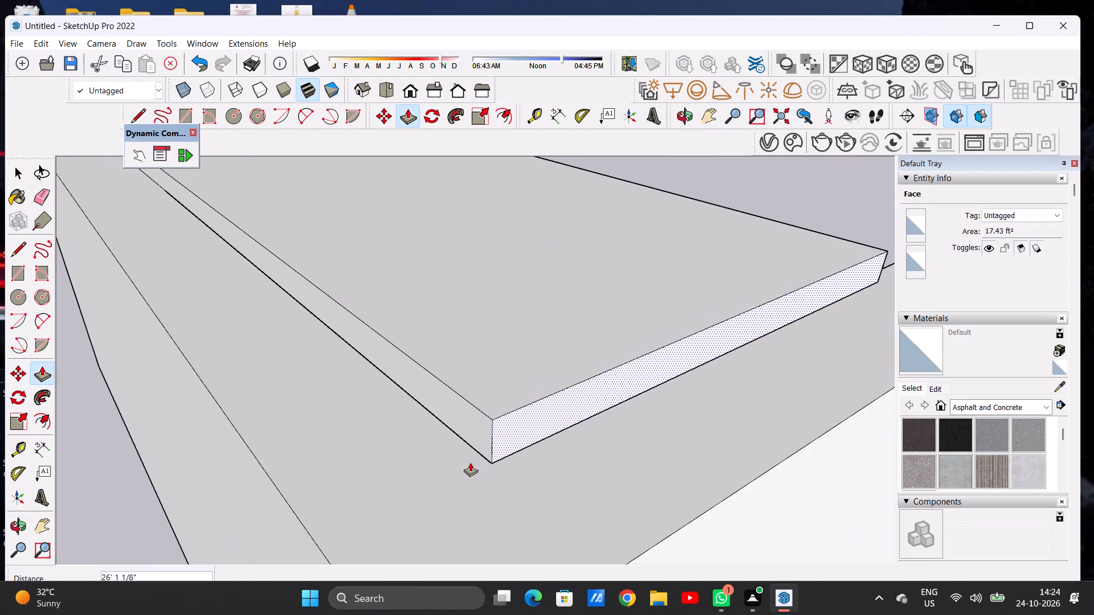
left_click(476, 452)
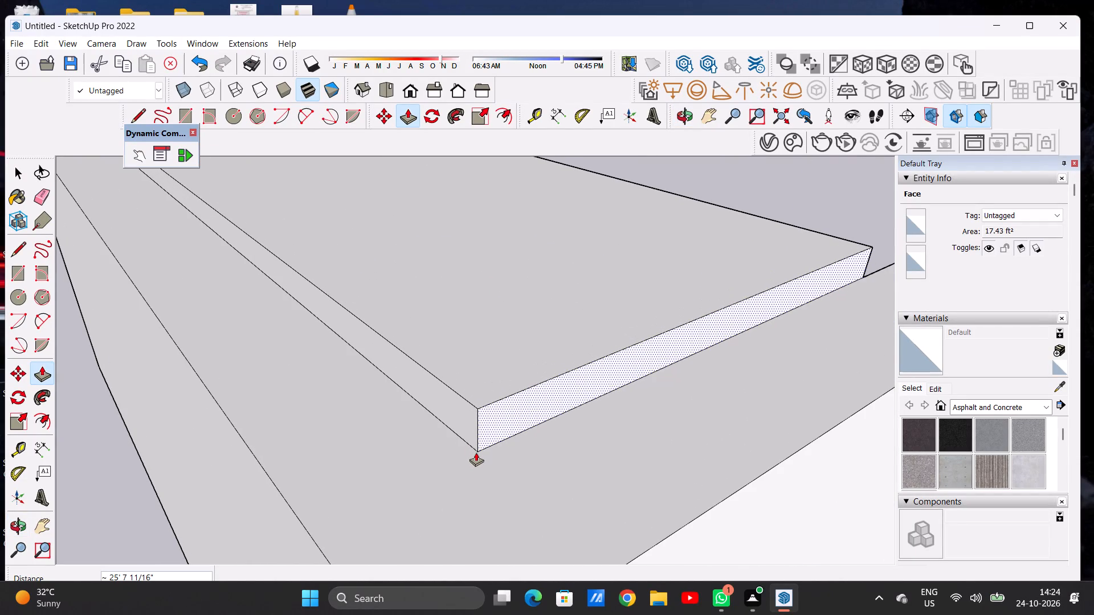
key("space")
Examine the roof slab spanning both bays and its junctions with the columns from the front and from above.
scroll(469, 452, "down", 16)
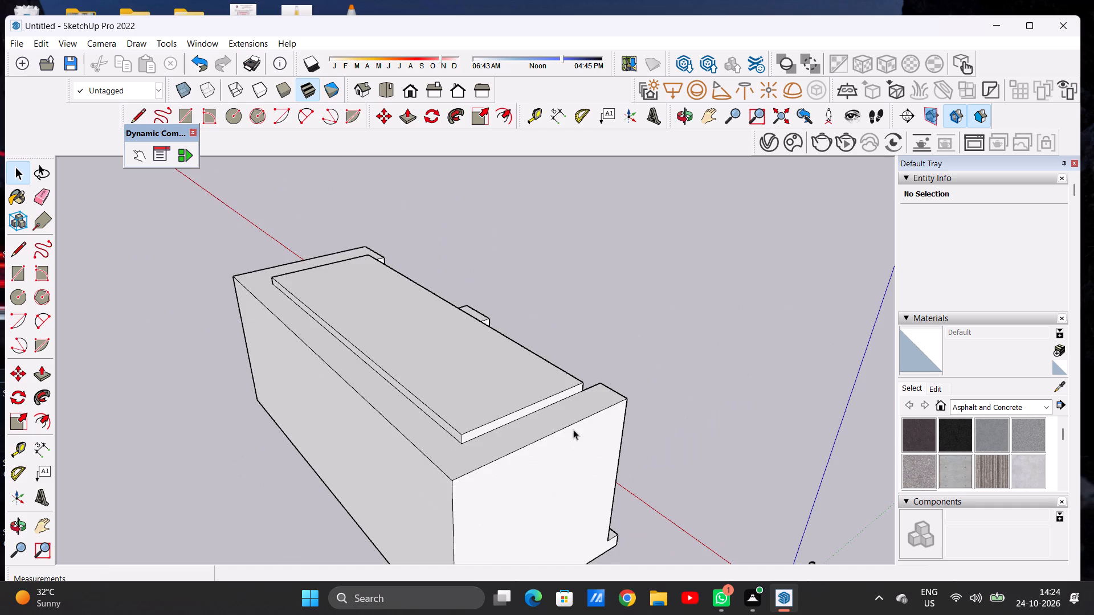
middle_click_drag(573, 429, 271, 363)
middle_click_drag(414, 363, 181, 368)
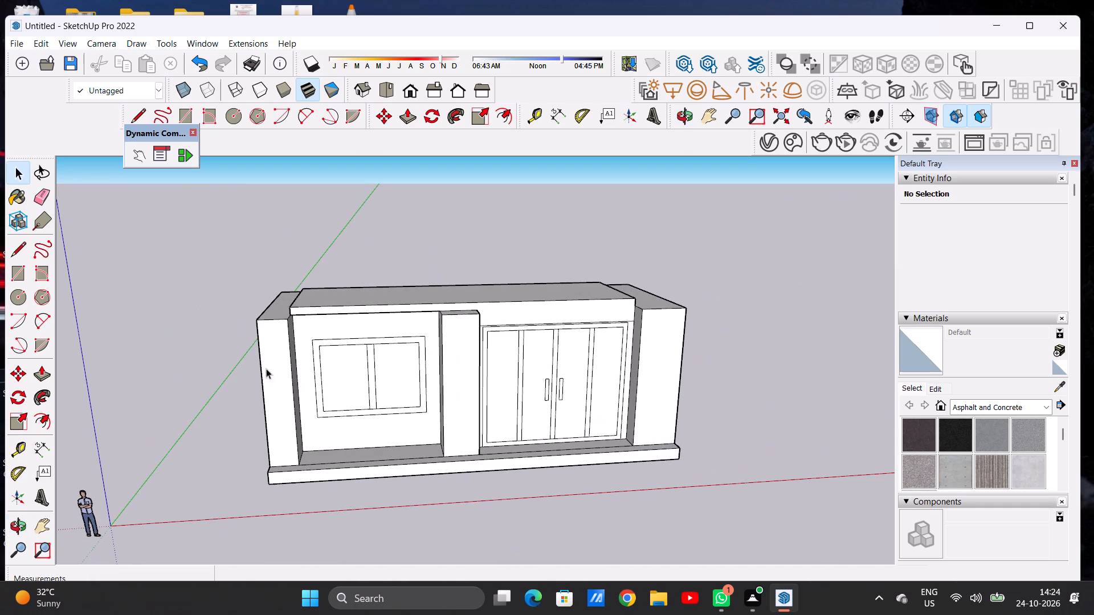
middle_click_drag(491, 362, 430, 365)
scroll(585, 305, "up", 1)
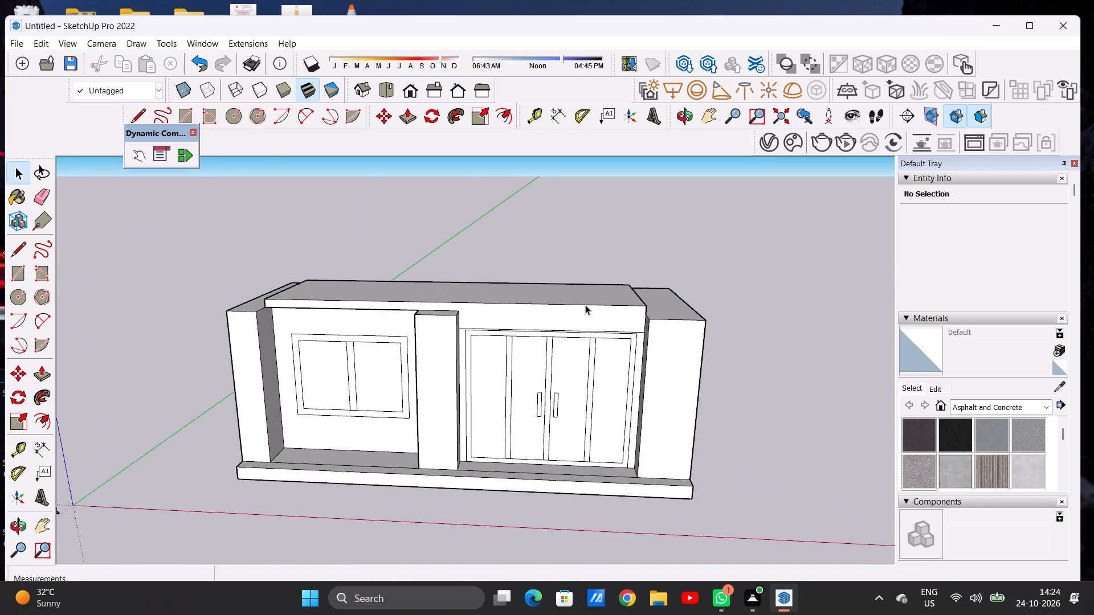
scroll(585, 305, "up", 5)
scroll(671, 341, "down", 6)
middle_click_drag(422, 365, 415, 323)
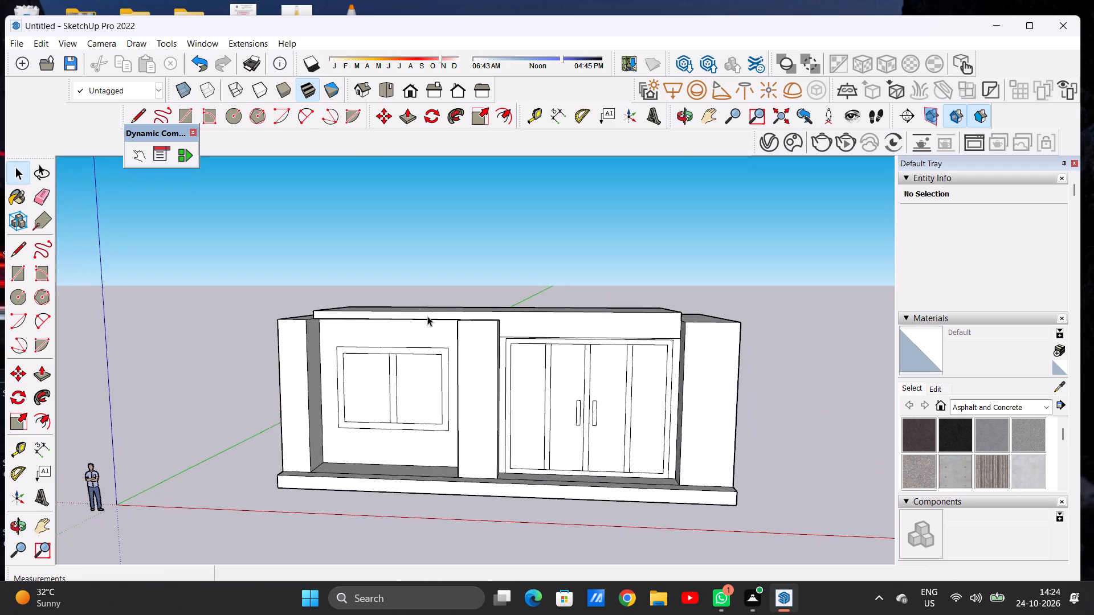
scroll(427, 318, "up", 12)
scroll(425, 320, "down", 1)
scroll(425, 320, "up", 1)
middle_click_drag(408, 326, 525, 392)
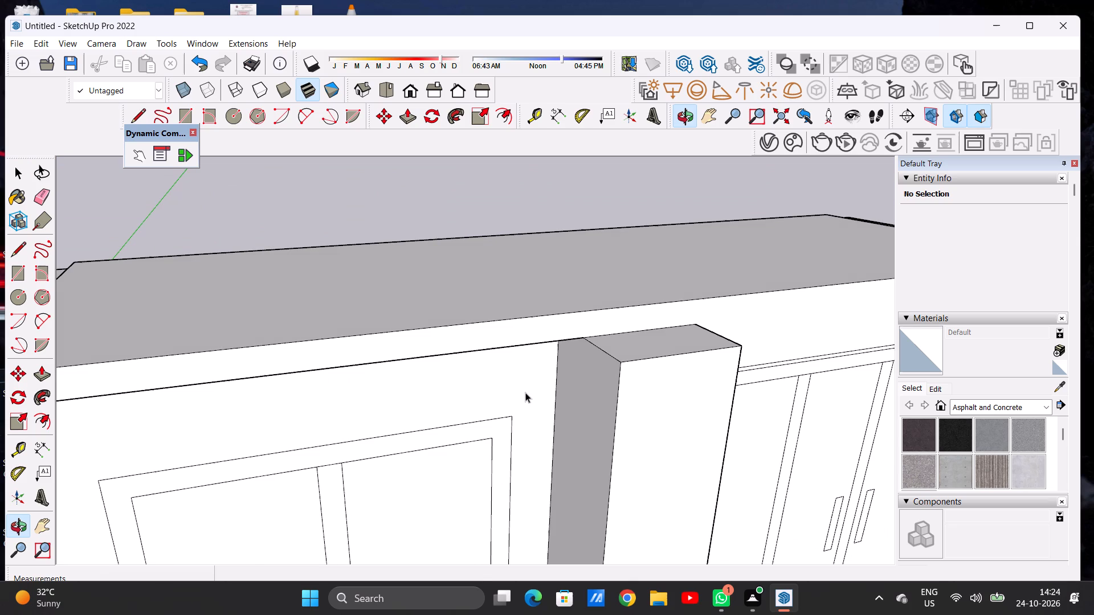
scroll(514, 376, "down", 8)
middle_click_drag(349, 386, 263, 330)
scroll(274, 336, "up", 6)
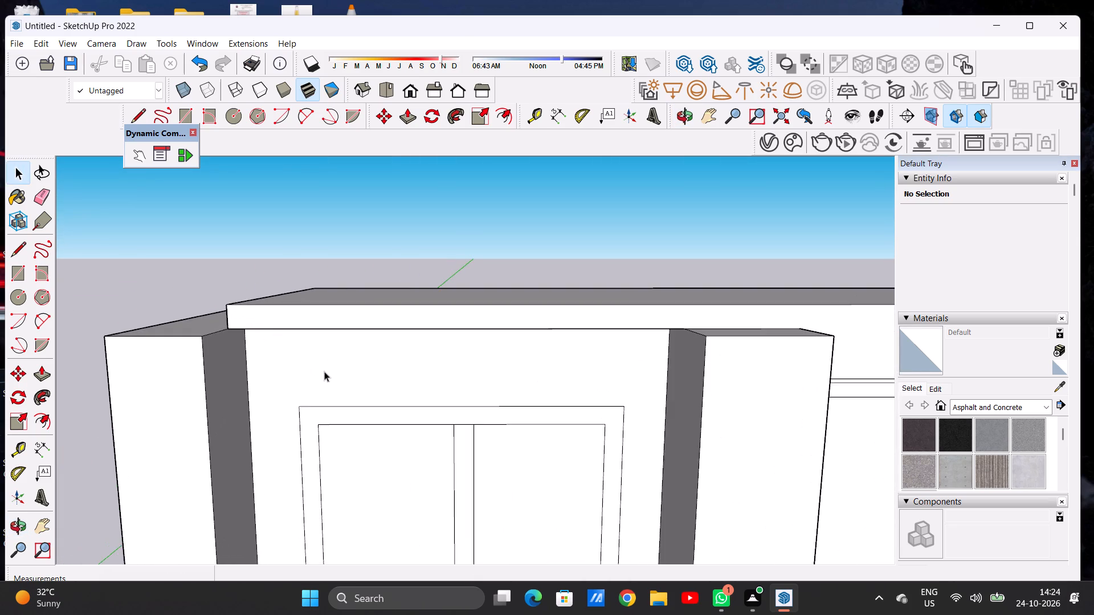
Examine the middle column's top and the slab edge above the window bay from the front, the side and above.
middle_click_drag(324, 371, 464, 440)
scroll(302, 366, "down", 5)
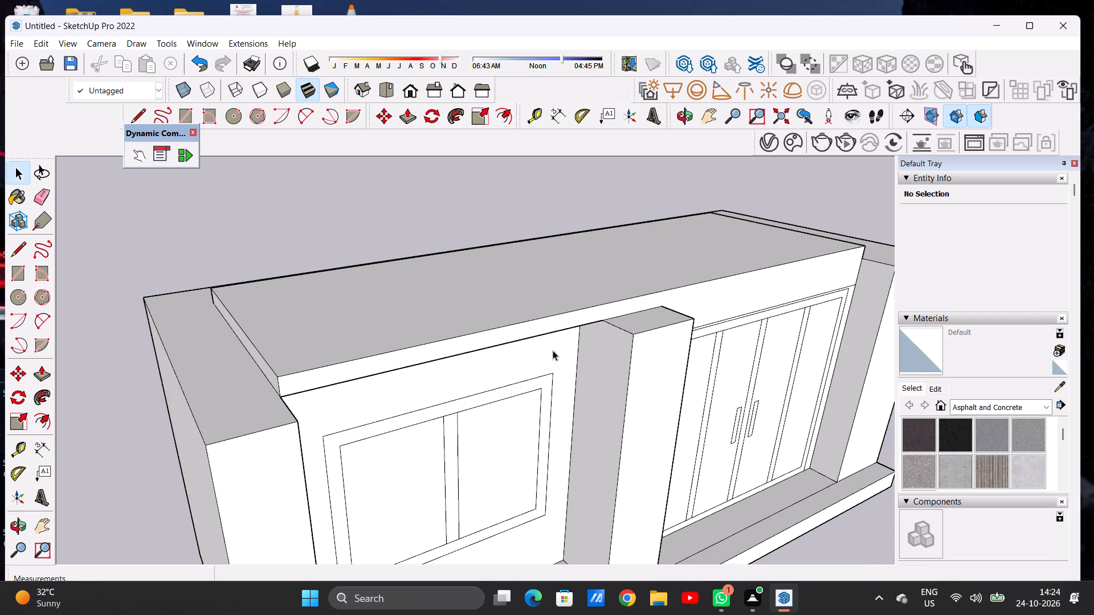
middle_click_drag(552, 350, 326, 302)
scroll(538, 339, "down", 7)
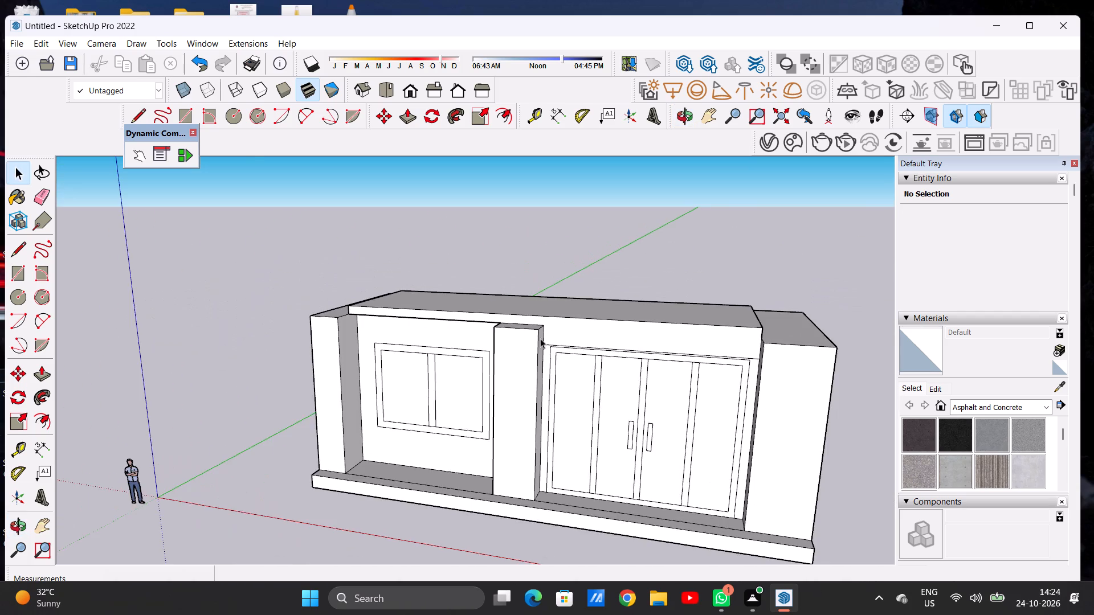
scroll(540, 338, "up", 6)
middle_click_drag(573, 337, 348, 334)
scroll(505, 348, "down", 6)
middle_click_drag(428, 306, 447, 417)
scroll(430, 356, "up", 2)
scroll(430, 356, "down", 1)
scroll(430, 356, "up", 5)
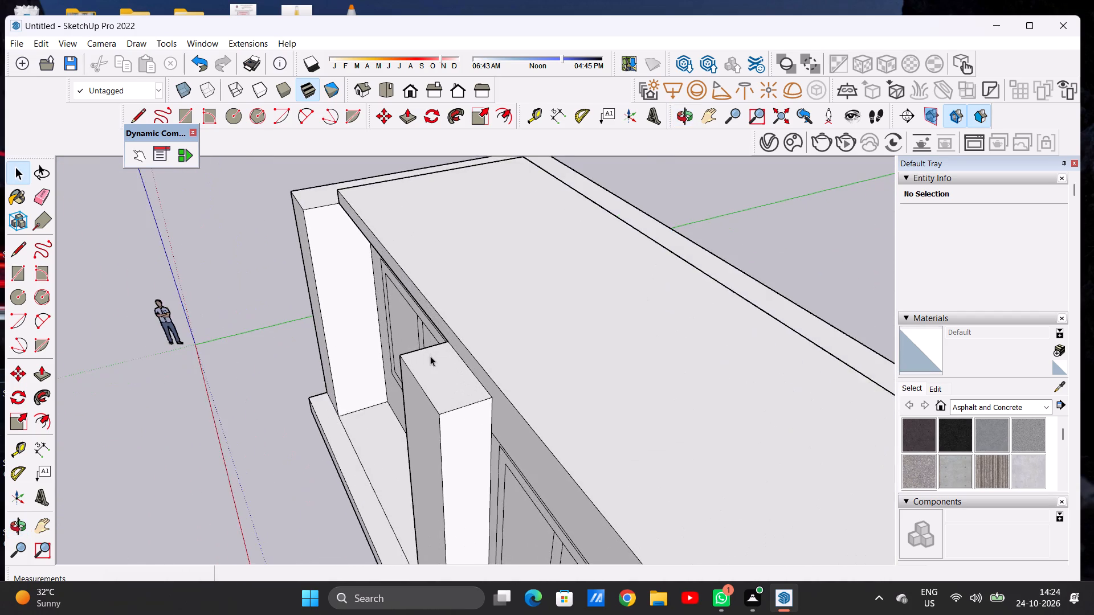
scroll(430, 356, "up", 6)
middle_click_drag(486, 311, 786, 215)
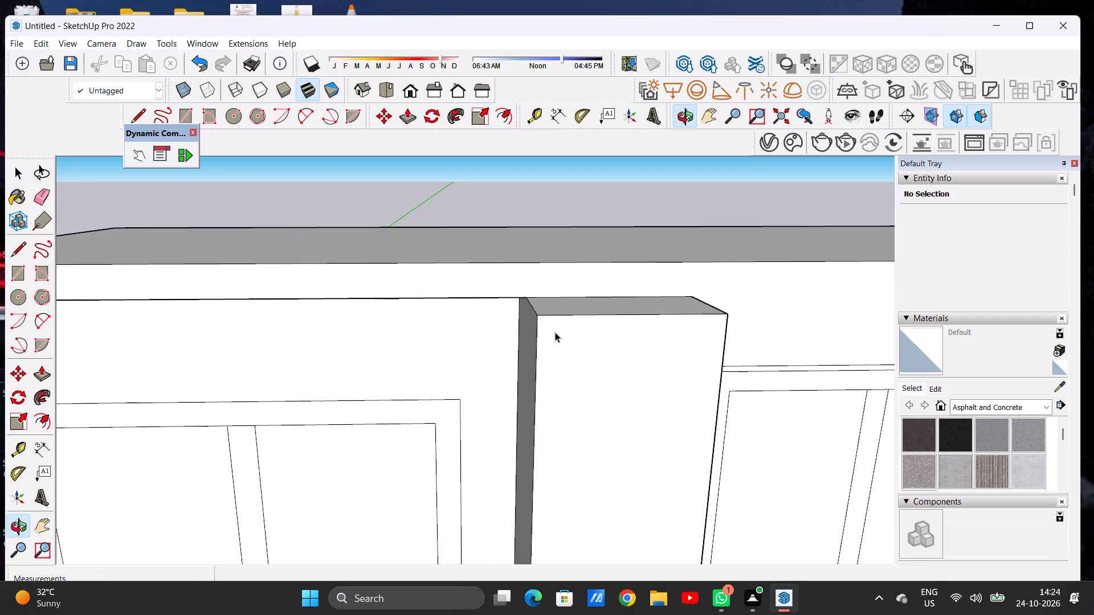
scroll(555, 332, "down", 16)
scroll(375, 387, "down", 3)
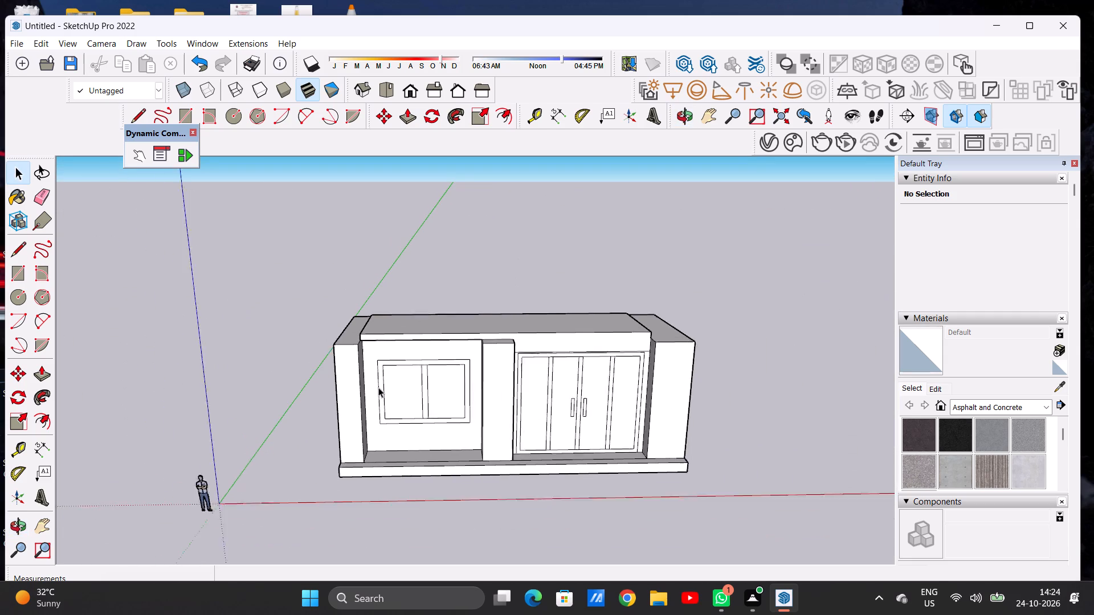
scroll(378, 387, "down", 1)
middle_click_drag(487, 392, 477, 356)
middle_click(474, 352)
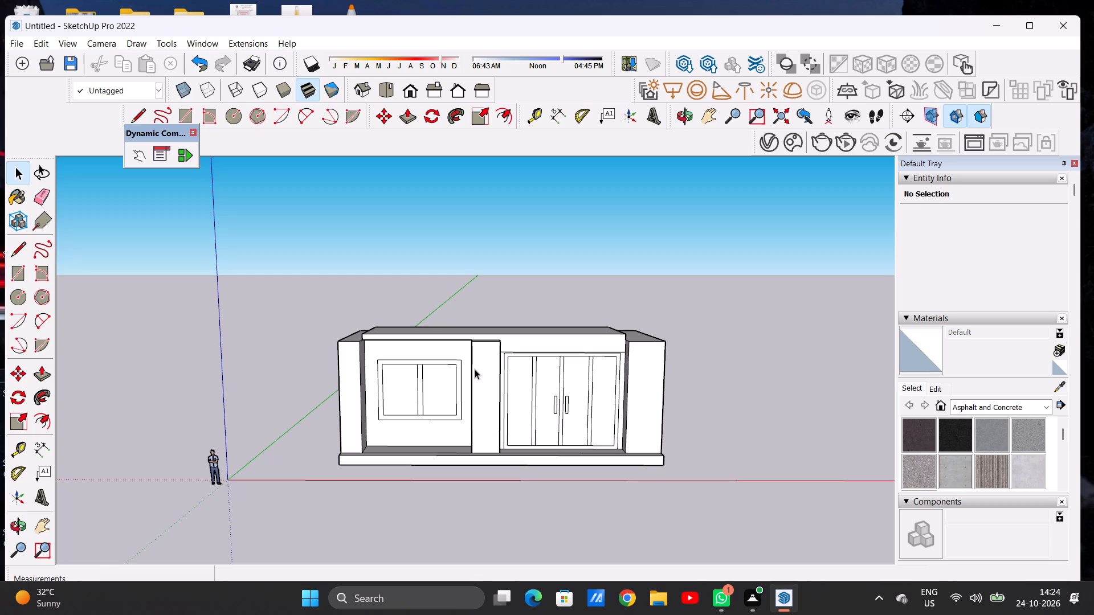
Draw a line about 4' 10 7/8" long across the window-side outer column's inner face, slightly below its top.
scroll(428, 349, "up", 1)
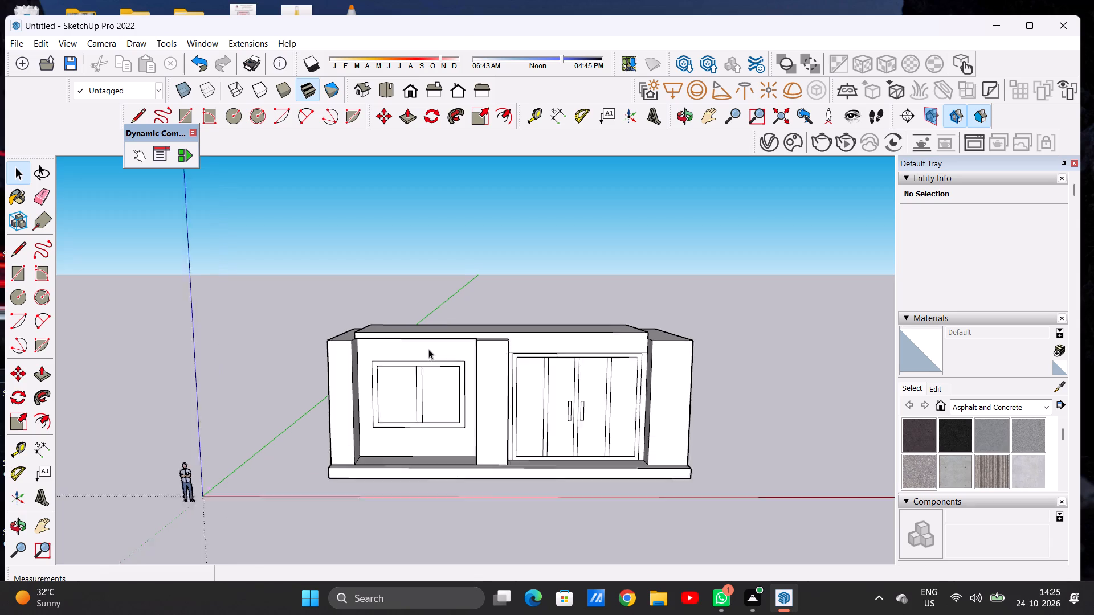
scroll(428, 349, "up", 5)
middle_click_drag(490, 310, 417, 237)
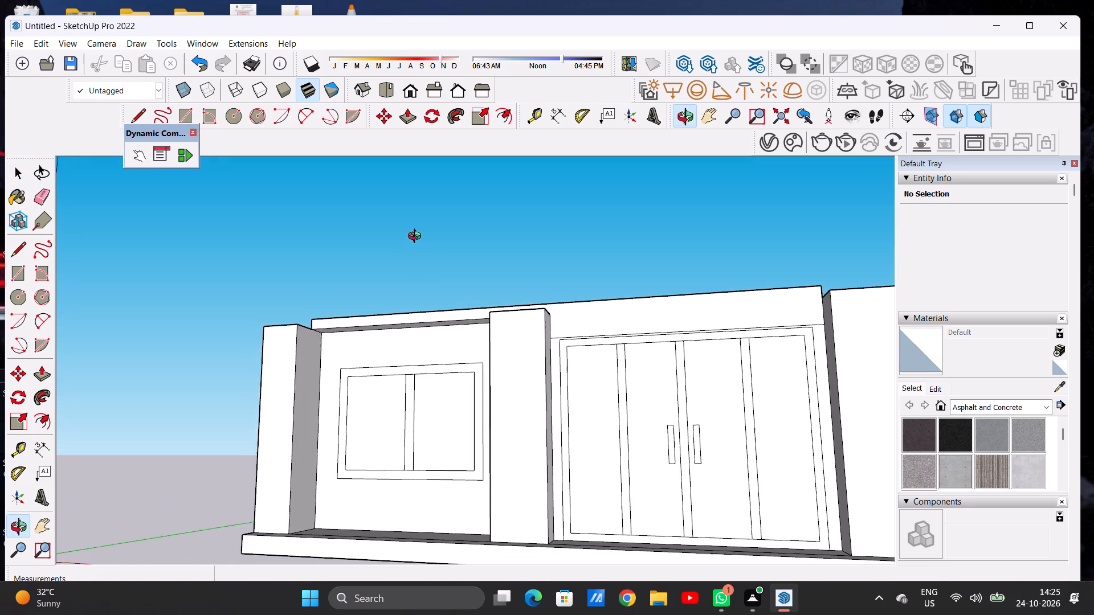
middle_click_drag(417, 237, 434, 349)
scroll(382, 383, "up", 3)
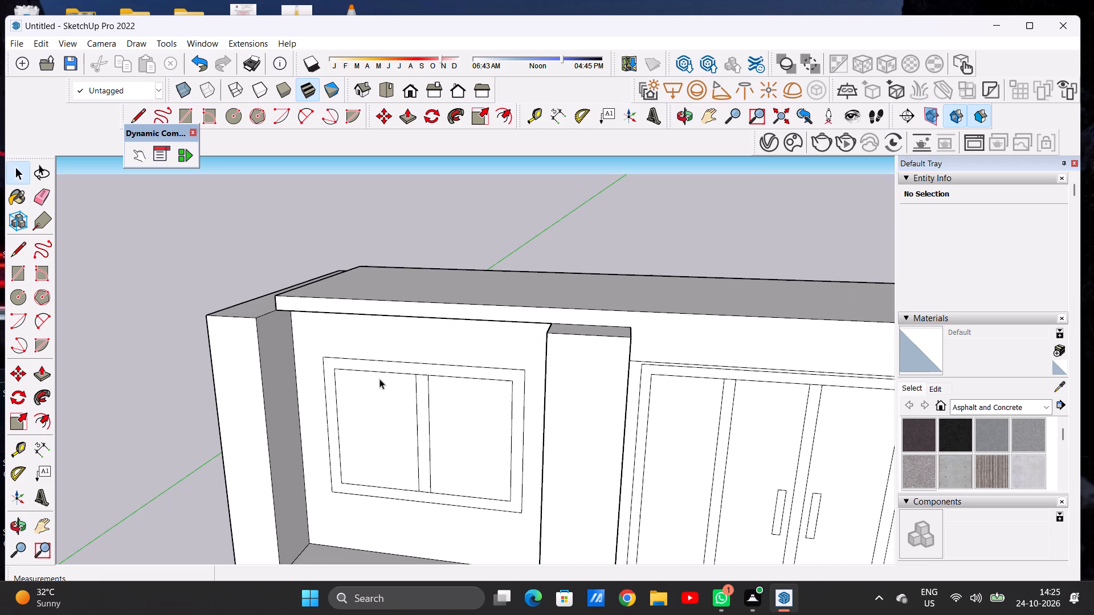
key("l")
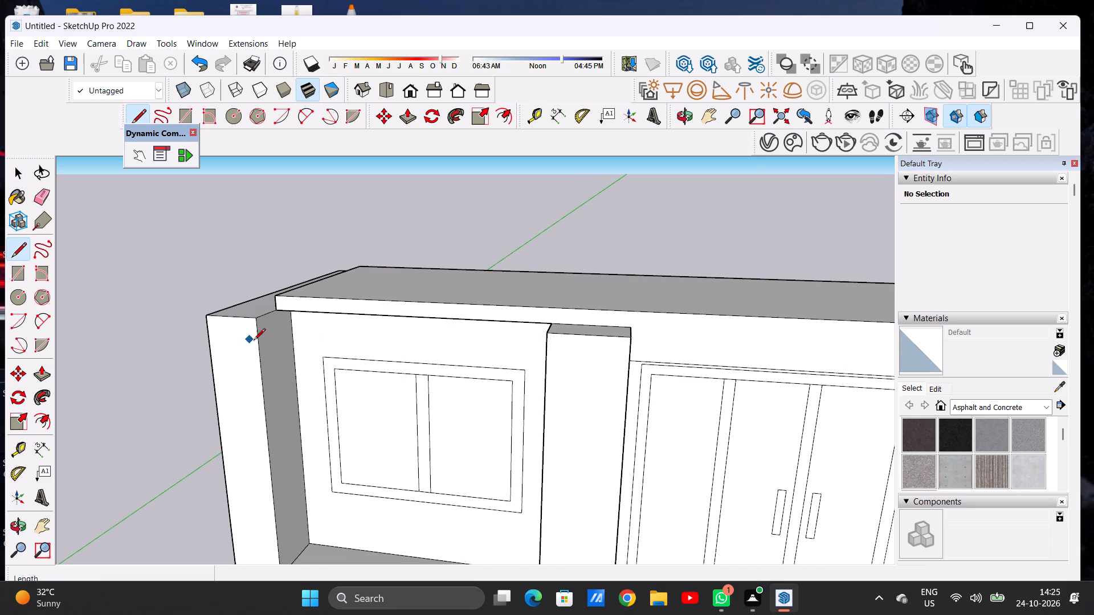
left_click(257, 350)
left_click(293, 328)
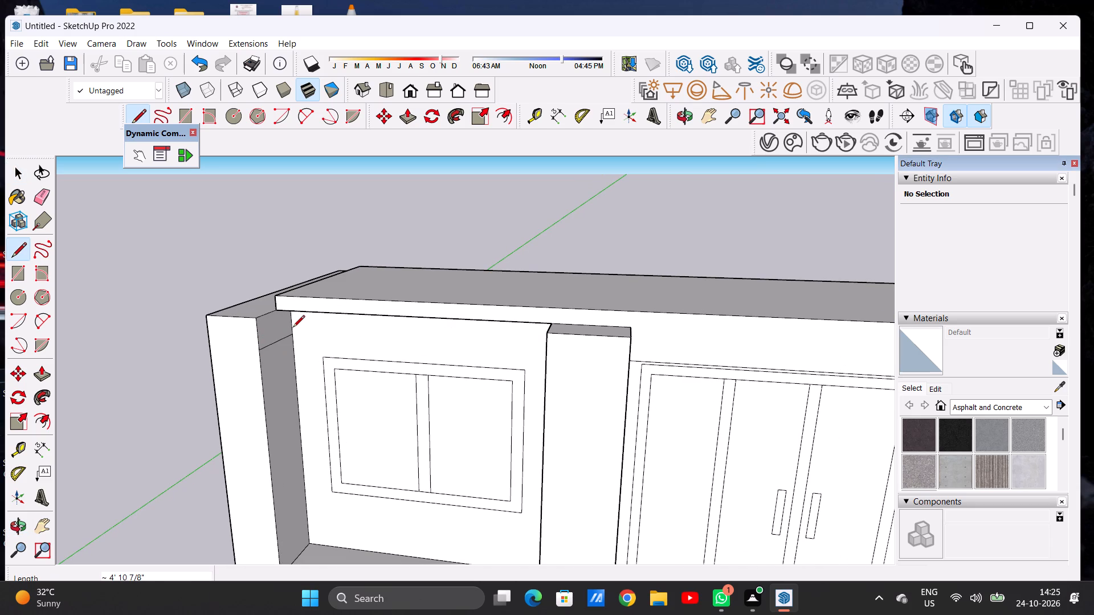
Push/Pull the small face above that line about 20' 5 1/4" across the window bay to the middle column.
key("p")
left_click(260, 325)
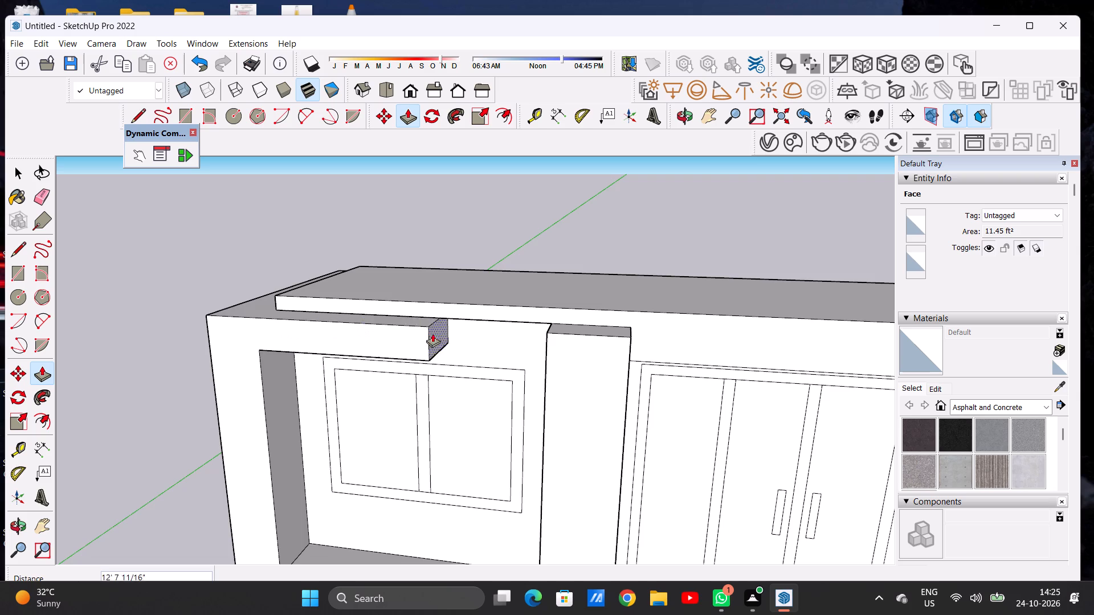
scroll(451, 342, "down", 7)
scroll(492, 334, "up", 13)
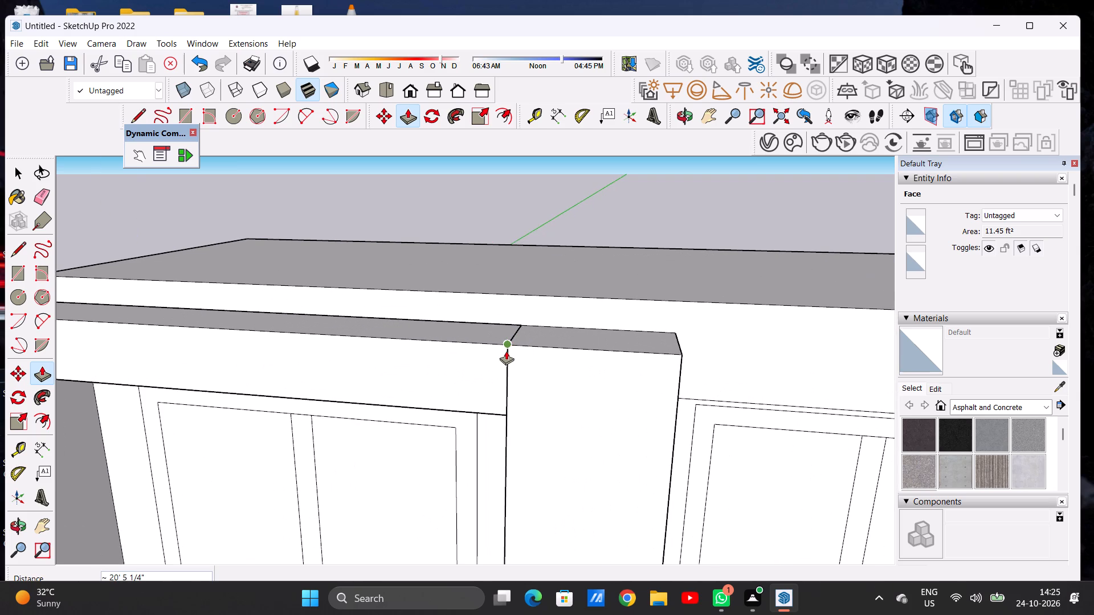
left_click(506, 351)
key("space")
Erase the vertical seam on the front face where the new beam meets the middle column.
scroll(493, 335, "down", 16)
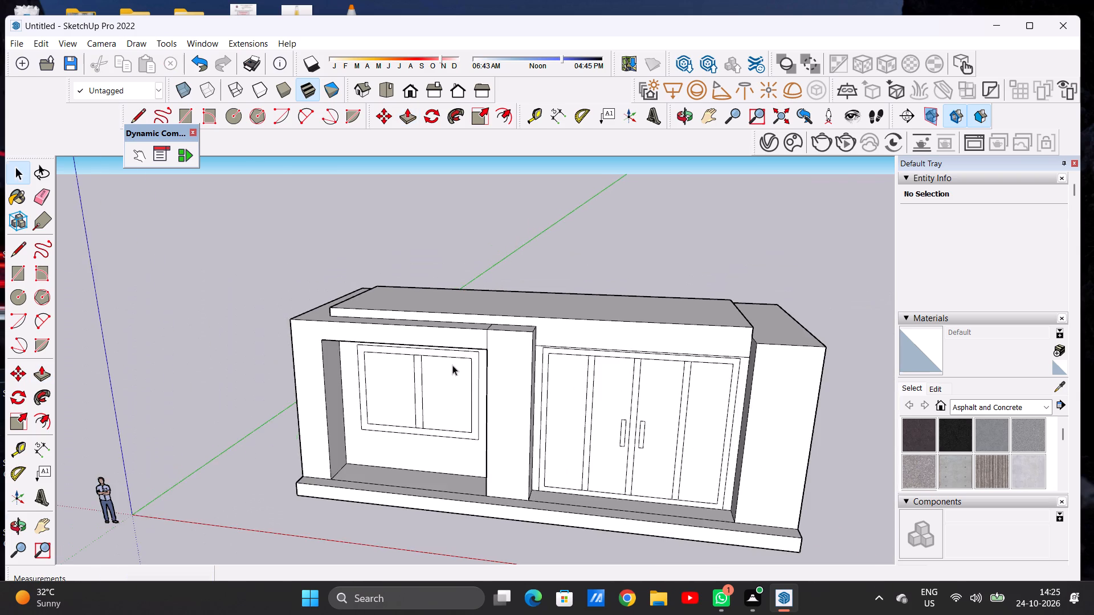
middle_click_drag(450, 364, 504, 317)
scroll(463, 346, "up", 8)
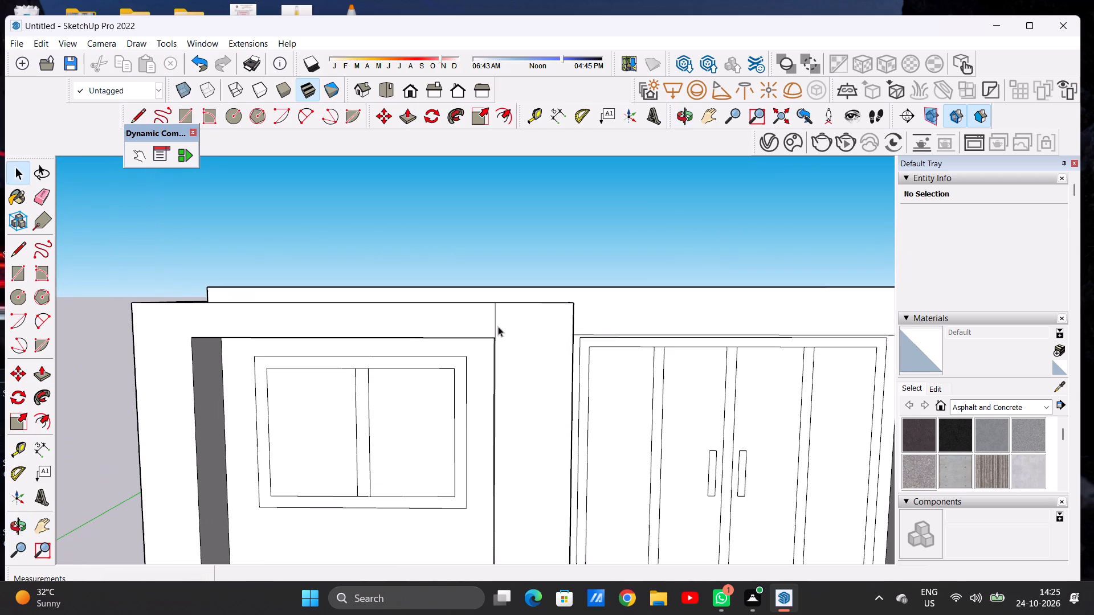
key("e")
left_click_drag(491, 317, 503, 322)
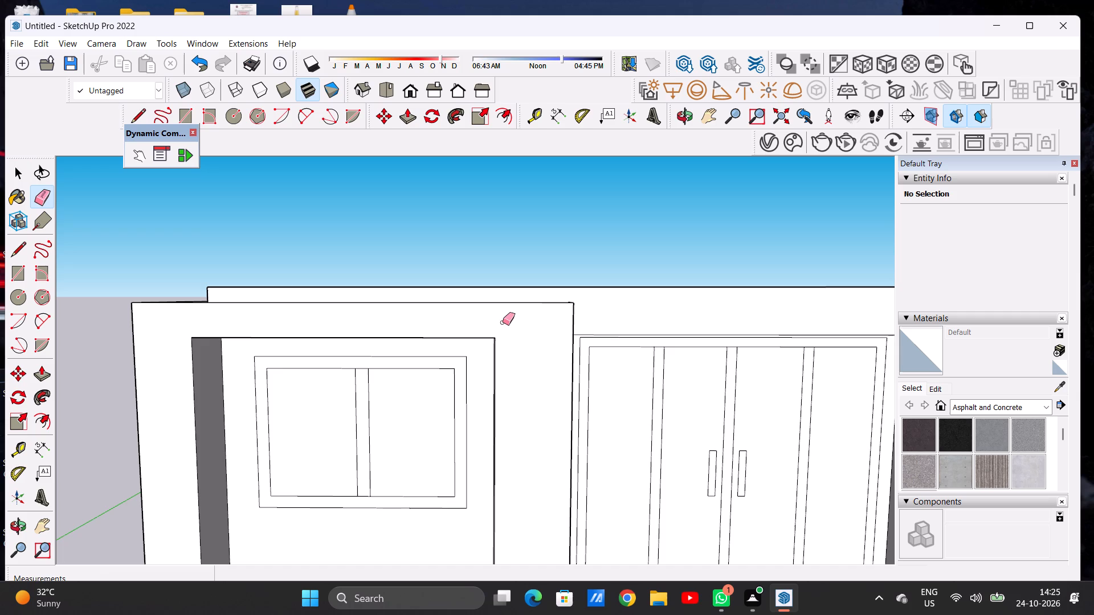
key("space")
Erase the seam on the top face between the window-bay beam and the middle column.
scroll(427, 364, "down", 13)
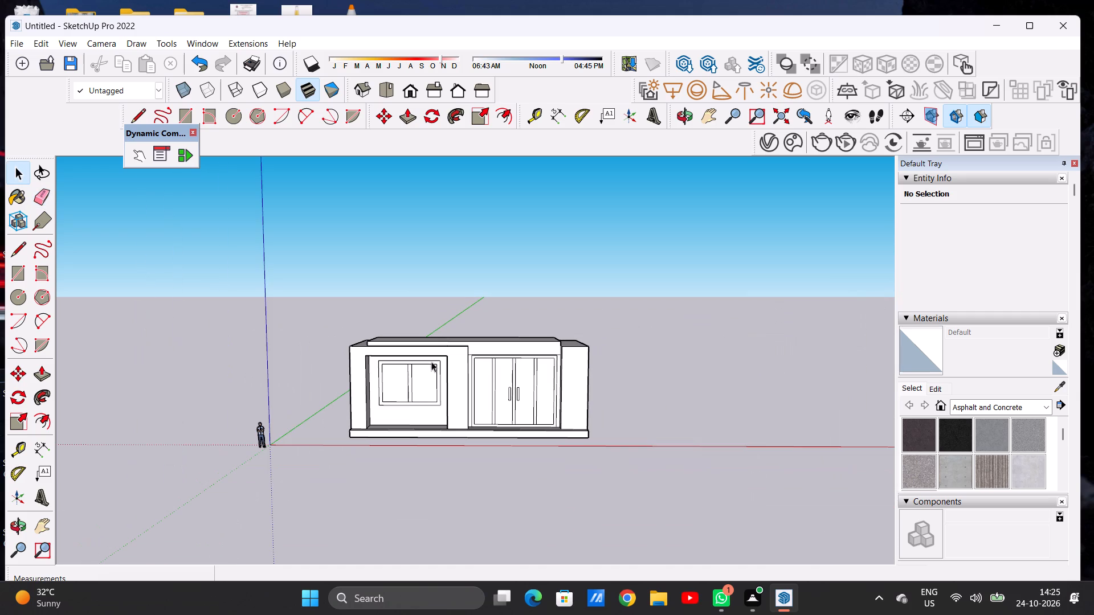
scroll(395, 375, "down", 2)
scroll(496, 355, "up", 5)
scroll(449, 362, "up", 6)
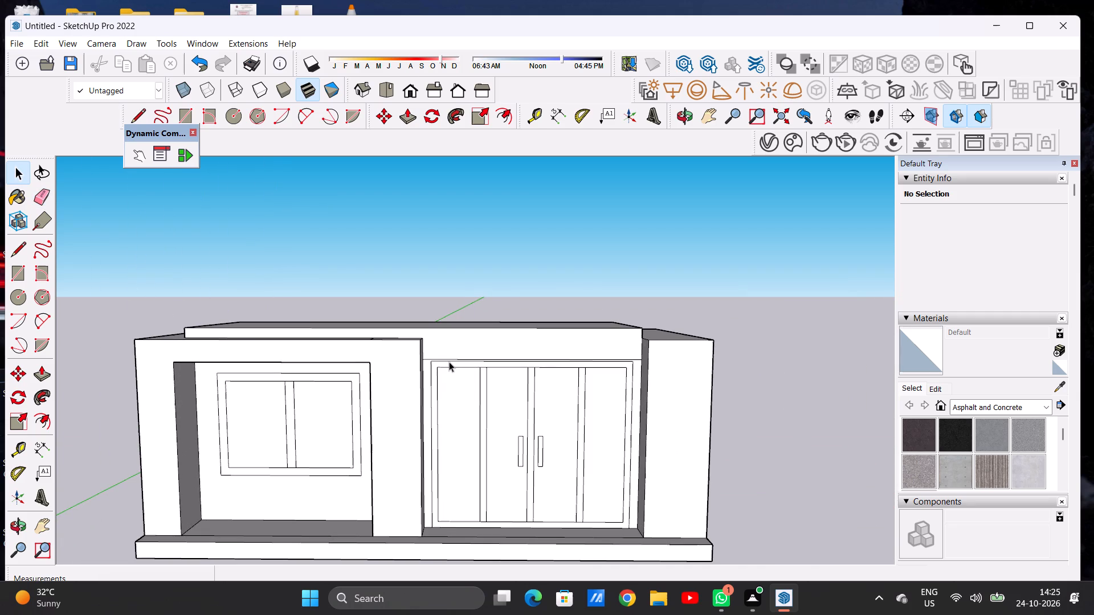
scroll(459, 378, "down", 1)
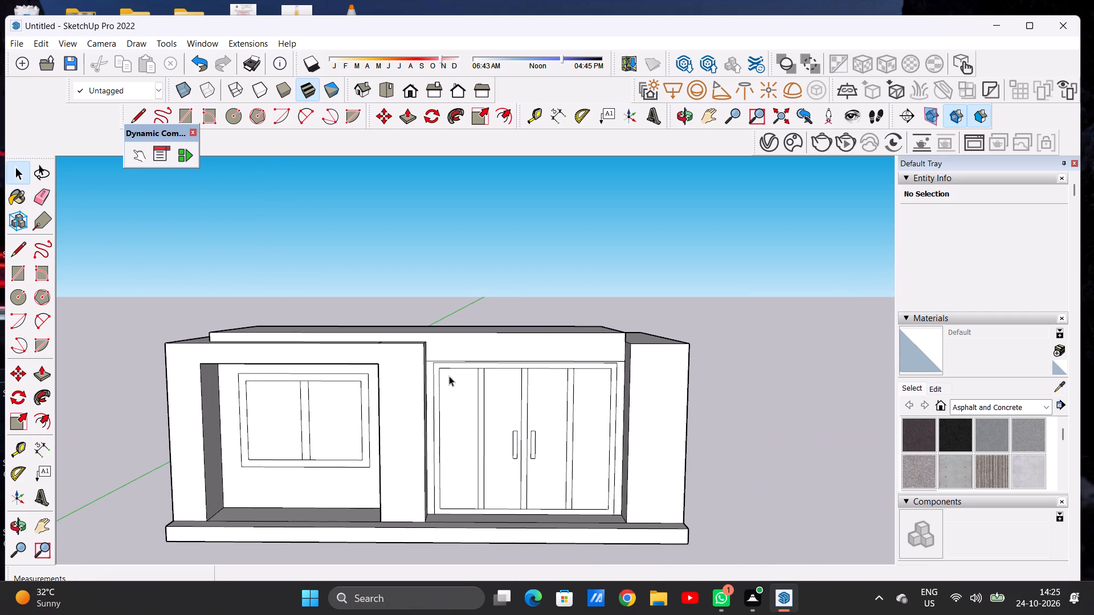
scroll(473, 375, "down", 6)
middle_click_drag(455, 318, 443, 458)
scroll(420, 389, "up", 13)
key("e")
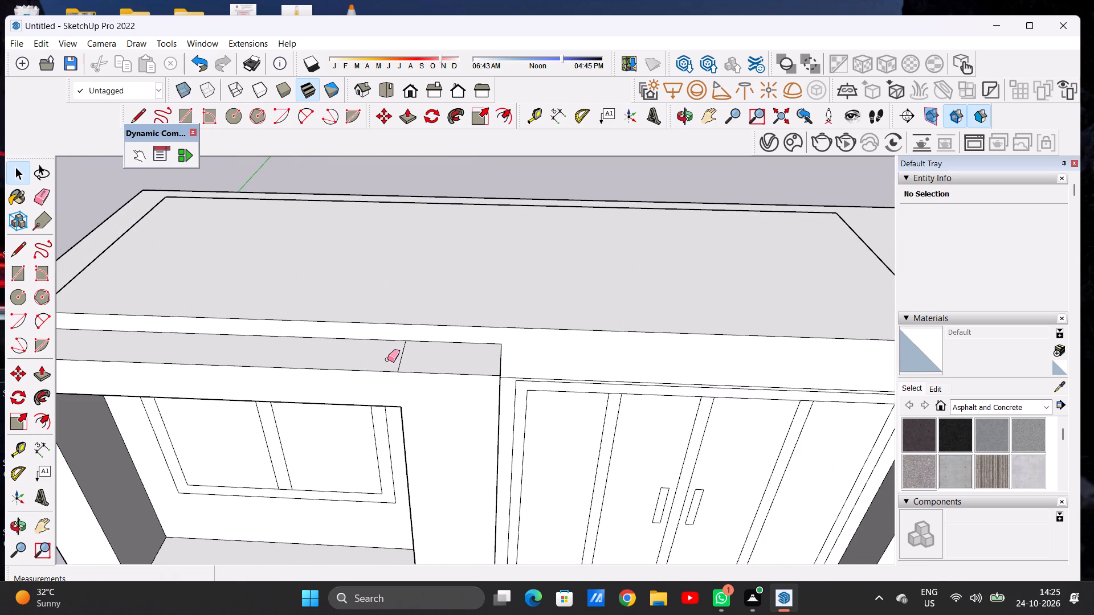
left_click_drag(401, 351, 408, 358)
key("space")
Draw a vertical line 1' 15/16" long on the slab's front face, from the middle column's door-side rear top corner to the slab's top edge.
scroll(474, 341, "down", 3)
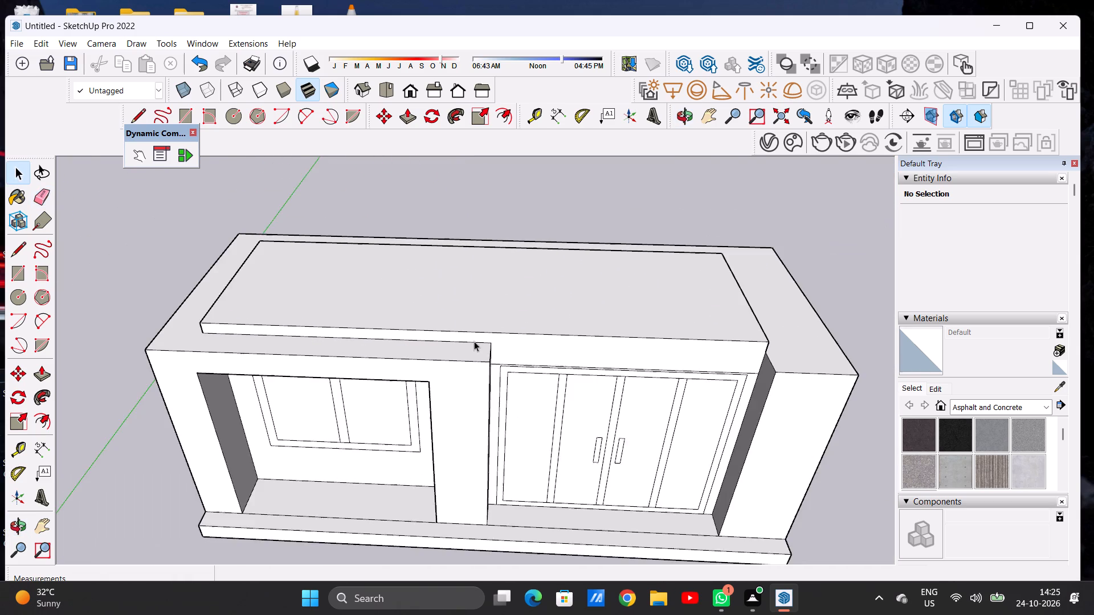
scroll(474, 341, "down", 6)
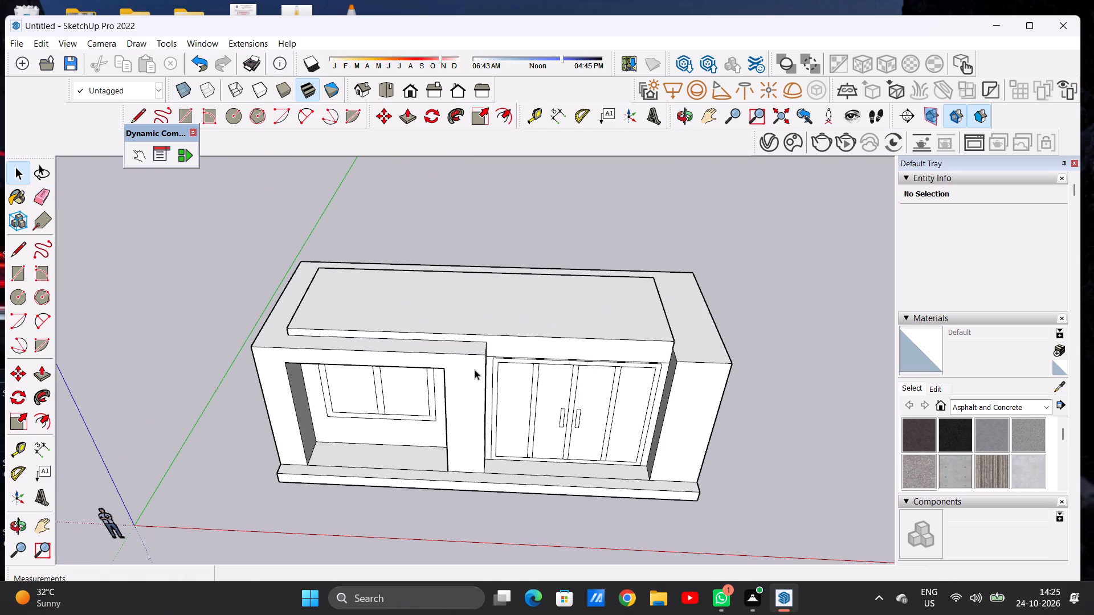
middle_click_drag(485, 382, 488, 337)
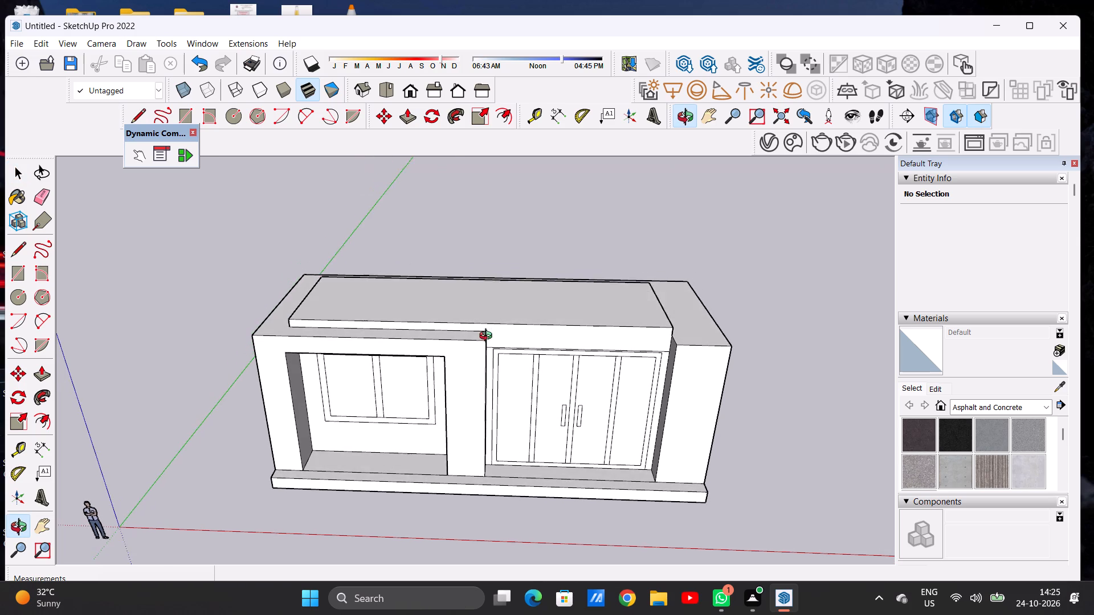
middle_click_drag(488, 337, 488, 309)
scroll(497, 317, "up", 6)
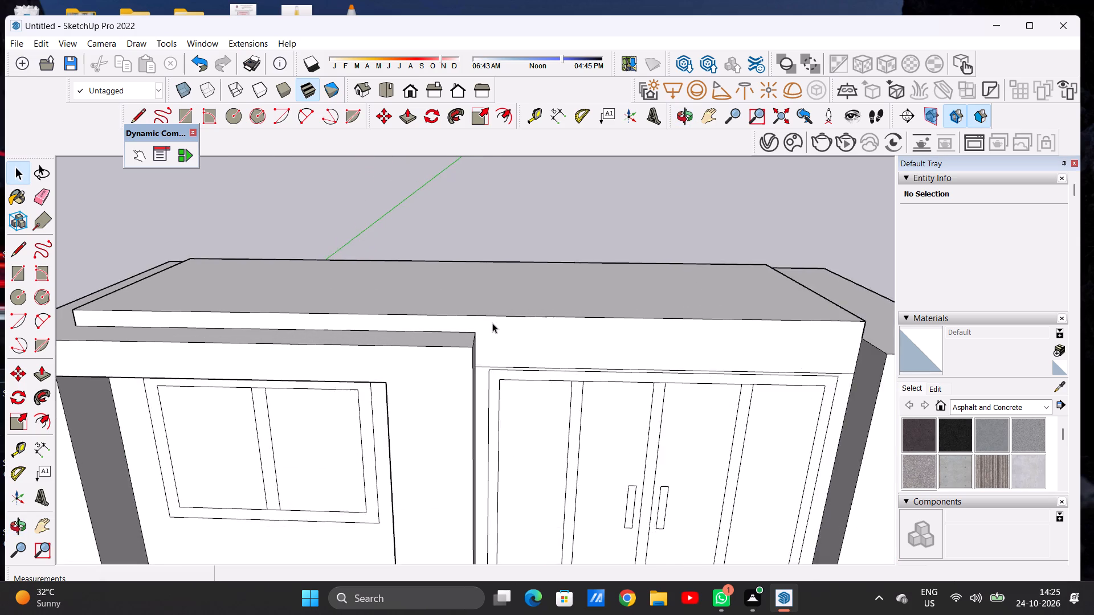
scroll(492, 323, "up", 3)
key("l")
left_click(472, 337)
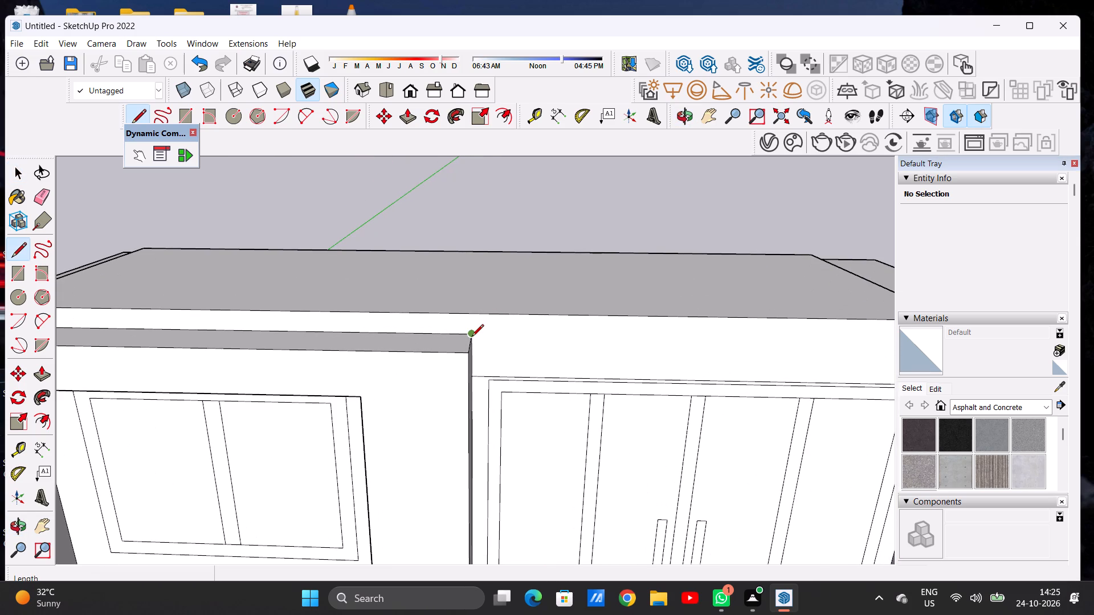
left_click(470, 314)
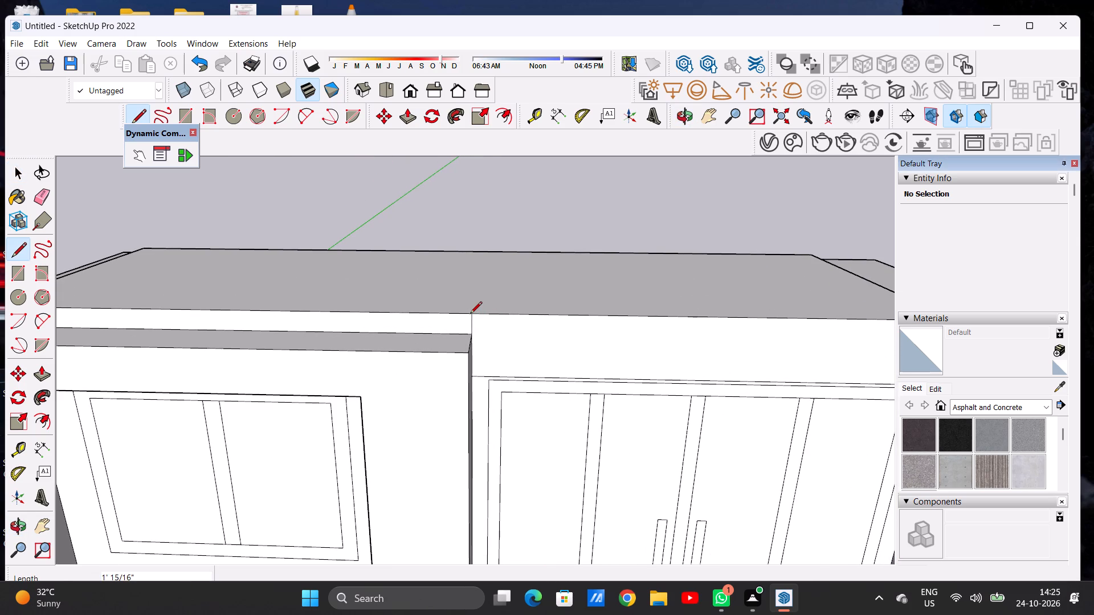
key("space")
Examine the ground-floor block's beam, columns and roof slab from the front and from above.
scroll(467, 378, "down", 8)
middle_click_drag(548, 396, 544, 312)
scroll(531, 383, "down", 10)
scroll(578, 354, "up", 6)
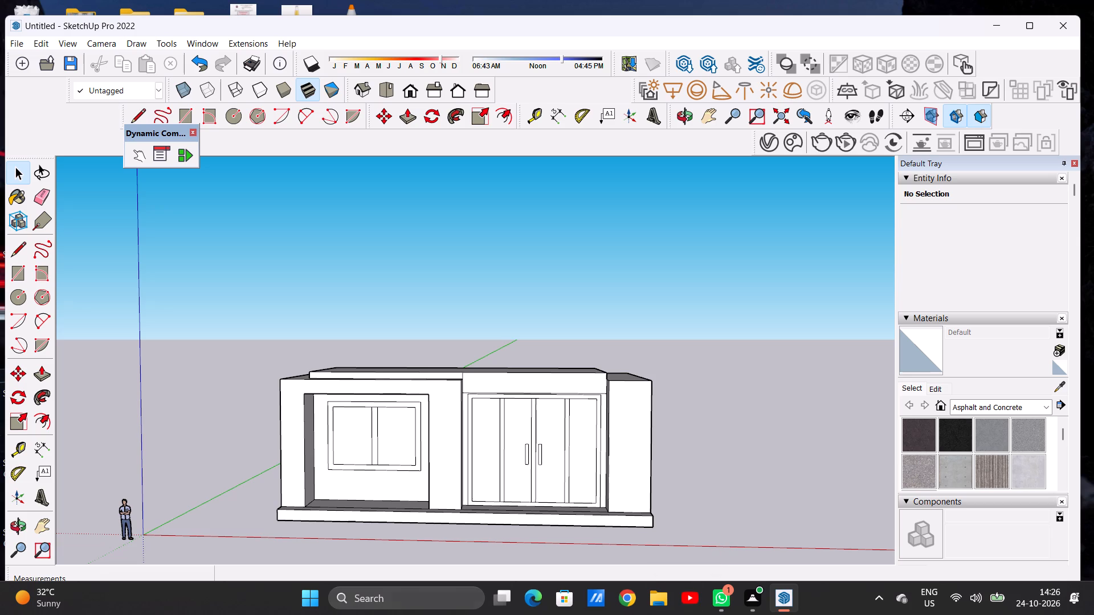
scroll(412, 396, "down", 6)
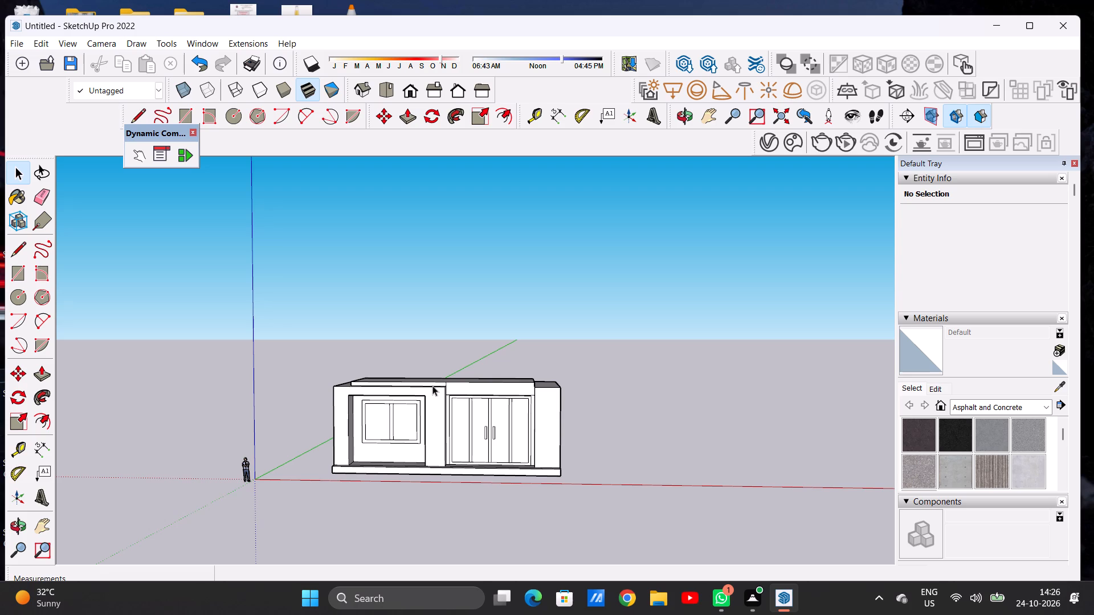
scroll(366, 386, "down", 4)
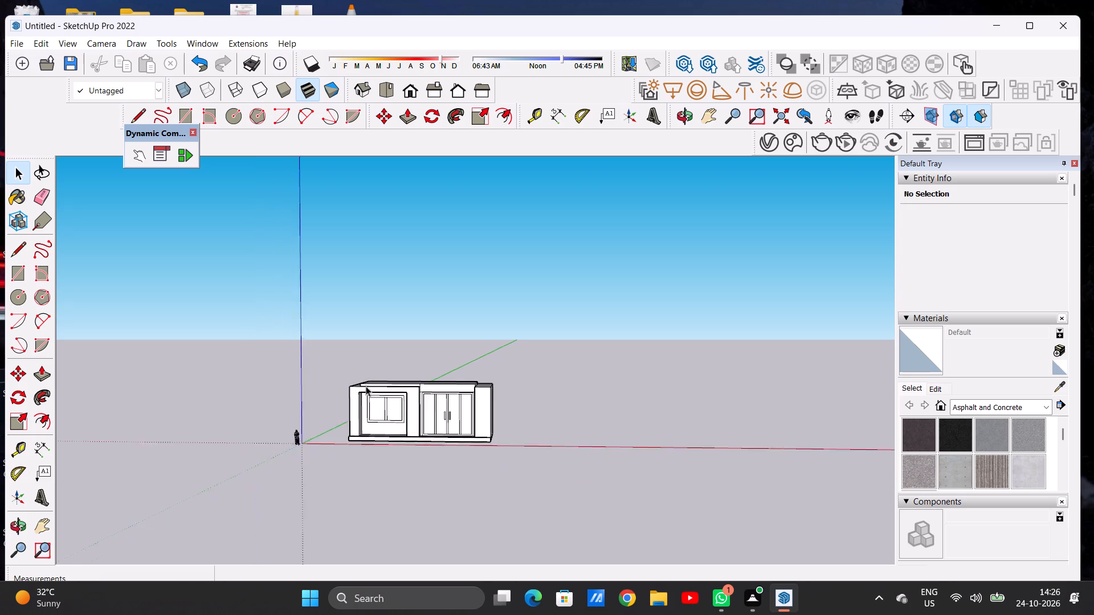
scroll(366, 386, "down", 3)
scroll(364, 417, "up", 8)
scroll(432, 361, "up", 4)
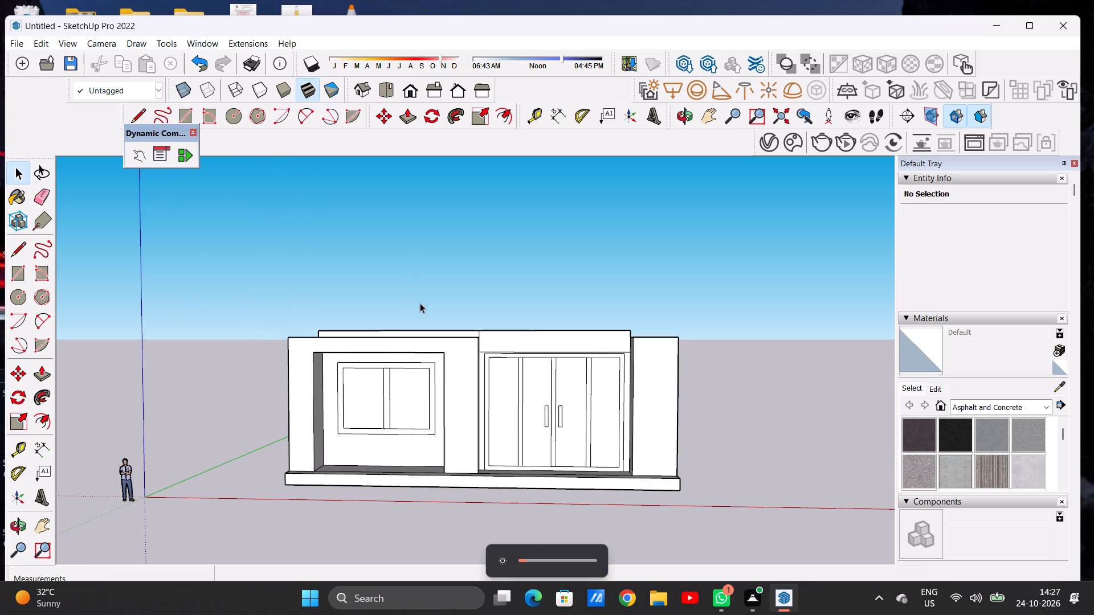
scroll(418, 292, "down", 2)
middle_click_drag(455, 291, 463, 425)
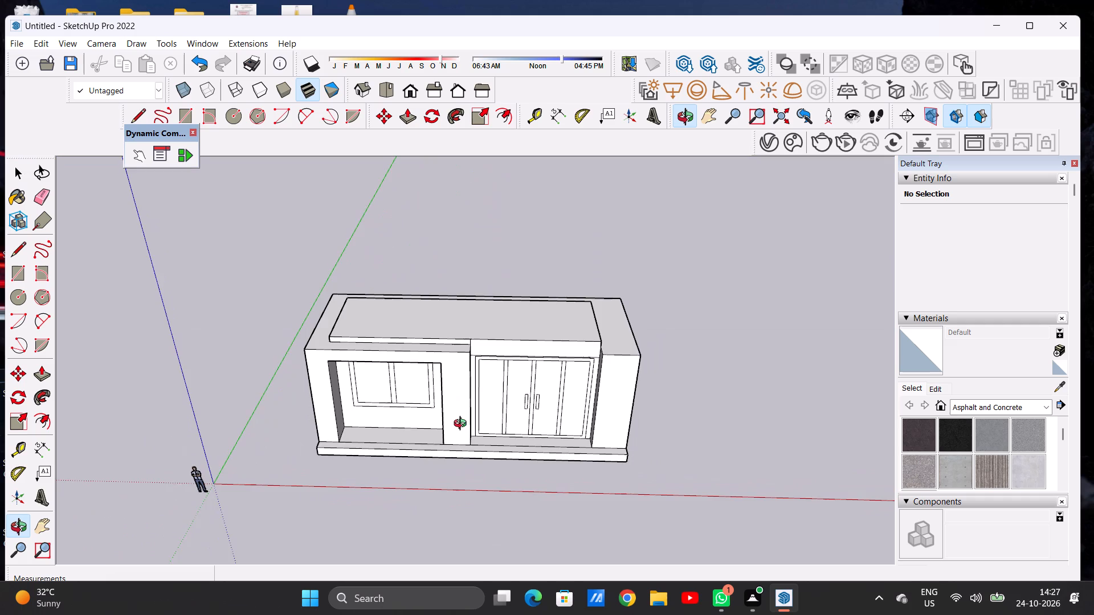
middle_click_drag(463, 425, 465, 473)
scroll(508, 337, "up", 1)
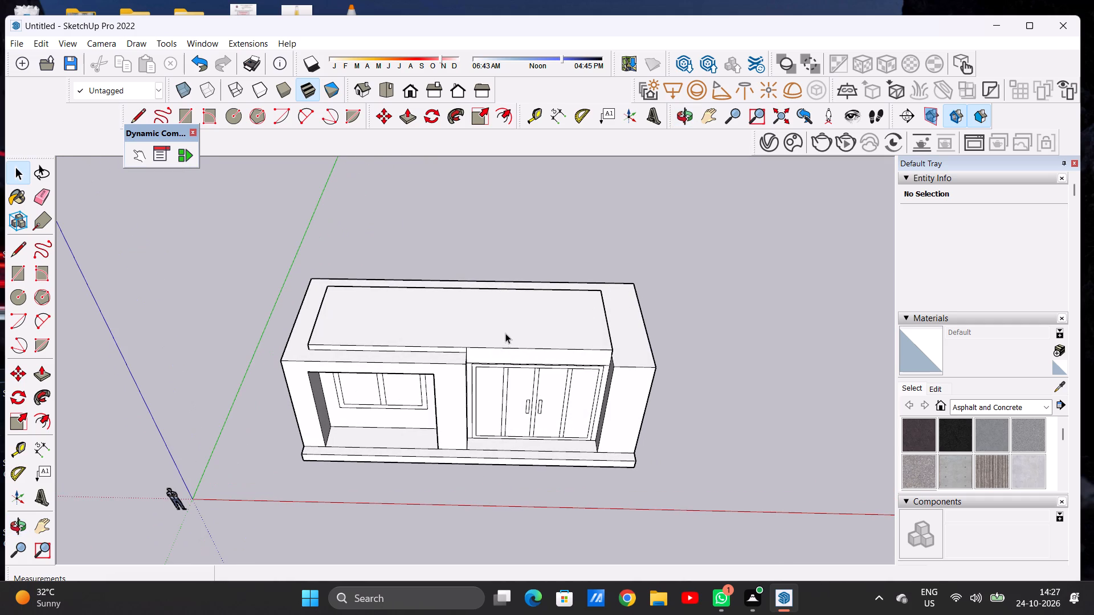
scroll(450, 318, "down", 3)
scroll(598, 351, "up", 1)
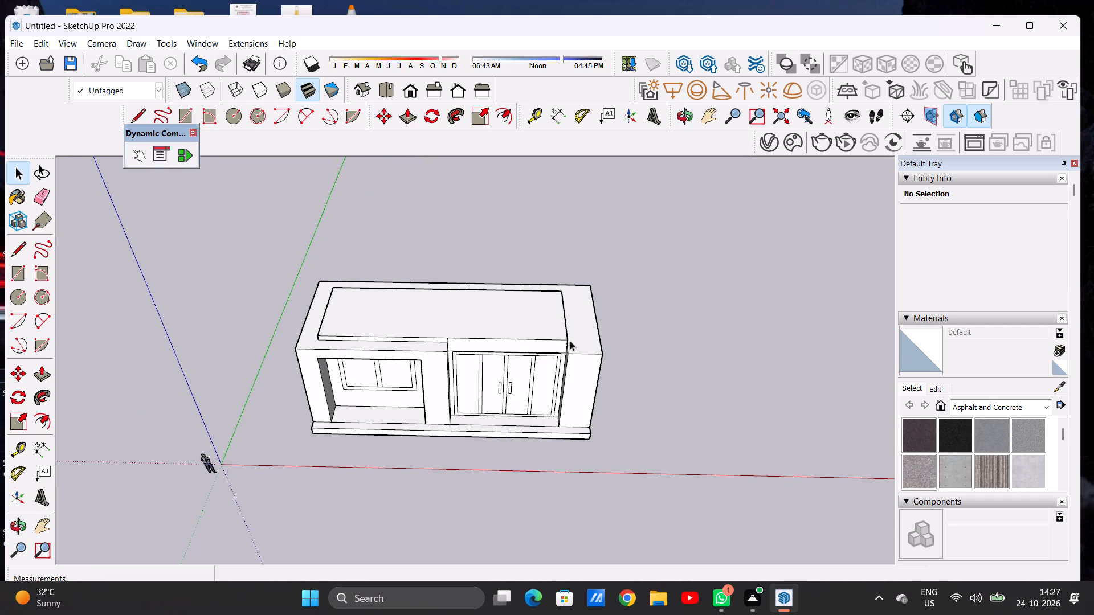
scroll(587, 341, "up", 3)
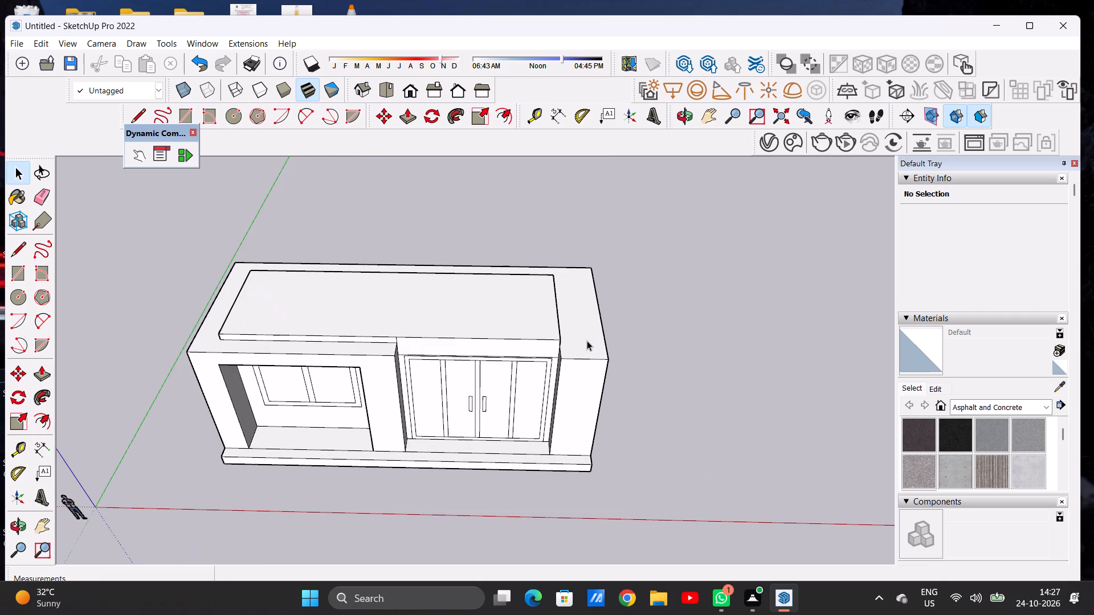
Examine the ground-floor block's roof slab and window-bay beam from the front and from above.
key("p")
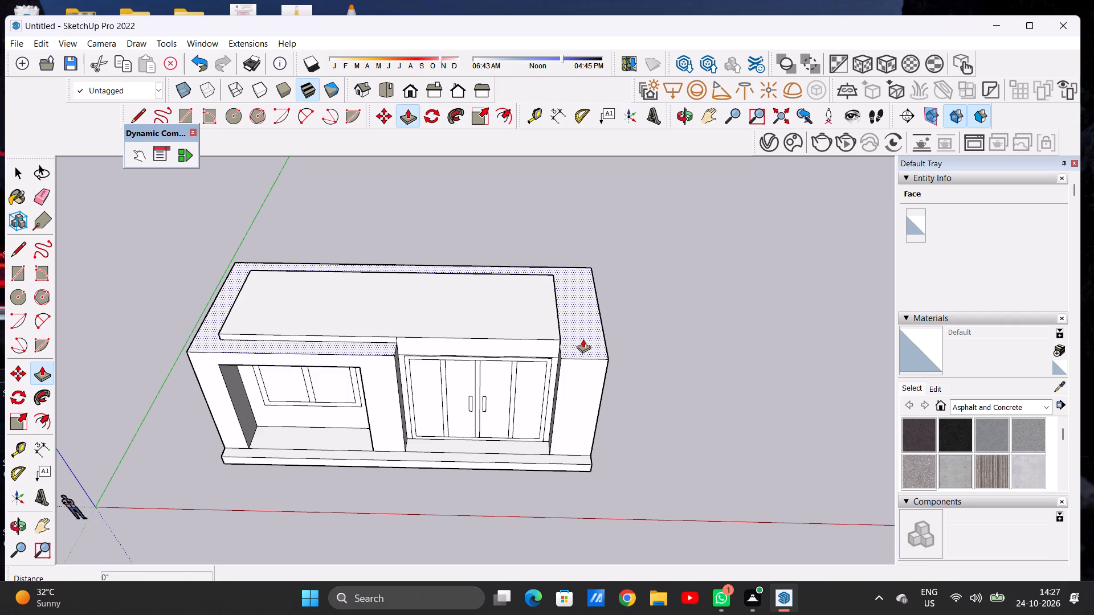
key("space")
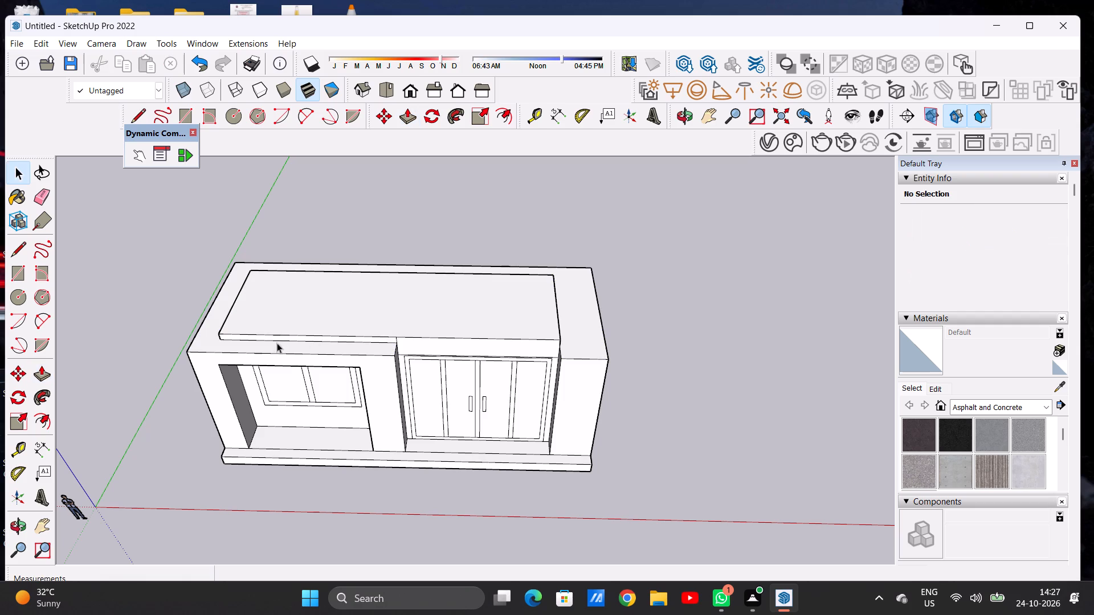
scroll(388, 366, "down", 2)
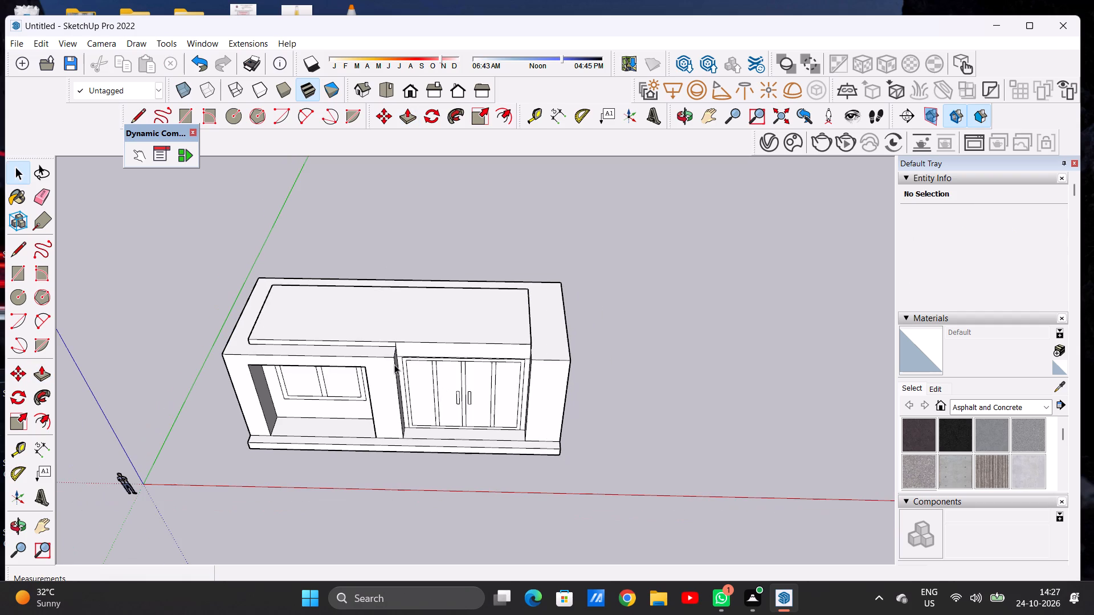
middle_click_drag(390, 354, 314, 248)
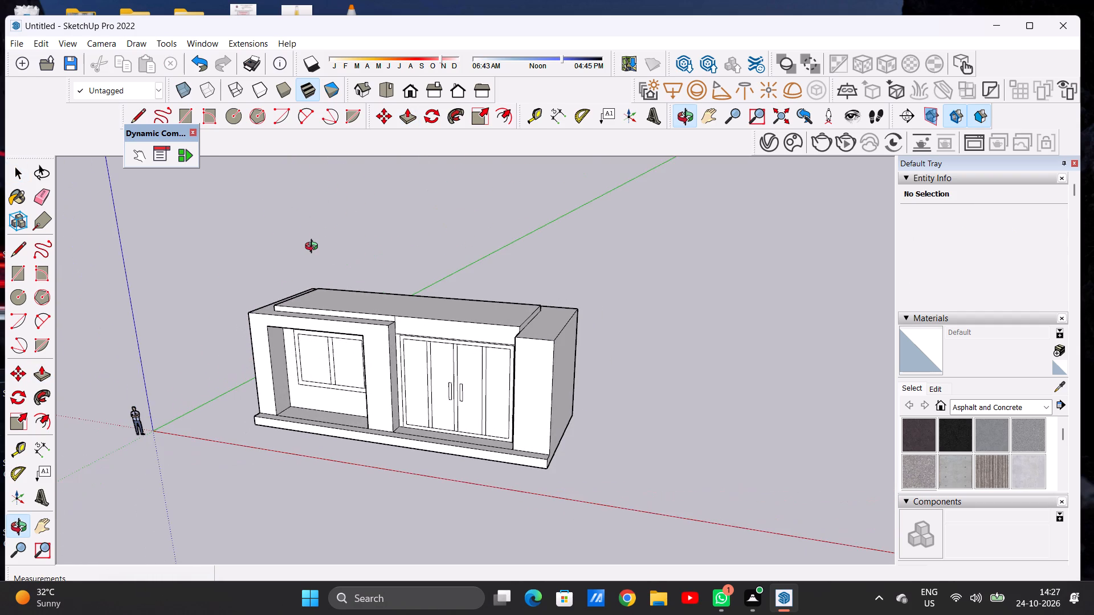
middle_click_drag(314, 248, 386, 269)
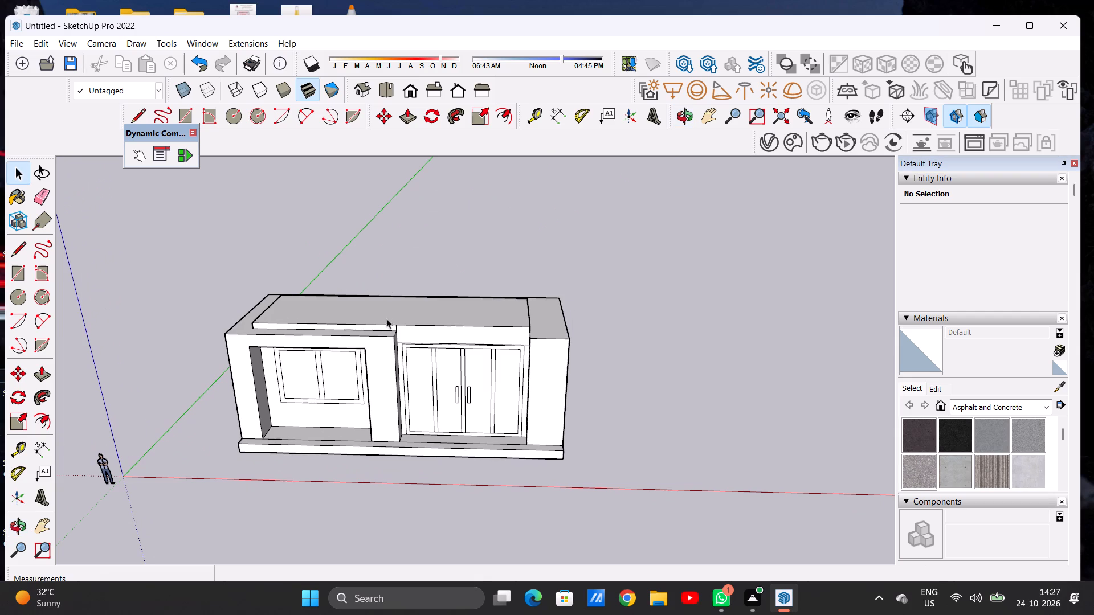
scroll(385, 339, "up", 6)
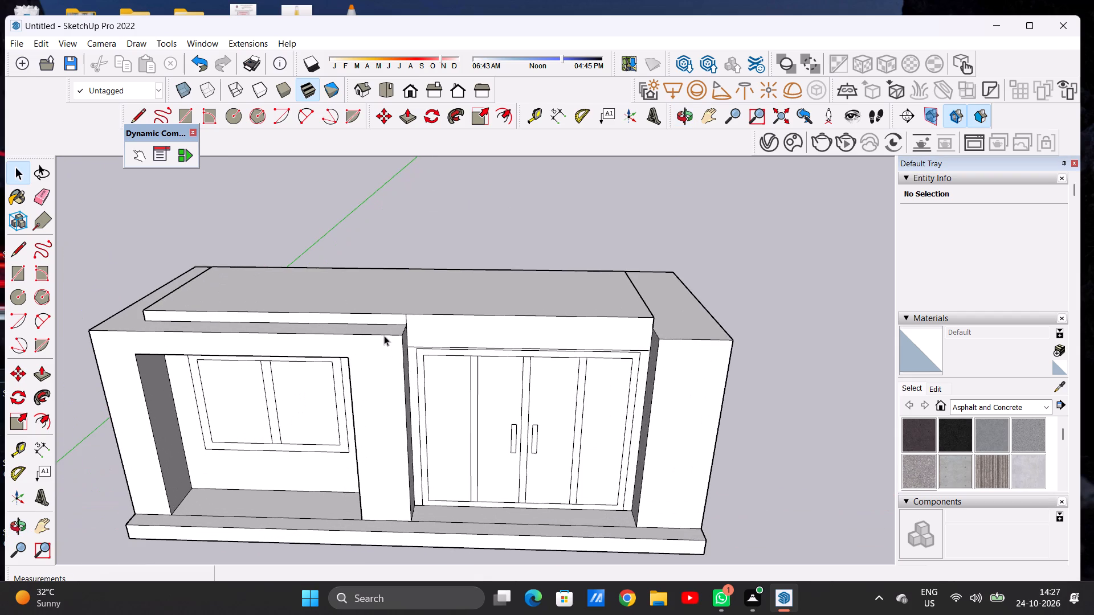
middle_click_drag(376, 306, 381, 393)
scroll(403, 311, "down", 6)
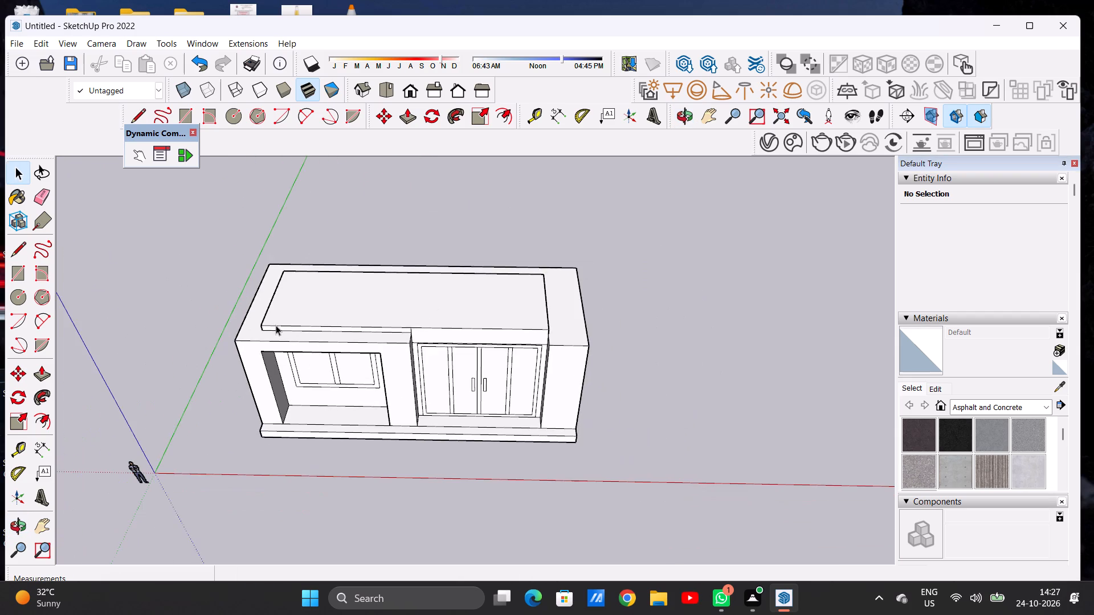
Draw a line about 2' 9 9/16" long on the window-bay beam's top, from the raised slab's front outer corner to the beam's front edge.
scroll(276, 325, "up", 6)
key("l")
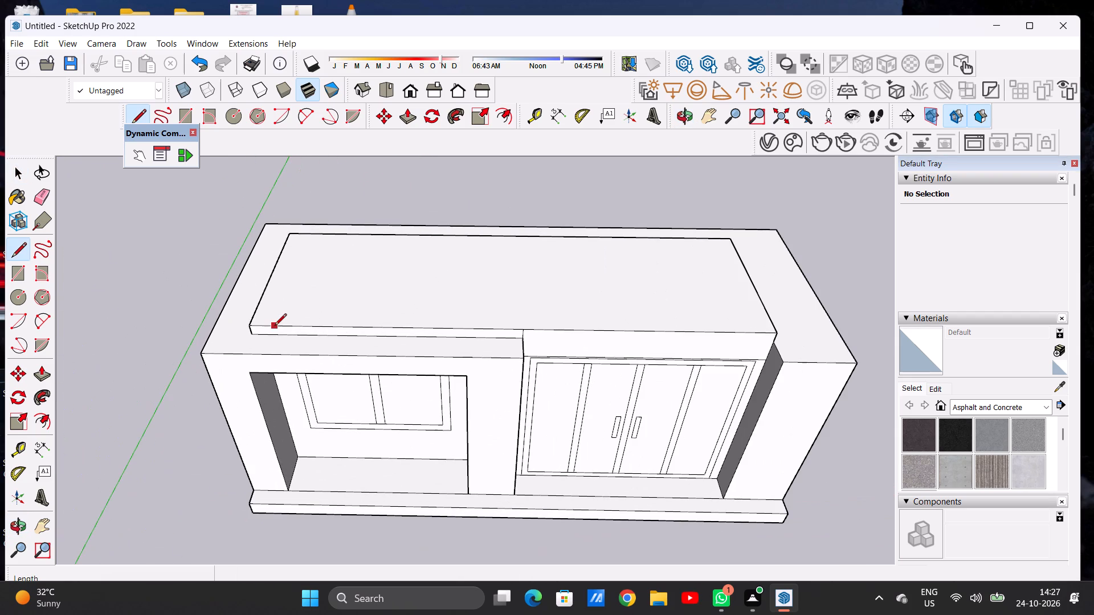
scroll(255, 326, "up", 6)
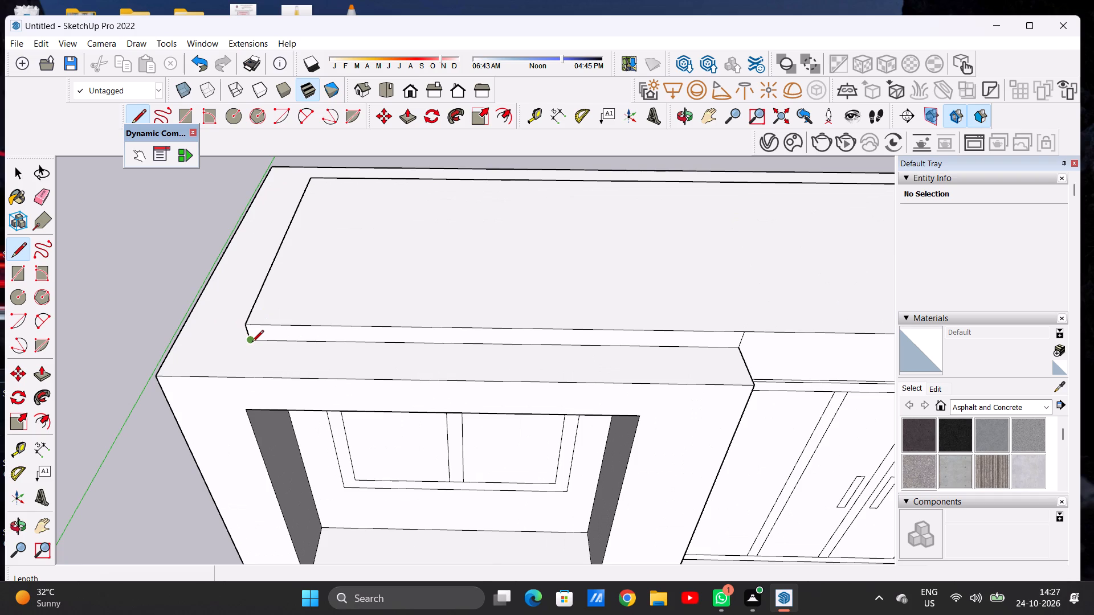
left_click(252, 343)
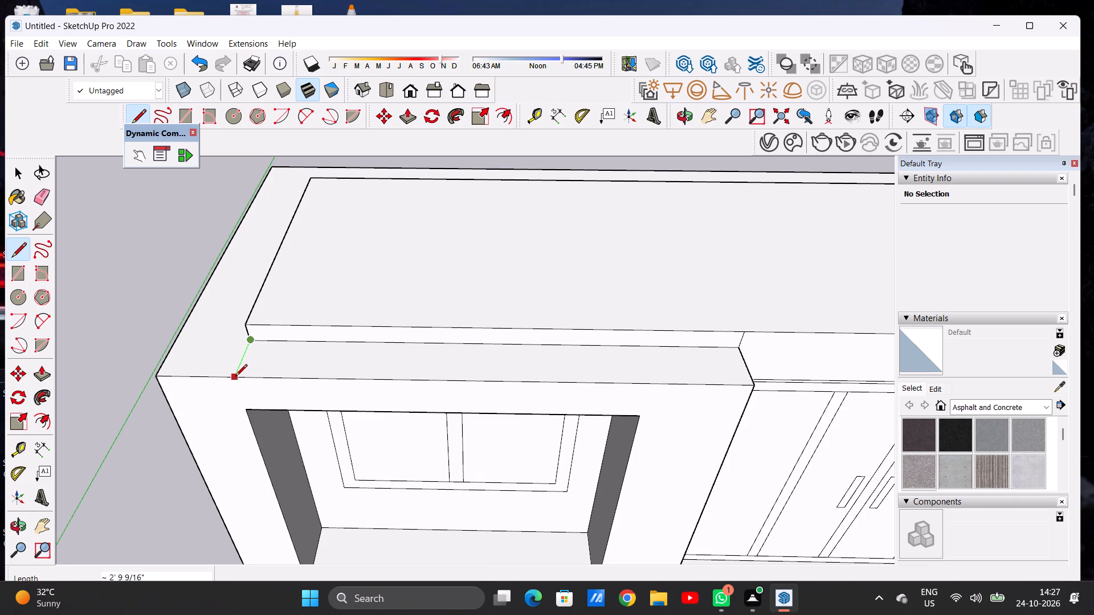
left_click(235, 377)
key("space")
Examine the top faces of the roof slab, beam and end column from above and from the front.
scroll(325, 383, "down", 11)
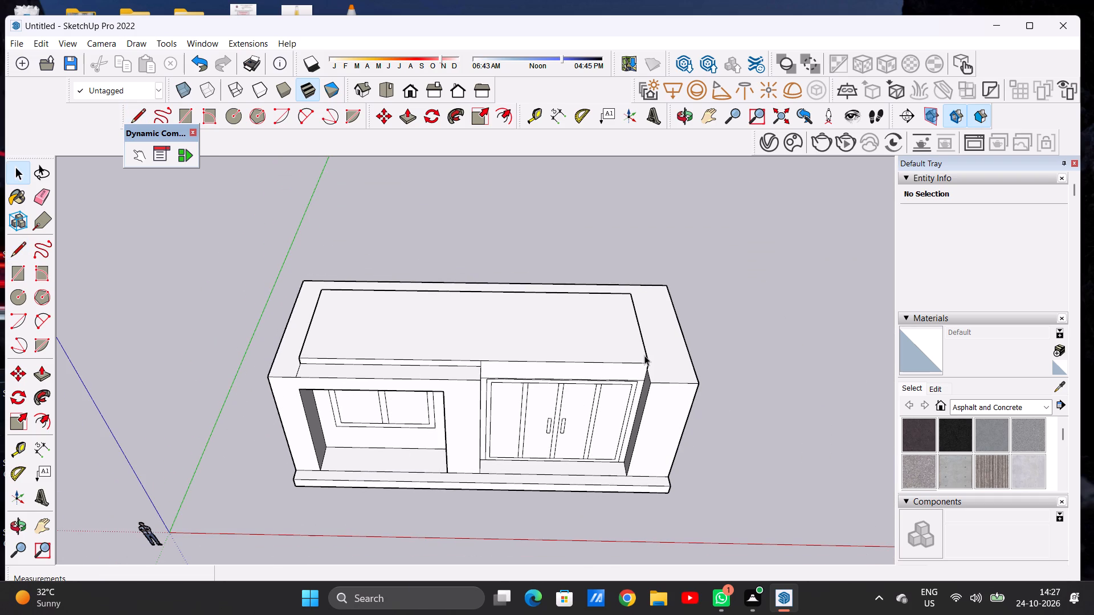
key("p")
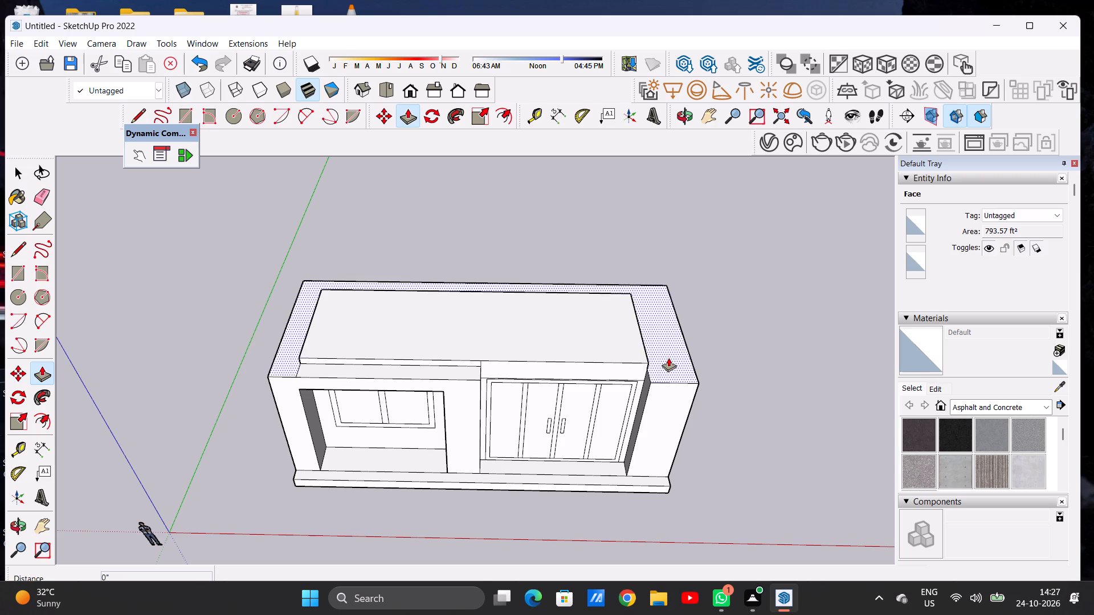
key("space")
scroll(547, 434, "down", 3)
middle_click_drag(623, 437, 534, 322)
scroll(625, 374, "up", 6)
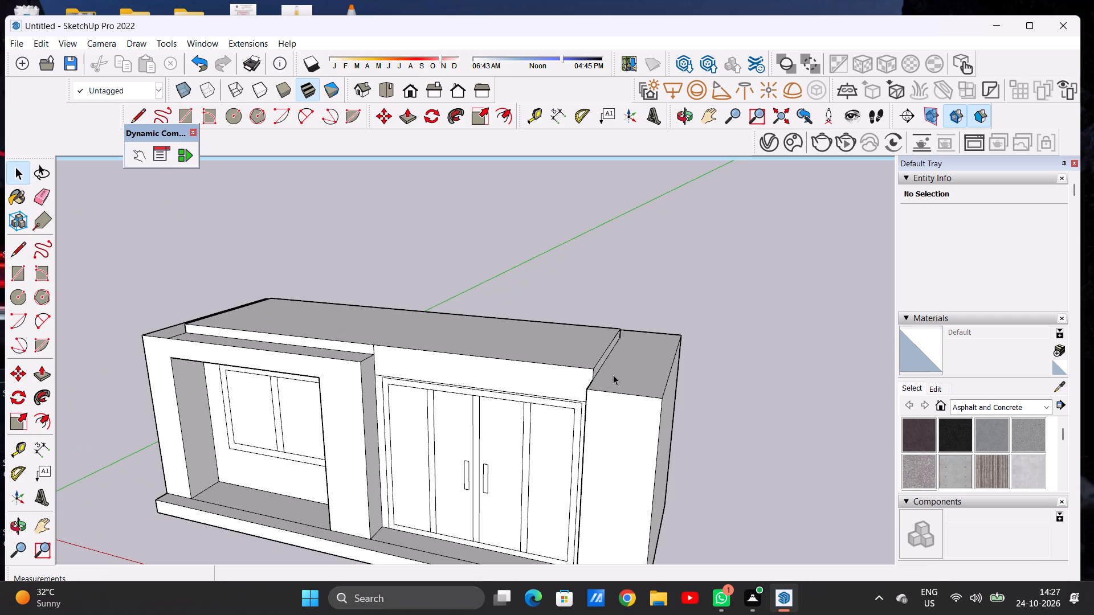
scroll(613, 375, "down", 4)
middle_click_drag(501, 392, 570, 369)
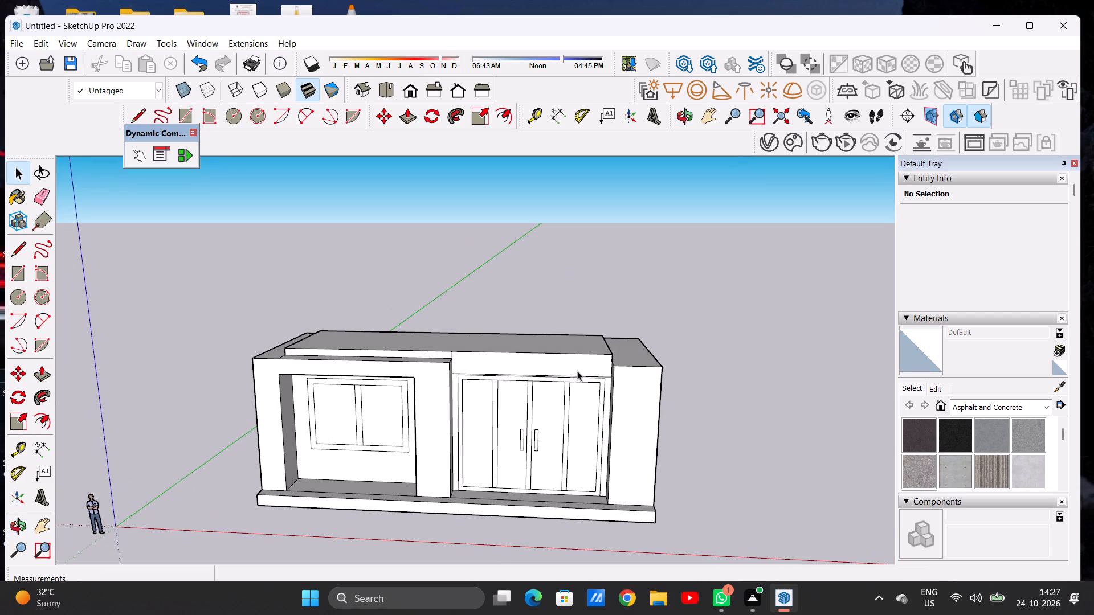
Draw a horizontal line across the slab's front face above the door, from the middle column's rear top corner to the slab's end by the end column.
scroll(577, 371, "up", 3)
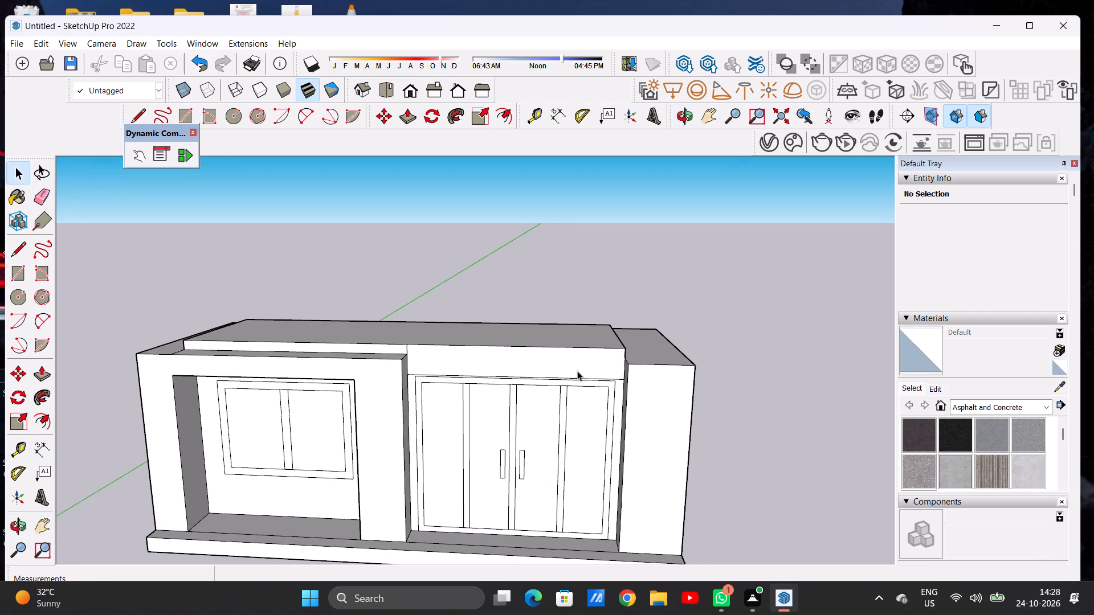
key("l")
scroll(423, 359, "up", 5)
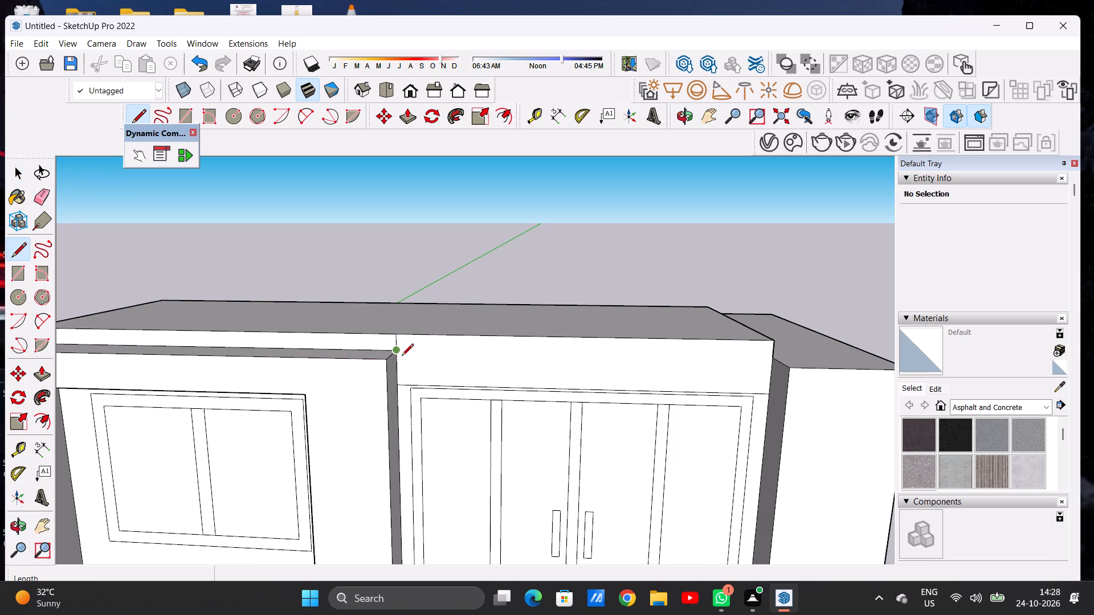
left_click(401, 348)
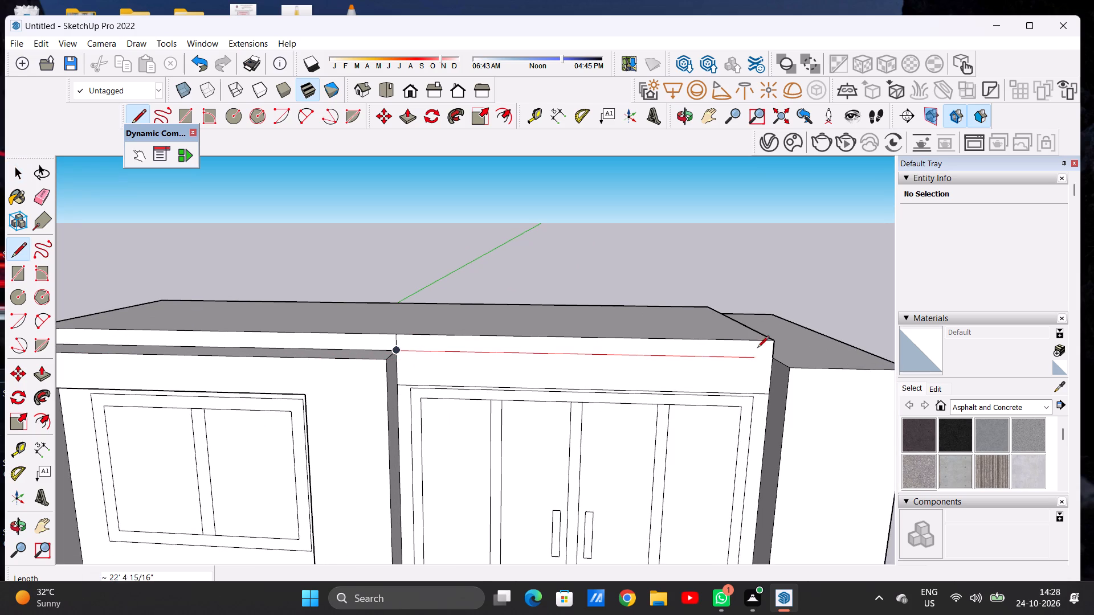
left_click(775, 354)
key("space")
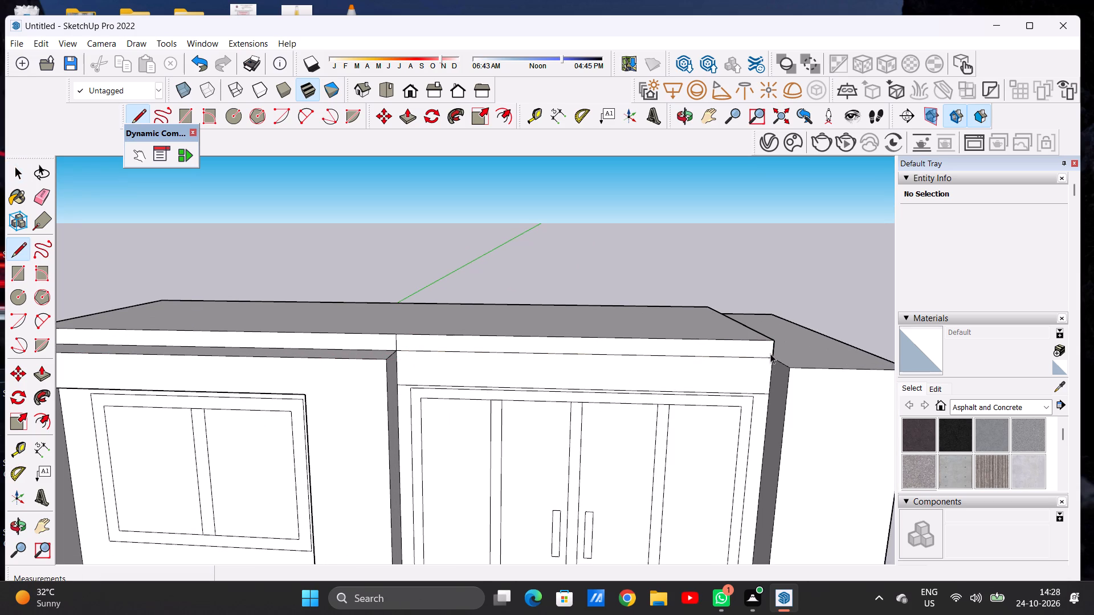
Erase the short vertical line on the slab's front face above the middle column.
scroll(396, 348, "up", 6)
key("e")
left_click_drag(389, 338, 391, 338)
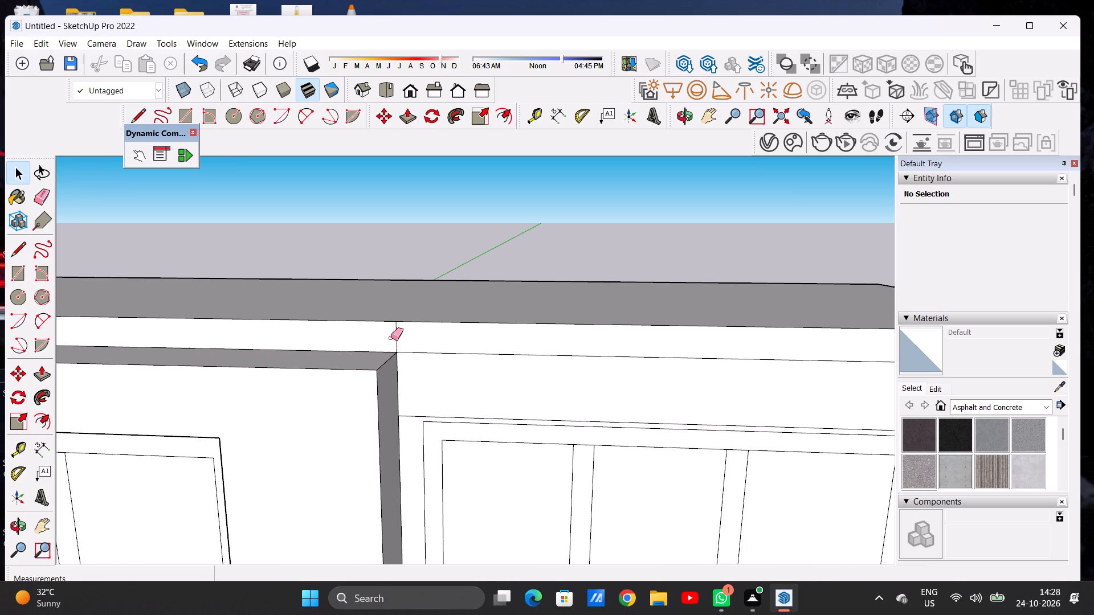
left_click_drag(391, 338, 402, 342)
key("space")
Erase the horizontal line just above the entrance door frame.
key("e")
scroll(522, 429, "up", 5)
left_click_drag(536, 409, 538, 416)
scroll(464, 411, "down", 5)
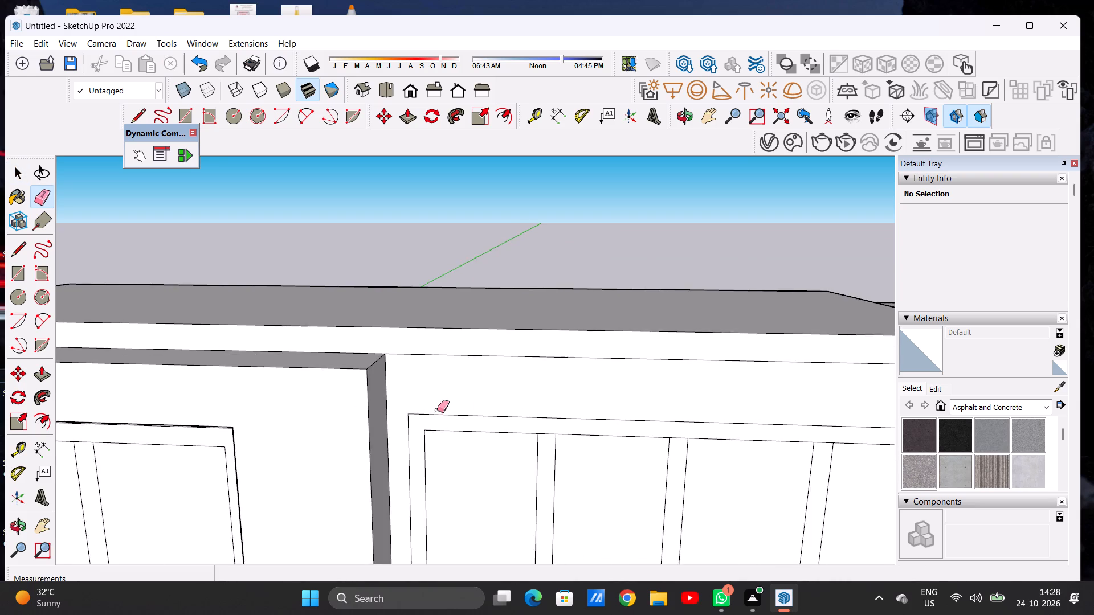
scroll(437, 410, "down", 10)
scroll(419, 397, "up", 1)
scroll(419, 397, "down", 3)
middle_click_drag(477, 448, 472, 419)
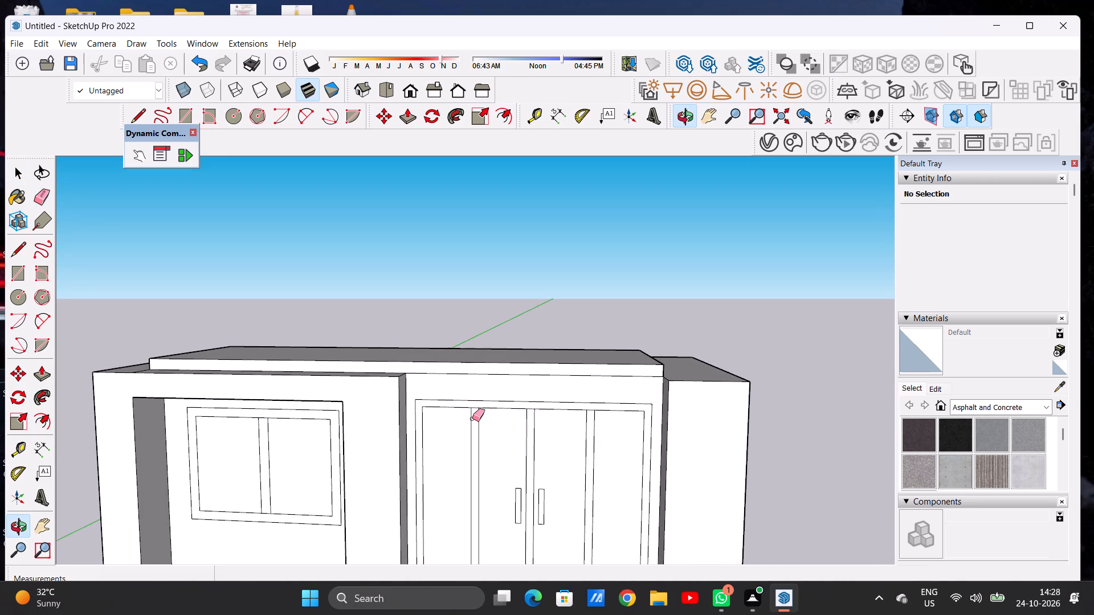
scroll(457, 403, "down", 4)
scroll(540, 418, "up", 7)
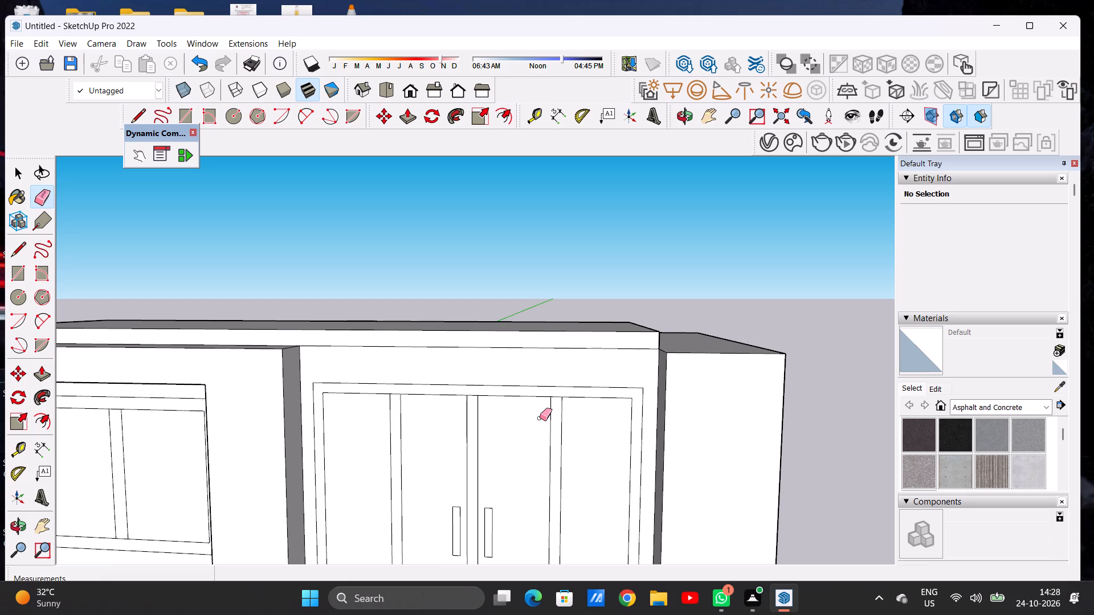
key("space")
Draw a horizontal line 21' 7 11/16" long across the upper door, between the outer side edges of the door frame.
type("L")
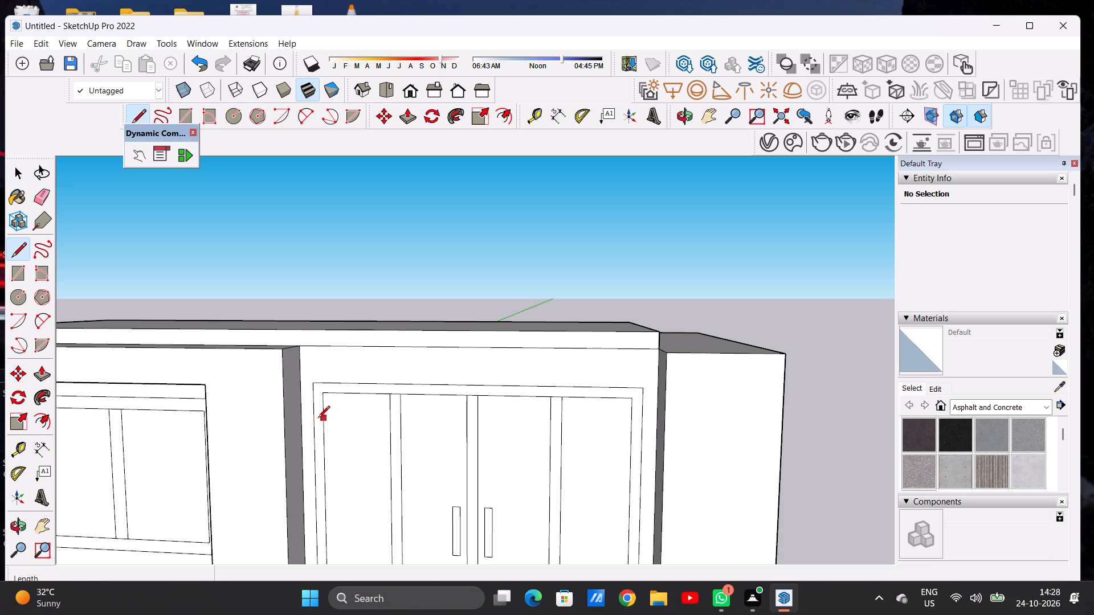
left_click(315, 414)
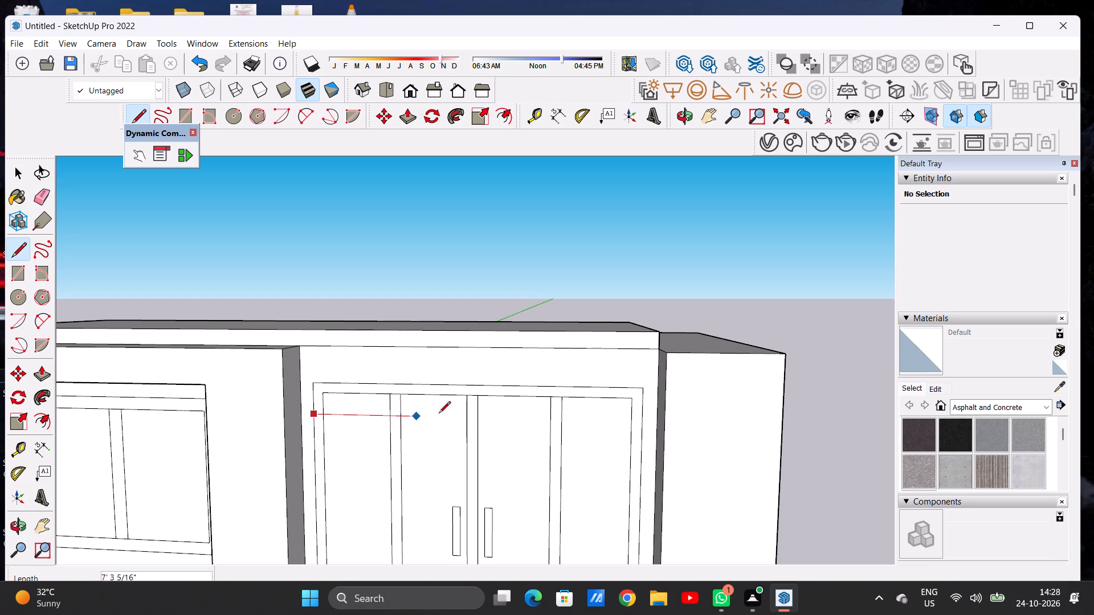
left_click(642, 424)
key("space")
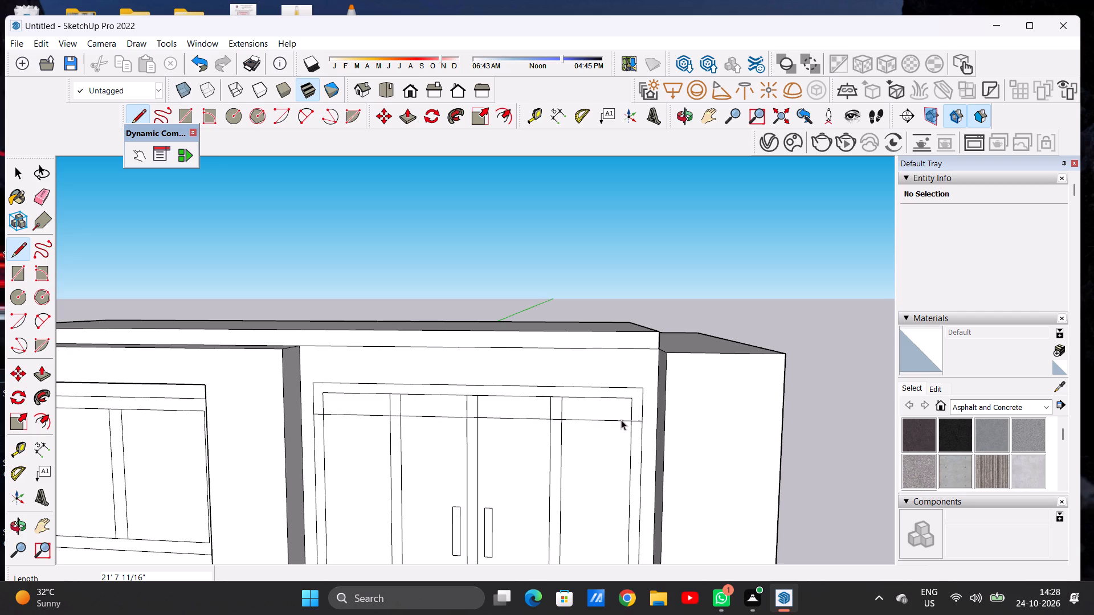
Draw a second horizontal line just below the first across the upper door, between the inner side edges of the door frame.
scroll(484, 416, "down", 13)
middle_click_drag(484, 443, 471, 425)
scroll(506, 424, "up", 6)
middle_click_drag(467, 428, 491, 422)
scroll(492, 417, "up", 6)
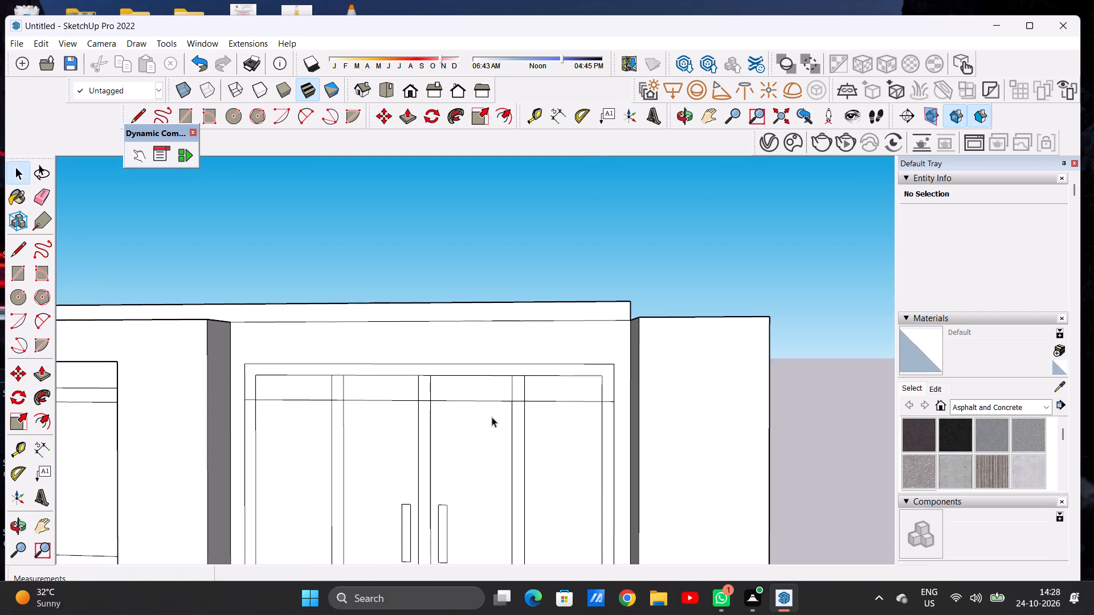
key("l")
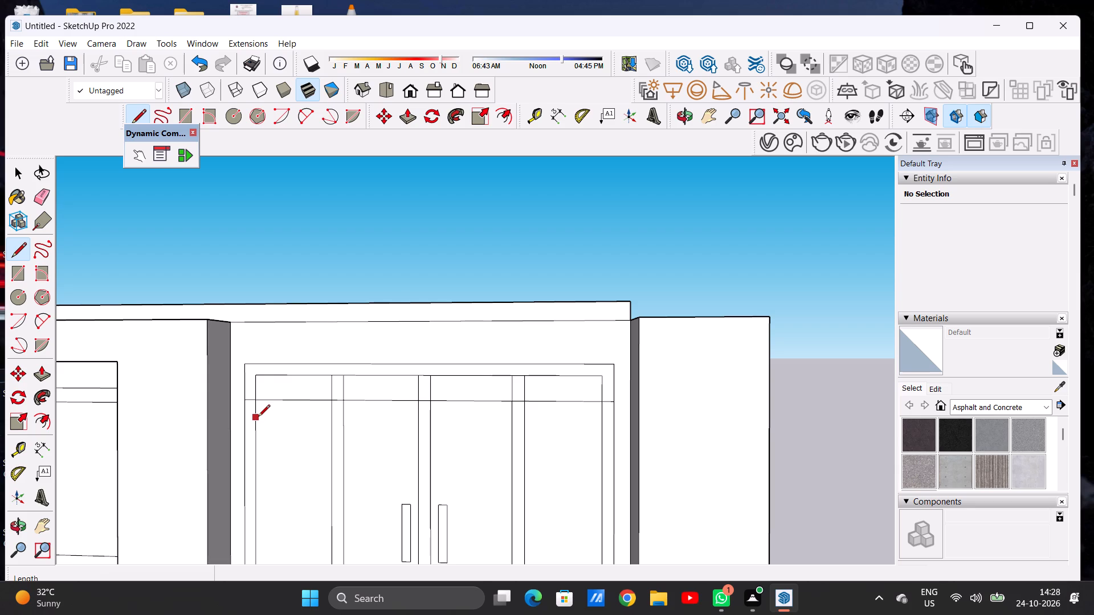
left_click(258, 415)
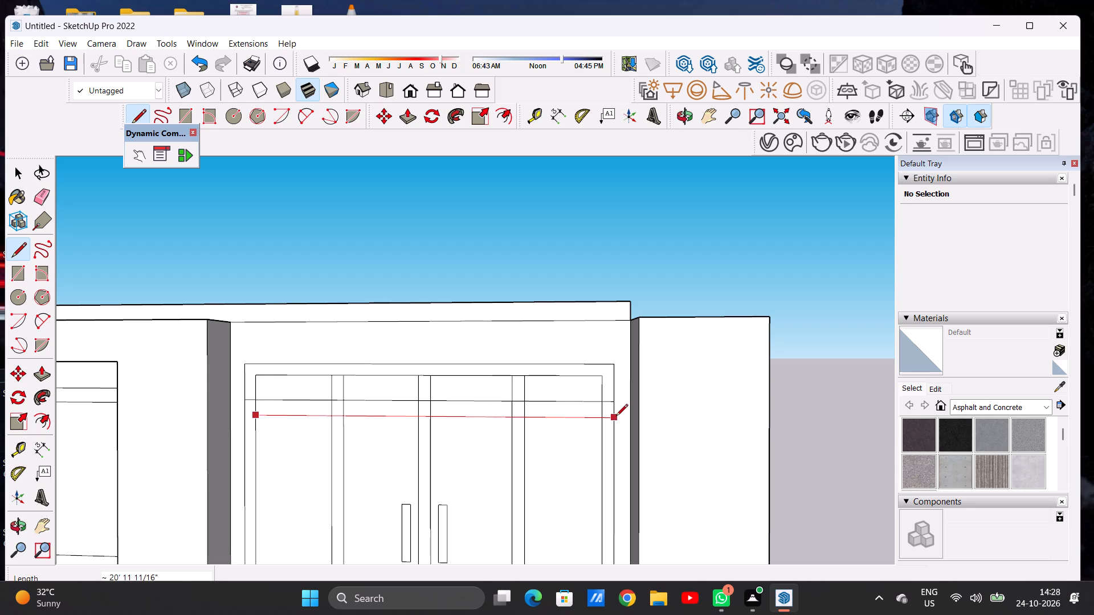
left_click(602, 416)
key("space")
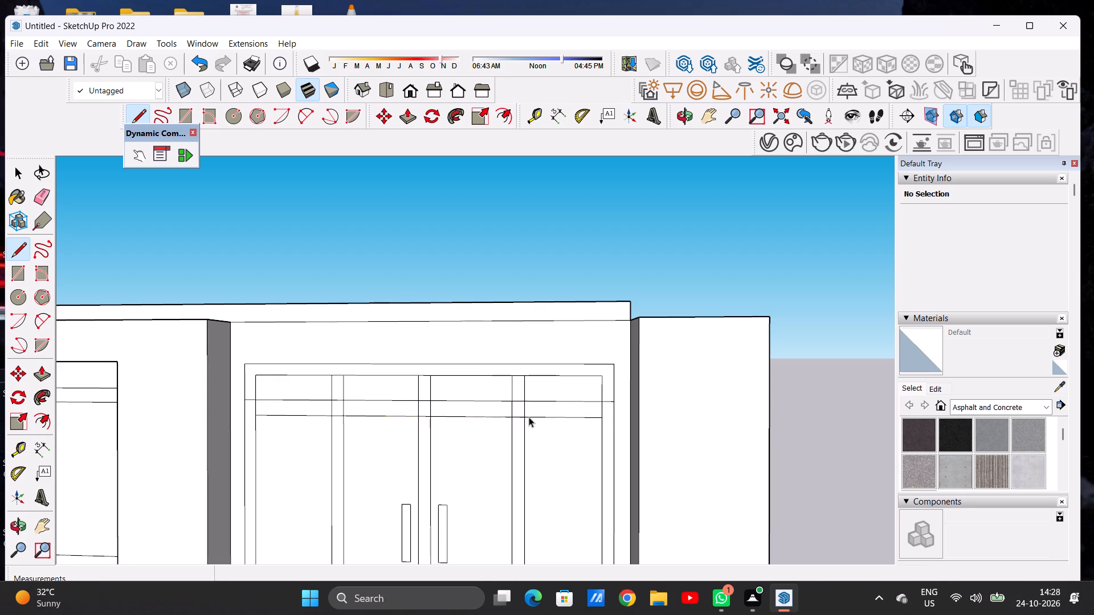
Erase the old door frame's top edges and all vertical line segments above the upper of the two new horizontal lines.
scroll(504, 409, "down", 14)
scroll(489, 408, "up", 8)
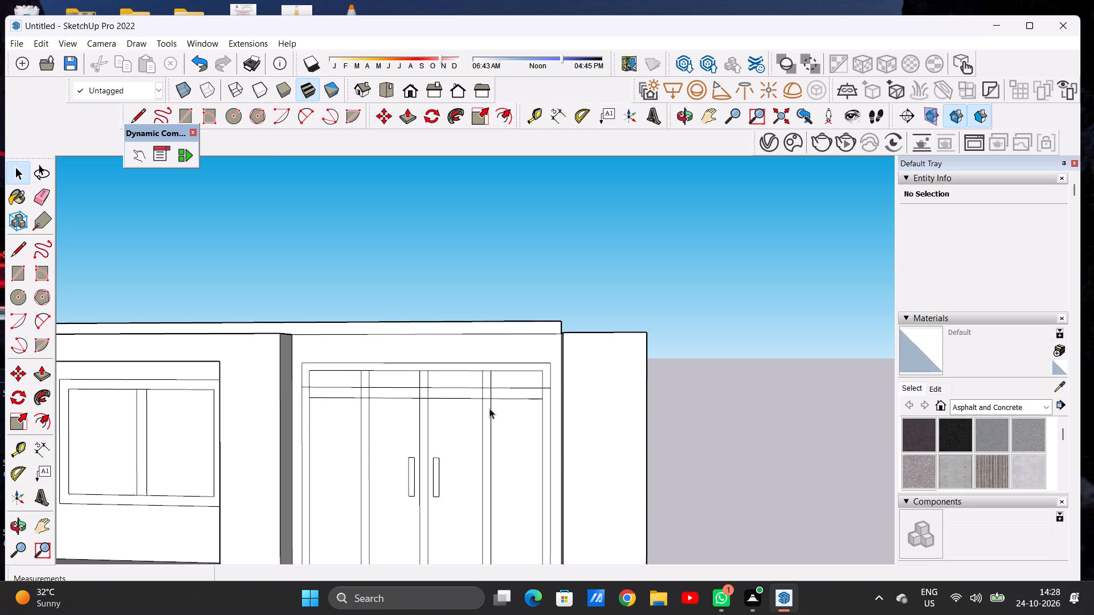
scroll(489, 408, "down", 3)
scroll(489, 408, "up", 4)
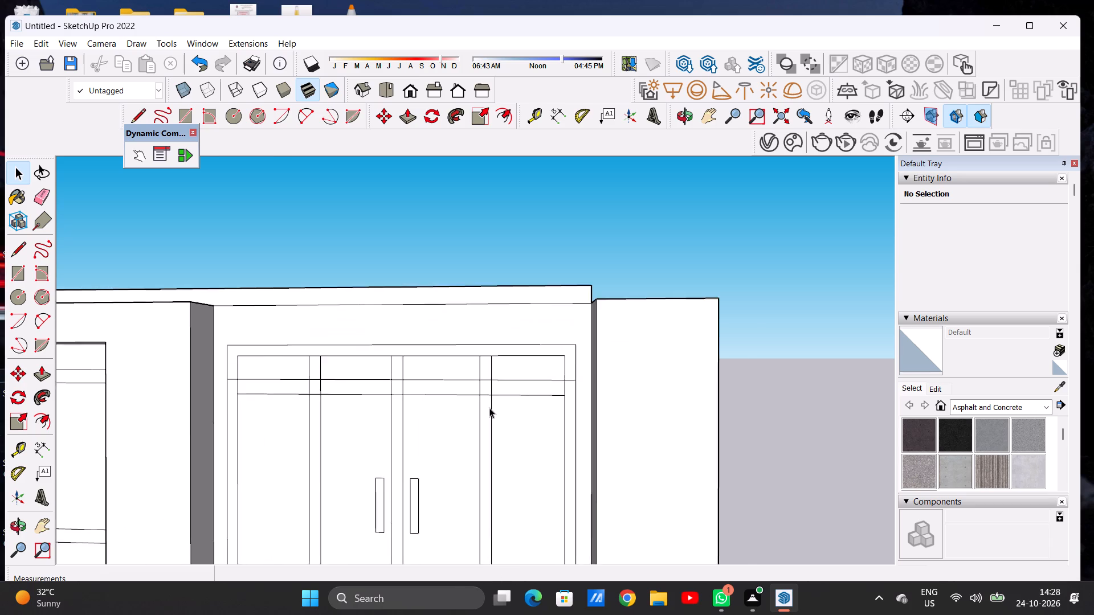
scroll(489, 408, "up", 3)
key("e")
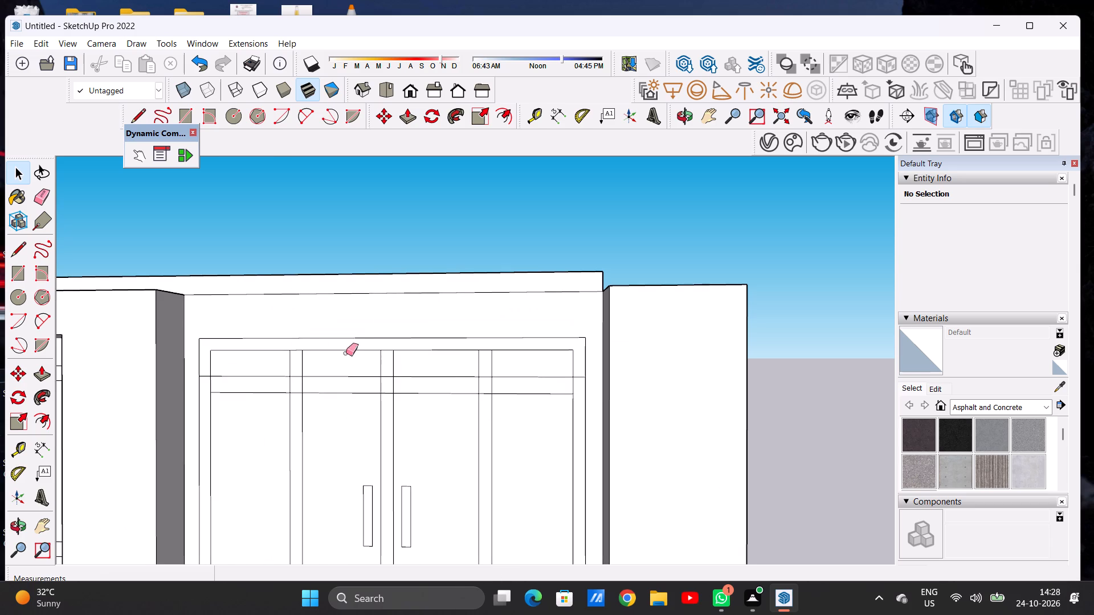
left_click_drag(295, 335, 309, 359)
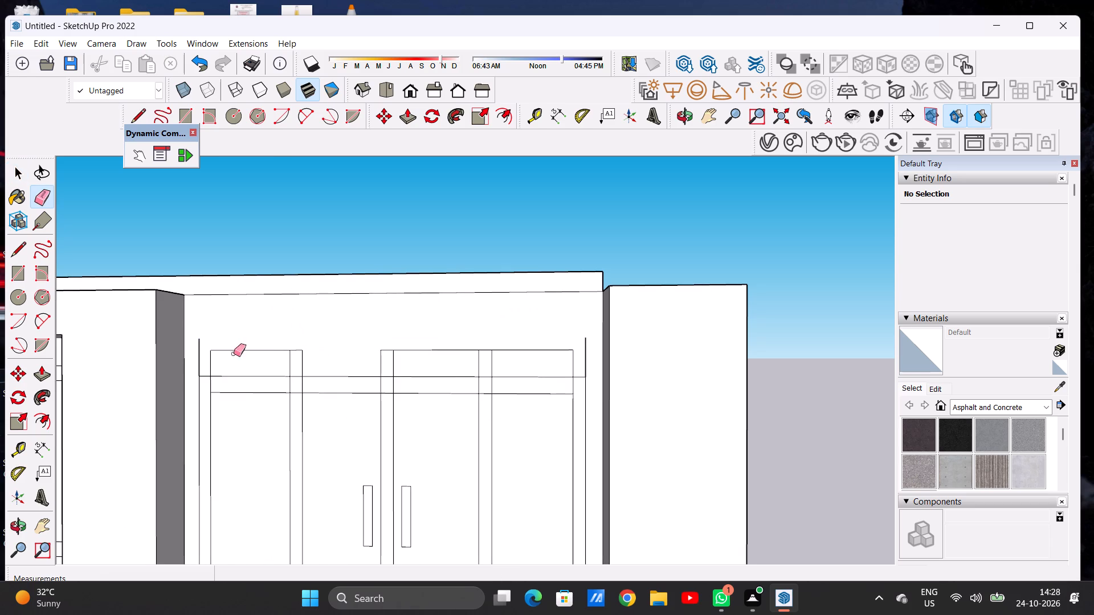
left_click_drag(196, 352, 309, 359)
left_click_drag(281, 344, 285, 353)
left_click_drag(356, 356, 427, 361)
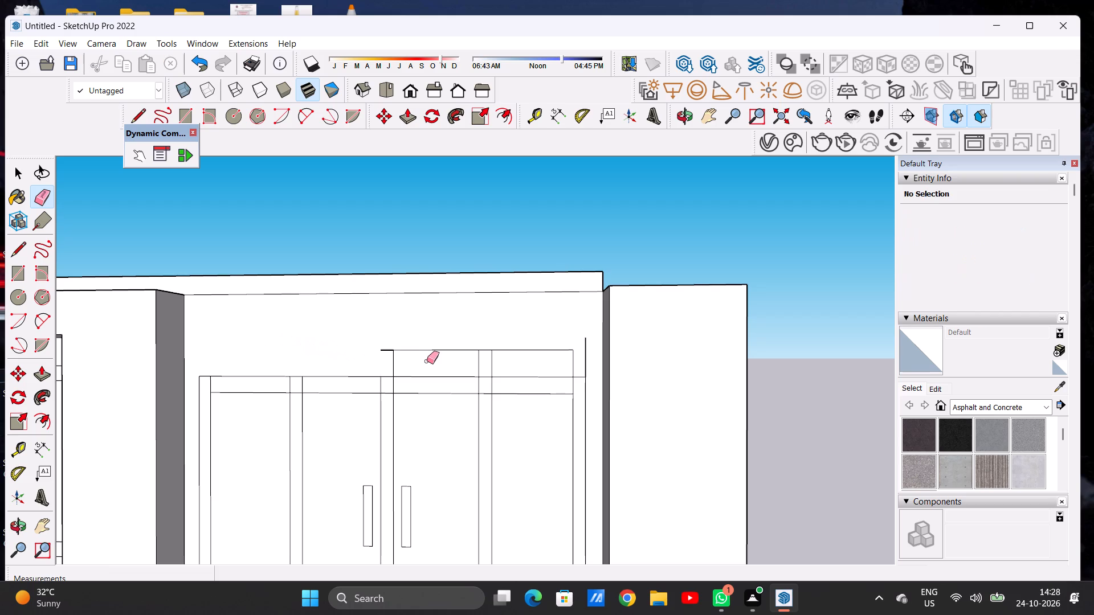
left_click_drag(409, 347, 411, 353)
left_click_drag(402, 360, 373, 360)
left_click_drag(391, 345, 393, 351)
left_click_drag(471, 362, 501, 363)
left_click_drag(493, 347, 504, 364)
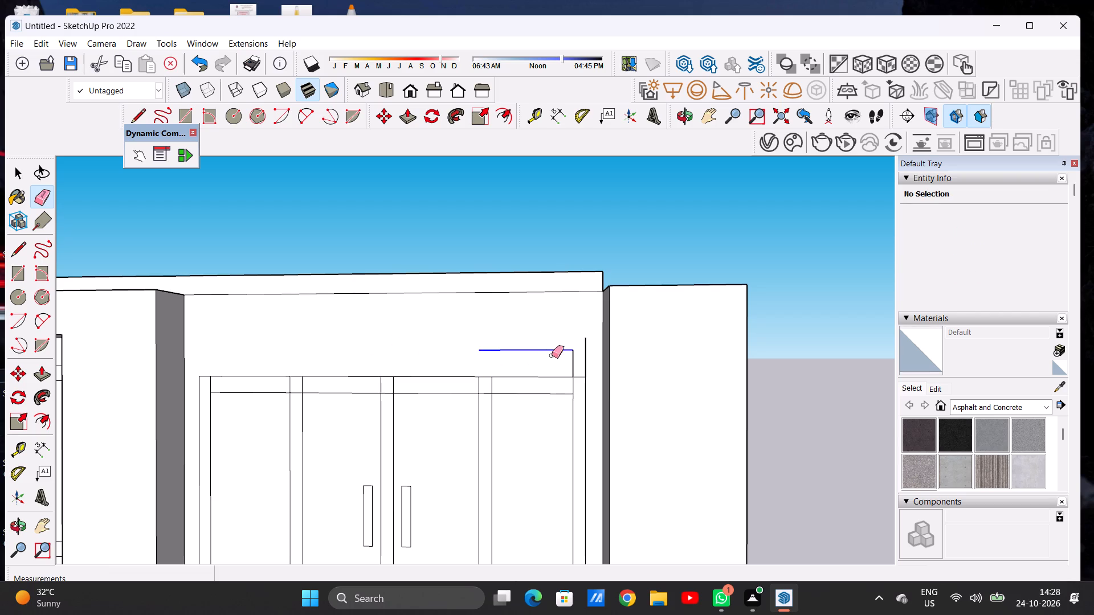
left_click_drag(574, 347, 576, 359)
left_click_drag(589, 352, 581, 356)
Erase the vertical line segments between the two new horizontal lines to leave a continuous top rail across the entrance door frame.
scroll(456, 311, "down", 3)
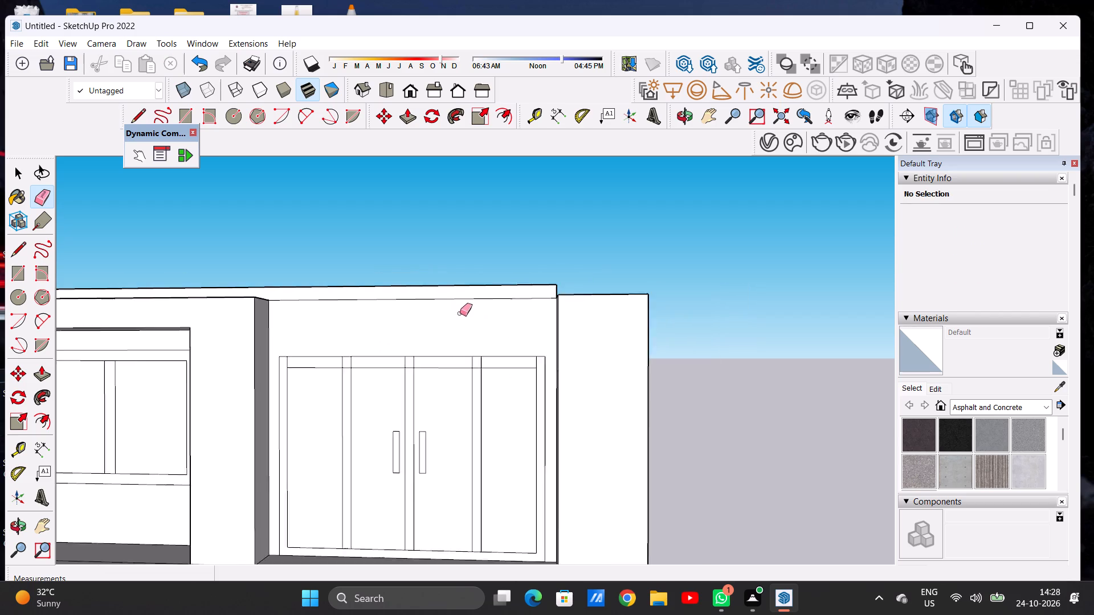
scroll(460, 313, "down", 2)
scroll(472, 360, "down", 1)
scroll(472, 360, "up", 2)
scroll(450, 344, "down", 4)
scroll(471, 363, "up", 6)
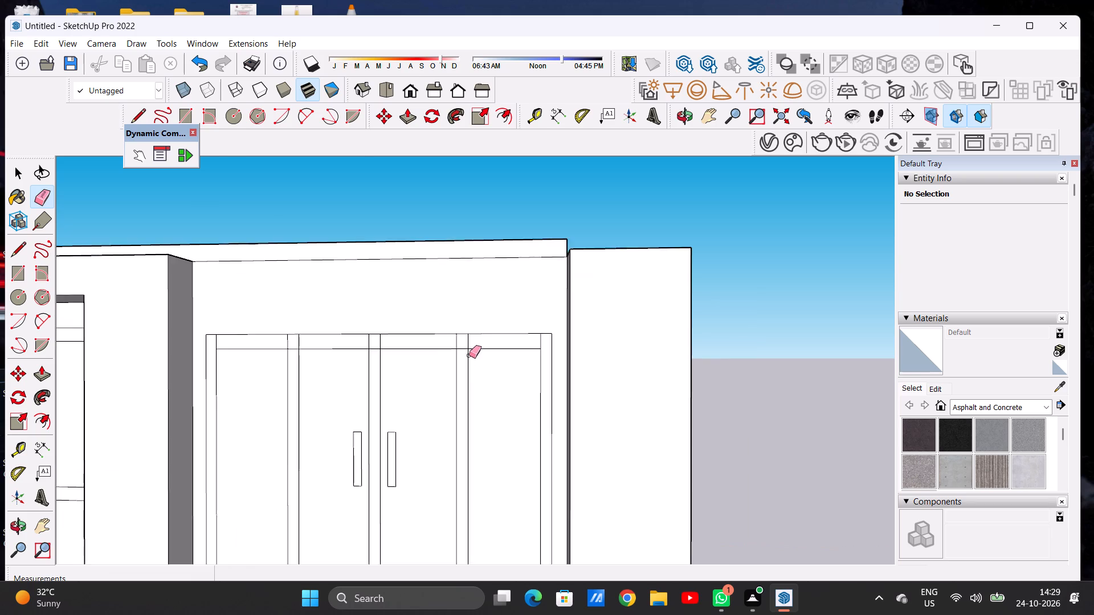
scroll(469, 355, "up", 3)
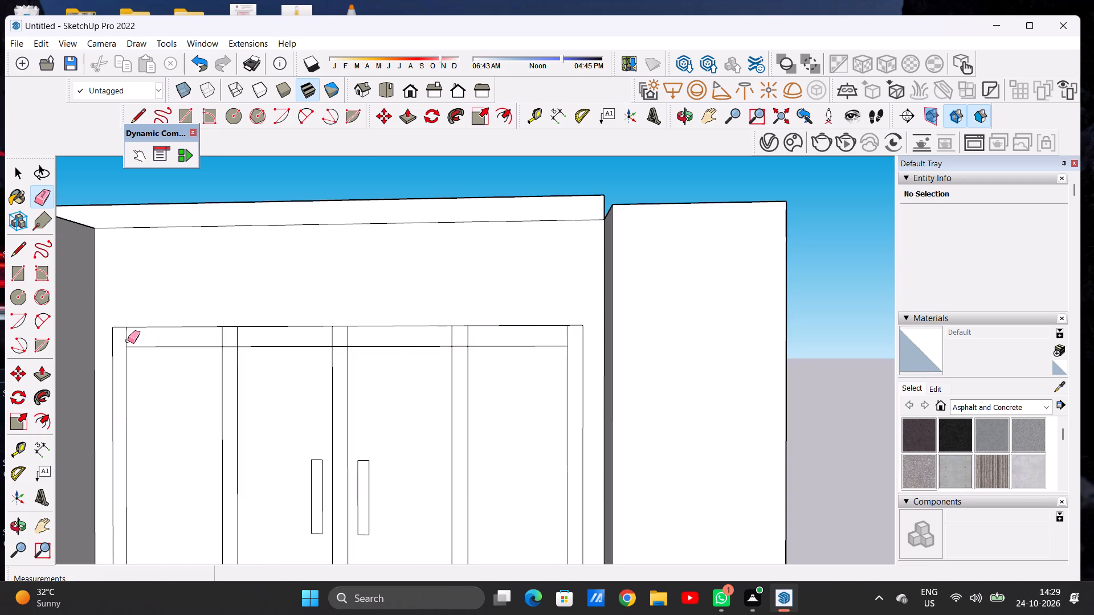
left_click(128, 341)
scroll(244, 343, "down", 1)
scroll(244, 343, "up", 1)
scroll(244, 343, "down", 5)
scroll(249, 341, "up", 6)
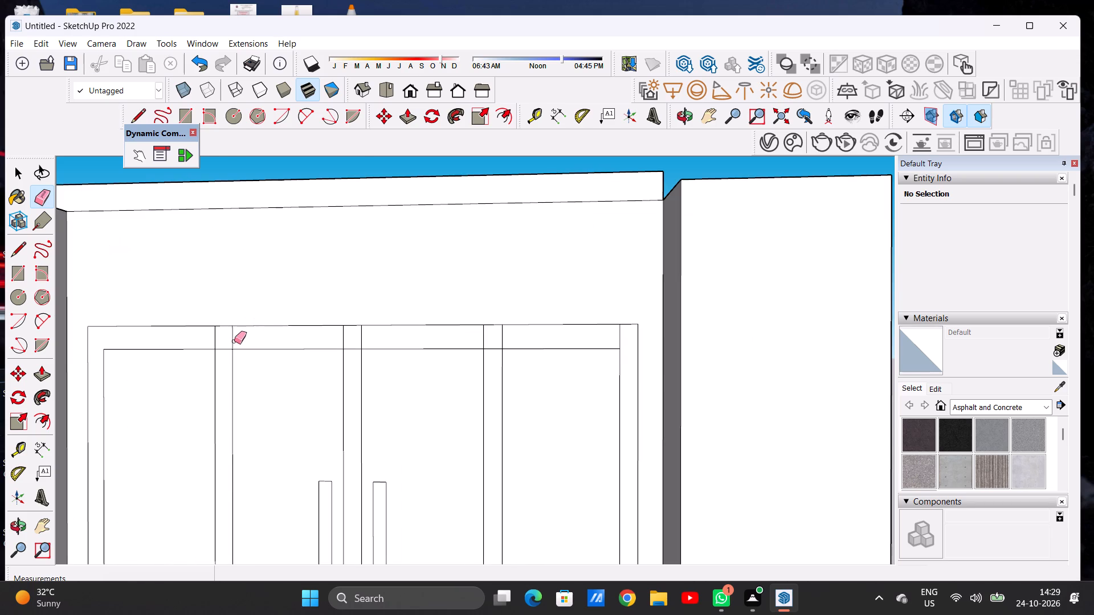
left_click_drag(209, 340, 239, 340)
left_click_drag(336, 340, 347, 339)
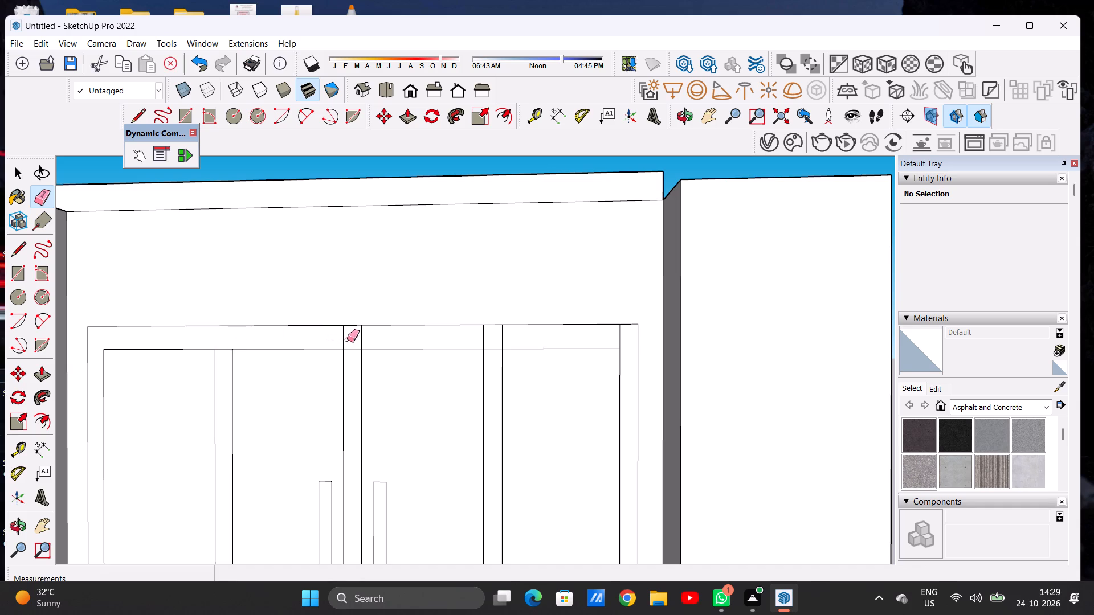
left_click_drag(347, 339, 364, 338)
scroll(317, 338, "down", 5)
scroll(473, 343, "up", 6)
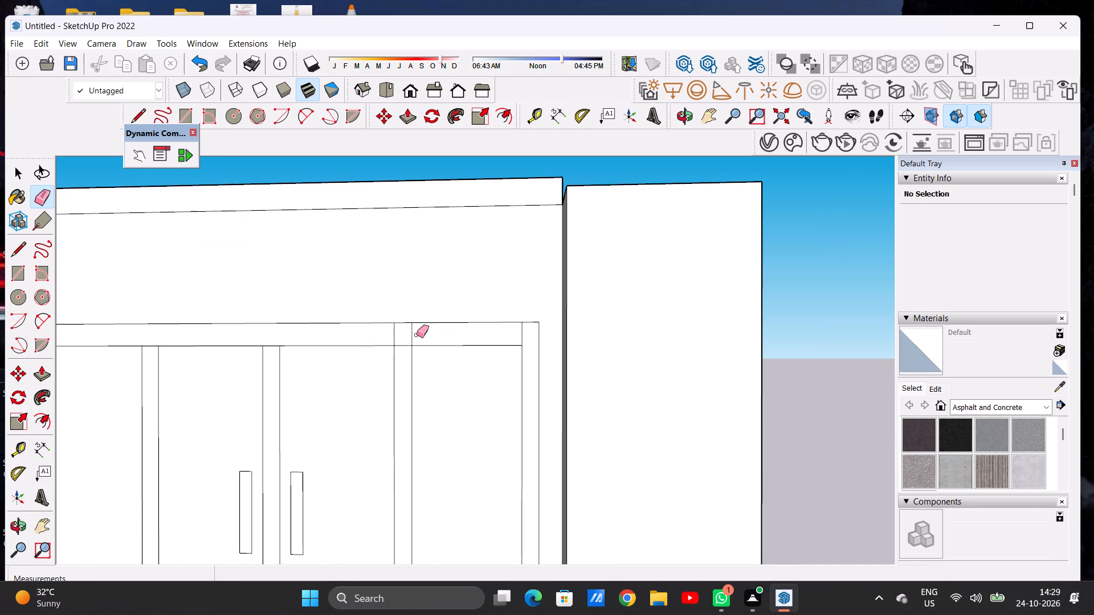
left_click_drag(394, 335, 417, 335)
left_click_drag(523, 339, 521, 339)
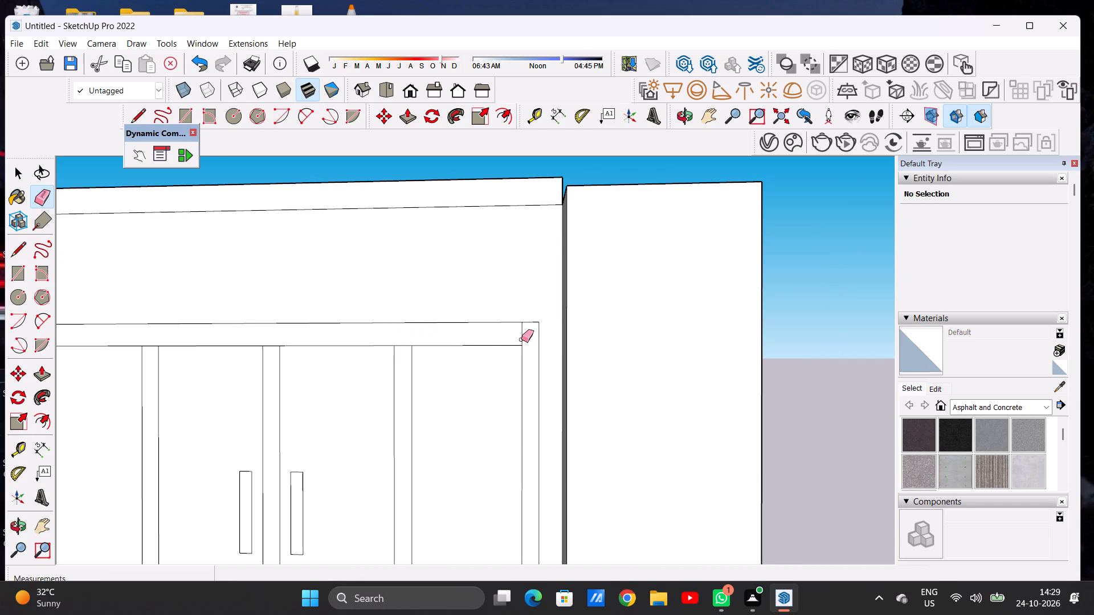
left_click_drag(521, 339, 517, 339)
key("space")
scroll(505, 331, "down", 15)
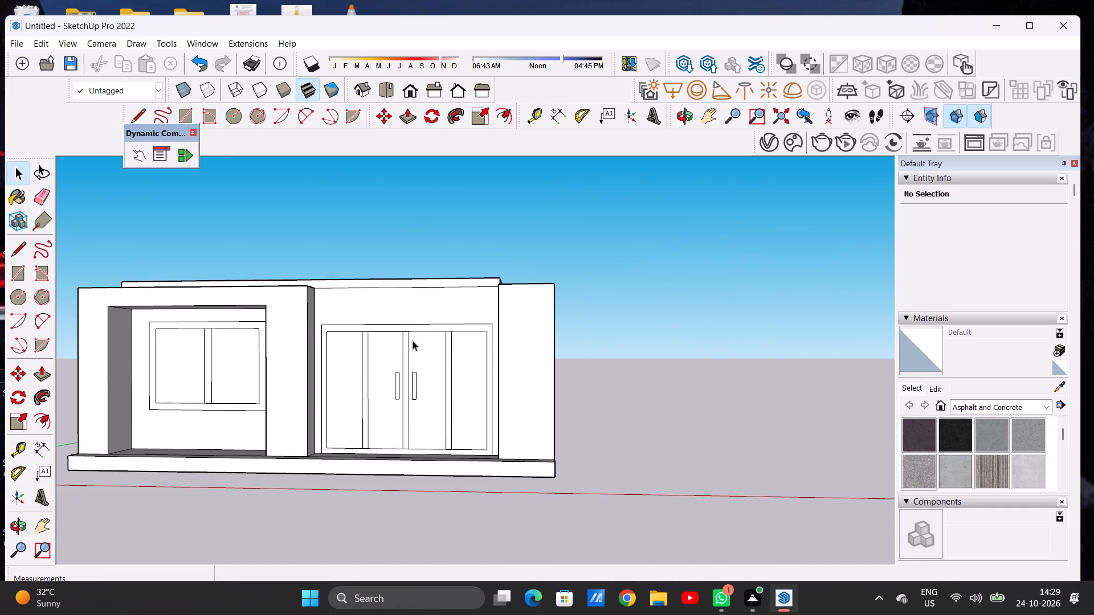
scroll(417, 344, "down", 5)
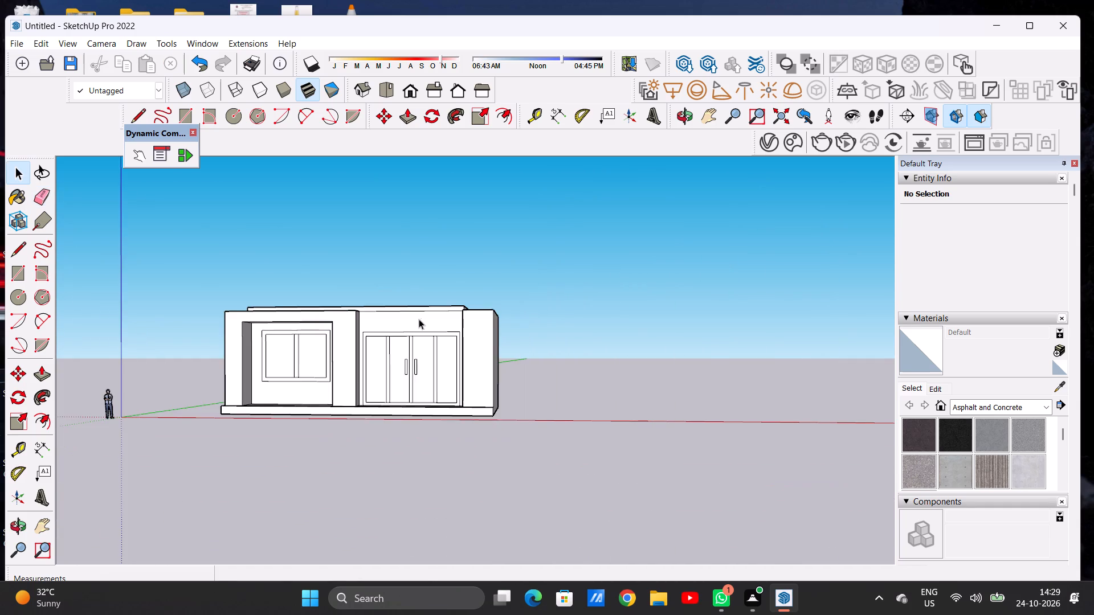
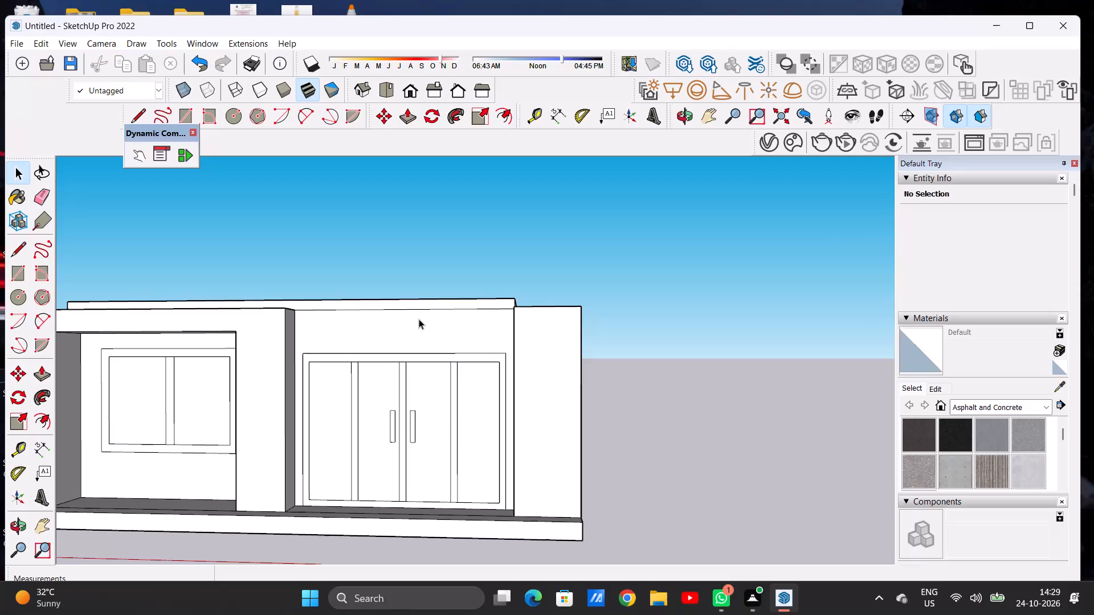
Draw a horizontal line across the wall just above the entrance door frame, between the two side walls of the recess.
key("l")
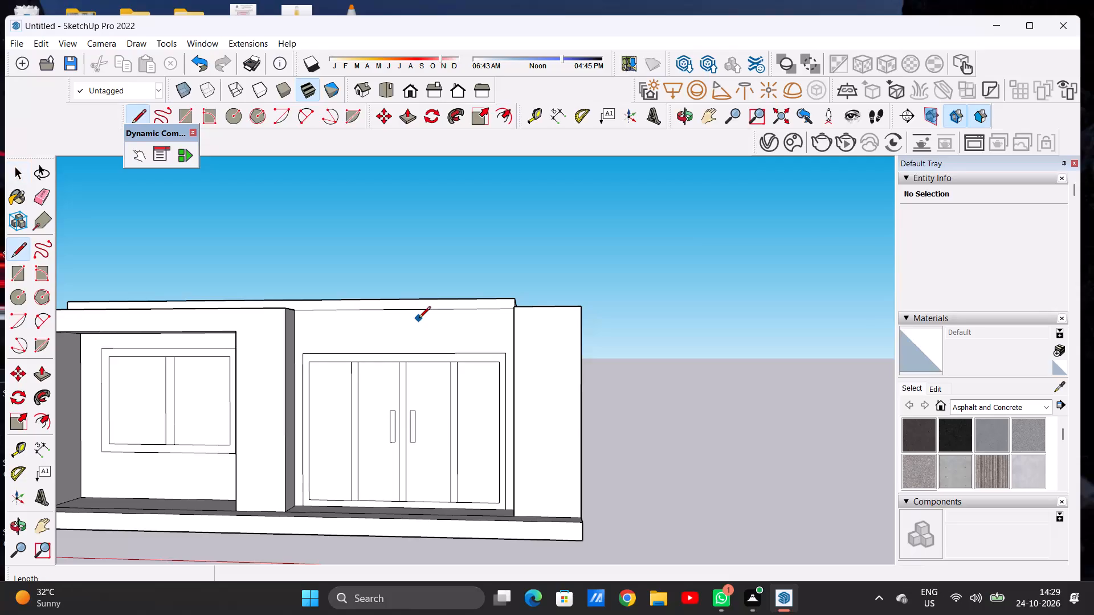
scroll(337, 334, "up", 5)
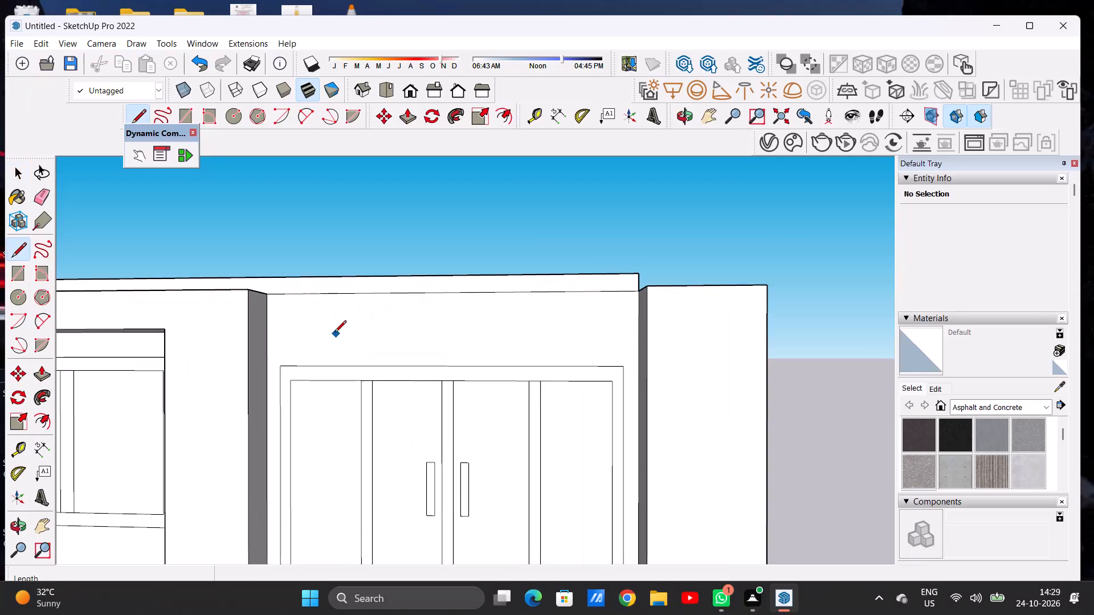
middle_click_drag(334, 333, 343, 352)
scroll(291, 331, "down", 5)
scroll(382, 348, "up", 3)
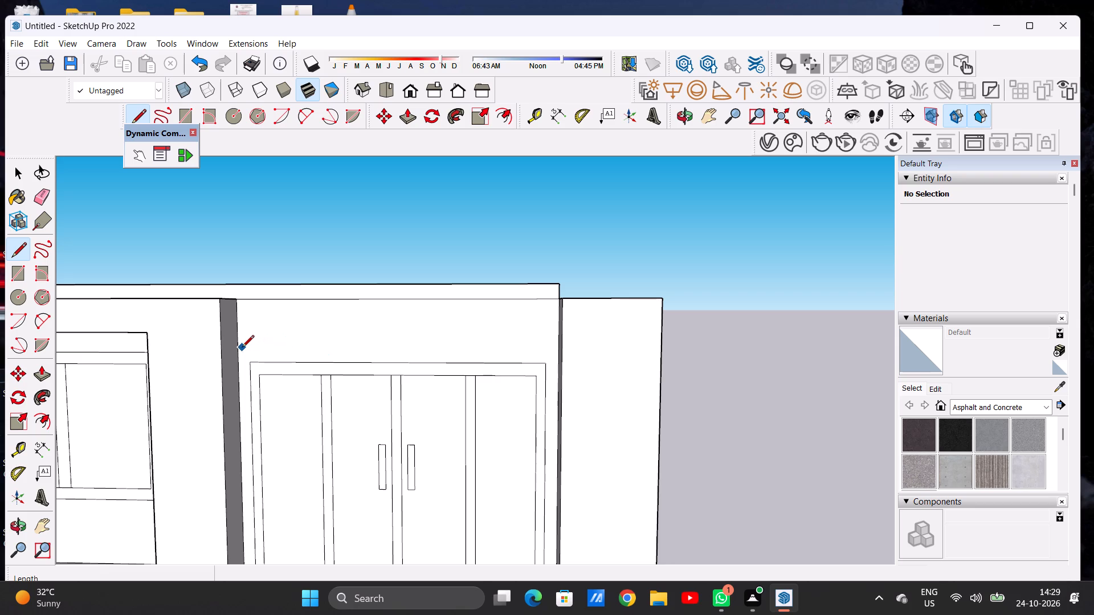
left_click(239, 348)
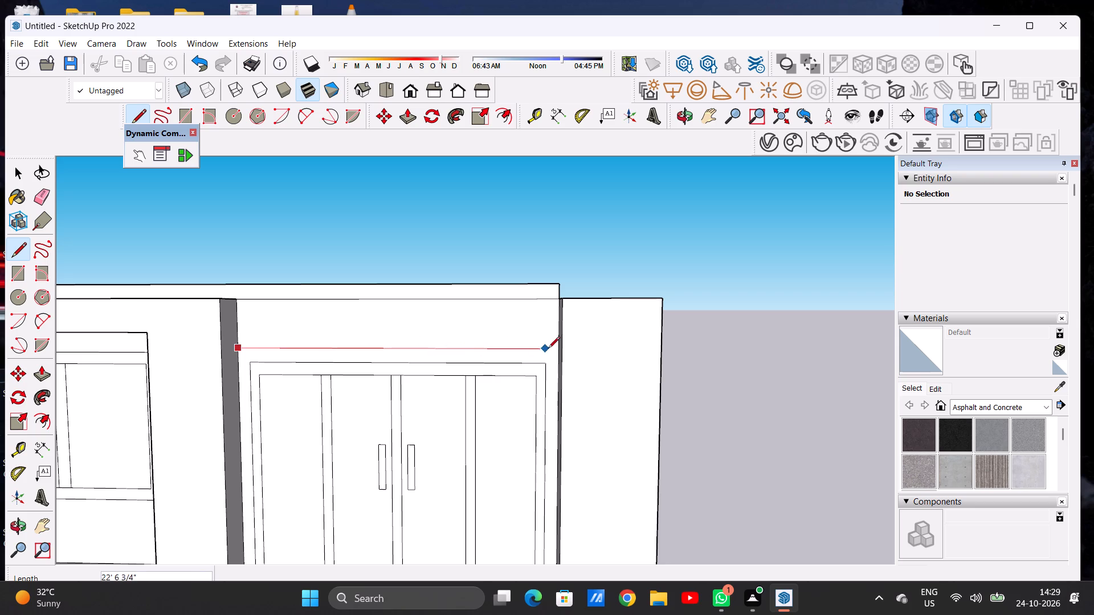
left_click(555, 348)
key("space")
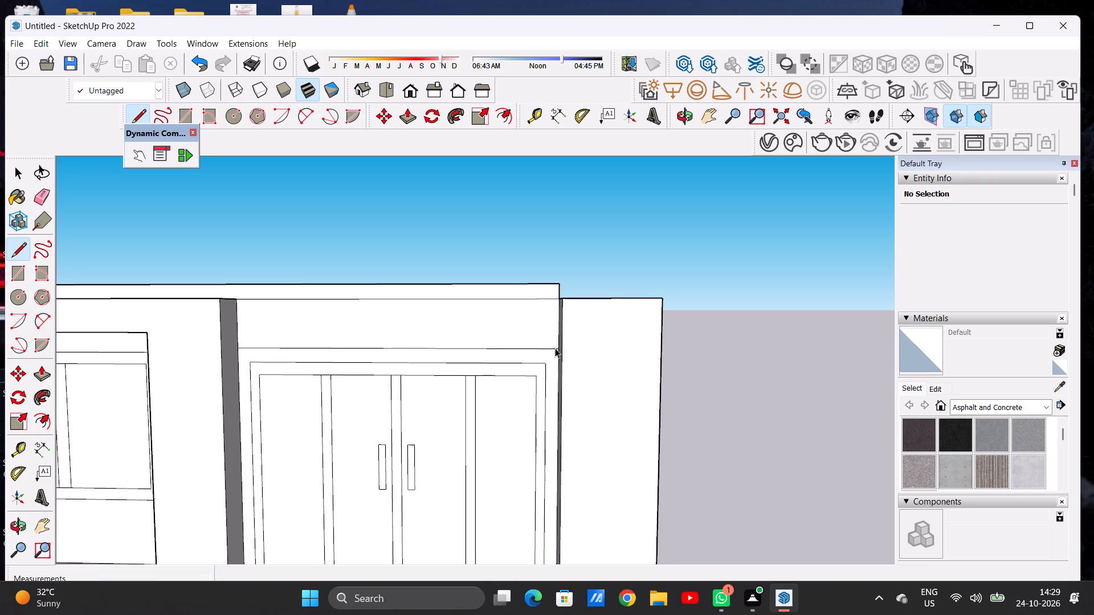
Examine how the roof slab's front edge meets the wall and columns around the entrance from several angles.
scroll(525, 362, "down", 6)
middle_click_drag(518, 376, 630, 362)
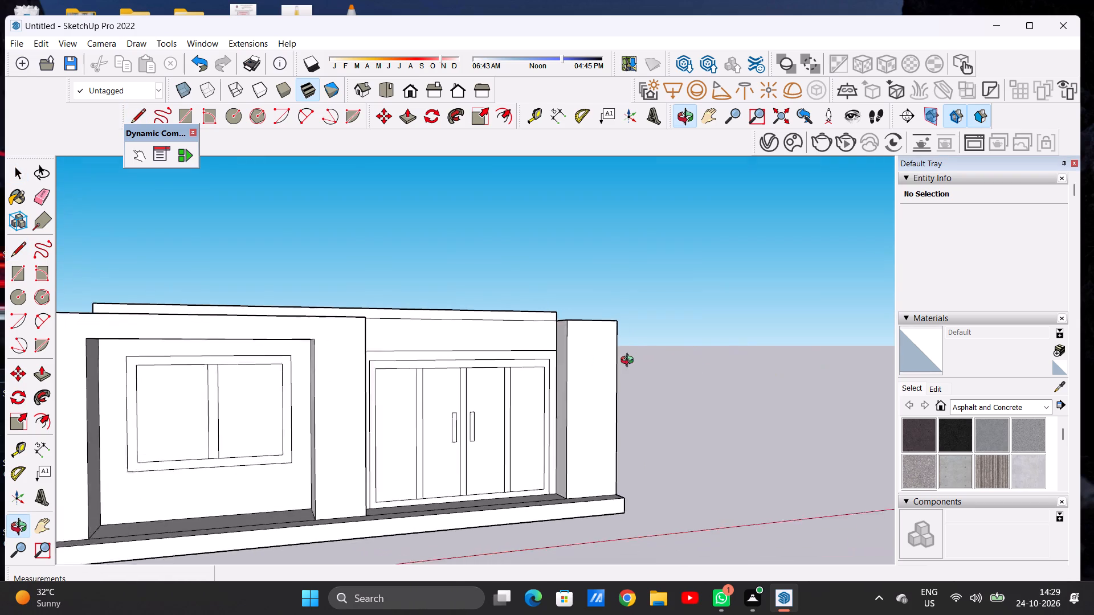
middle_click_drag(630, 362, 496, 376)
scroll(525, 390, "down", 2)
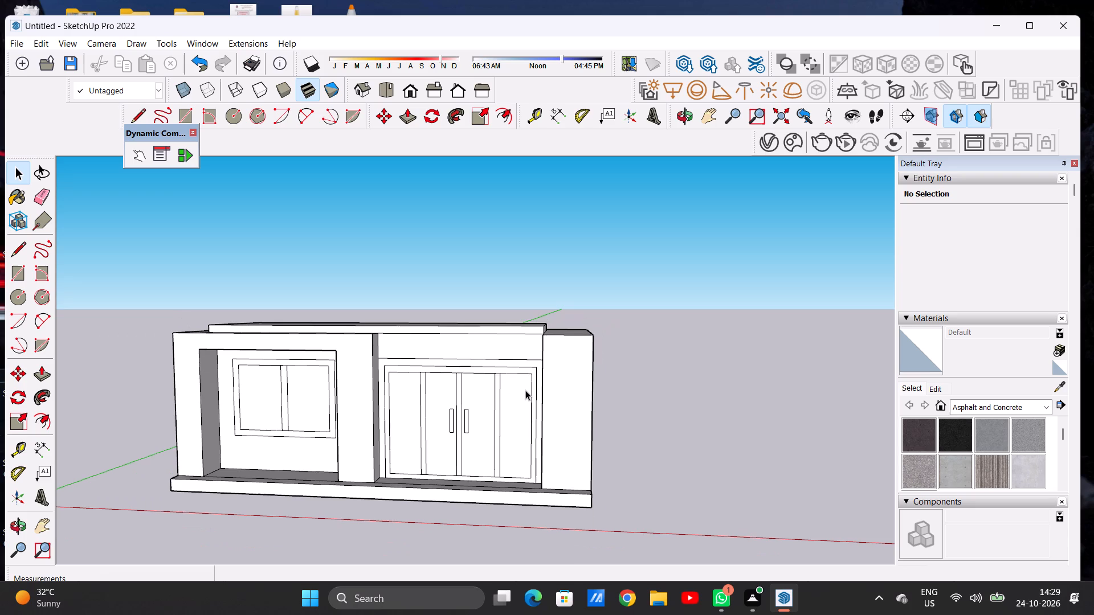
middle_click_drag(577, 335, 449, 396)
scroll(540, 348, "up", 1)
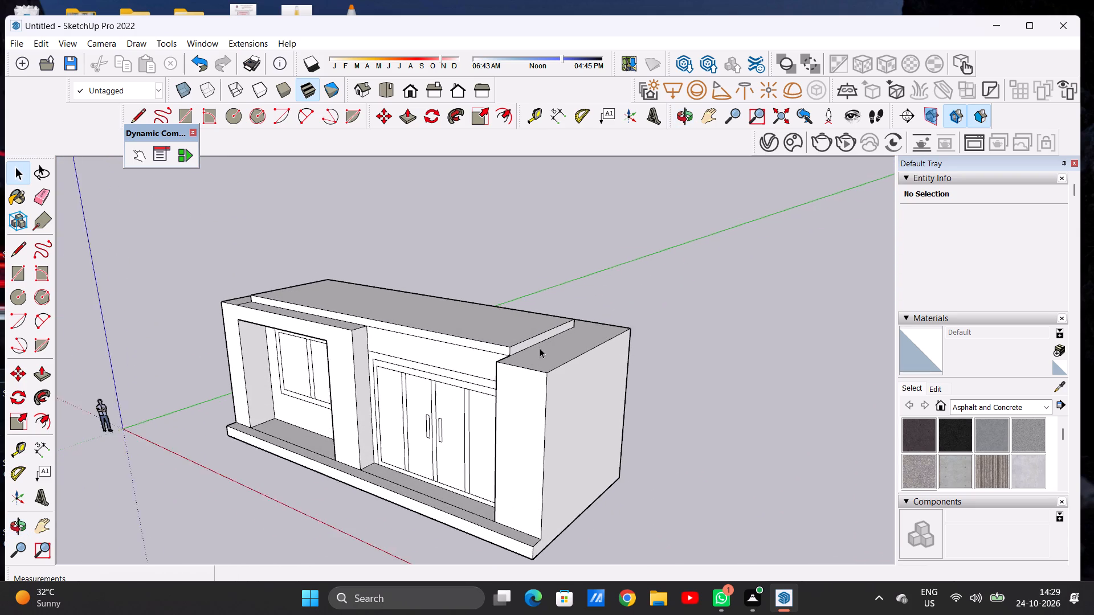
scroll(540, 348, "up", 3)
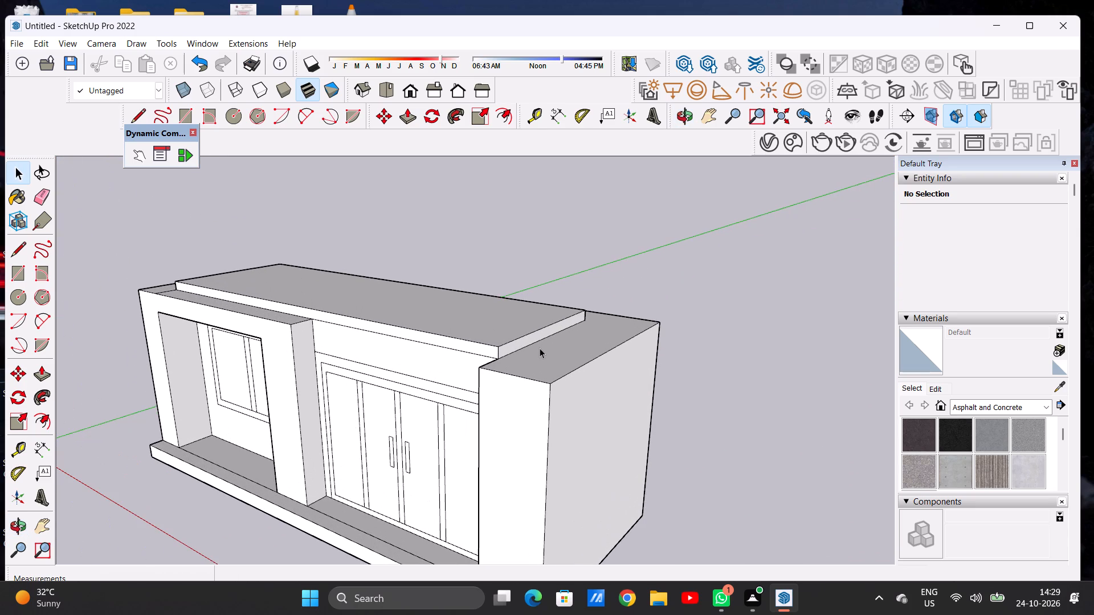
scroll(493, 335, "down", 2)
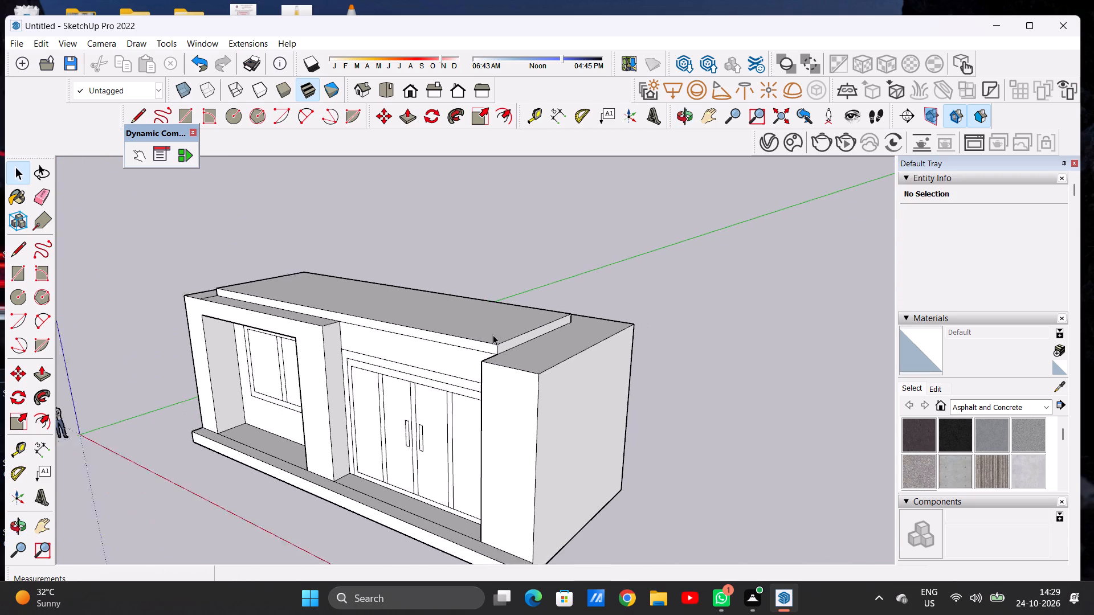
scroll(493, 335, "down", 2)
middle_click_drag(475, 408, 472, 406)
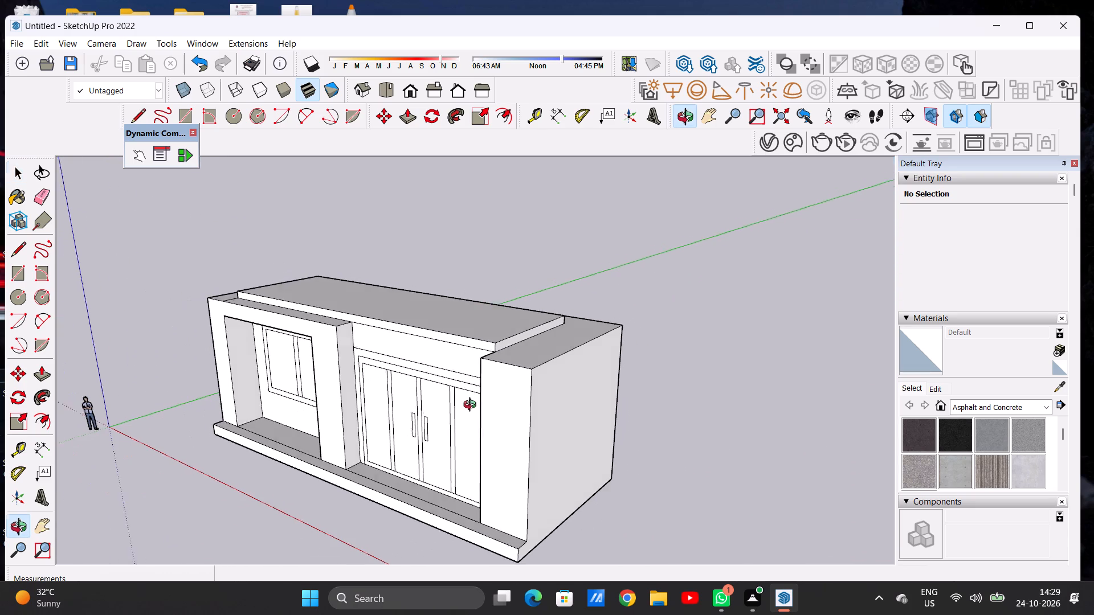
middle_click_drag(472, 406, 519, 400)
scroll(524, 343, "up", 5)
middle_click_drag(515, 346, 519, 346)
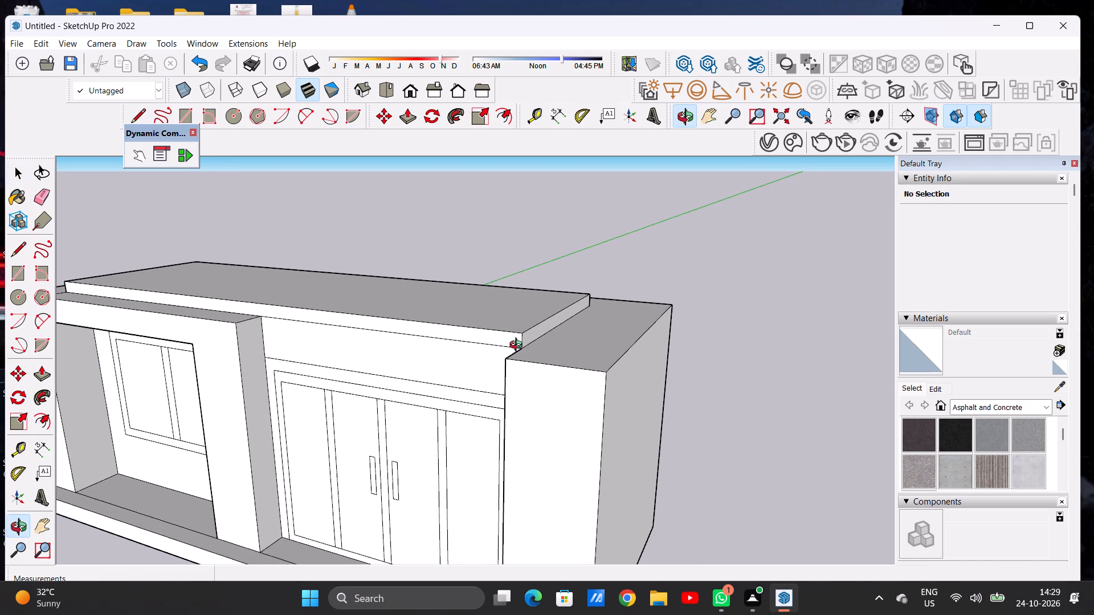
middle_click_drag(519, 346, 526, 346)
scroll(526, 346, "up", 3)
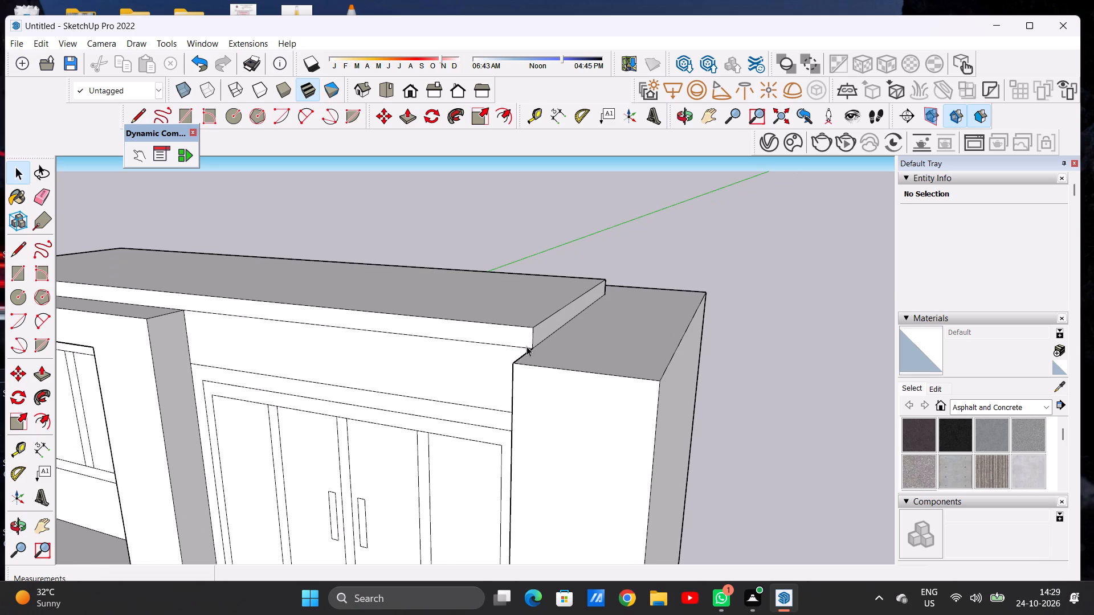
scroll(489, 341, "down", 7)
middle_click_drag(496, 373, 556, 362)
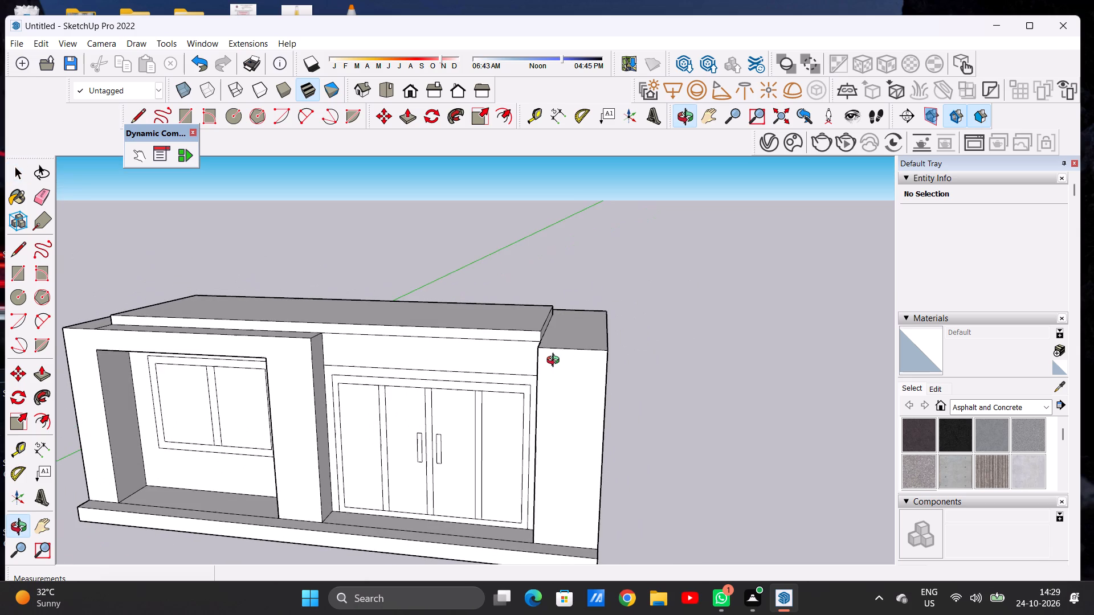
middle_click_drag(556, 362, 556, 362)
scroll(573, 361, "down", 3)
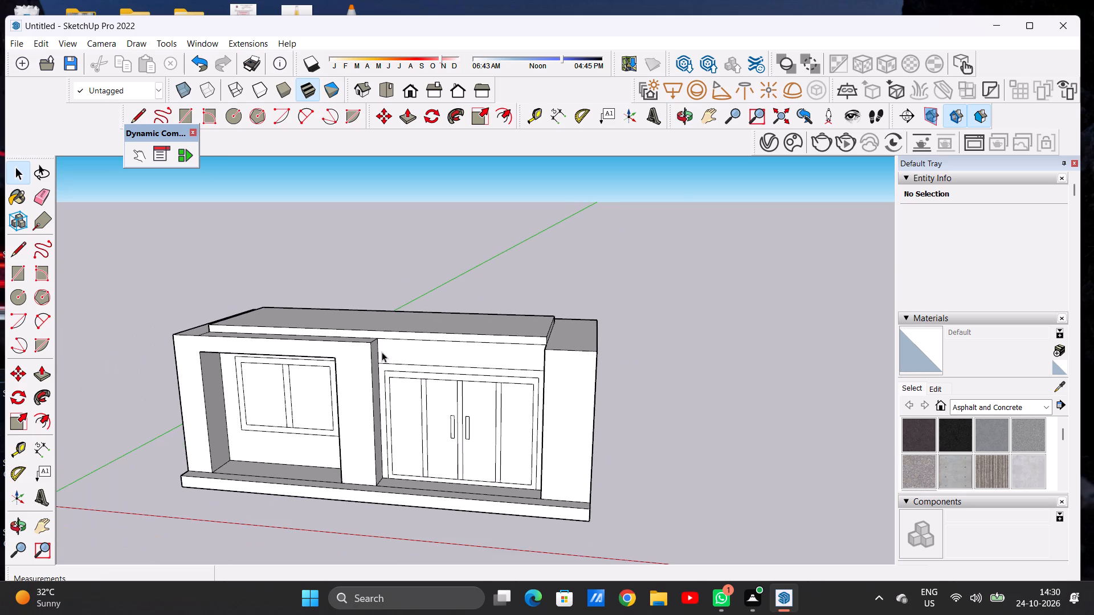
scroll(379, 344, "up", 1)
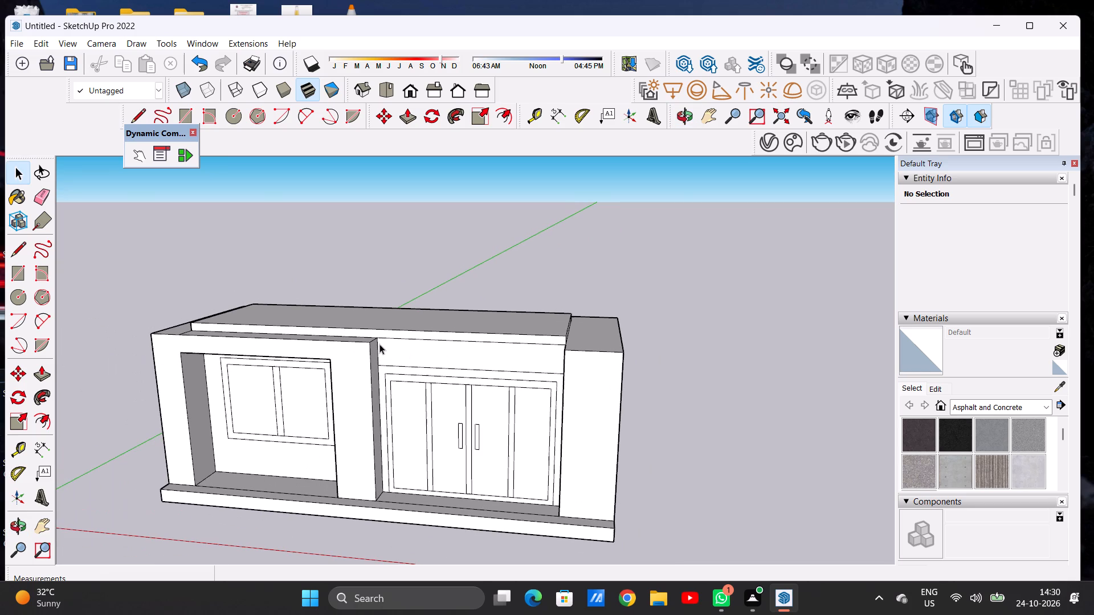
Push/Pull the roof slab's front face forward about 2' 8", flush with the front of the side columns.
middle_click_drag(515, 367, 431, 405)
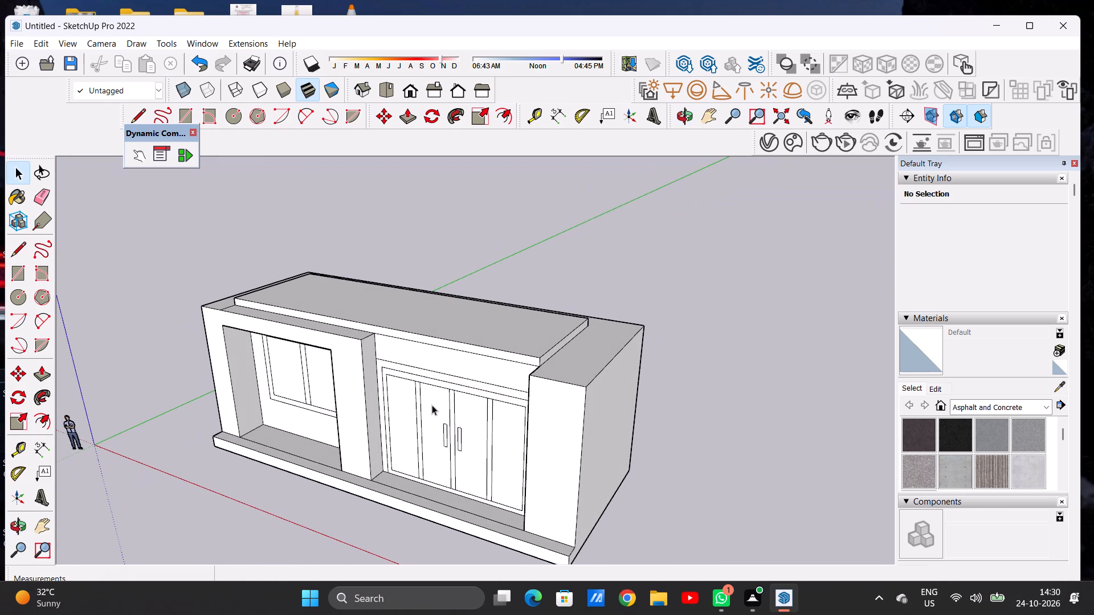
scroll(519, 333, "up", 5)
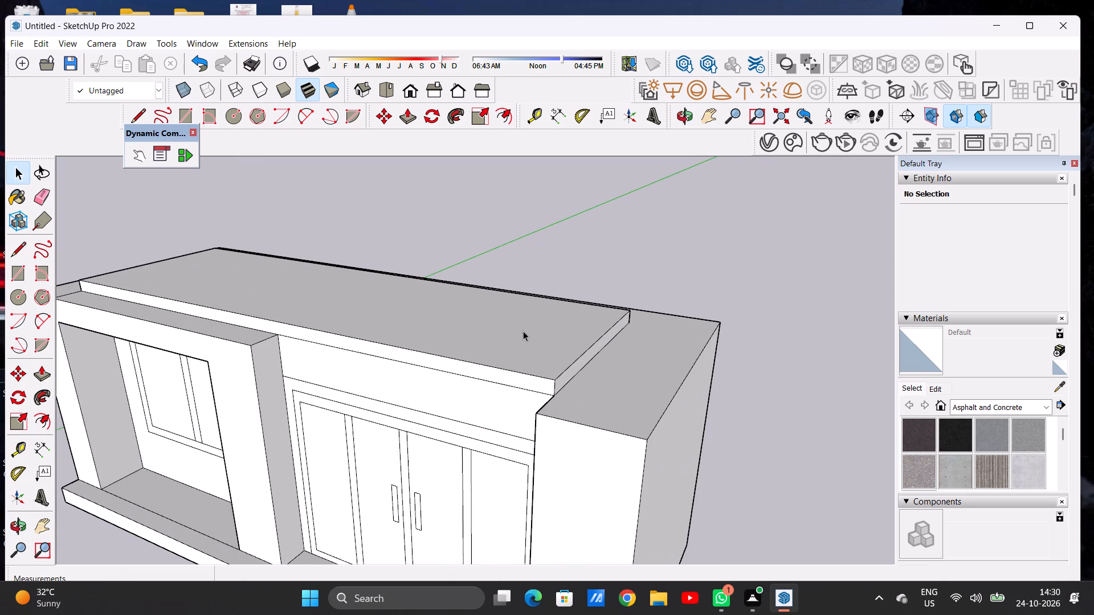
key("p")
left_click(533, 379)
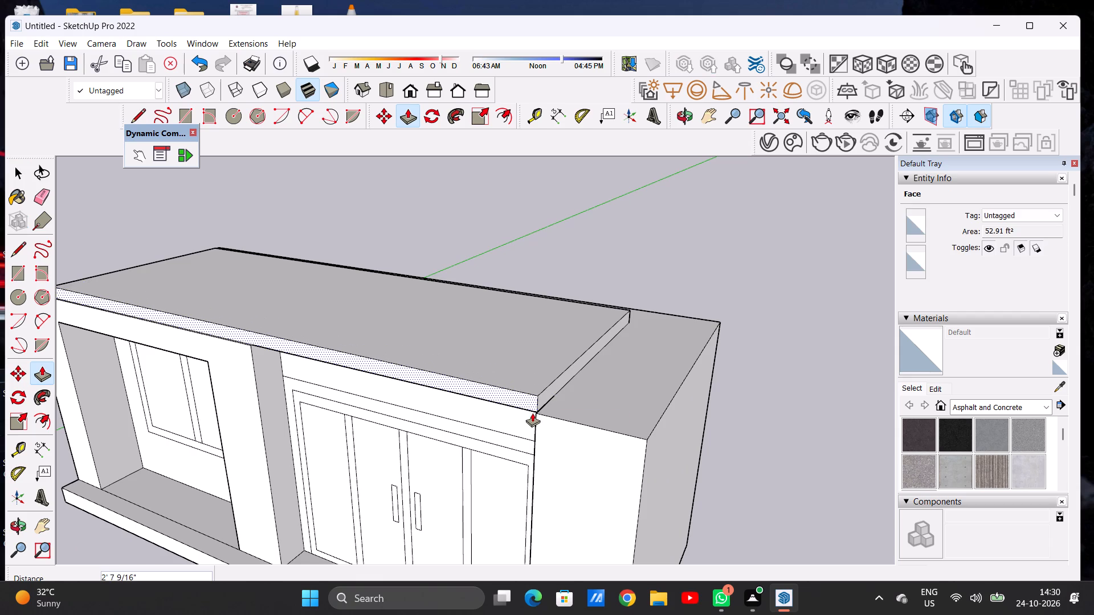
left_click(532, 415)
key("space")
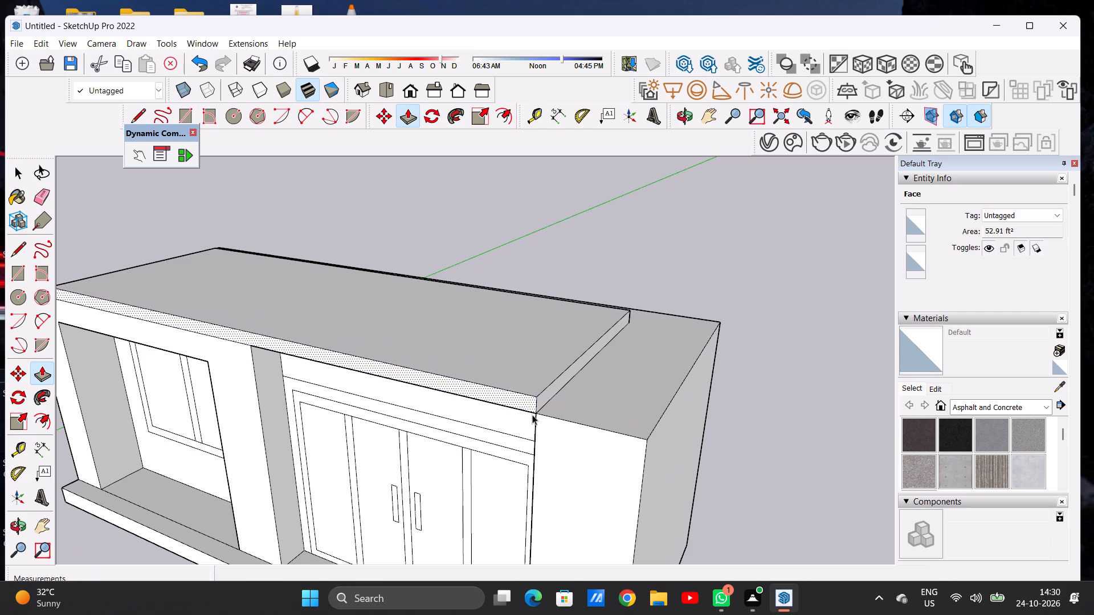
scroll(483, 362, "down", 6)
middle_click_drag(317, 383, 444, 322)
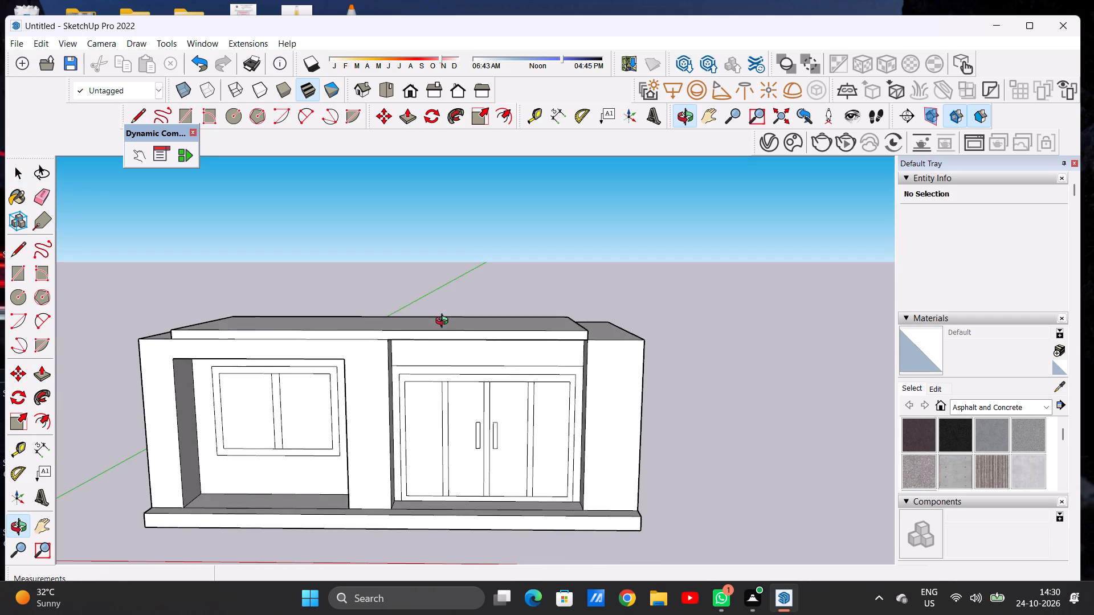
middle_click_drag(444, 322, 423, 318)
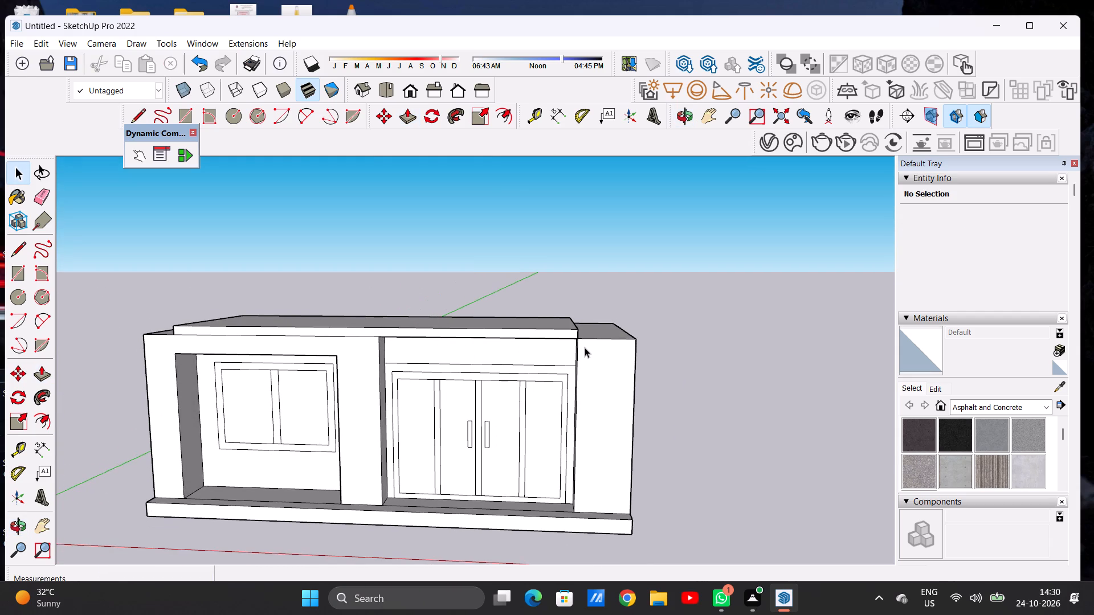
Push/Pull the roof slab's front face a further 1' 10" or so forward to form an overhang beyond the columns.
scroll(585, 347, "up", 1)
middle_click_drag(584, 348, 430, 408)
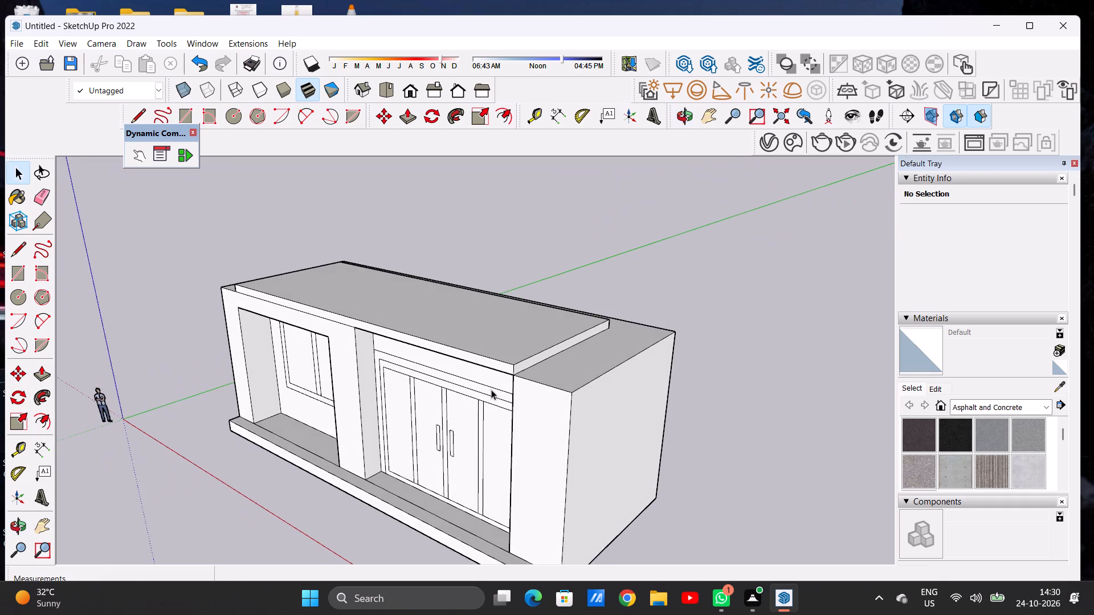
scroll(491, 387, "up", 4)
key("p")
scroll(512, 361, "up", 4)
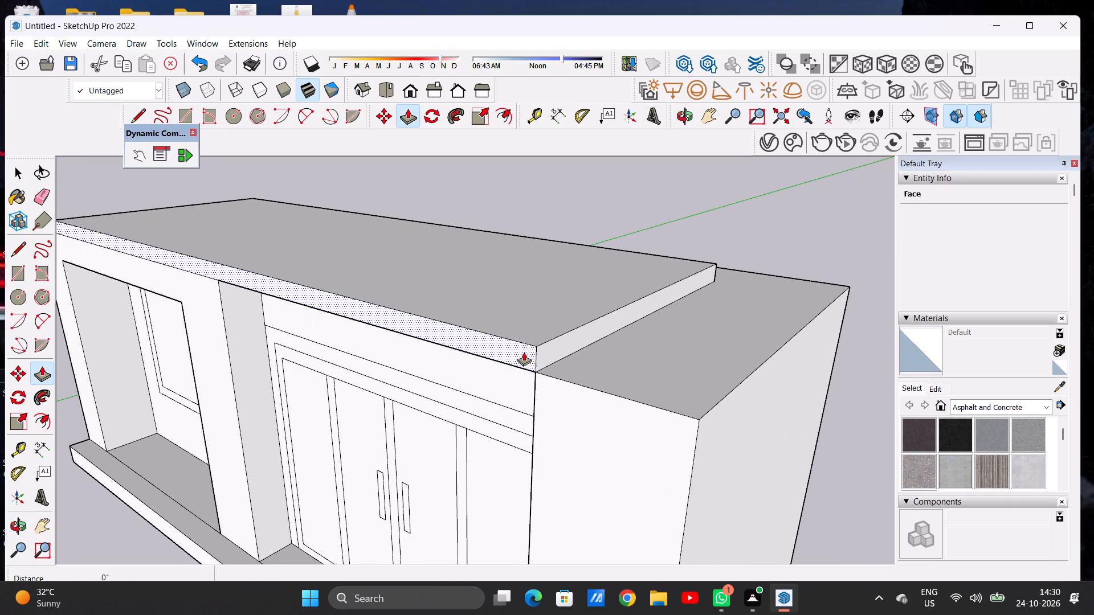
left_click(524, 352)
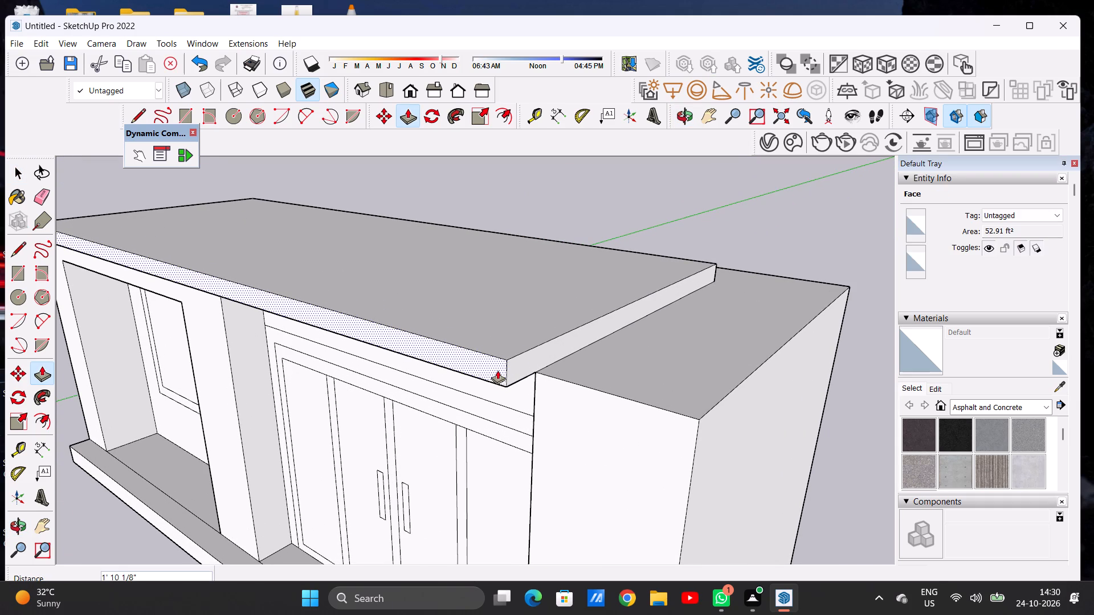
left_click(497, 370)
key("space")
Examine the overhanging roof slab from the front and from above.
scroll(528, 330, "down", 9)
middle_click_drag(335, 343, 510, 303)
scroll(530, 326, "down", 6)
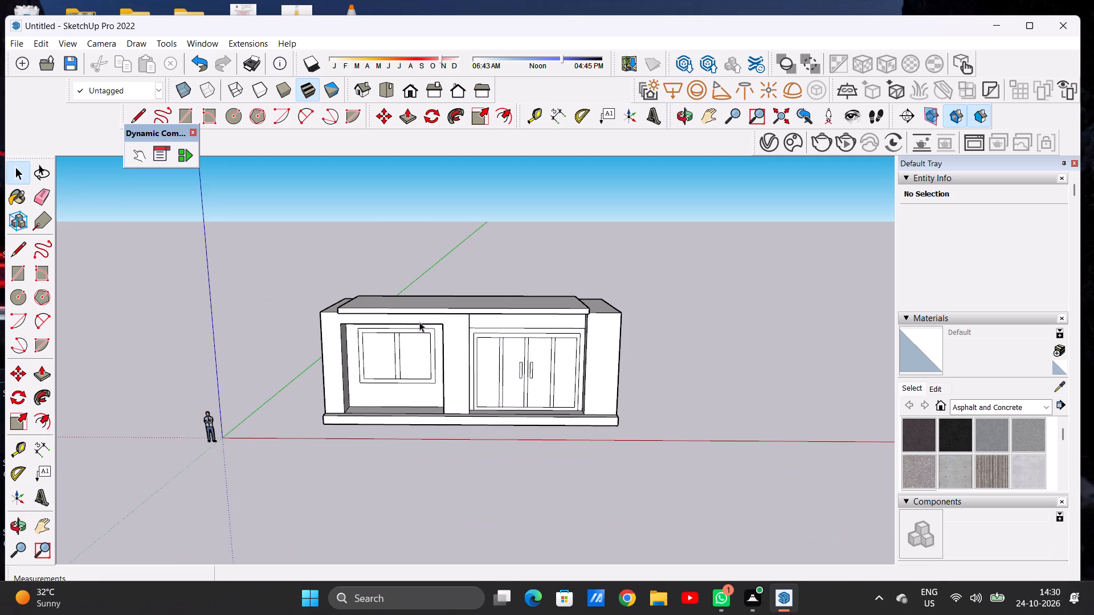
middle_click_drag(343, 318, 320, 349)
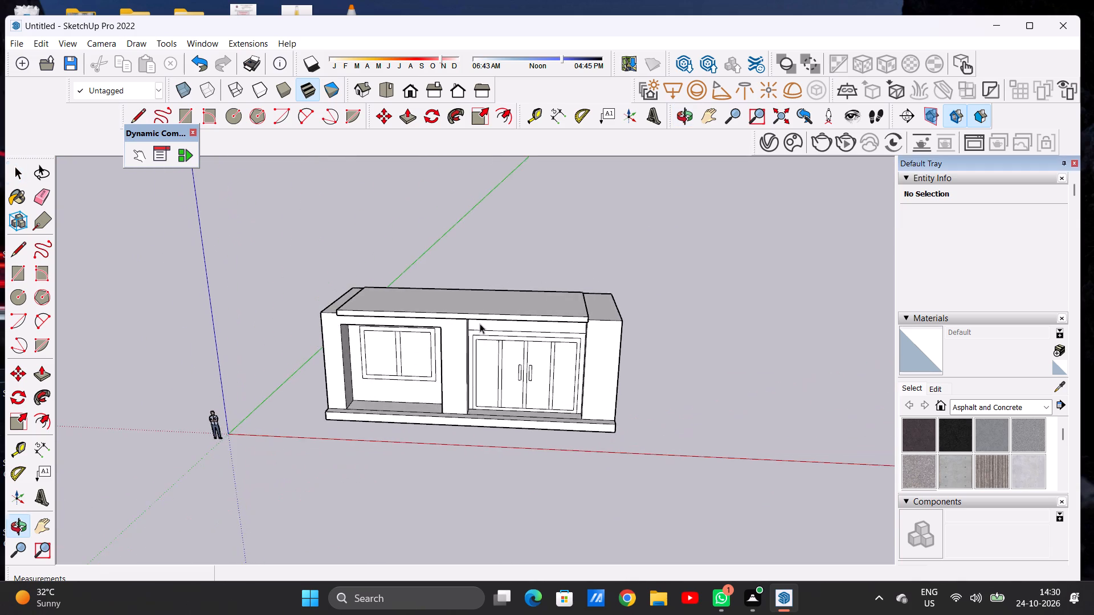
scroll(480, 323, "up", 5)
middle_click_drag(434, 343, 431, 381)
scroll(428, 272, "up", 1)
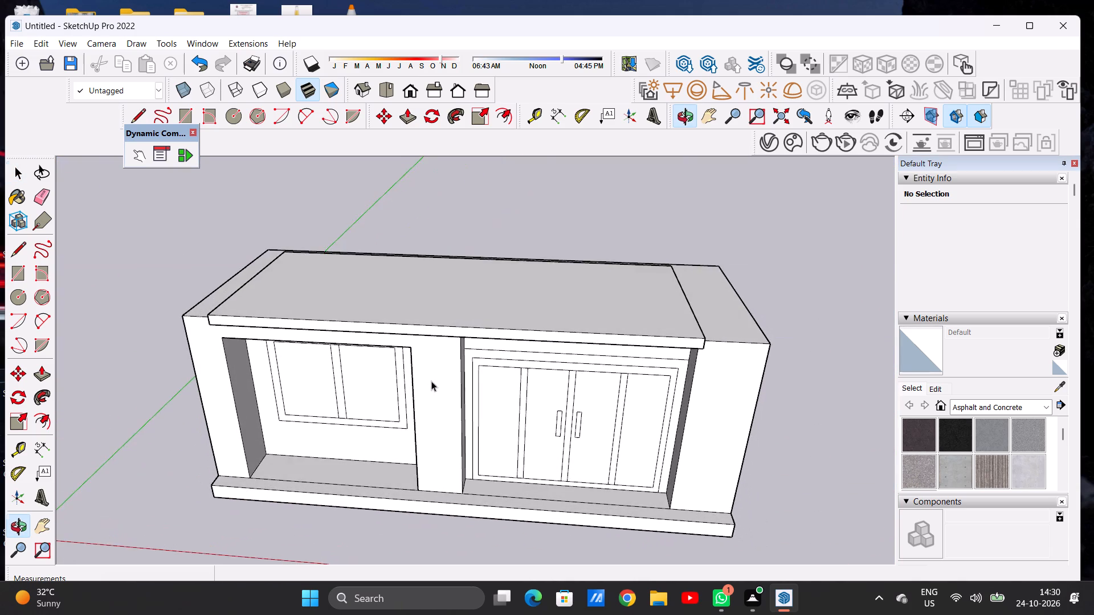
scroll(400, 375, "down", 6)
Draw a vertical line about 1' 1" long on the slab's door-side end face, from the column's front corner up to the slab's top edge.
middle_click_drag(531, 382, 389, 354)
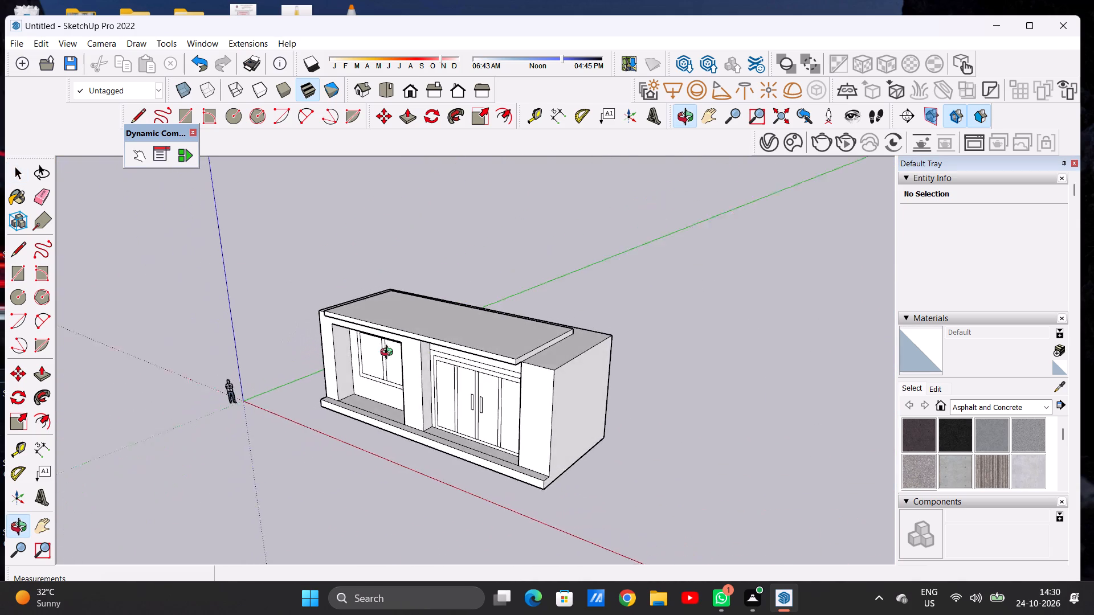
middle_click_drag(389, 354, 373, 359)
scroll(515, 354, "up", 4)
middle_click_drag(529, 366, 463, 383)
scroll(466, 383, "up", 6)
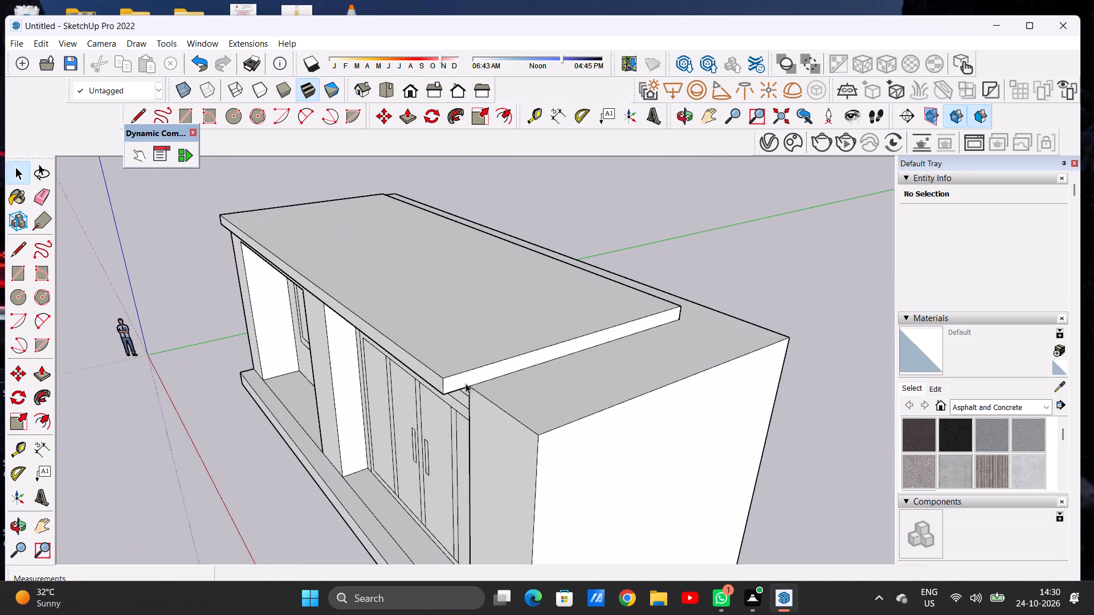
key("l")
middle_click_drag(501, 368, 410, 357)
scroll(361, 363, "up", 2)
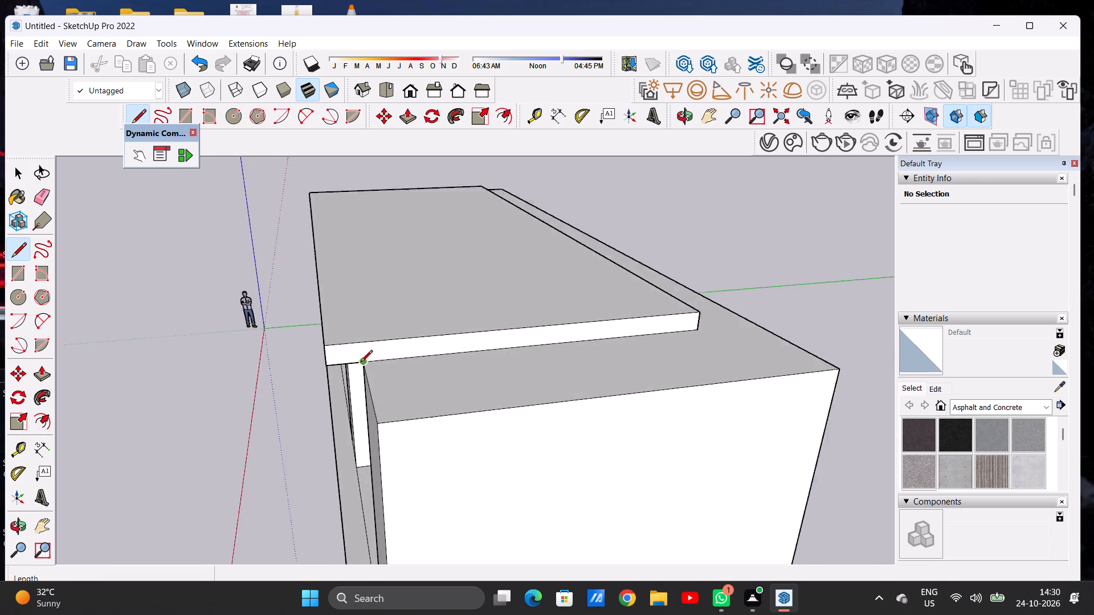
scroll(361, 363, "up", 5)
left_click(364, 362)
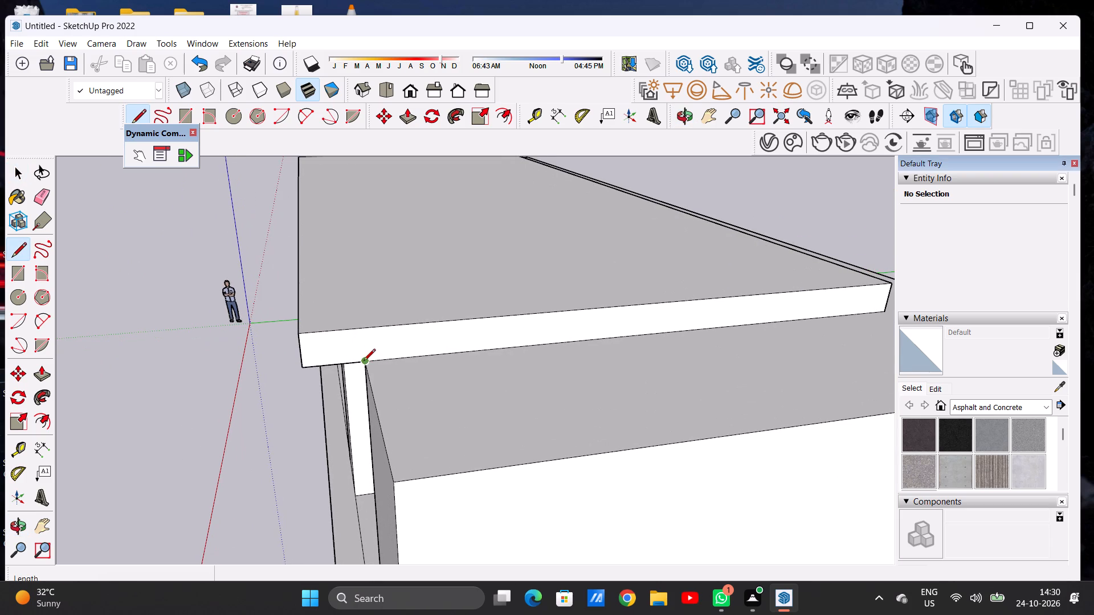
left_click(361, 330)
key("space")
Draw a vertical line about 1' 1" long on the slab's window-side end face, from the column's front corner to the slab's top edge.
scroll(403, 363, "down", 14)
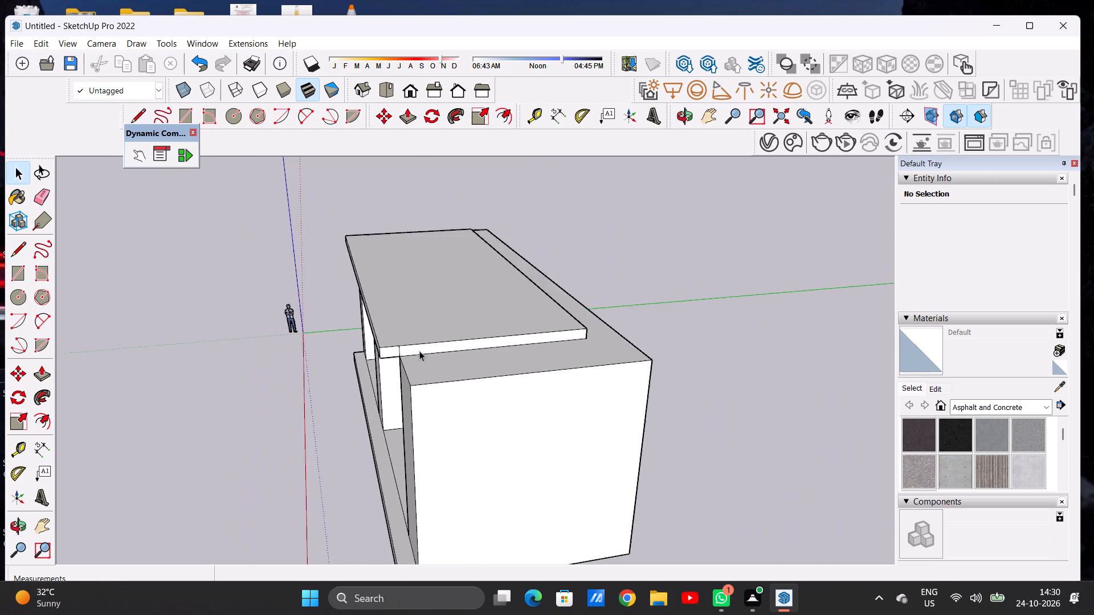
scroll(419, 351, "down", 3)
middle_click_drag(319, 352, 626, 345)
scroll(607, 344, "down", 2)
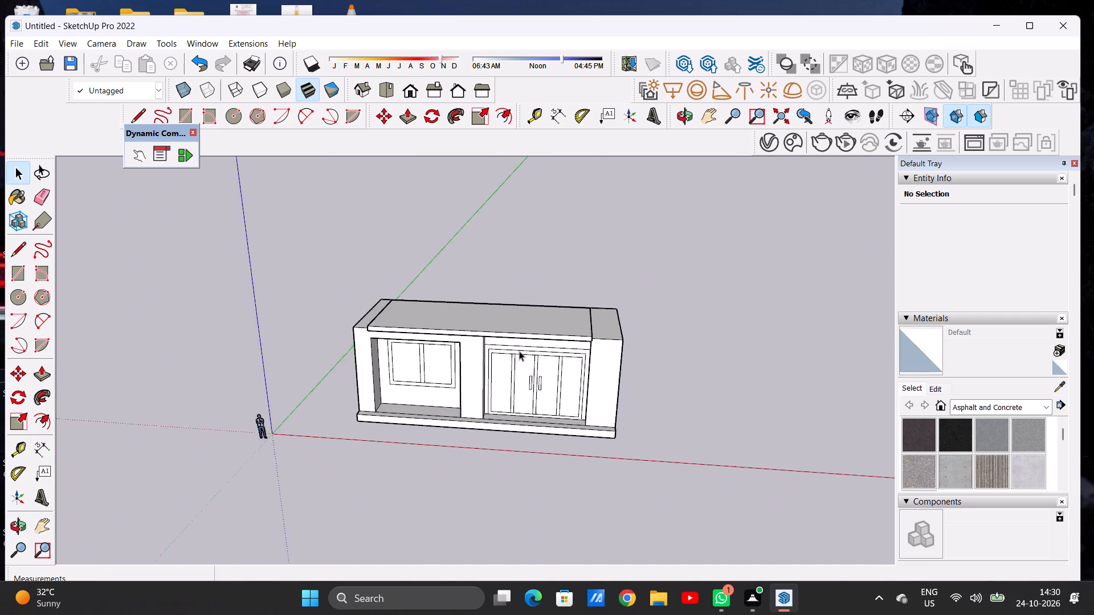
scroll(519, 351, "down", 2)
middle_click_drag(295, 351, 589, 355)
scroll(429, 360, "up", 11)
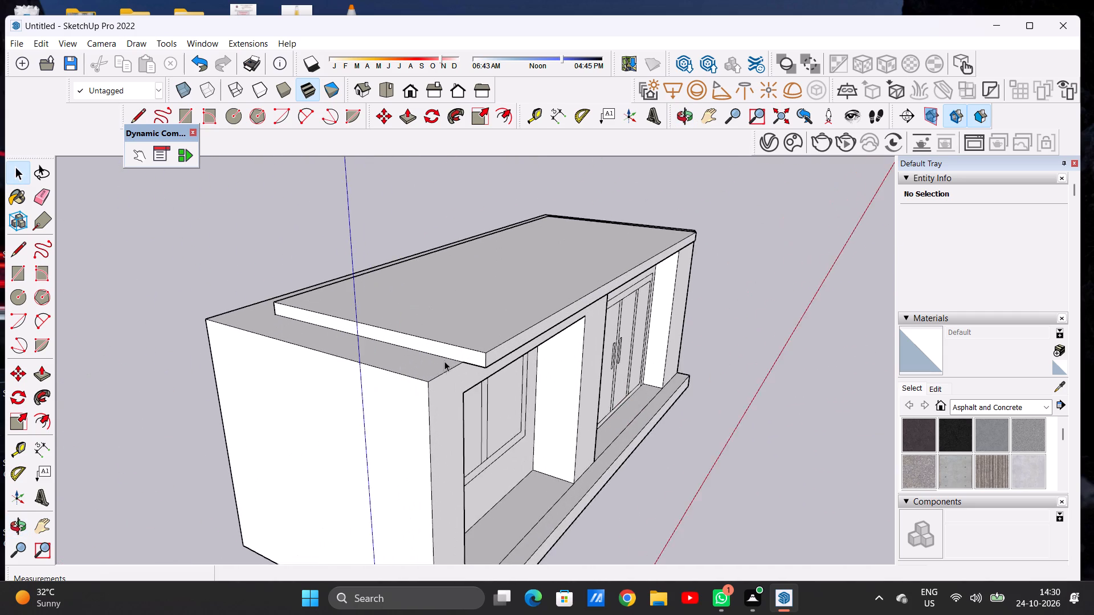
scroll(444, 361, "up", 10)
key("l")
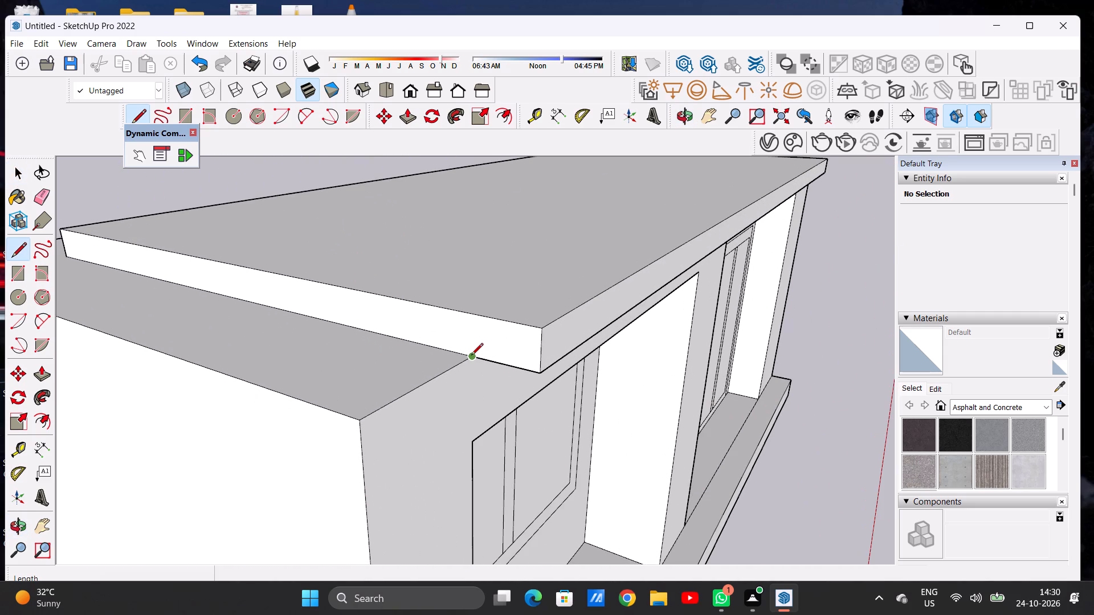
left_click(471, 356)
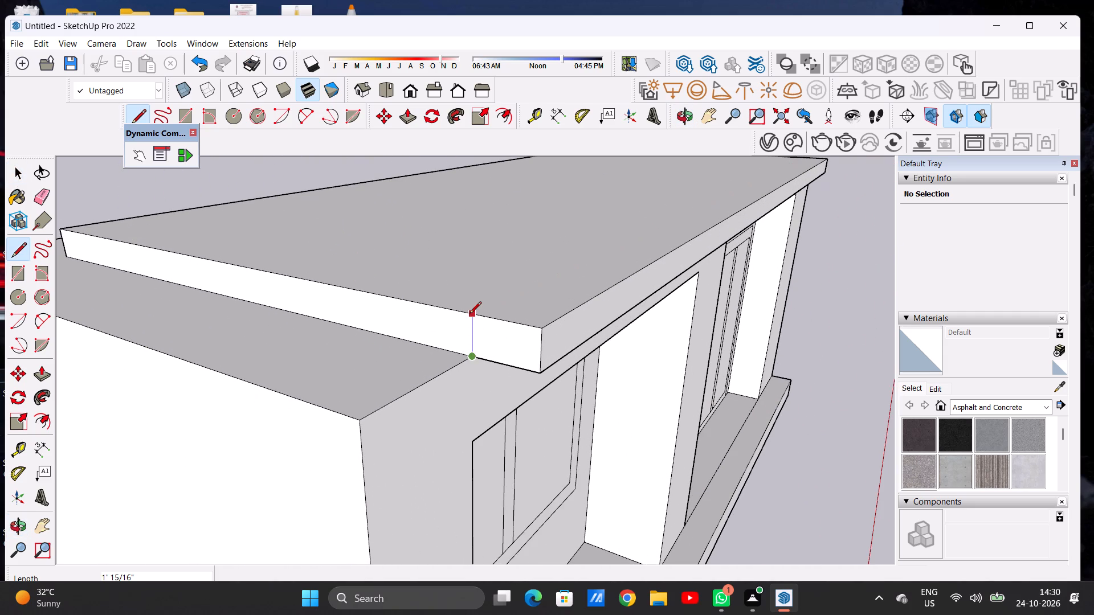
left_click(470, 314)
key("space")
Push/Pull the overhang's small window-side end face outward about 3' 11", in line with the building's outer side wall.
scroll(465, 386, "down", 5)
scroll(464, 388, "up", 1)
scroll(464, 388, "down", 14)
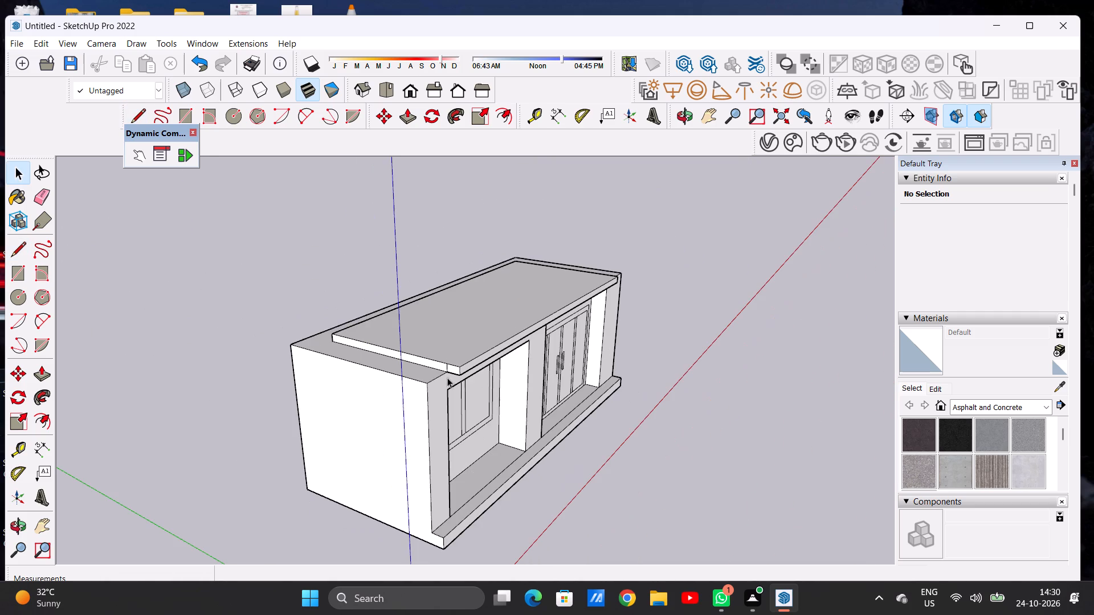
middle_click_drag(491, 402, 404, 404)
scroll(387, 369, "up", 2)
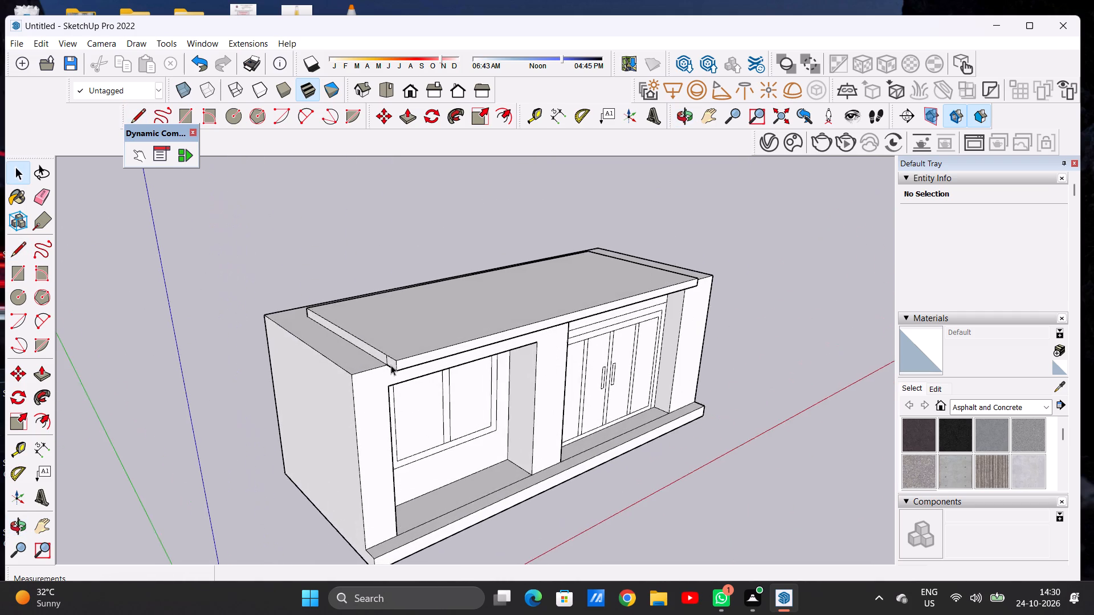
scroll(391, 365, "up", 1)
scroll(391, 365, "down", 1)
scroll(391, 365, "up", 1)
scroll(391, 365, "down", 1)
key("p")
scroll(390, 354, "up", 13)
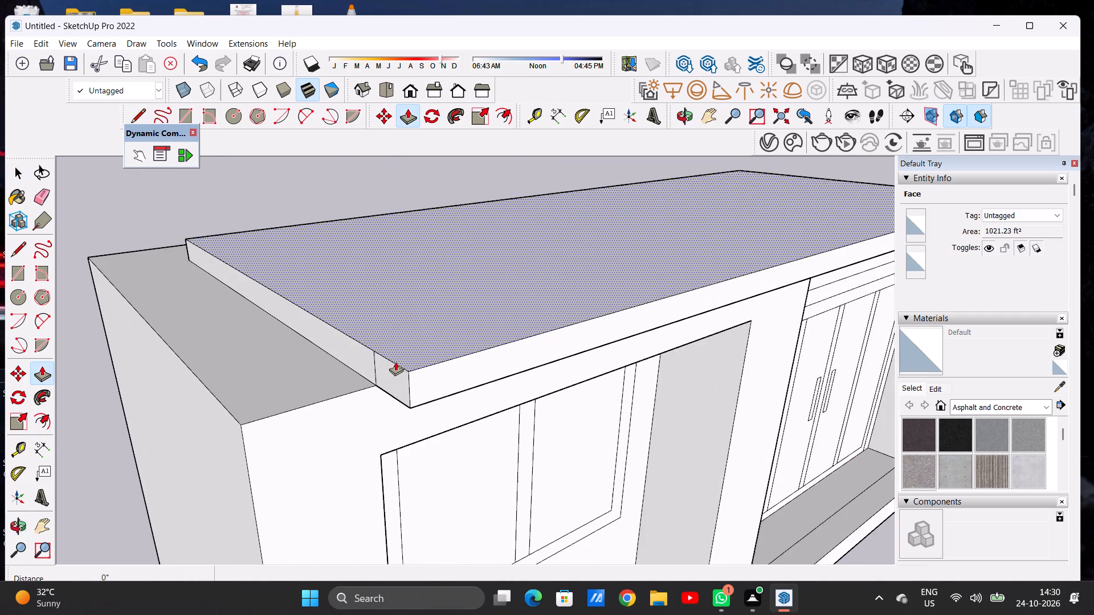
left_click(398, 386)
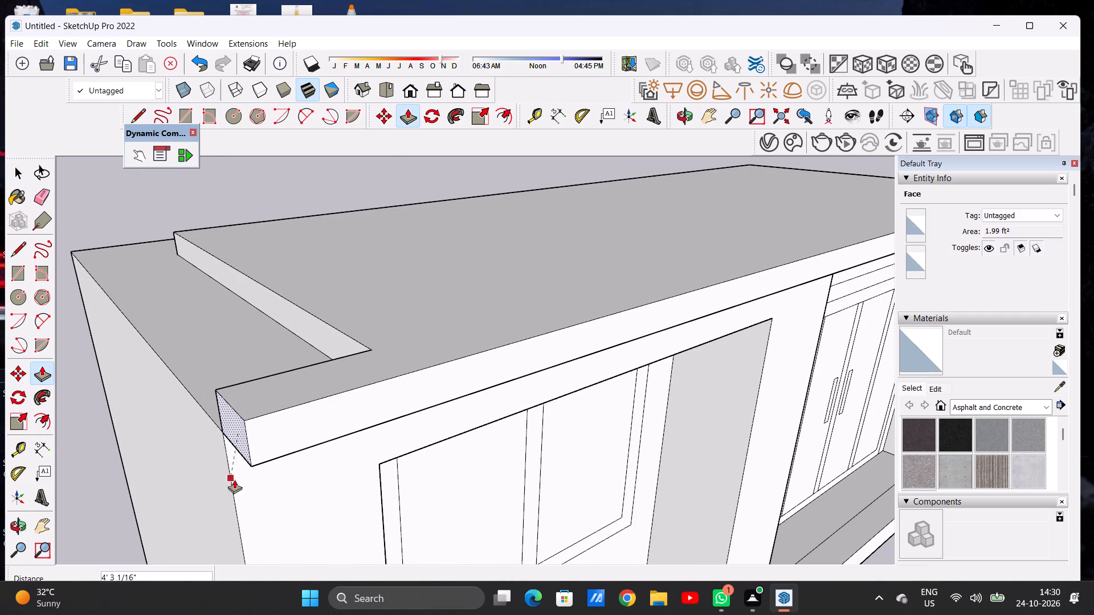
left_click(234, 493)
Push/Pull the overhang's small door-side end face outward about 6' 7", in line with the building's outer side wall.
scroll(219, 456, "down", 5)
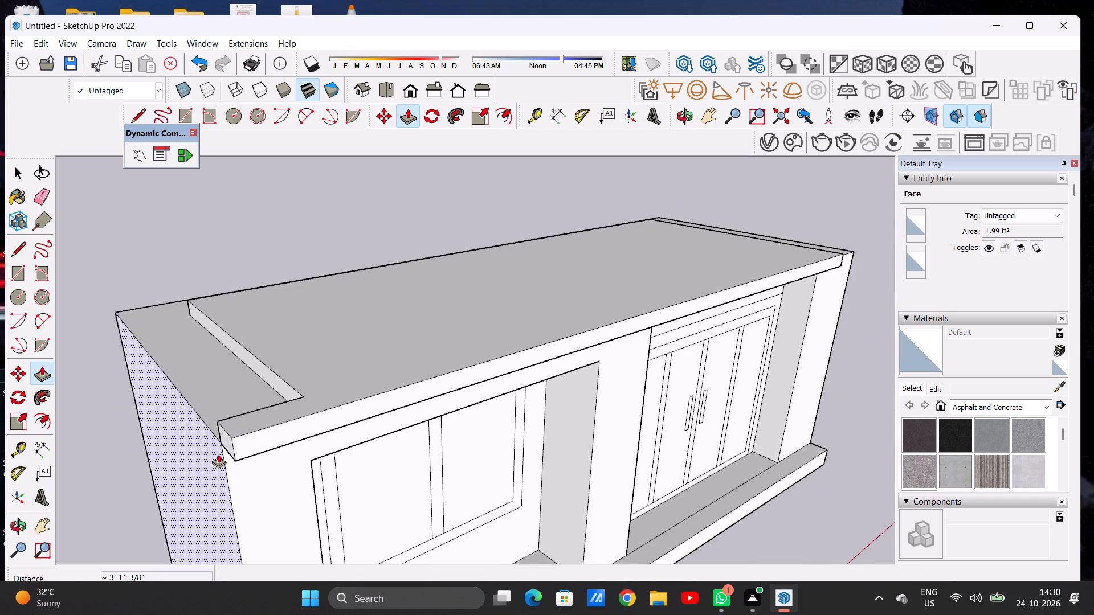
scroll(218, 454, "down", 17)
middle_click_drag(473, 396, 224, 386)
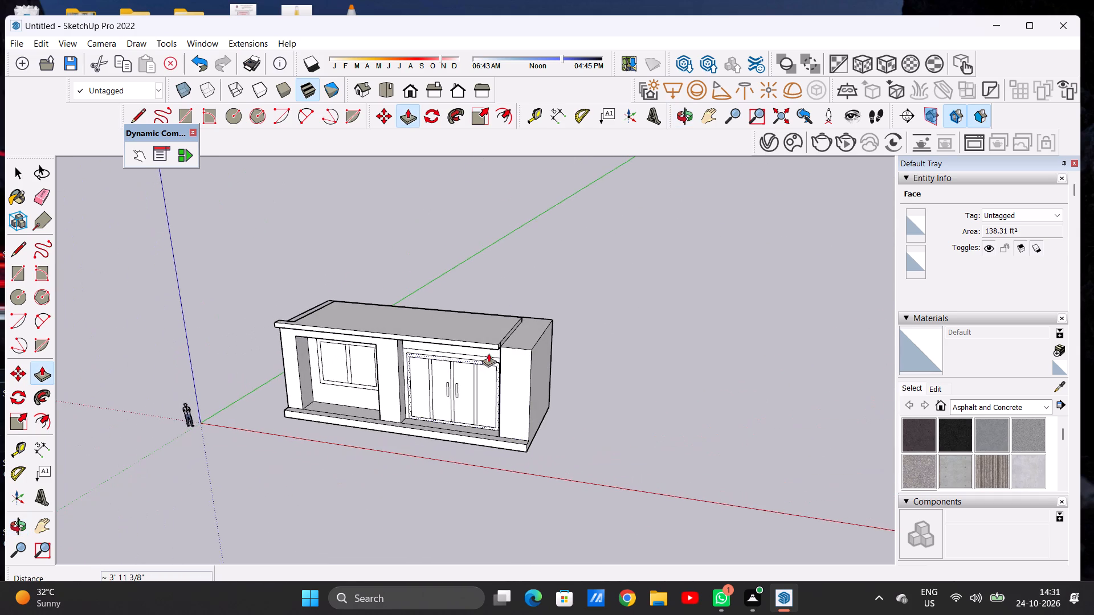
scroll(526, 326, "up", 6)
scroll(526, 326, "down", 1)
scroll(526, 326, "up", 1)
middle_click_drag(428, 365, 301, 432)
scroll(411, 400, "up", 13)
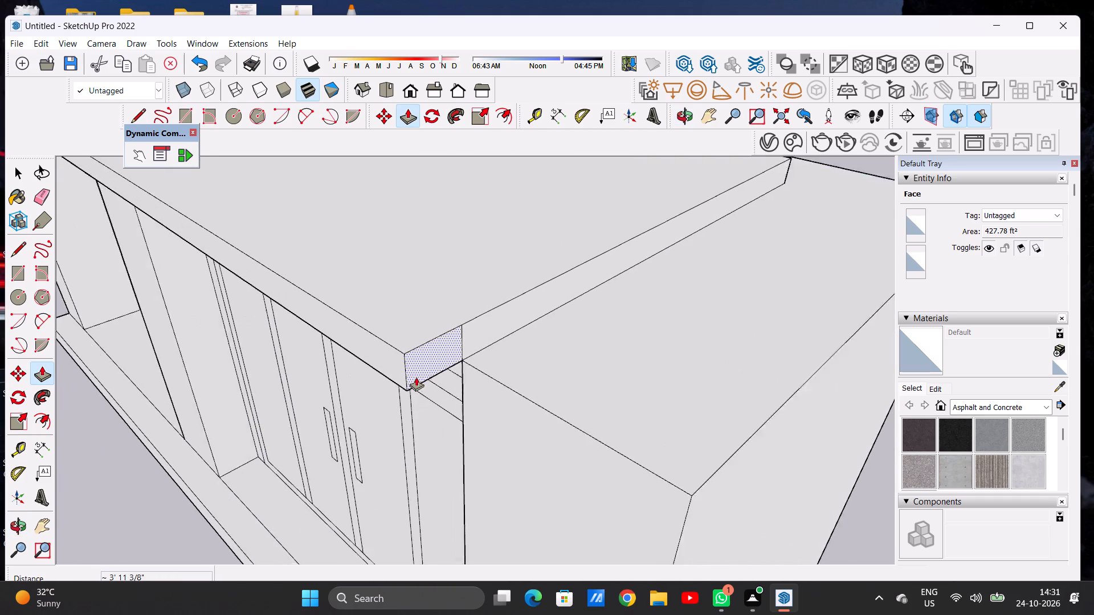
scroll(416, 377, "up", 2)
left_click(420, 358)
scroll(507, 398, "down", 3)
scroll(507, 398, "up", 1)
scroll(507, 398, "down", 4)
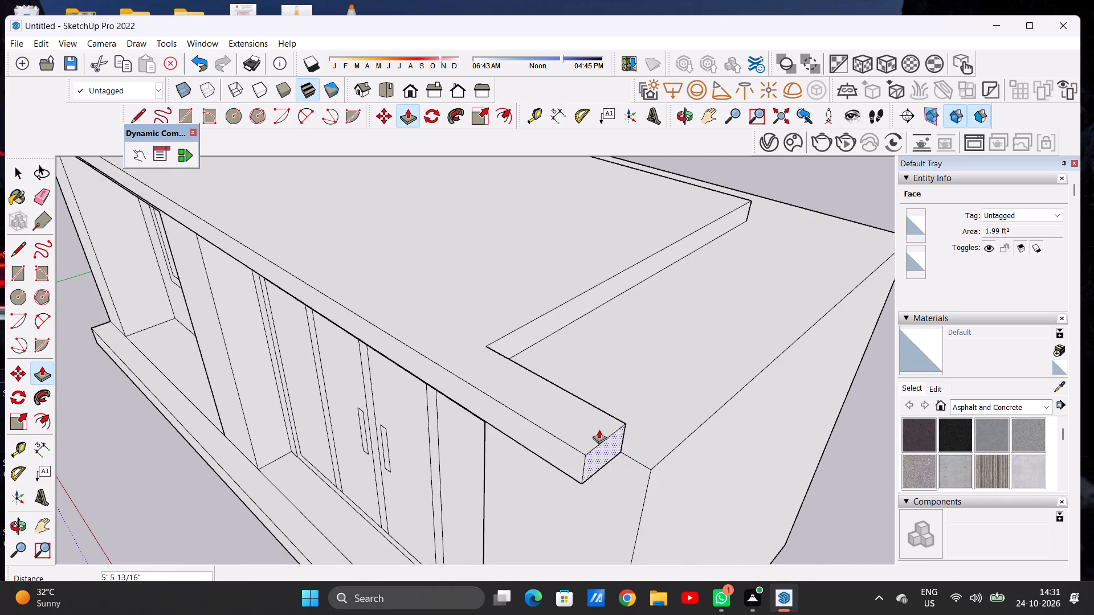
scroll(597, 408, "down", 14)
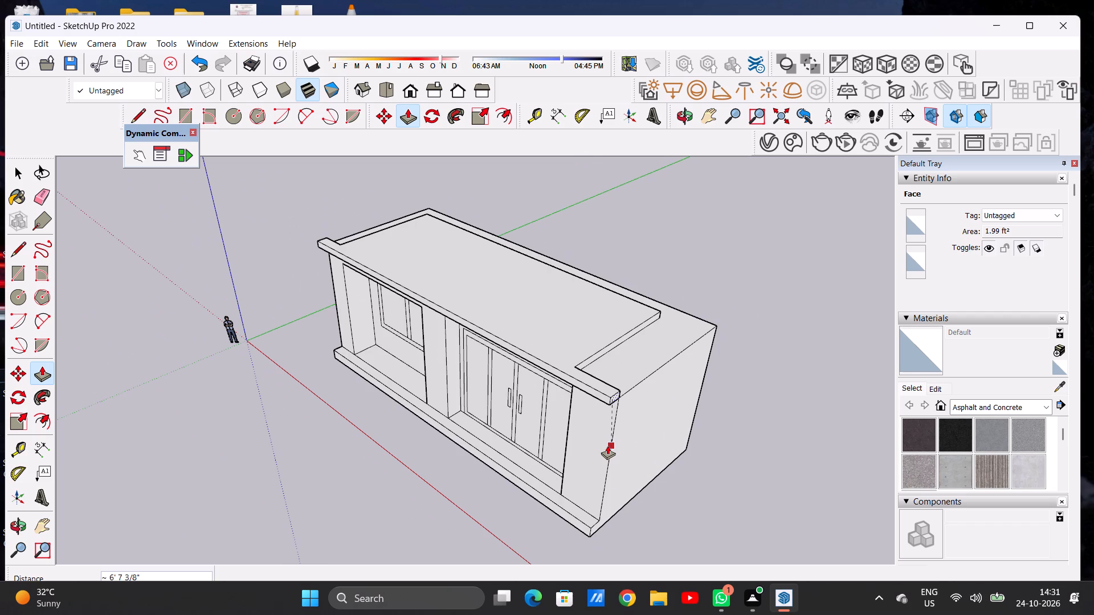
left_click(607, 445)
key("space")
Push/Pull the U-shaped wall top around the roof slab upward about 19' 4" to raise the upper-floor walls.
scroll(575, 329, "down", 7)
middle_click_drag(431, 331, 613, 333)
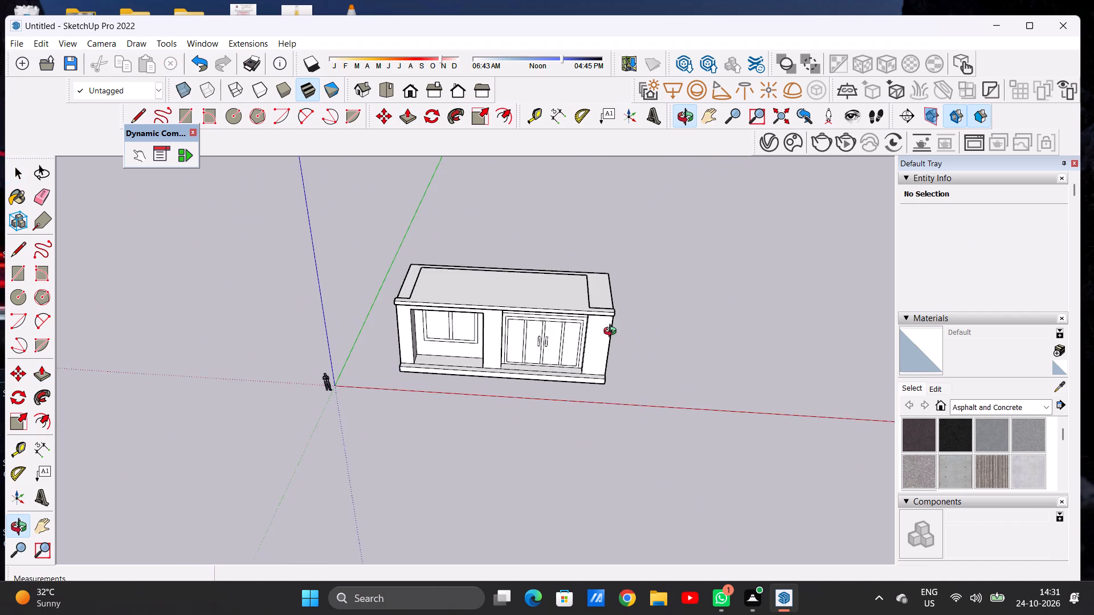
middle_click_drag(613, 333, 639, 326)
scroll(646, 412, "down", 3)
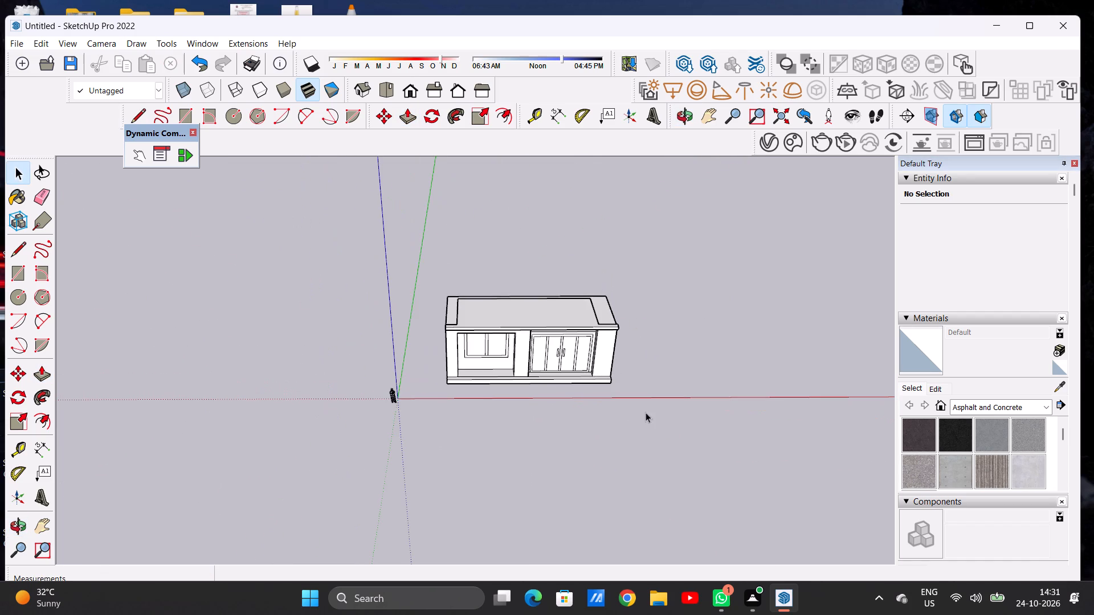
scroll(596, 296, "up", 7)
key("p")
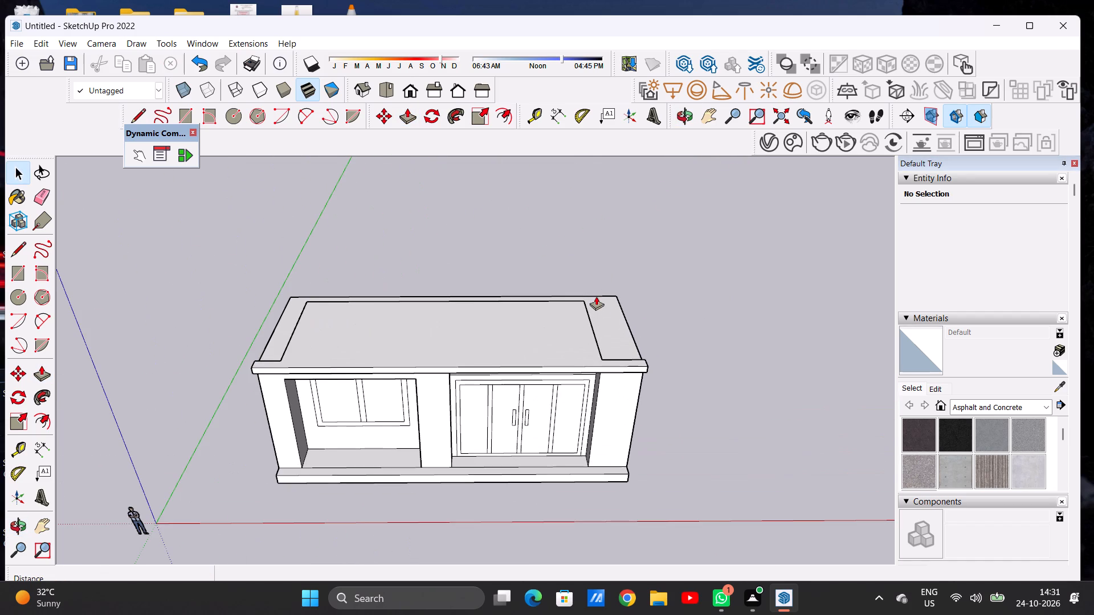
left_click(617, 327)
scroll(623, 289, "down", 7)
middle_click_drag(629, 290, 629, 276)
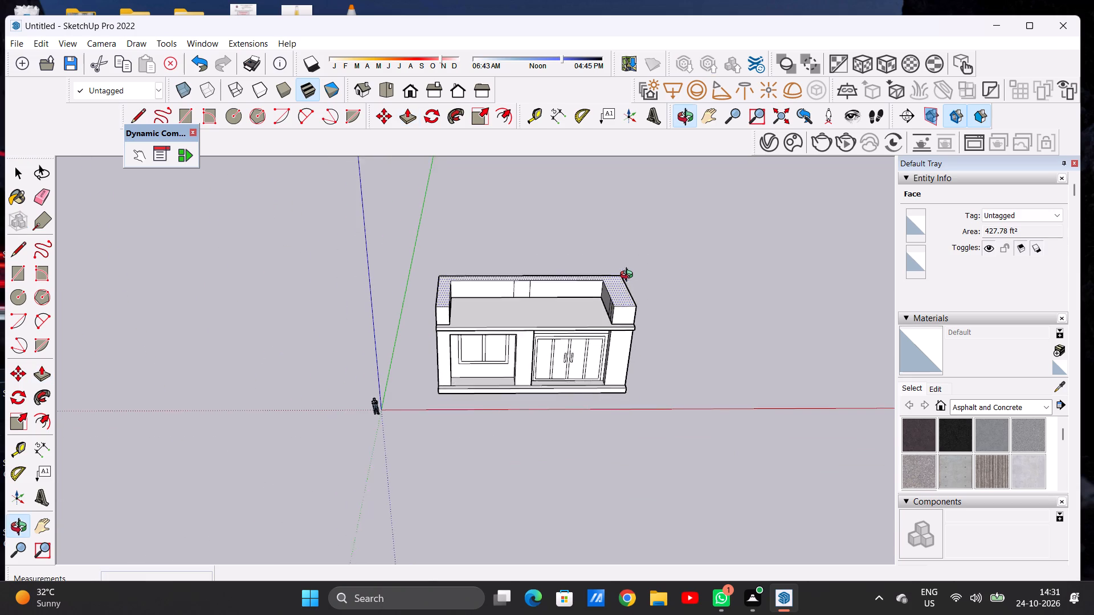
middle_click_drag(629, 276, 627, 249)
scroll(632, 243, "up", 5)
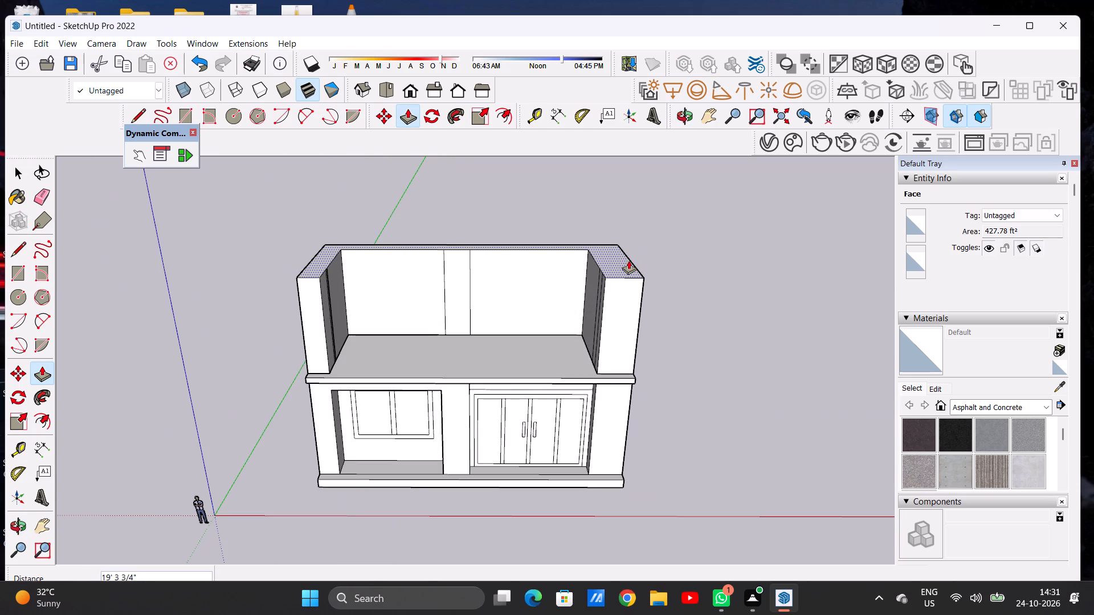
left_click(628, 260)
key("space")
Move the horizontal line above the entrance door frame down about 8", closer to the top of the frame.
scroll(541, 318, "down", 6)
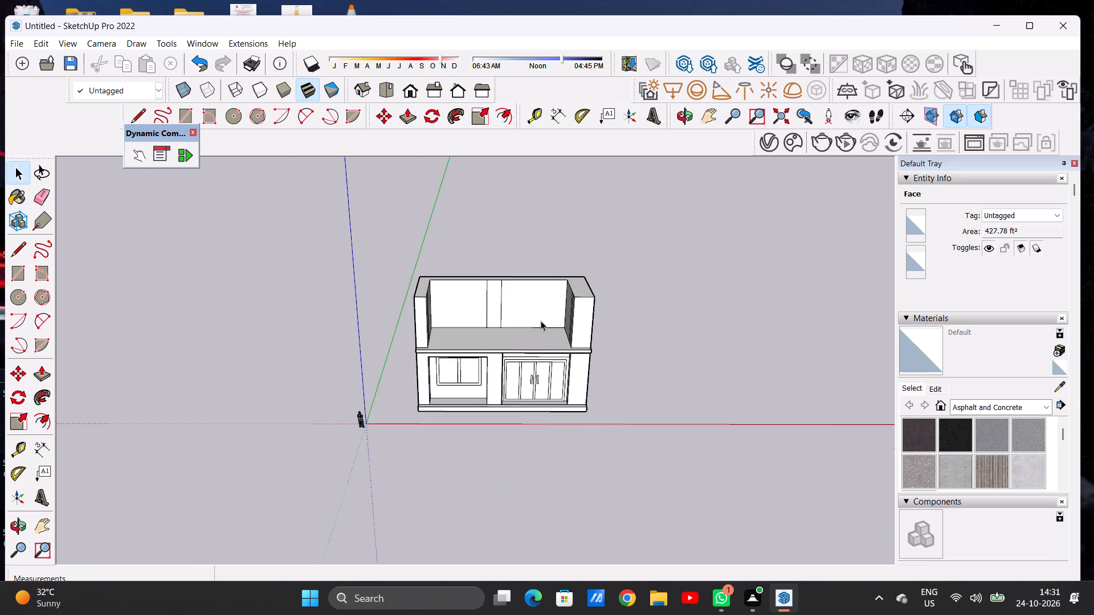
middle_click_drag(536, 420, 527, 311)
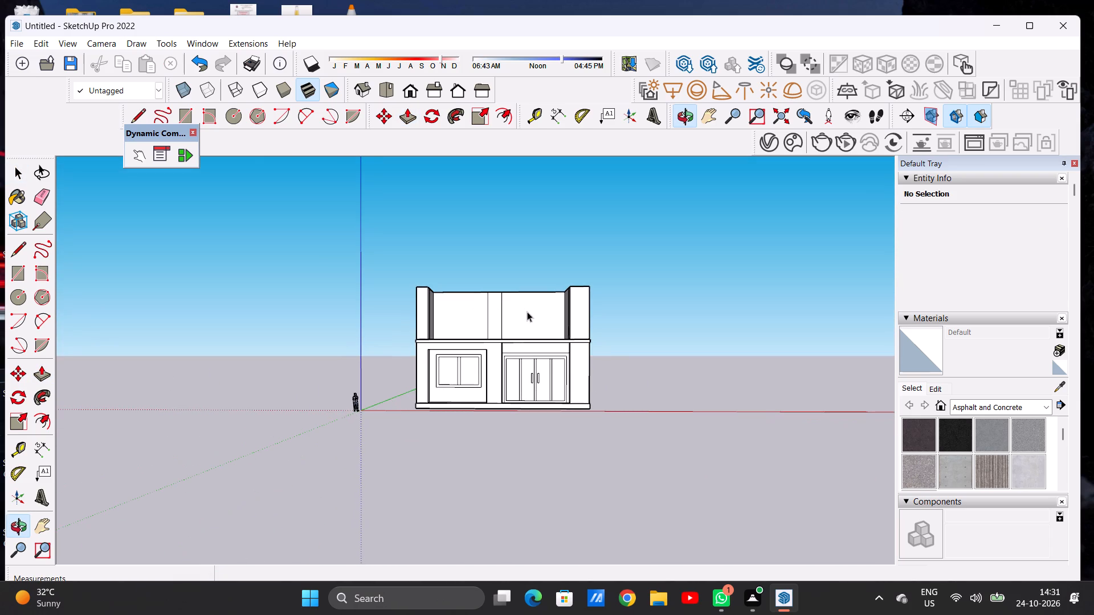
scroll(563, 362, "up", 15)
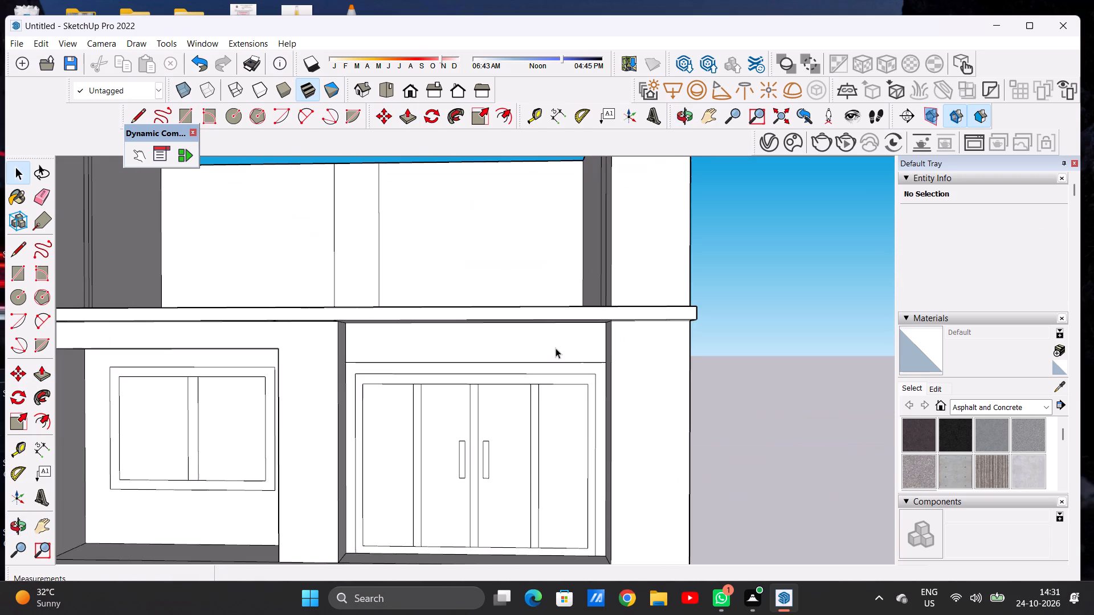
scroll(556, 348, "up", 1)
scroll(453, 365, "down", 1)
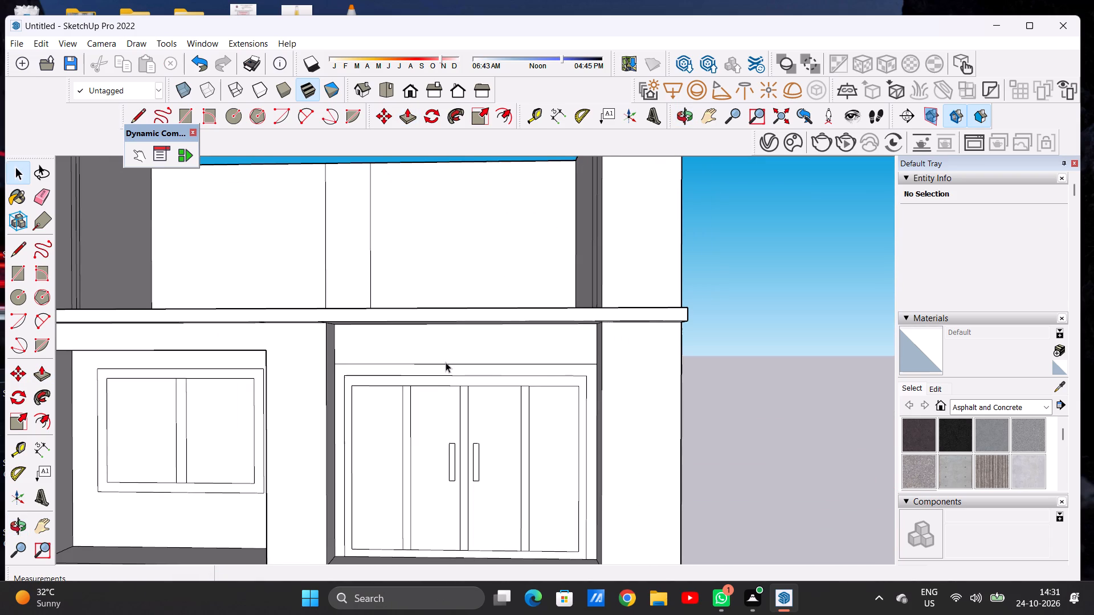
scroll(475, 379, "up", 2)
scroll(475, 379, "down", 1)
scroll(475, 379, "up", 5)
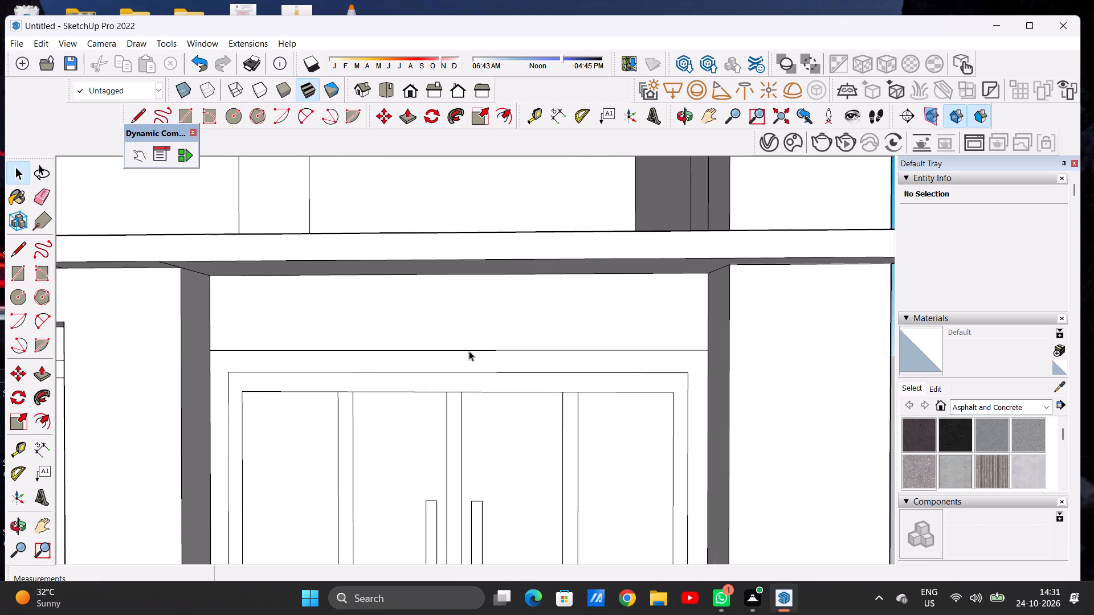
left_click(468, 348)
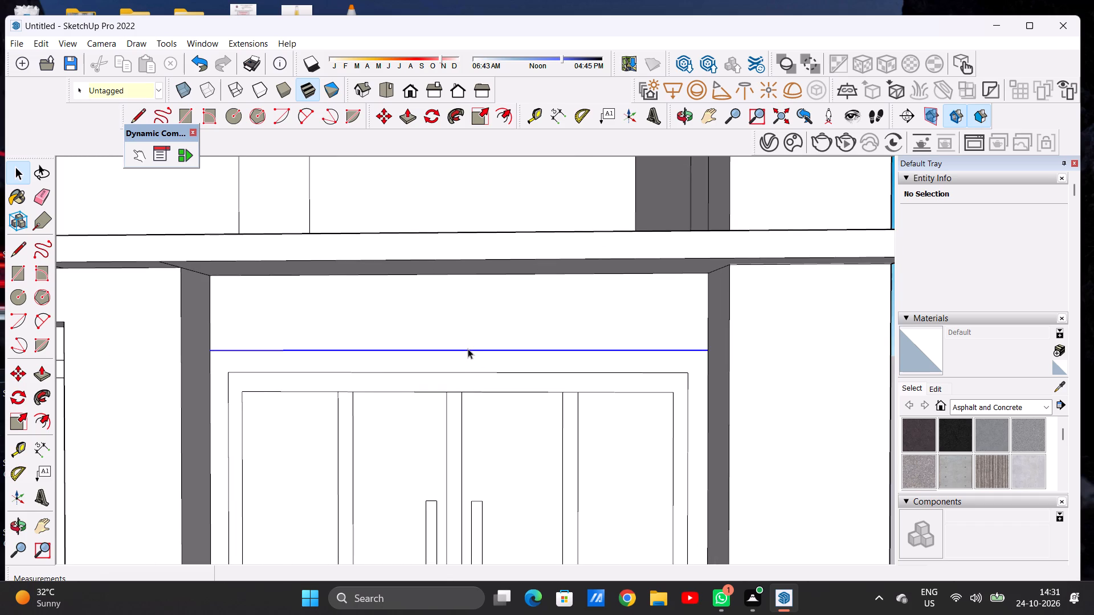
key("m")
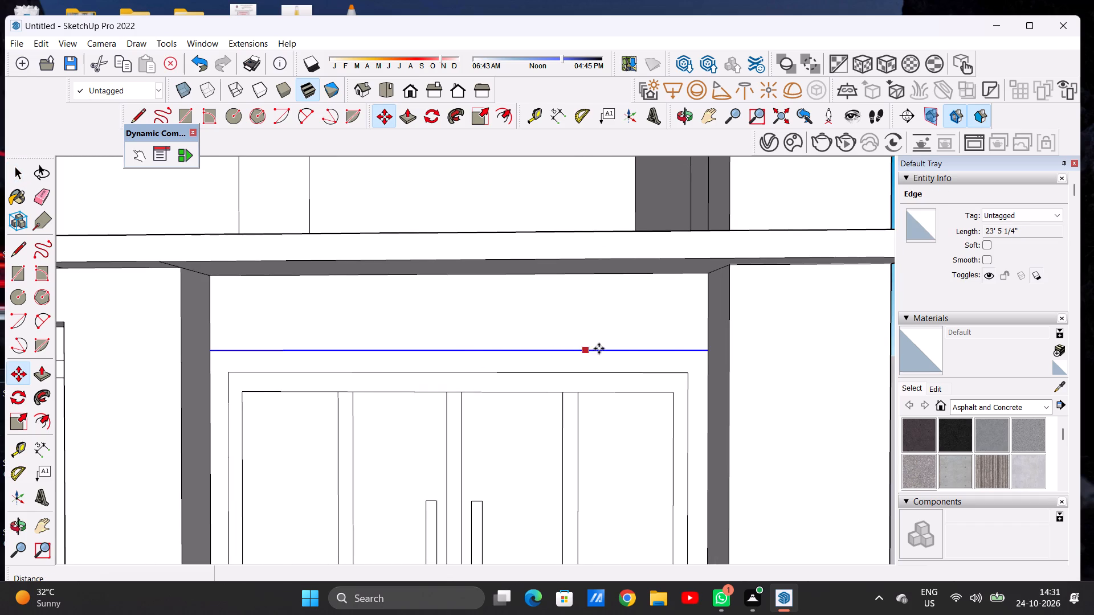
left_click(708, 355)
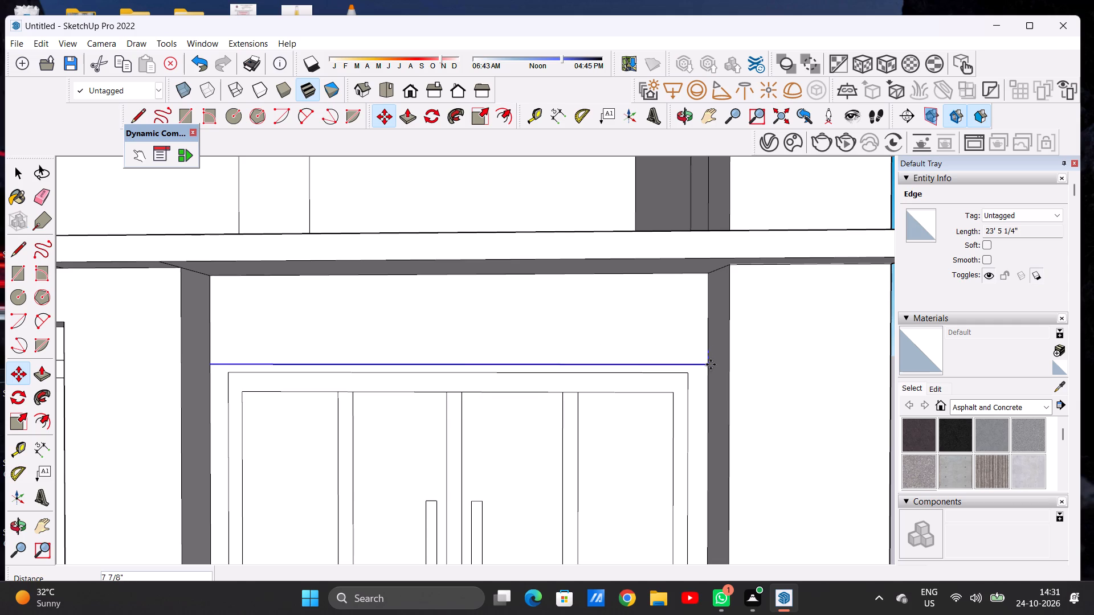
left_click(711, 364)
key("space")
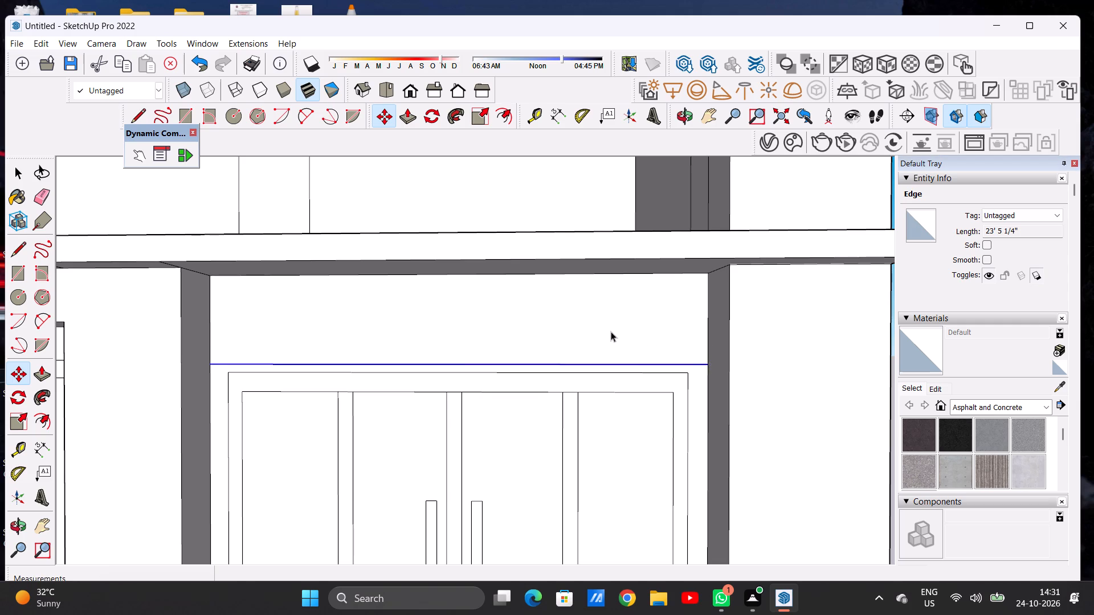
key("space")
scroll(537, 342, "down", 12)
left_click(744, 326)
Push/Pull the narrow central strip of the upper floor's back wall forward about 20' 10" to the roof slab's front edge.
scroll(594, 405, "down", 6)
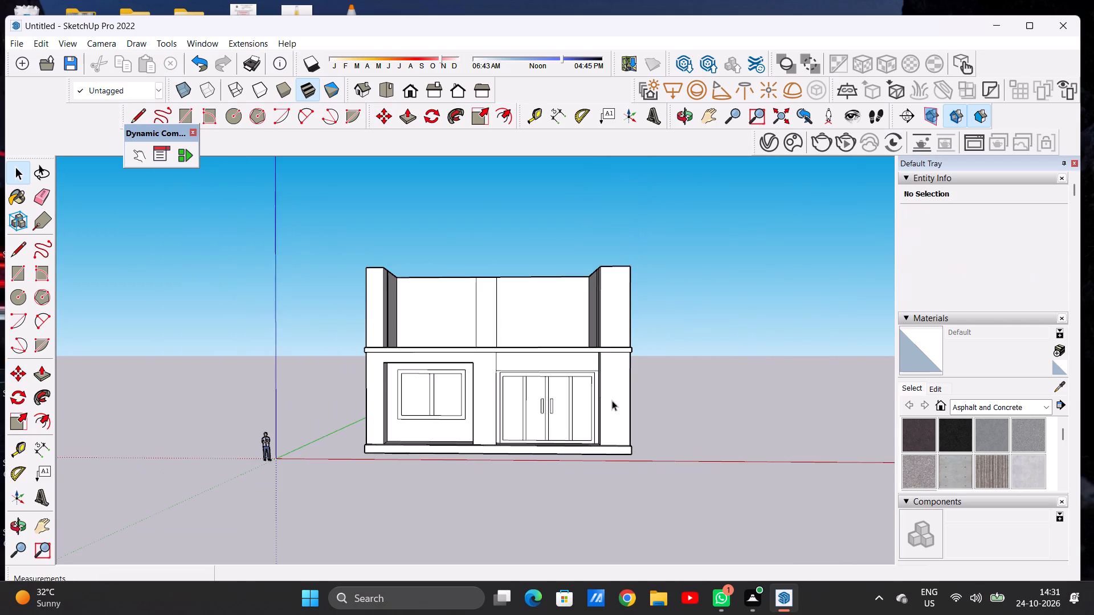
scroll(580, 360, "up", 2)
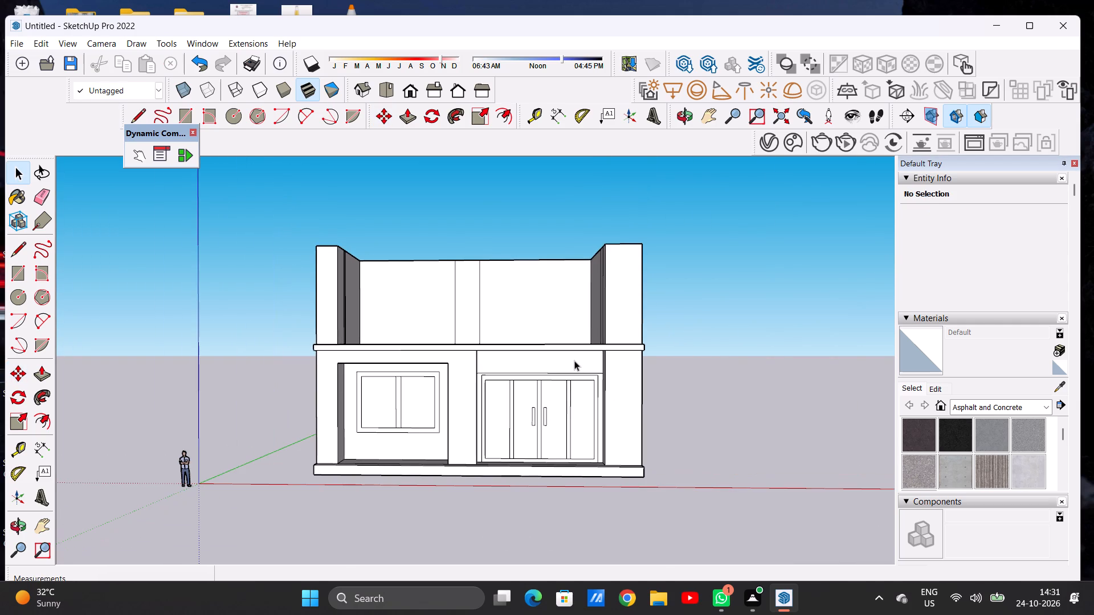
scroll(532, 311, "up", 1)
middle_click_drag(517, 294, 519, 433)
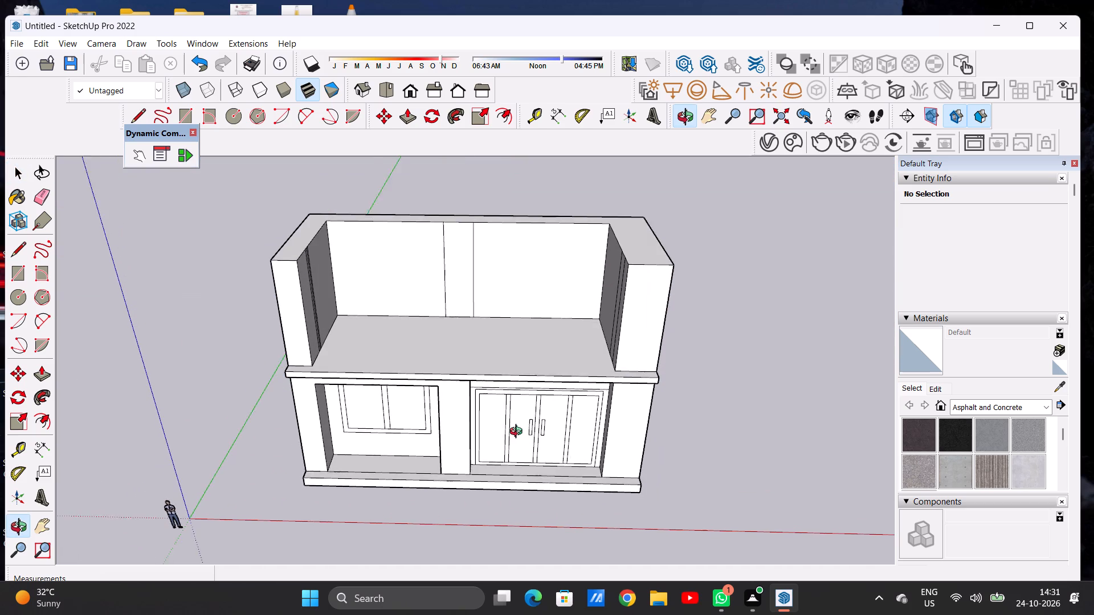
middle_click_drag(519, 433, 519, 443)
scroll(568, 306, "down", 3)
middle_click_drag(545, 309, 532, 366)
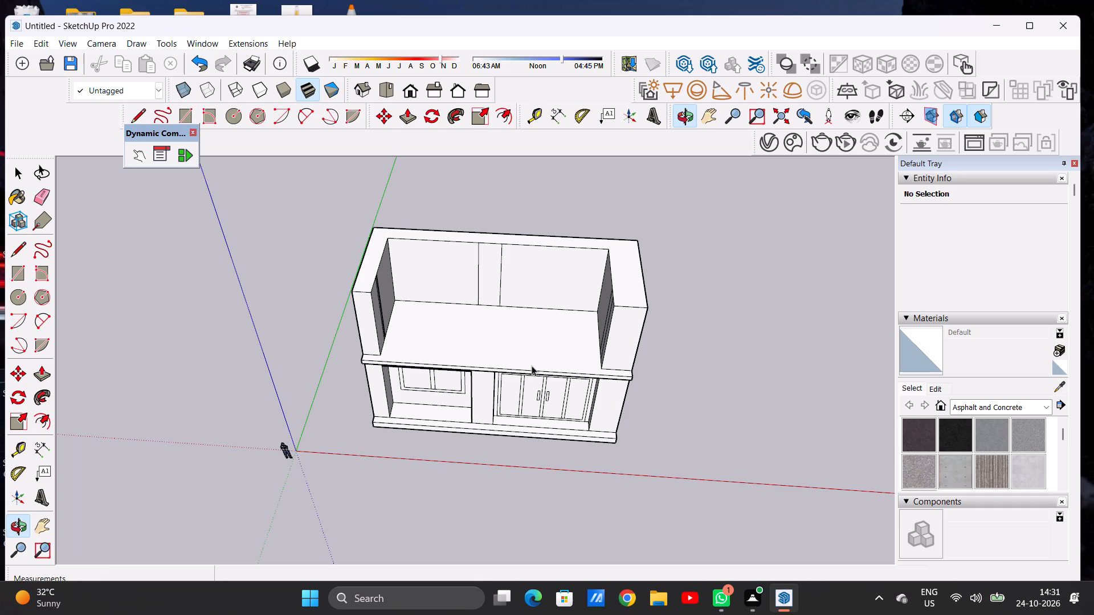
scroll(537, 344, "down", 3)
scroll(521, 335, "up", 2)
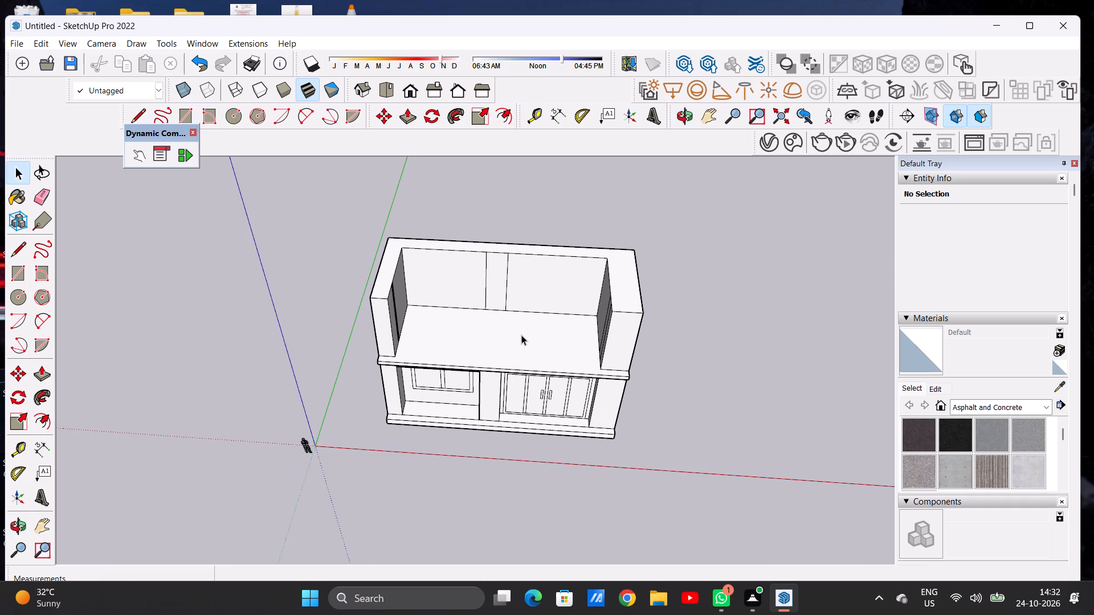
key("p")
scroll(499, 261, "up", 4)
left_click(499, 261)
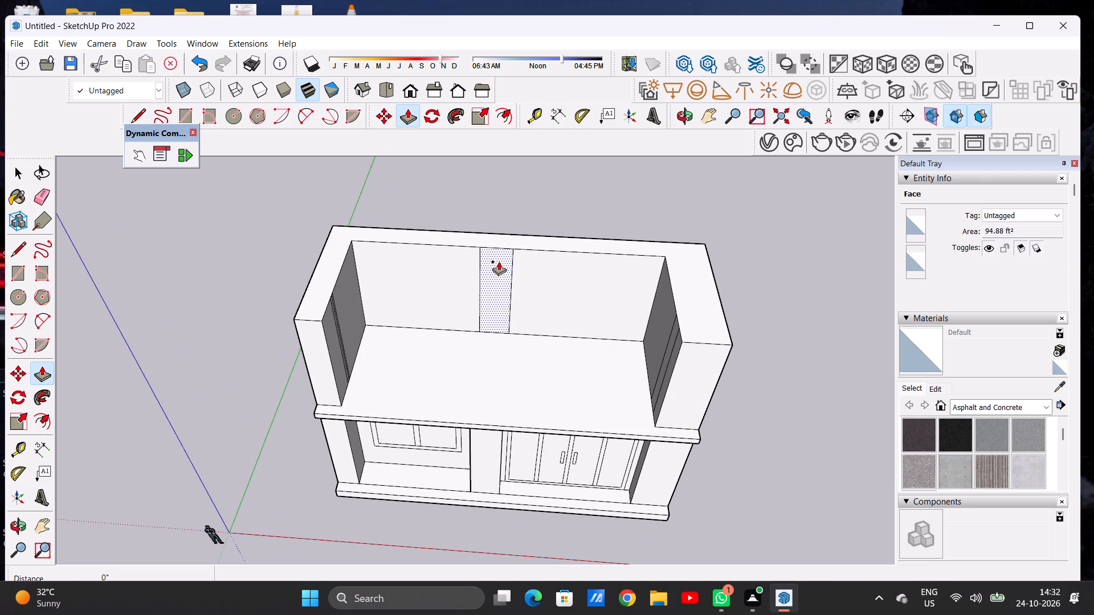
left_click(532, 432)
key("space")
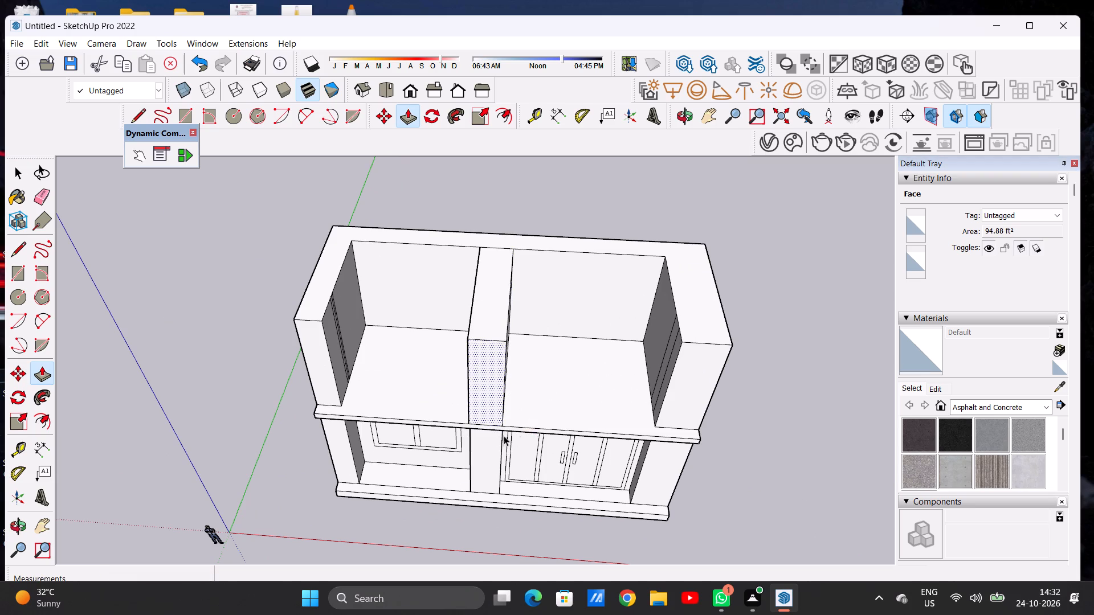
Push/Pull the door-side face of the upper floor's central column outward about 1' 9" to widen it.
scroll(499, 437, "down", 6)
middle_click_drag(500, 423, 514, 281)
scroll(511, 329, "up", 3)
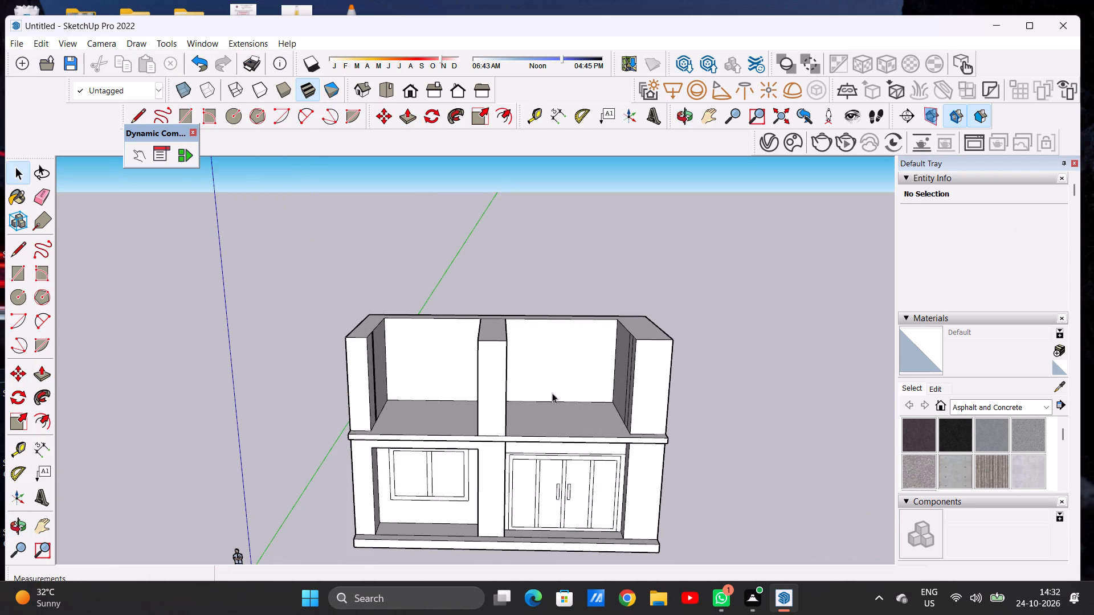
middle_click_drag(549, 393, 485, 376)
scroll(499, 386, "up", 4)
key("p")
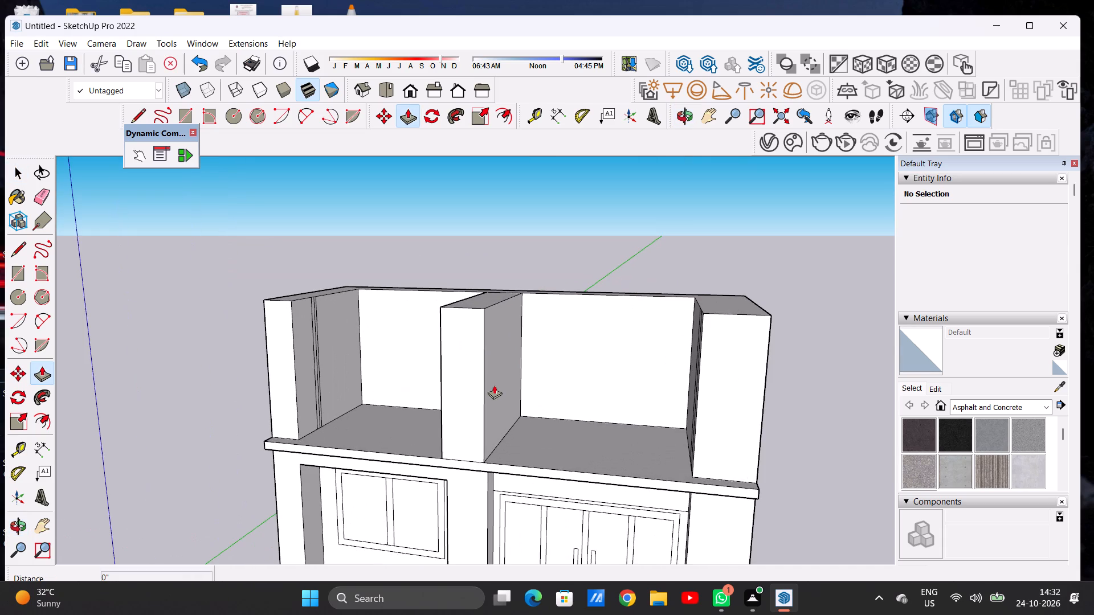
scroll(494, 385, "up", 5)
left_click(494, 385)
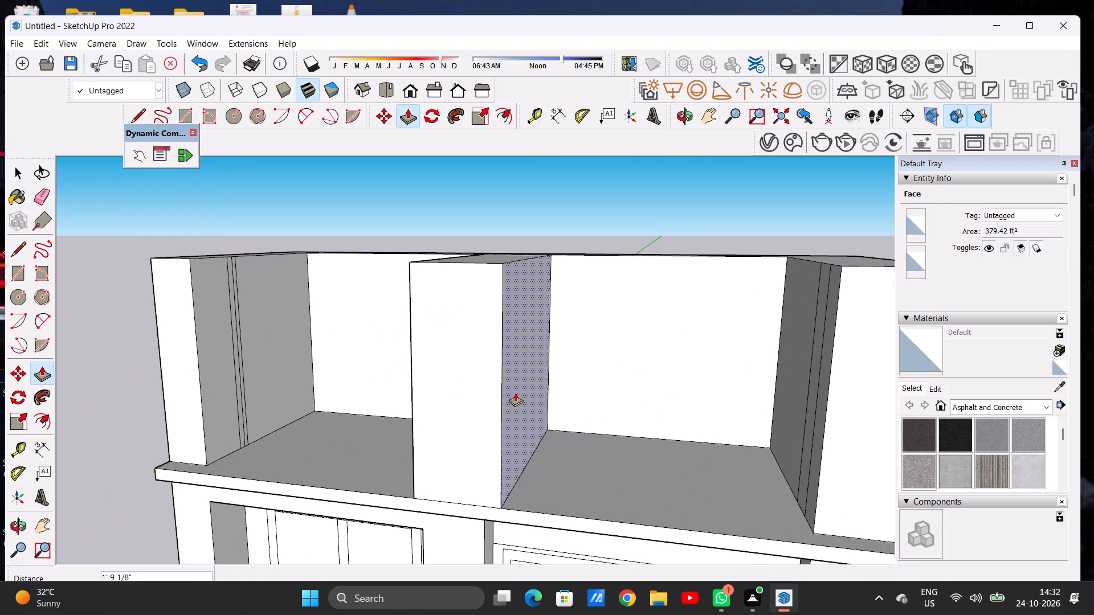
left_click(515, 392)
key("space")
Push/Pull the window-side face of the upper floor's central column outward about 9 1/2".
scroll(504, 376, "down", 2)
scroll(504, 376, "up", 1)
scroll(504, 376, "down", 12)
middle_click_drag(465, 414, 516, 404)
scroll(522, 411, "down", 2)
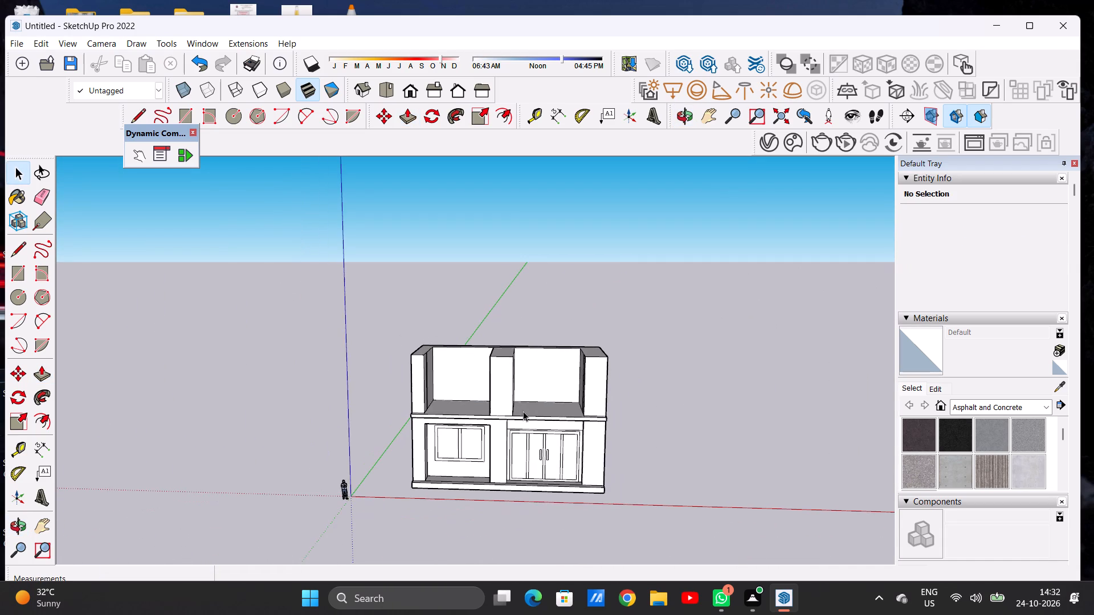
middle_click_drag(520, 363, 528, 314)
scroll(530, 376, "up", 3)
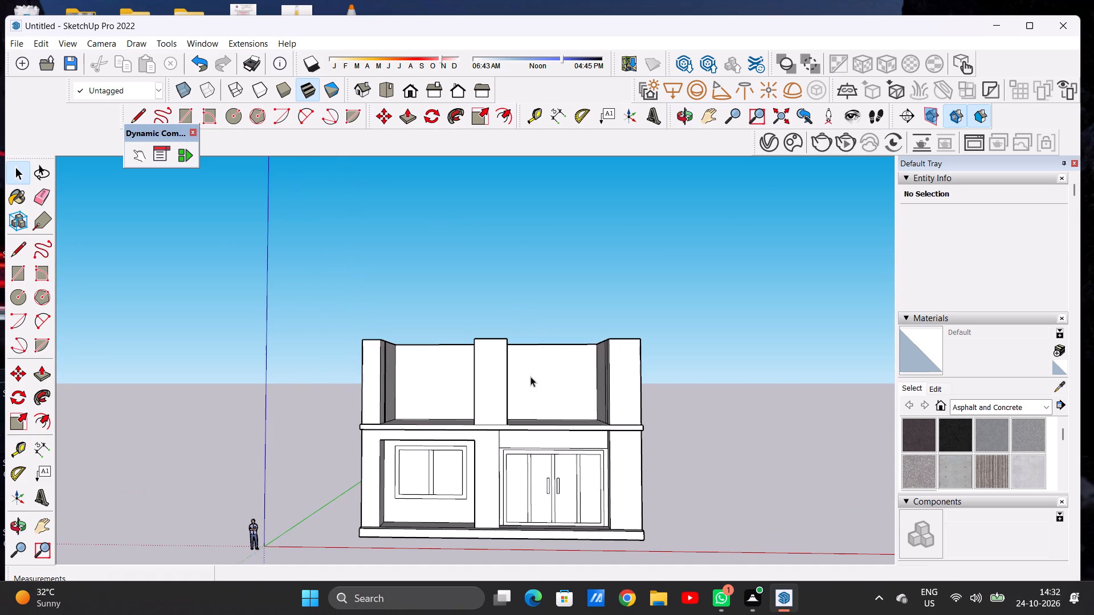
scroll(525, 383, "down", 2)
middle_click_drag(486, 388, 579, 455)
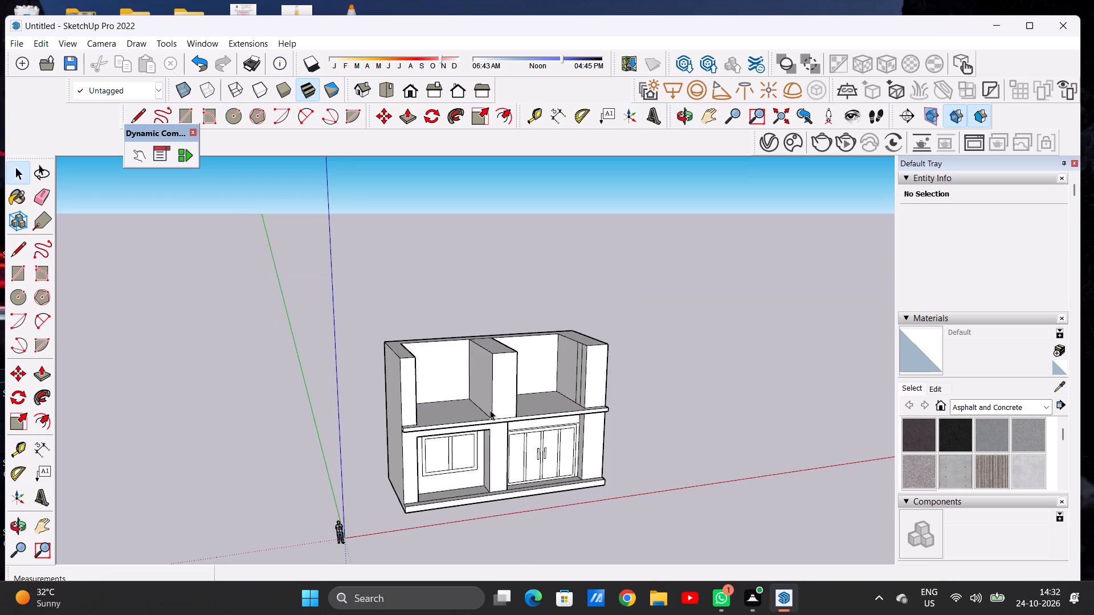
scroll(489, 407, "up", 5)
key("p")
scroll(485, 378, "up", 4)
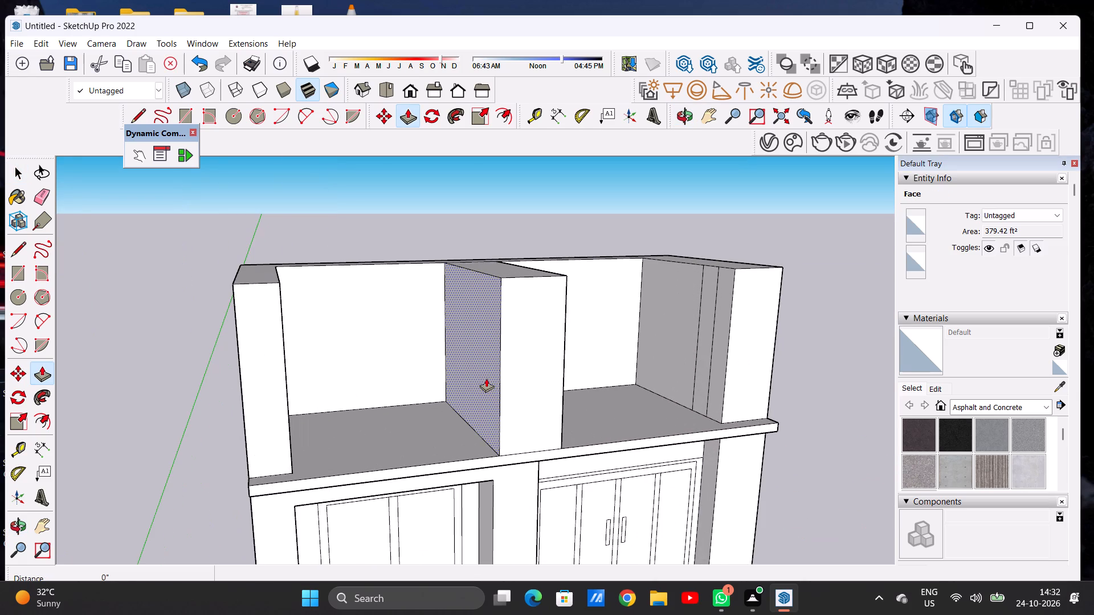
left_click(486, 378)
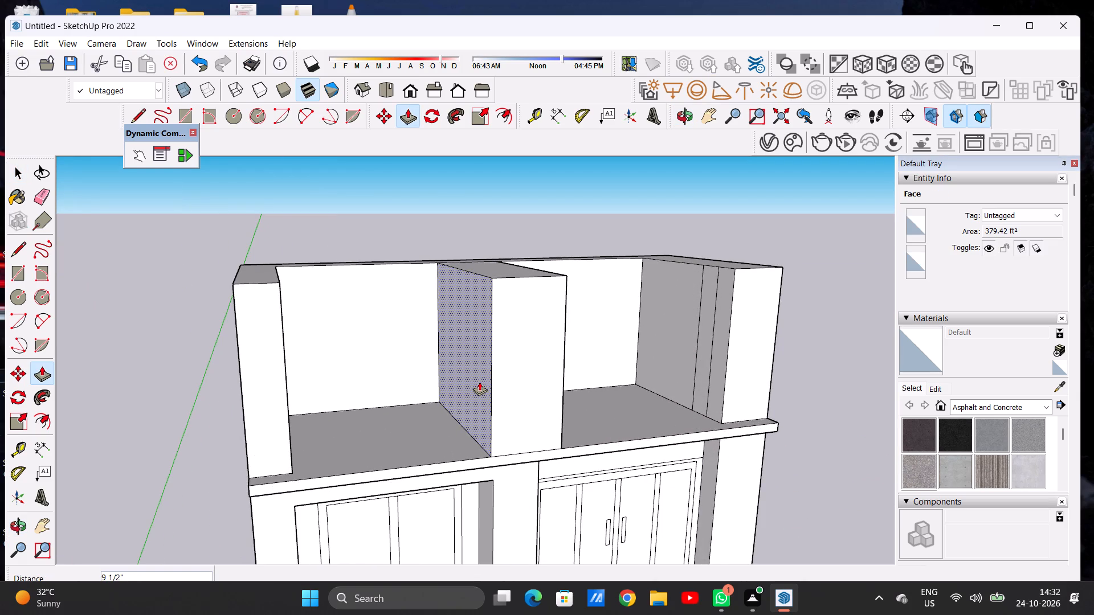
left_click(479, 382)
key("space")
Erase the stray vertical lines on the inner face of the upper floor's window-side outer wall.
scroll(459, 389, "down", 4)
scroll(459, 390, "up", 1)
scroll(459, 390, "down", 2)
middle_click_drag(526, 401, 526, 401)
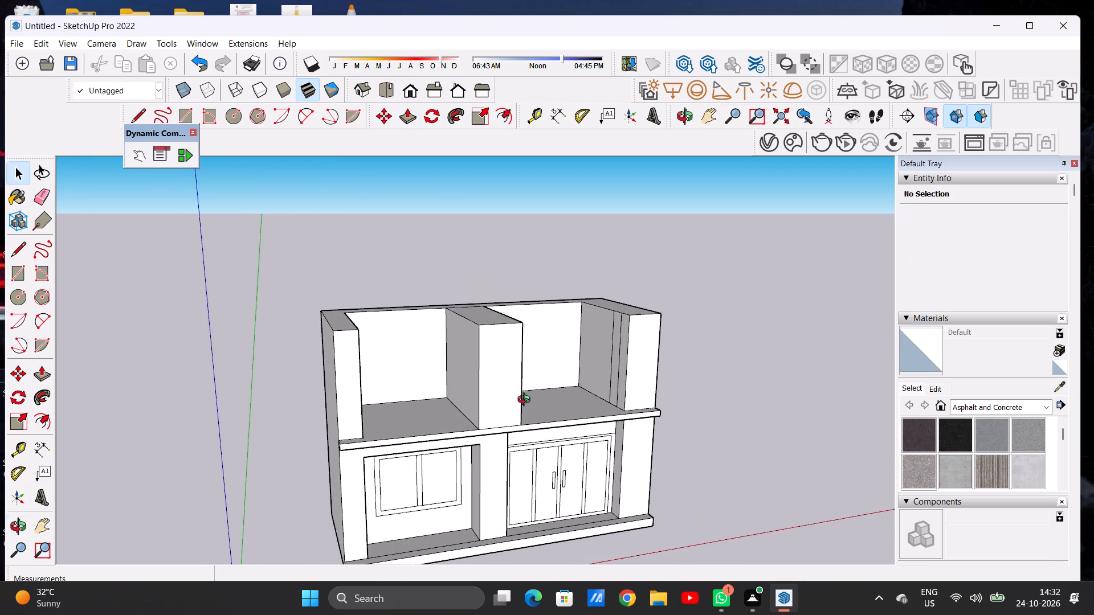
middle_click_drag(526, 401, 423, 371)
scroll(462, 366, "down", 2)
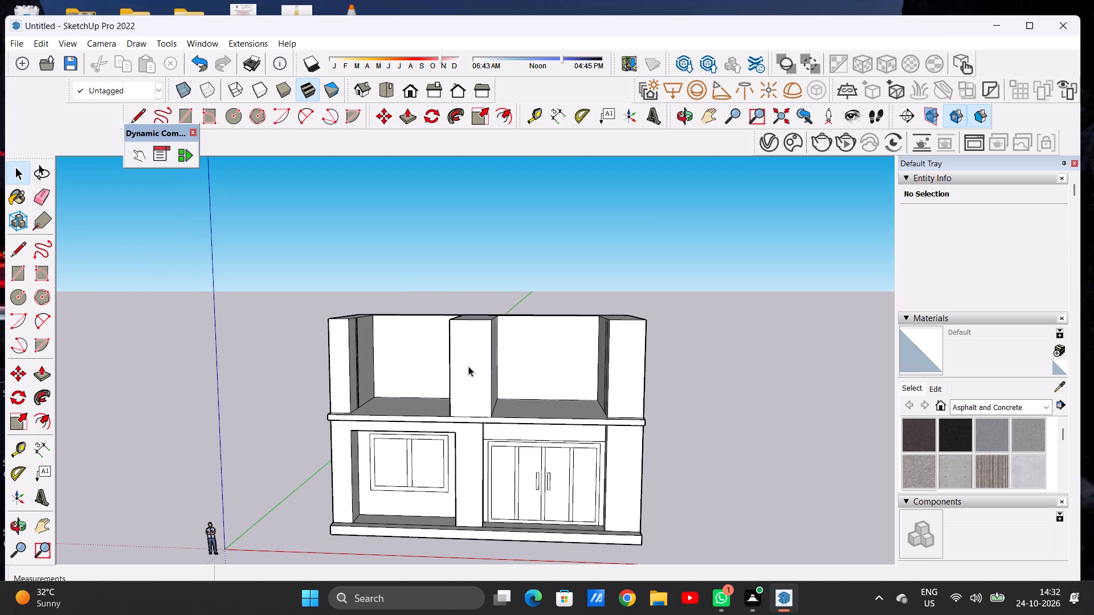
scroll(463, 366, "down", 6)
middle_click_drag(455, 372, 480, 371)
scroll(464, 372, "up", 3)
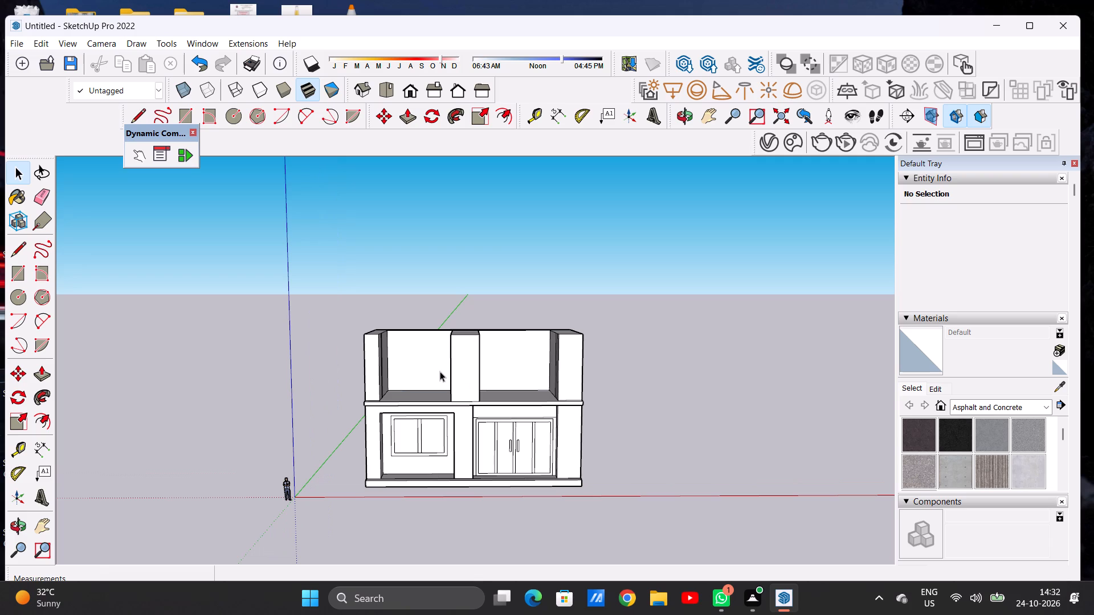
middle_click_drag(422, 325, 421, 472)
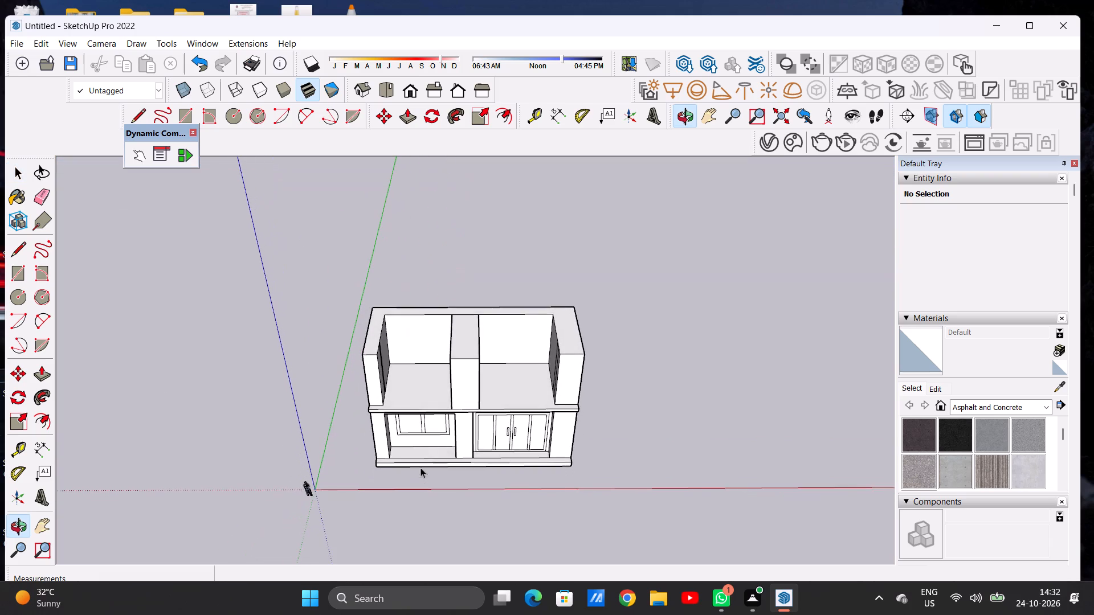
scroll(420, 389, "up", 4)
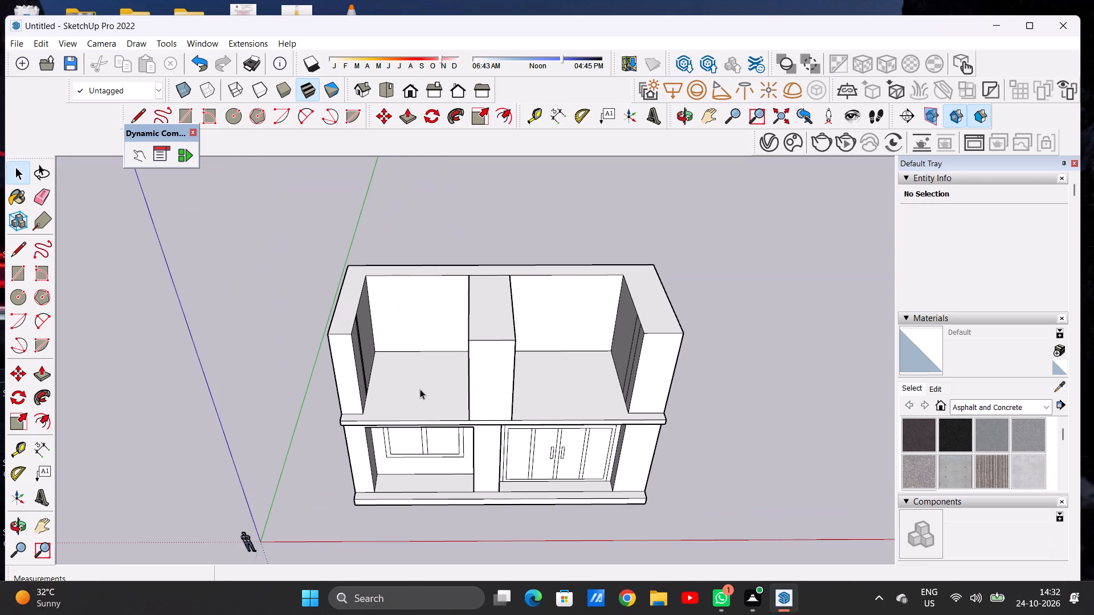
middle_click_drag(414, 367, 402, 437)
scroll(400, 382, "up", 2)
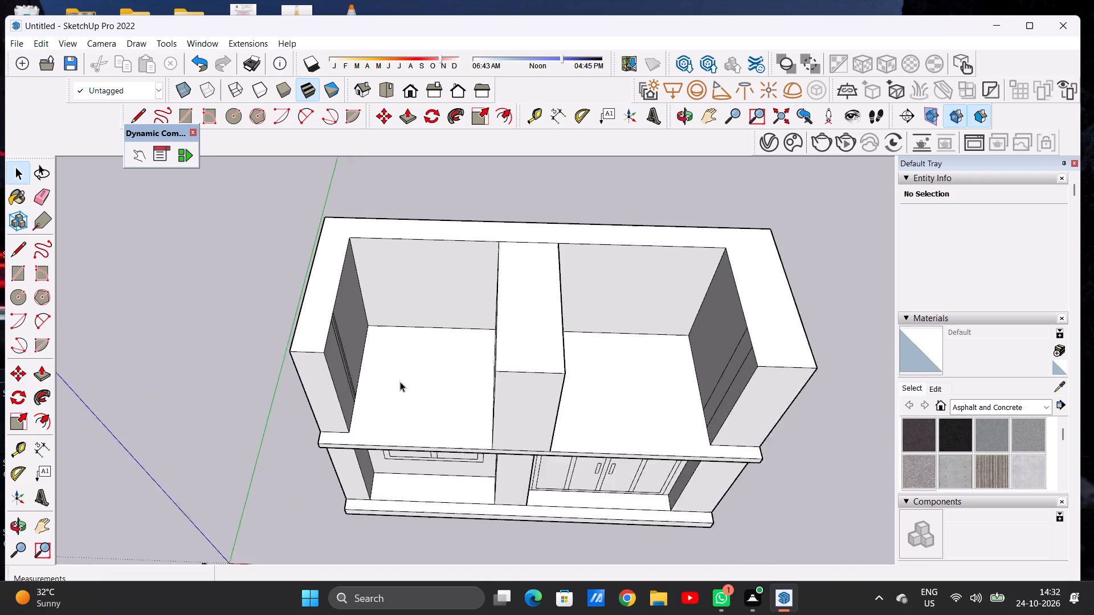
scroll(400, 382, "up", 4)
middle_click_drag(395, 388, 312, 351)
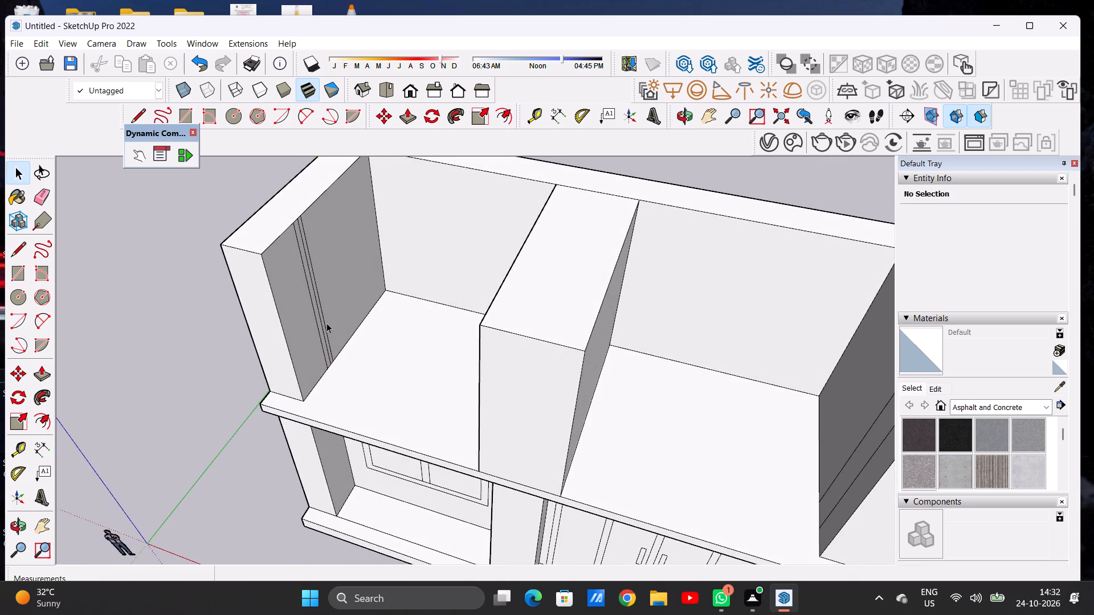
scroll(326, 323, "up", 2)
key("e")
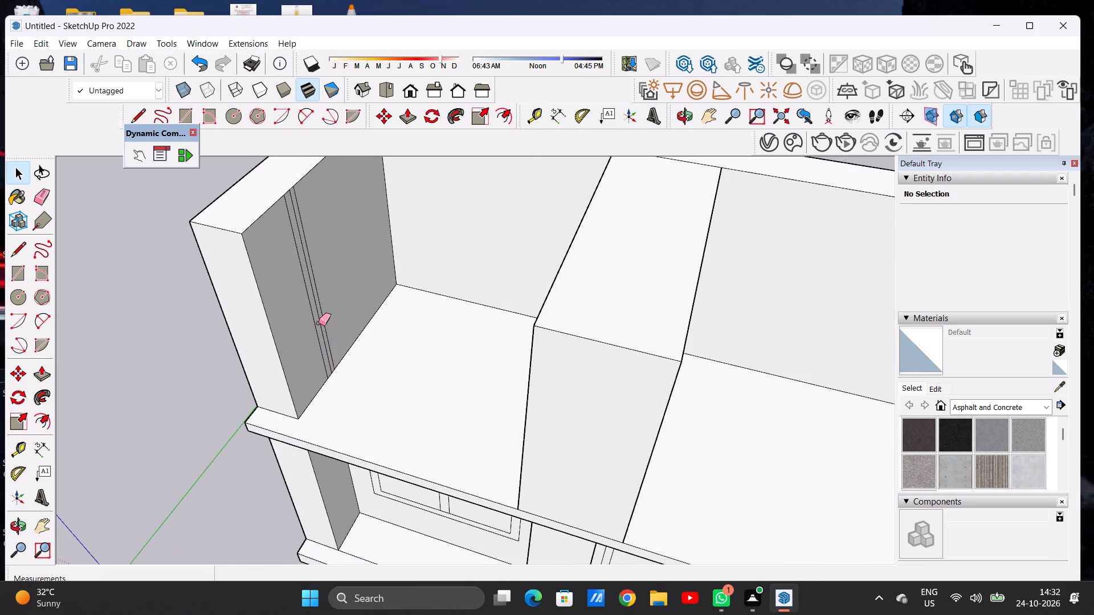
left_click_drag(312, 257, 300, 271)
Erase the two stray vertical lines on the inner face of the upper floor's door-side outer wall.
scroll(364, 273, "down", 2)
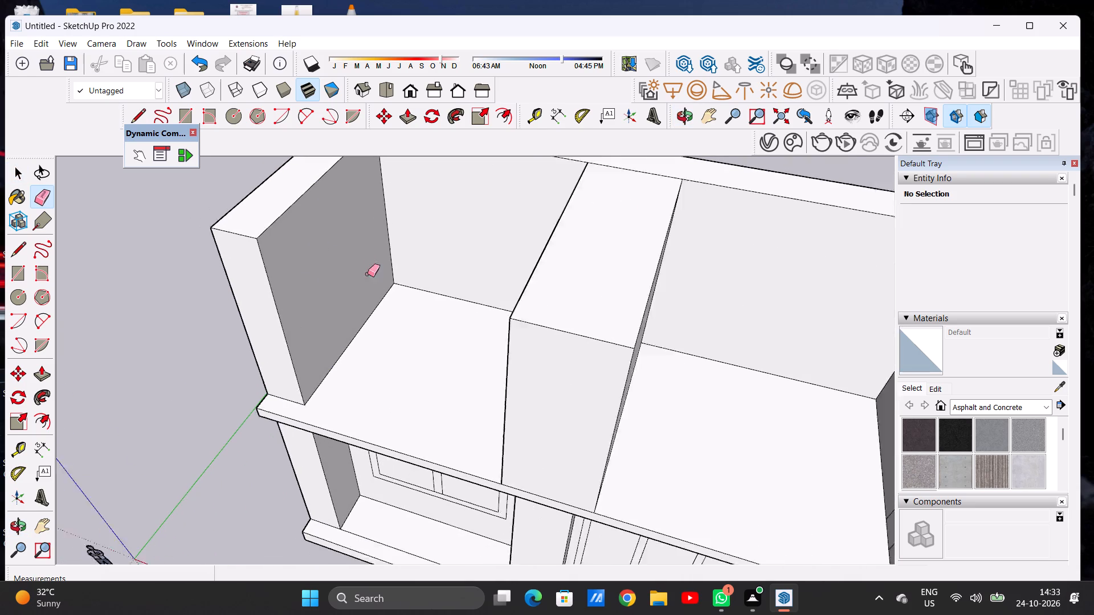
scroll(368, 274, "down", 3)
middle_click_drag(557, 309, 749, 285)
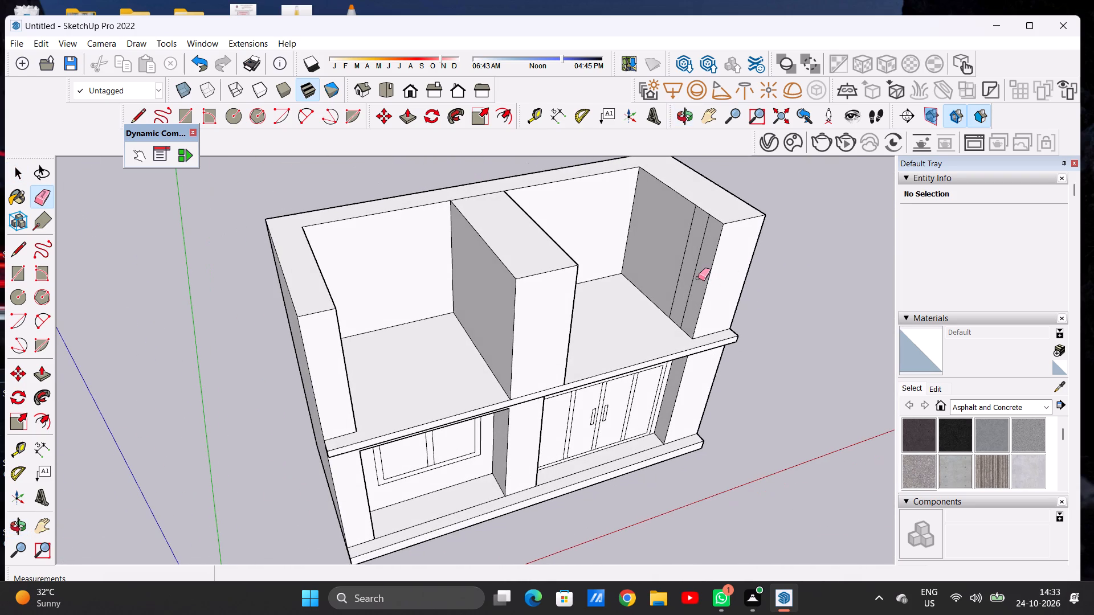
scroll(689, 270, "up", 5)
left_click_drag(676, 247, 705, 271)
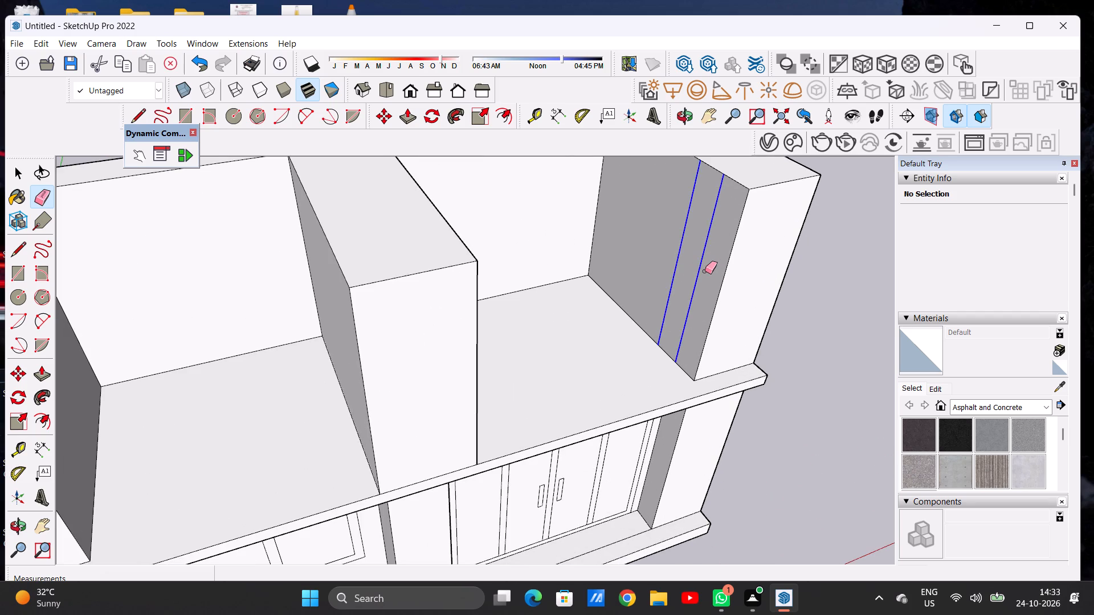
key("space")
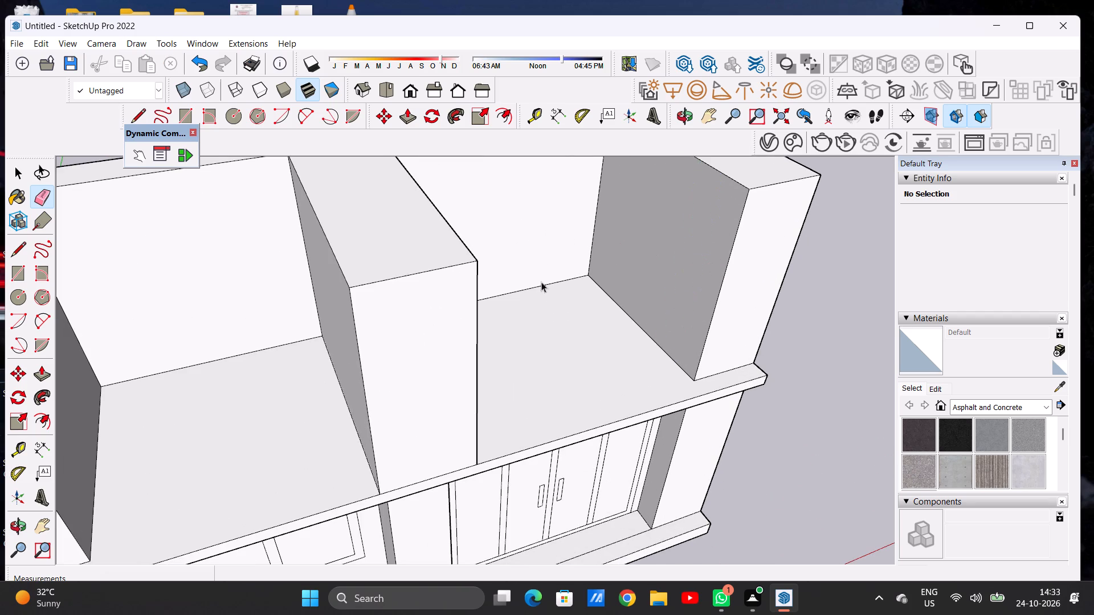
Draw two closely spaced parallel lines about 19' 8" long across the upper floor's window-side bay, from outer wall to central column.
scroll(546, 293, "down", 4)
scroll(550, 293, "up", 1)
scroll(551, 292, "down", 7)
middle_click_drag(578, 315, 481, 252)
scroll(512, 293, "up", 4)
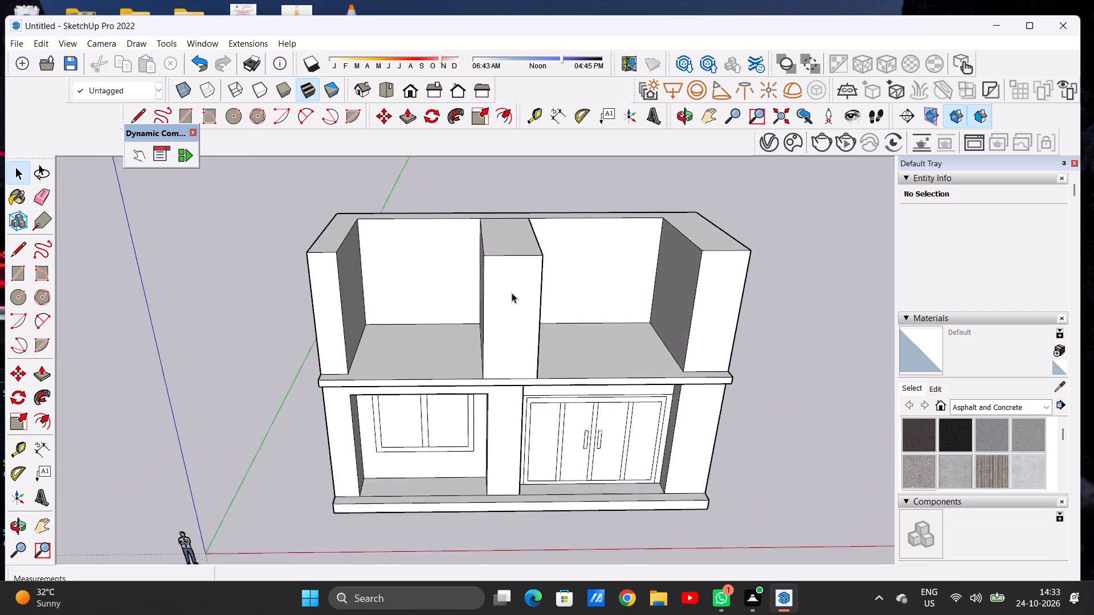
scroll(512, 293, "up", 3)
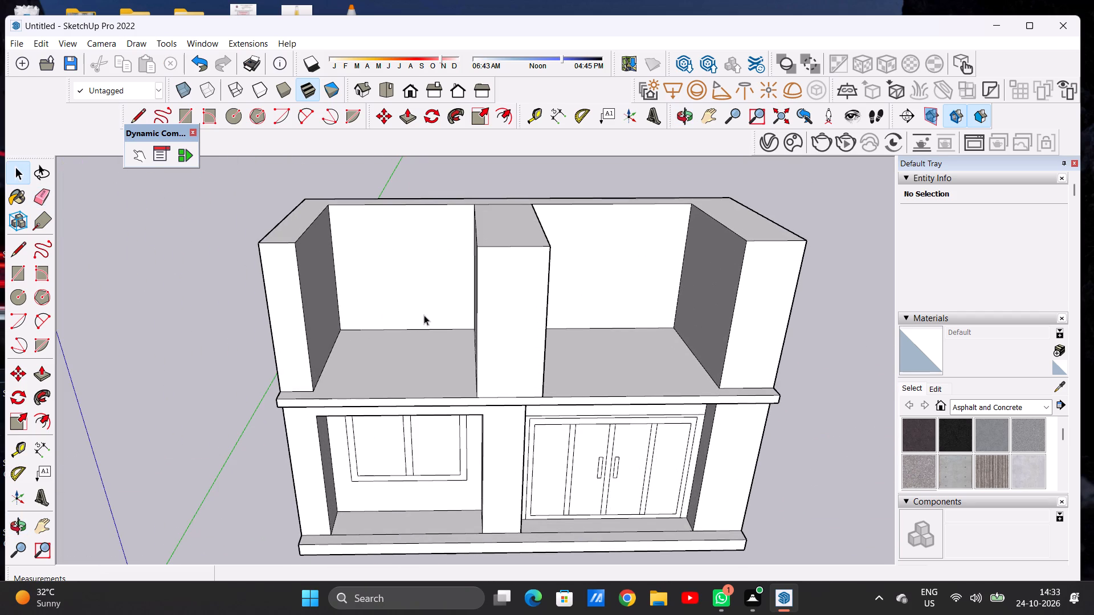
scroll(385, 345, "down", 10)
scroll(383, 321, "up", 6)
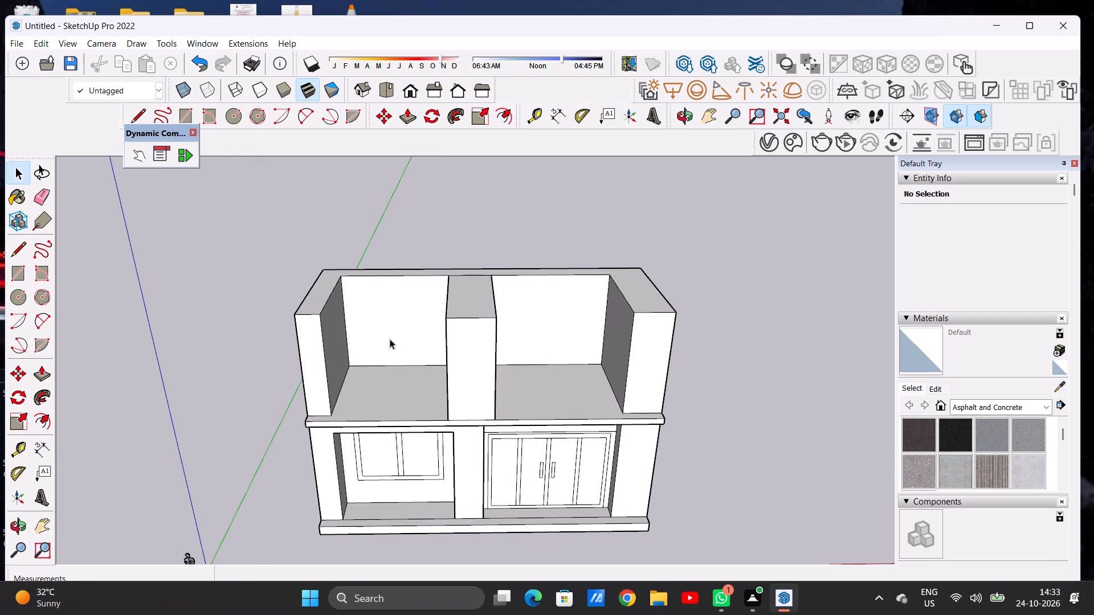
middle_click_drag(392, 344, 407, 446)
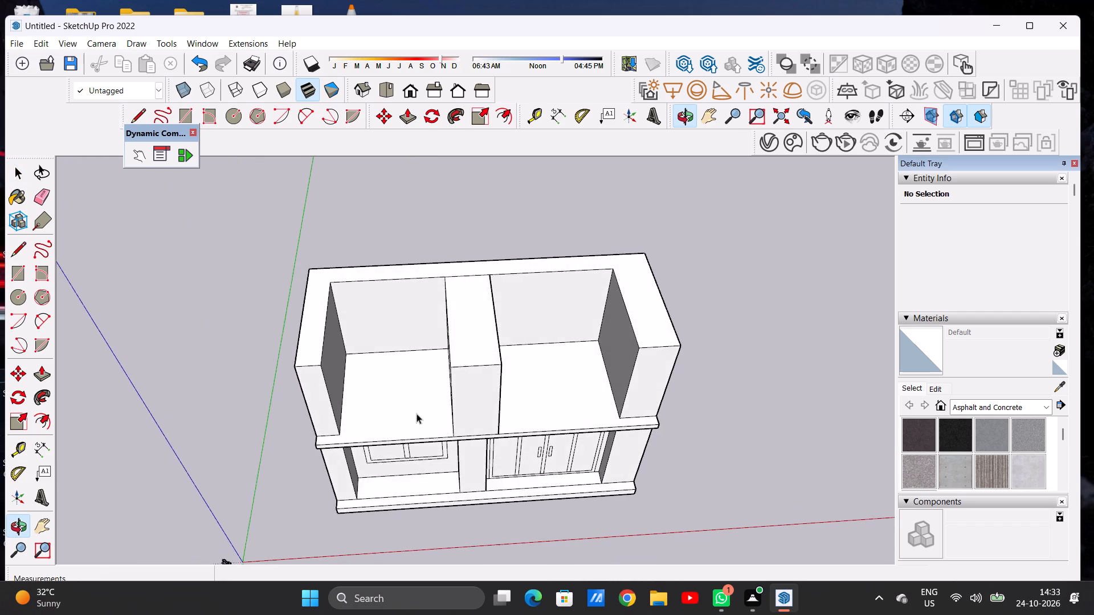
scroll(419, 408, "up", 4)
scroll(443, 386, "down", 5)
middle_click_drag(454, 374, 454, 425)
scroll(387, 389, "up", 5)
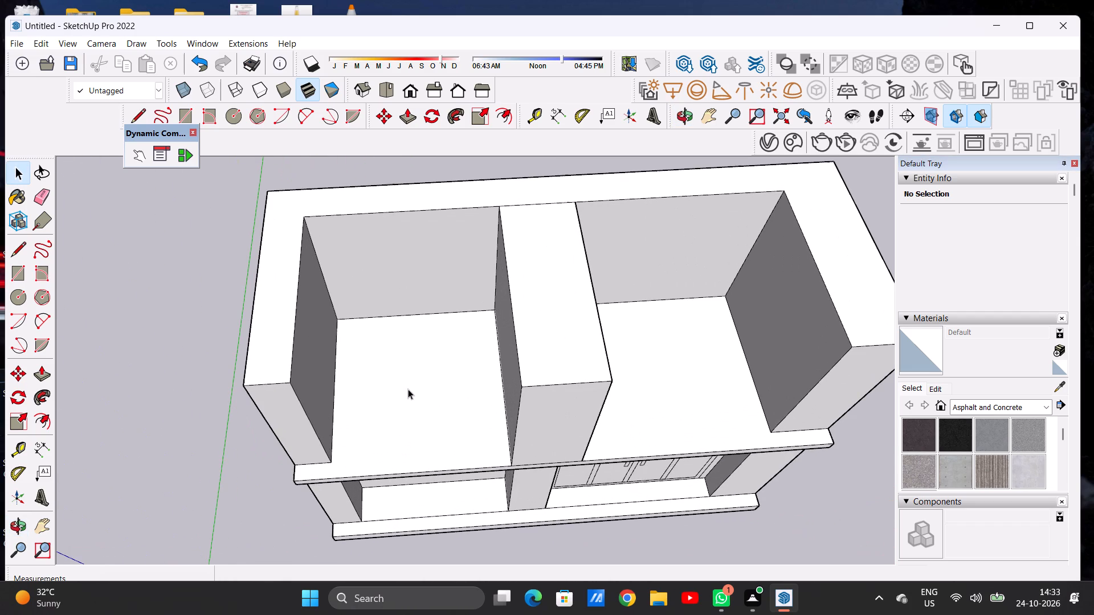
key("l")
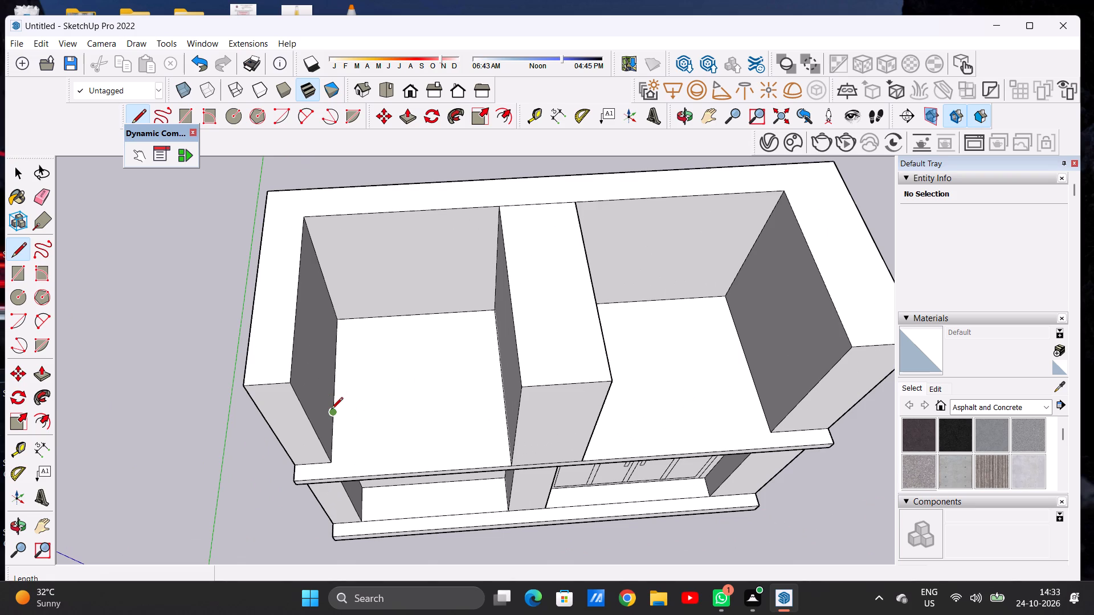
left_click(331, 410)
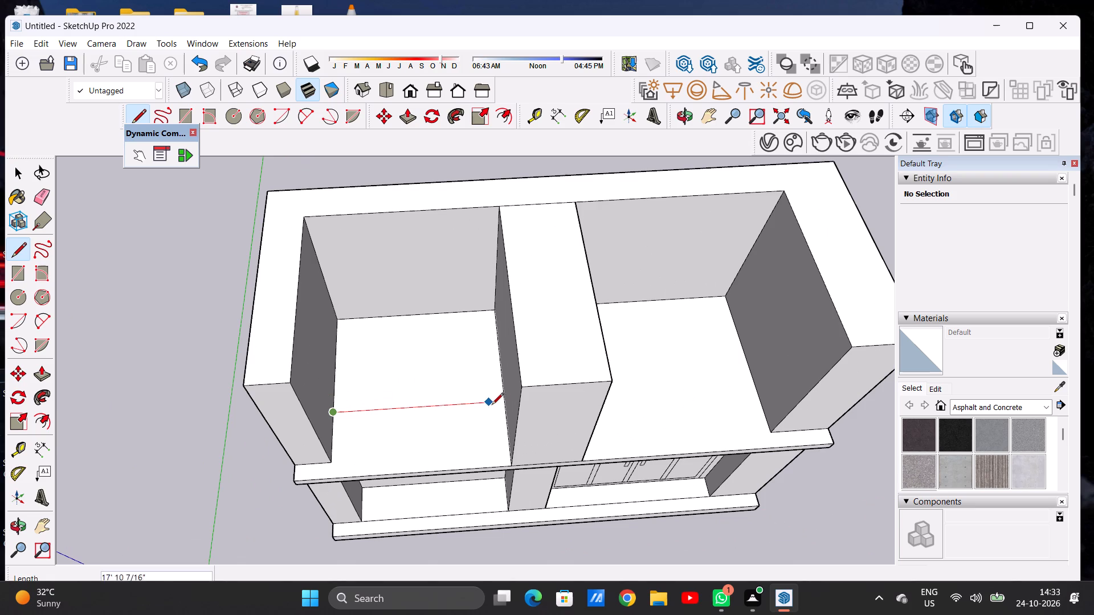
left_click(505, 403)
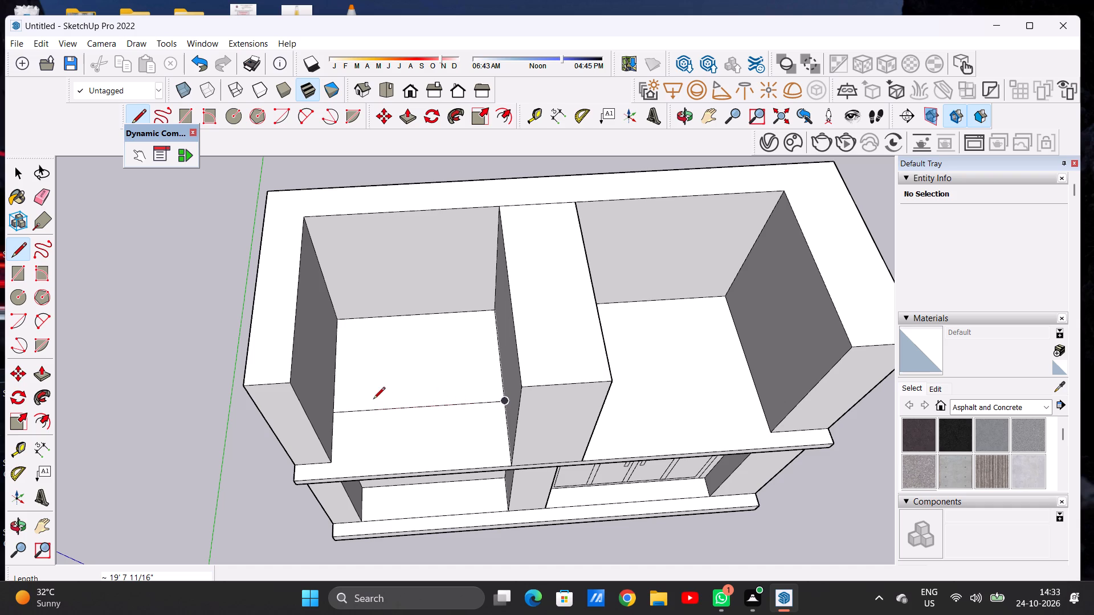
left_click(337, 400)
left_click(501, 389)
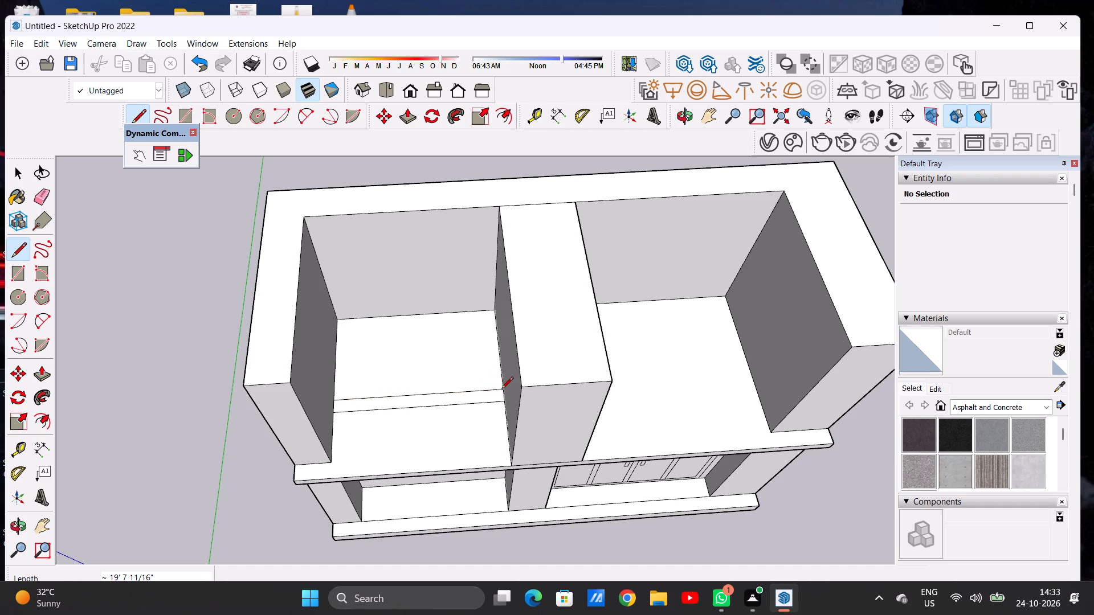
key("space")
Push/Pull the narrow floor strip in the window-side bay up about 18' 3" to form a partition wall level with the column top.
key("p")
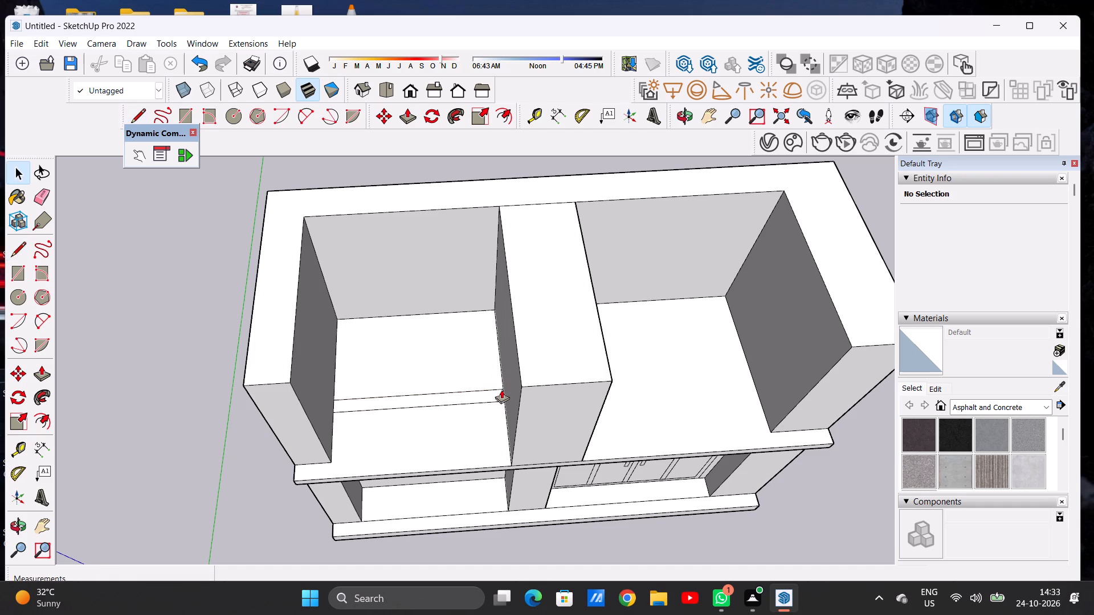
scroll(507, 389, "up", 6)
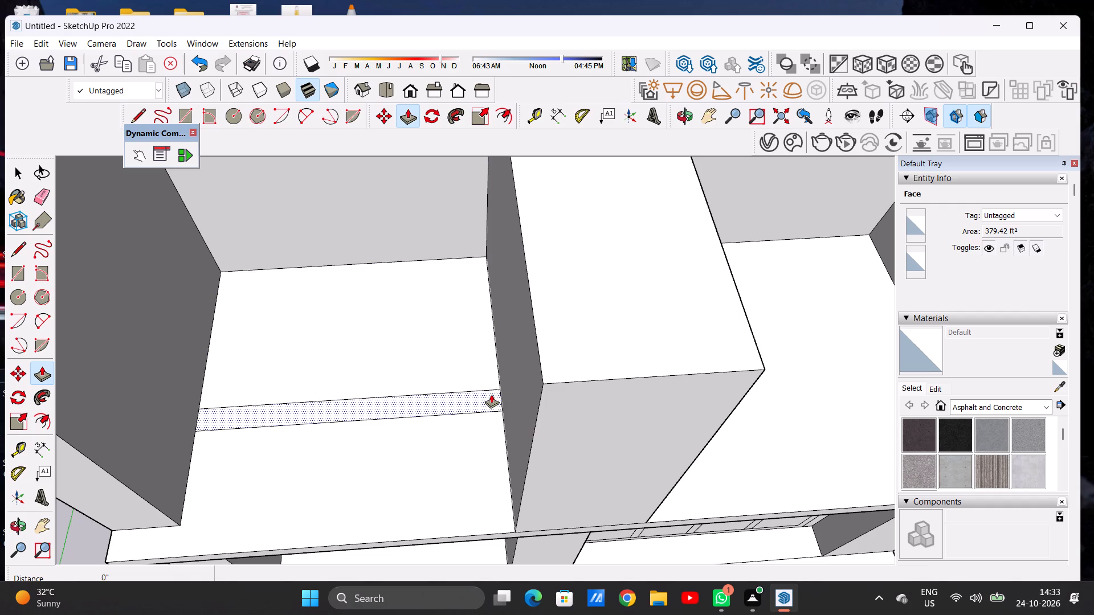
left_click(491, 394)
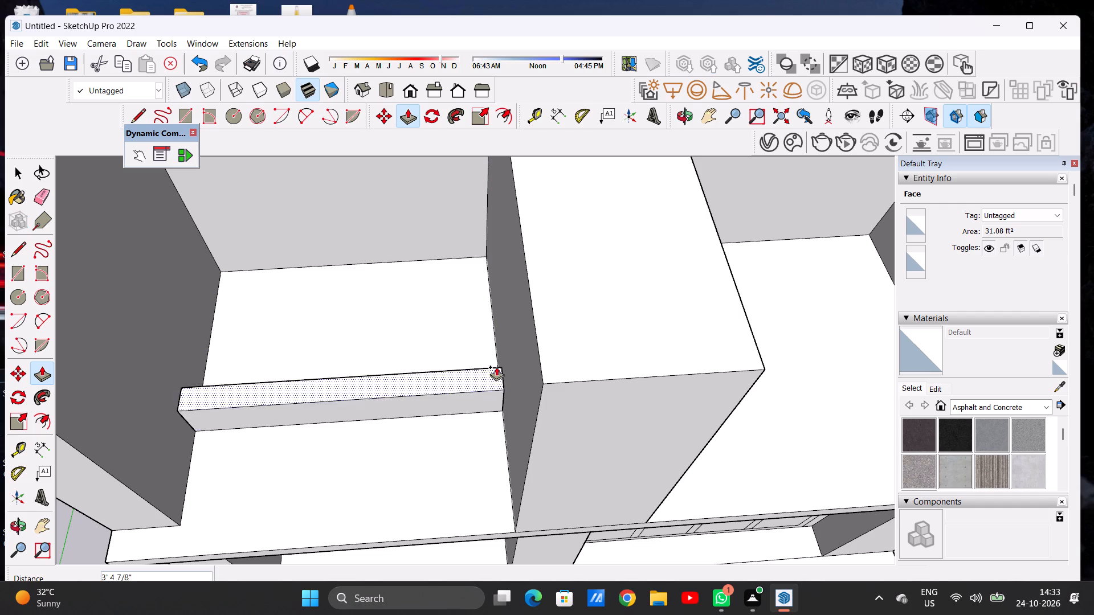
scroll(496, 368, "down", 13)
scroll(515, 327, "up", 8)
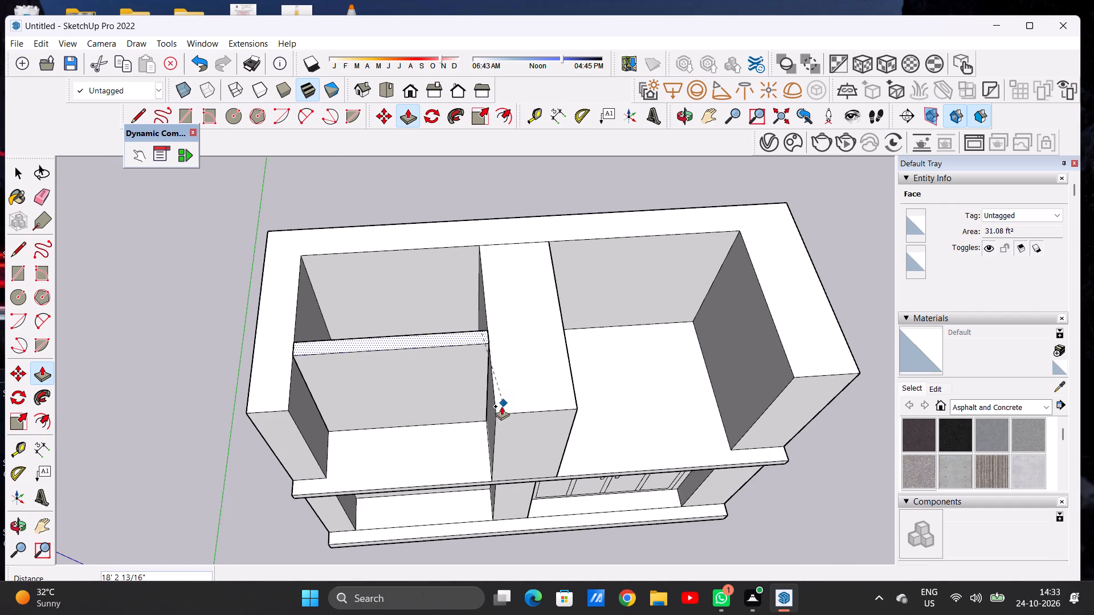
left_click(499, 413)
key("space")
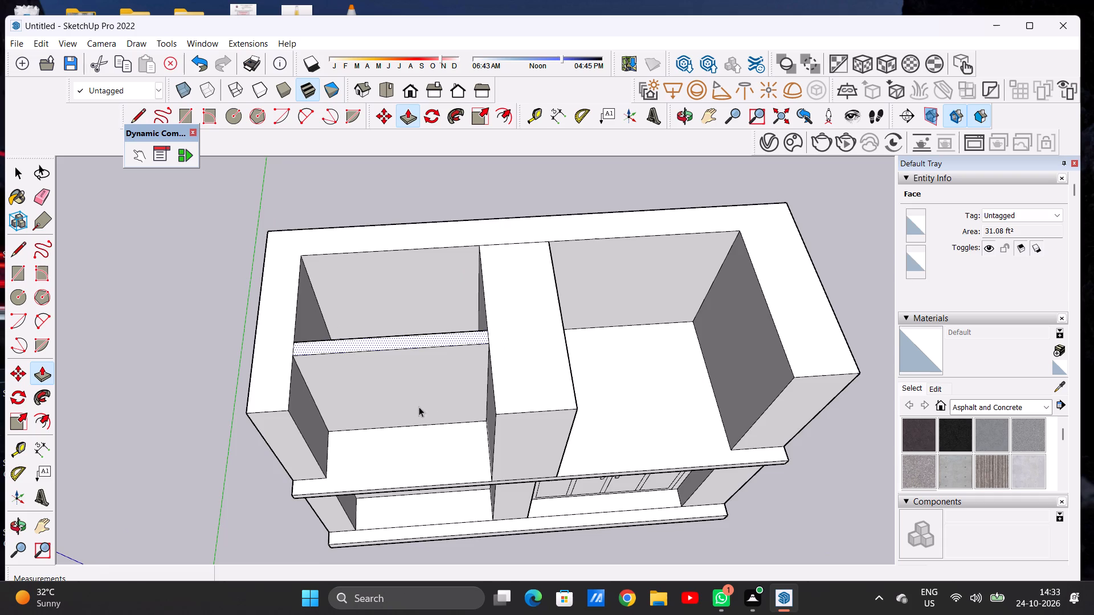
Draw a line across the central column's top, extending the partition wall's rear top edge to the column's door-side edge.
scroll(359, 399, "down", 7)
middle_click_drag(428, 432, 448, 318)
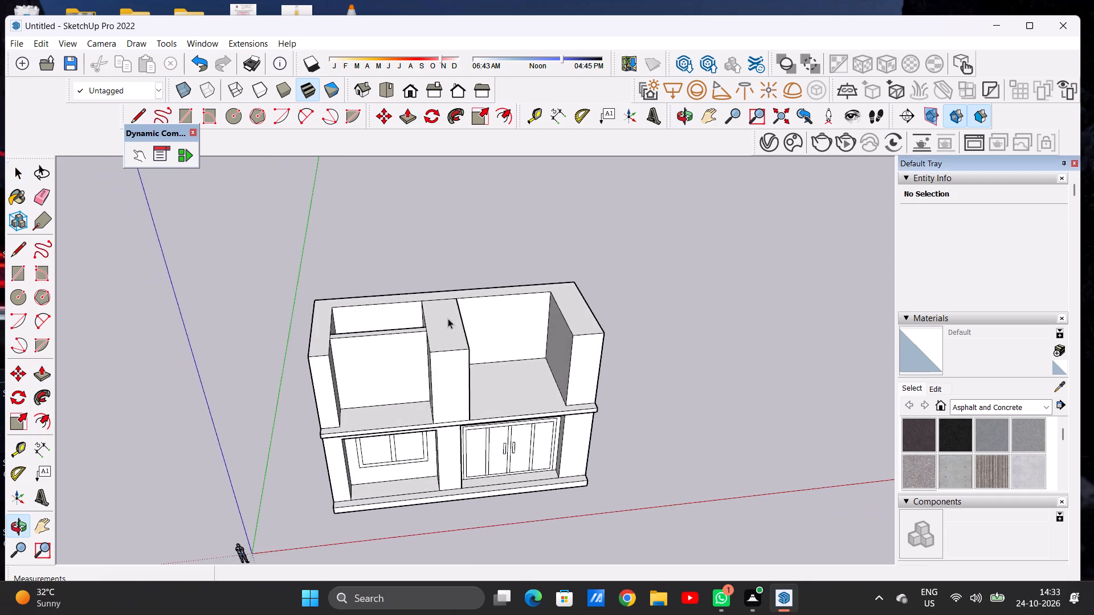
scroll(386, 421, "down", 4)
middle_click_drag(361, 433, 344, 360)
scroll(392, 368, "up", 1)
scroll(392, 368, "down", 1)
scroll(392, 368, "up", 3)
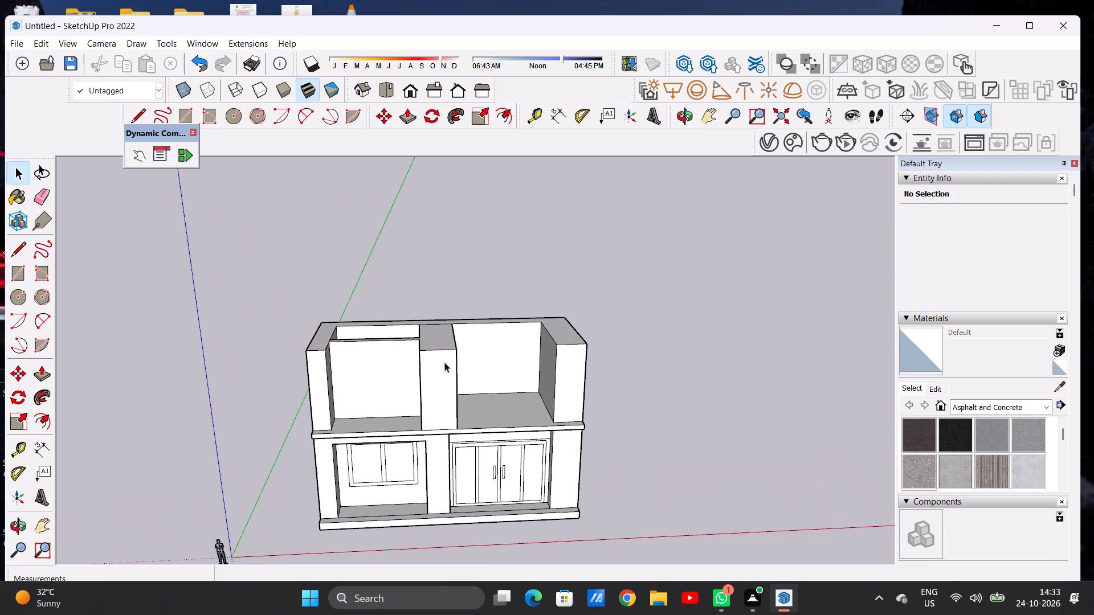
middle_click_drag(455, 361, 434, 480)
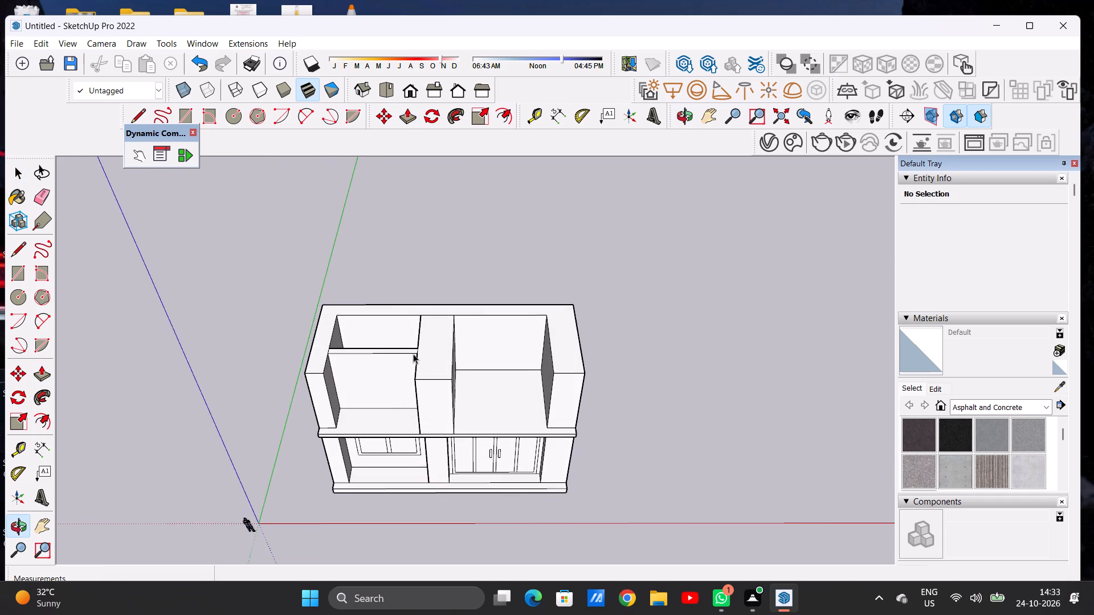
scroll(409, 340, "up", 6)
middle_click_drag(406, 337, 209, 396)
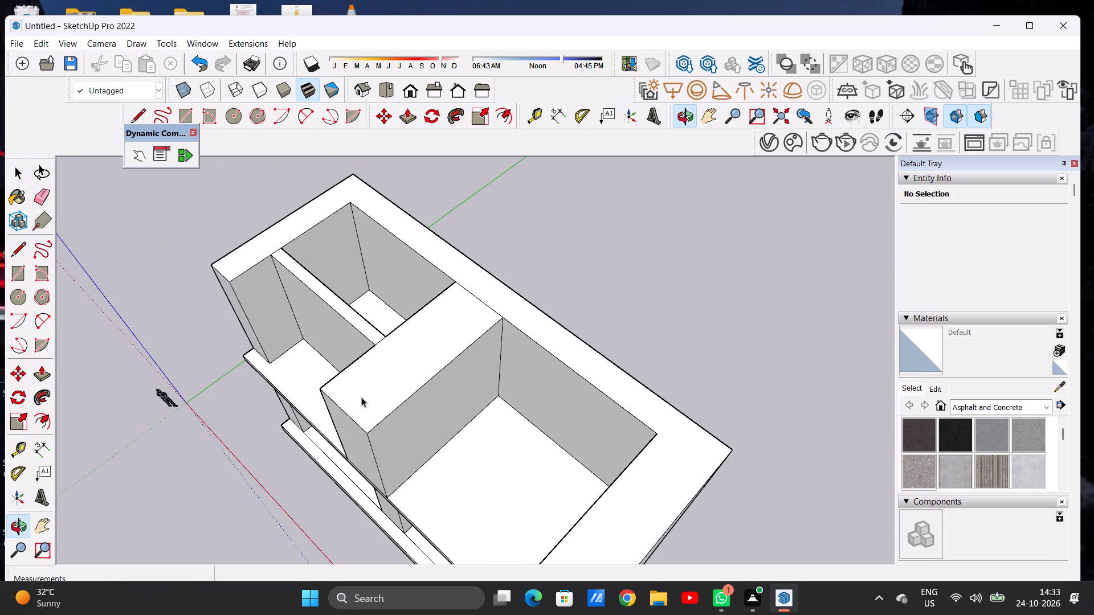
scroll(369, 398, "down", 5)
middle_click_drag(379, 416, 458, 411)
key("l")
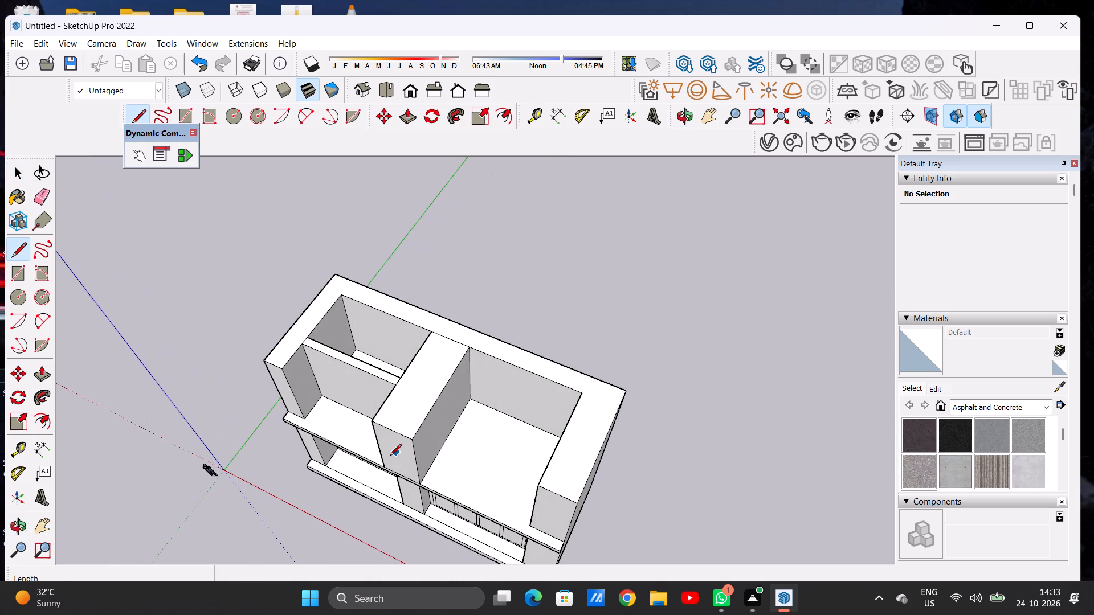
middle_click_drag(390, 458, 494, 462)
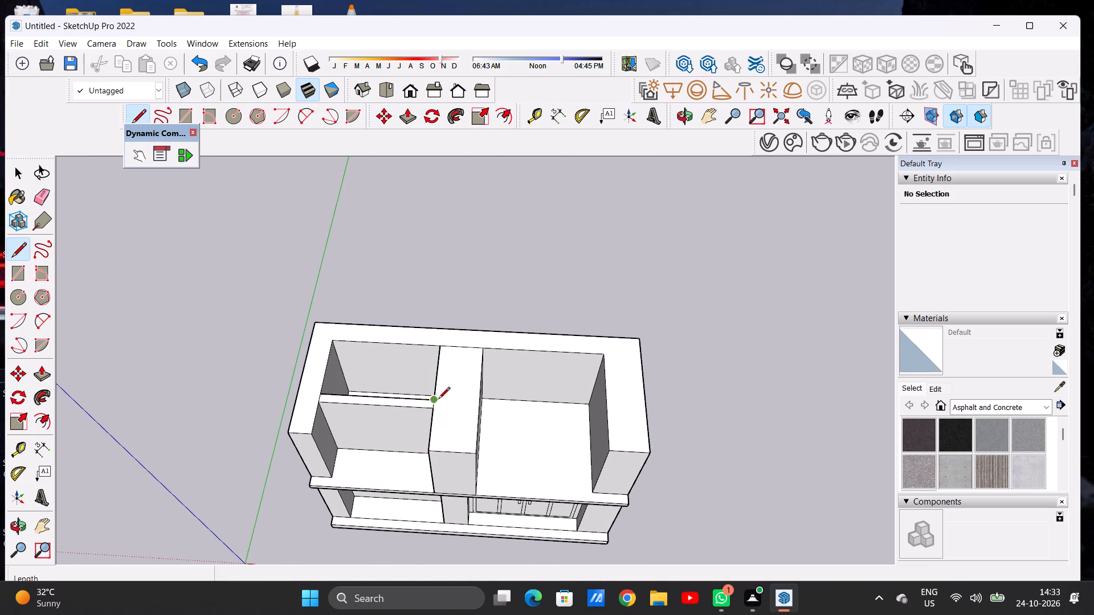
scroll(448, 405, "up", 14)
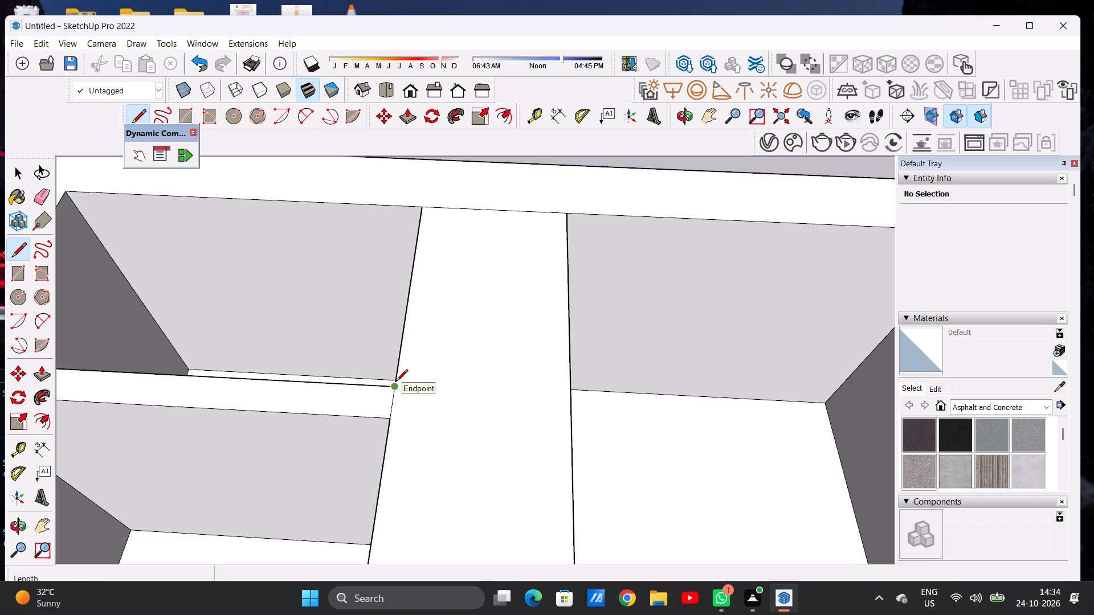
left_click(396, 382)
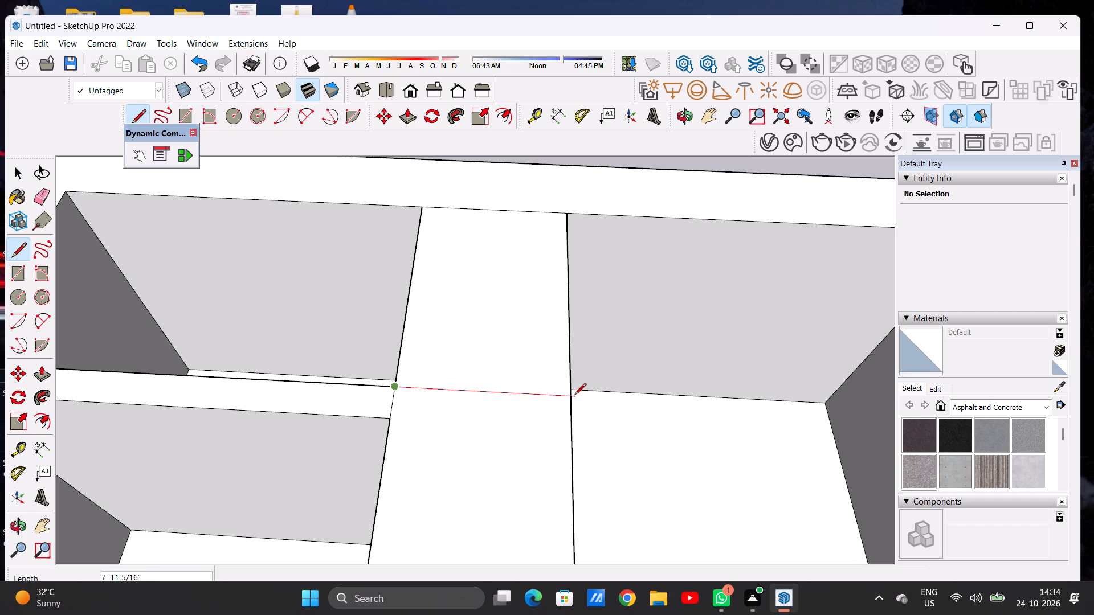
left_click(569, 399)
Draw a vertical line about 18' 3" long down the column's door-side face, from the rear top line's end to the floor.
scroll(516, 401, "down", 5)
middle_click_drag(524, 413, 435, 349)
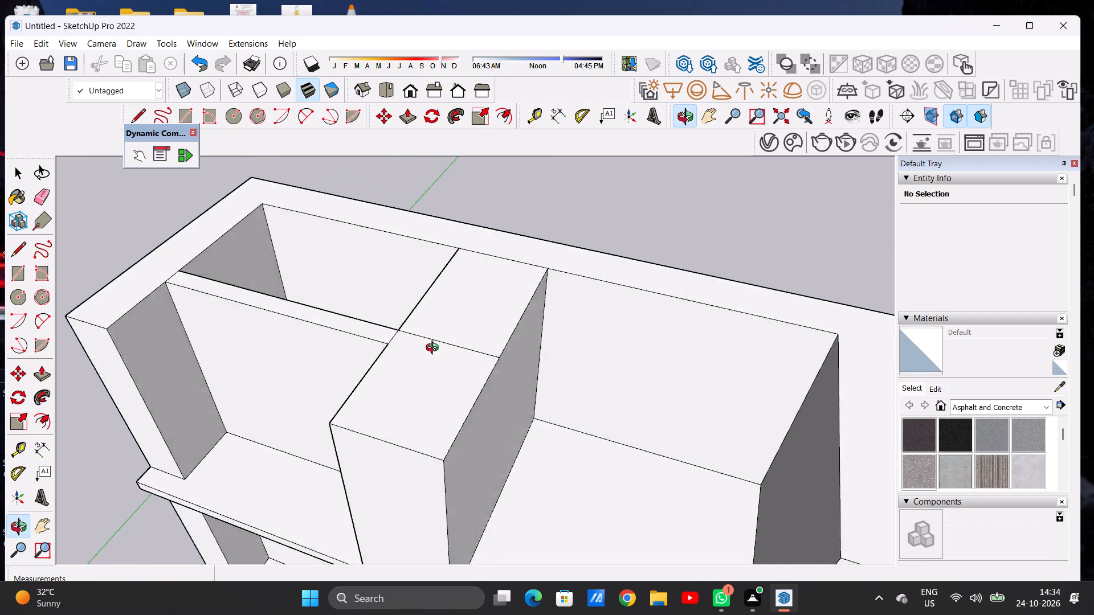
middle_click_drag(435, 349, 351, 306)
scroll(433, 306, "up", 5)
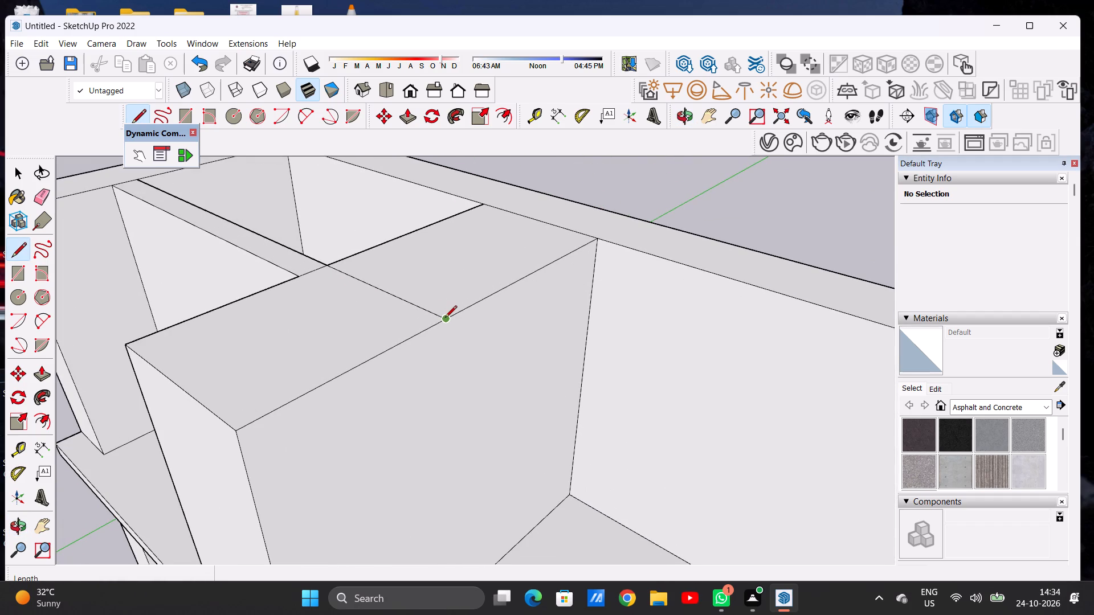
left_click(445, 318)
scroll(454, 348, "down", 15)
scroll(467, 387, "up", 1)
scroll(467, 387, "down", 1)
scroll(467, 387, "up", 4)
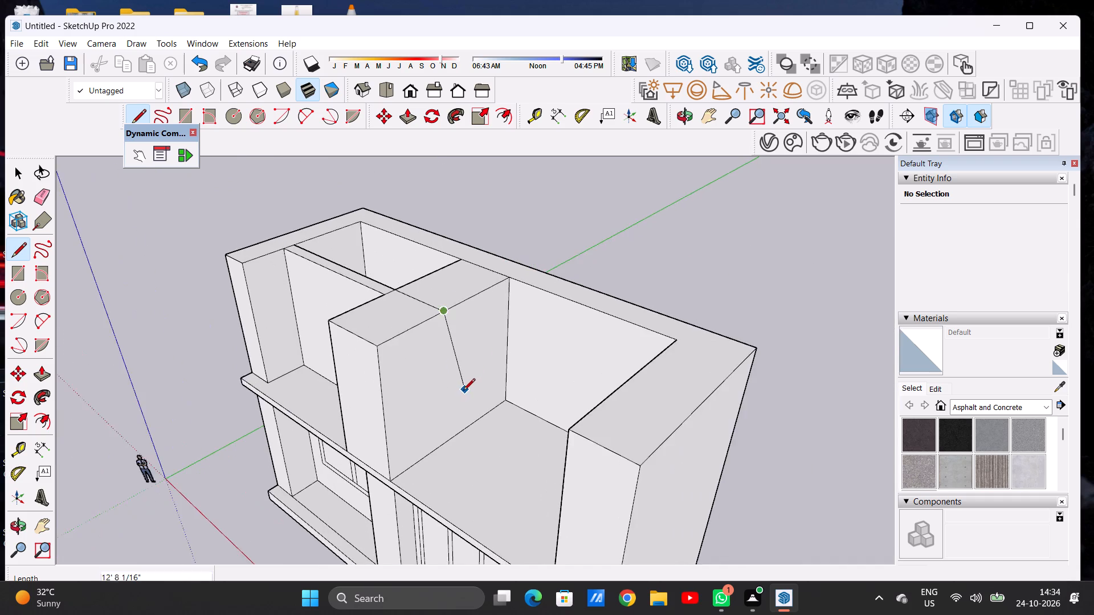
scroll(463, 391, "up", 3)
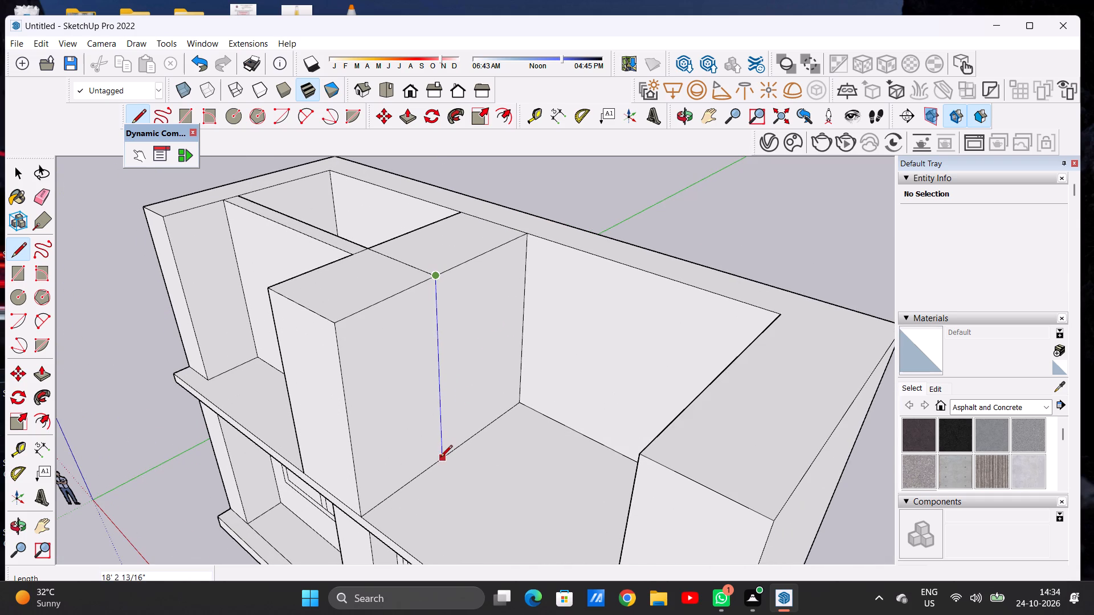
left_click(440, 458)
Extend the partition's front edge with lines about 7' 9" across the column's top and 18' 3" down its door-side face.
left_click(352, 249)
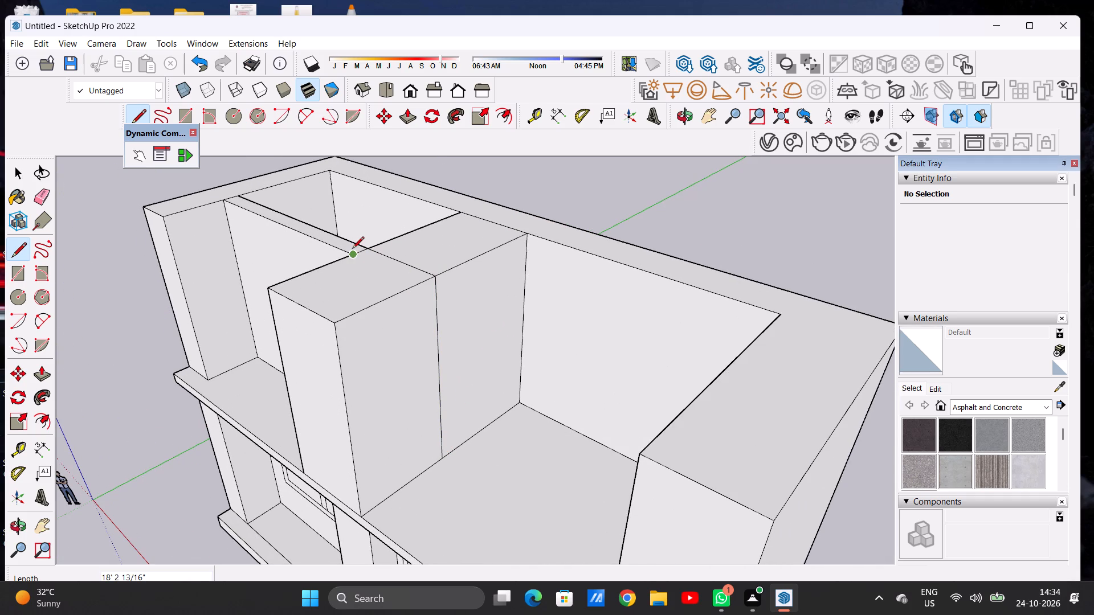
left_click(417, 284)
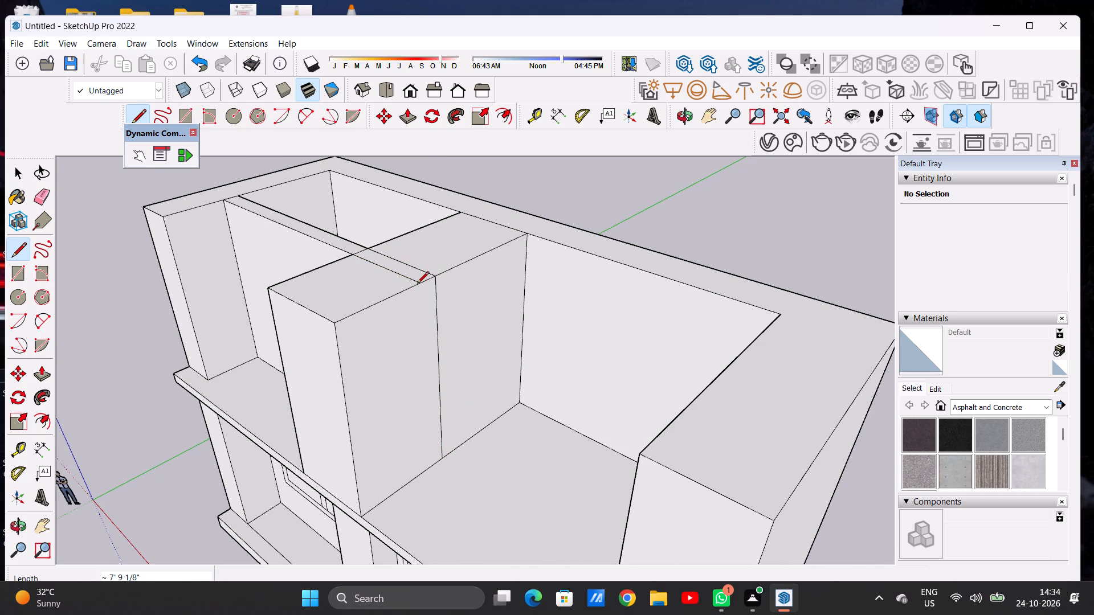
left_click(417, 284)
left_click(432, 468)
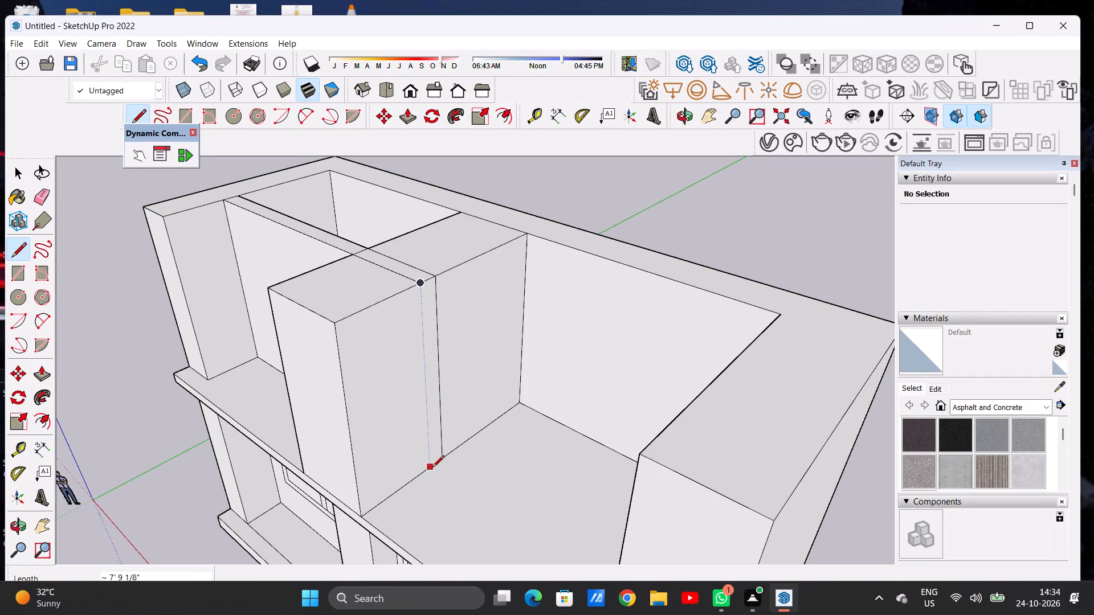
left_click(421, 284)
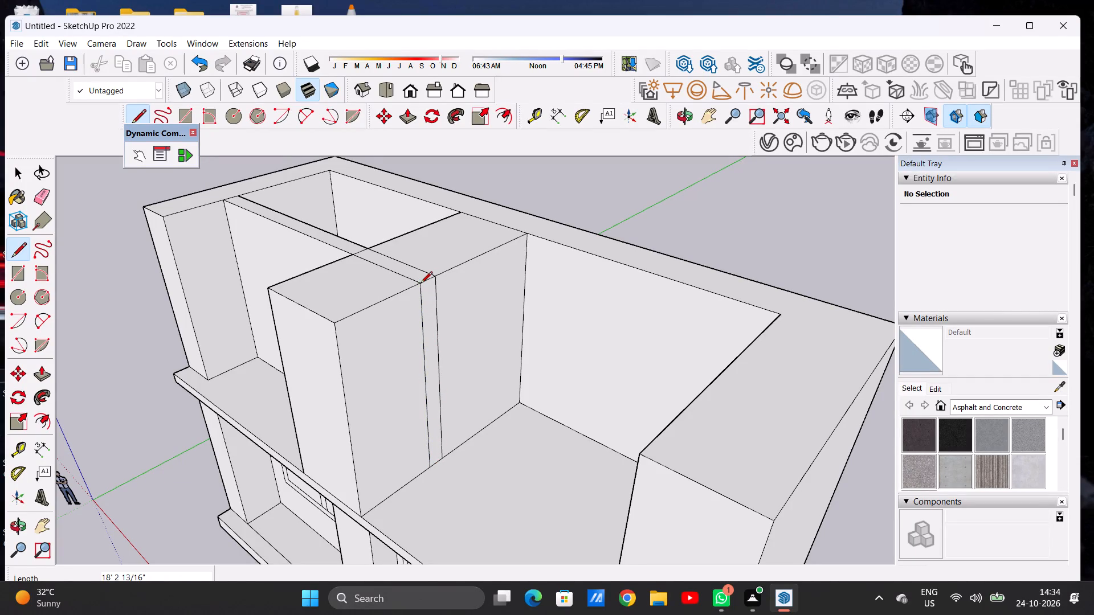
key("space")
Draw a line about 21' 8" long across the door-side bay's floor, from the column's rear vertical line to the outer wall.
scroll(426, 365, "down", 7)
middle_click_drag(397, 376, 561, 432)
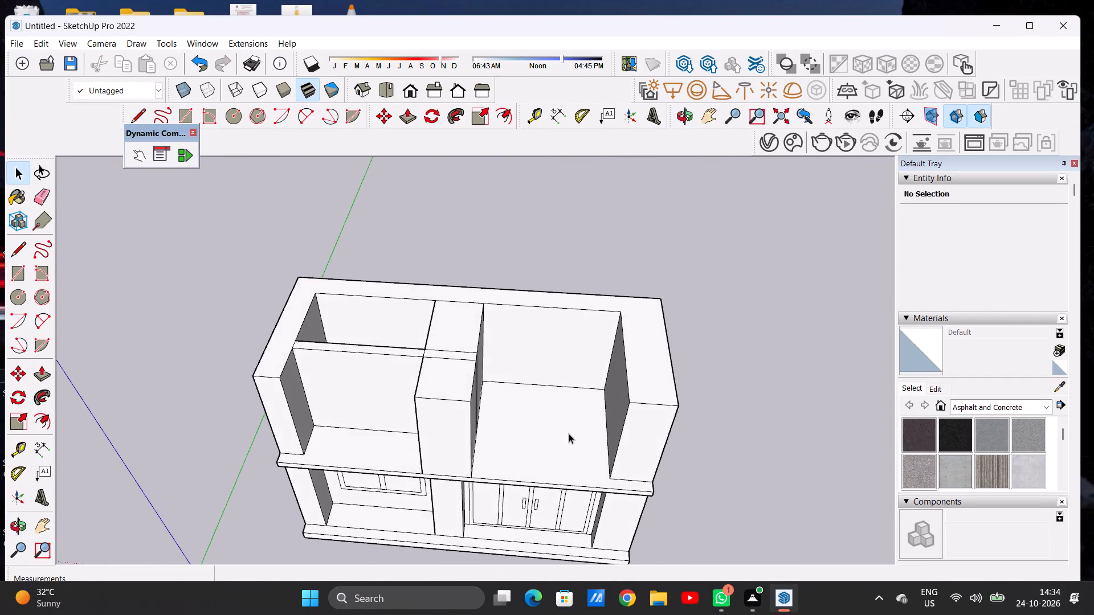
scroll(569, 434, "up", 5)
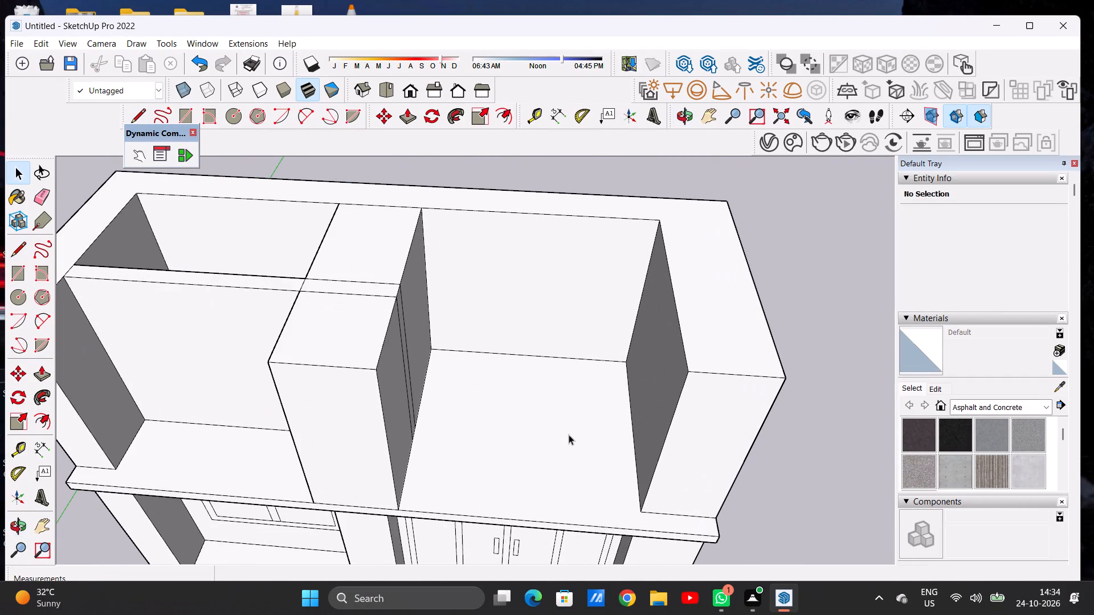
key("l")
scroll(569, 434, "up", 6)
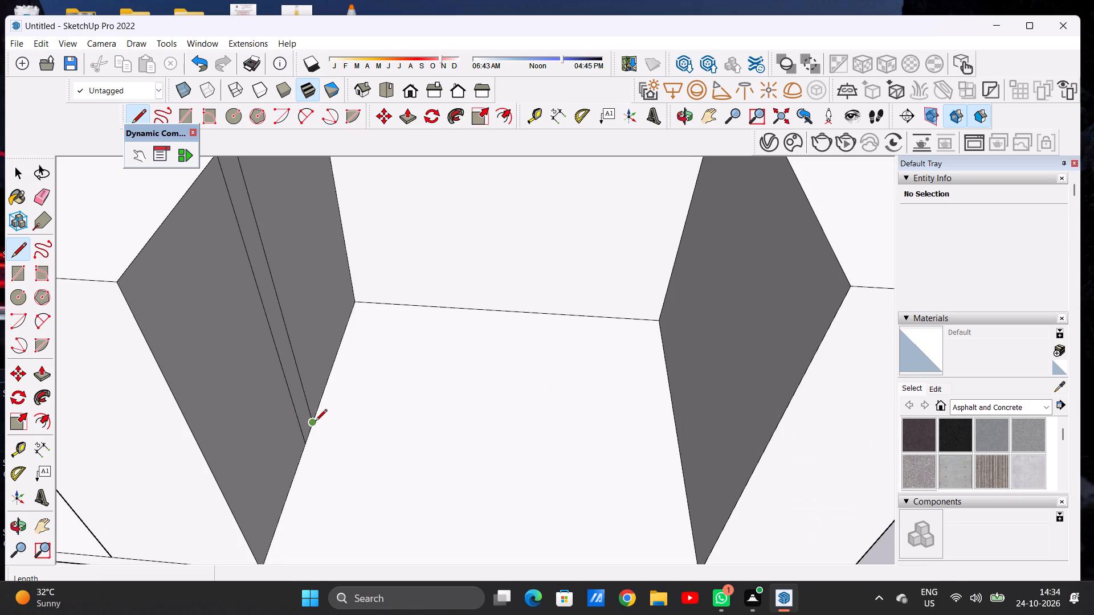
left_click(315, 422)
left_click(681, 451)
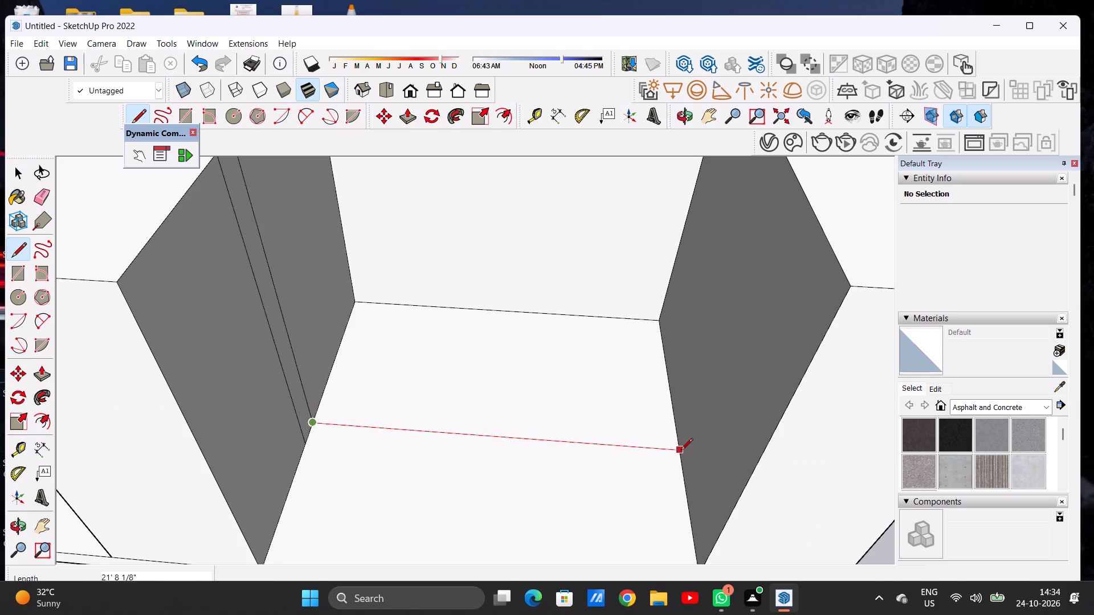
Draw a second line about 21' 8" long across the door-side bay's floor, from the column's front vertical line to the outer wall.
left_click(307, 445)
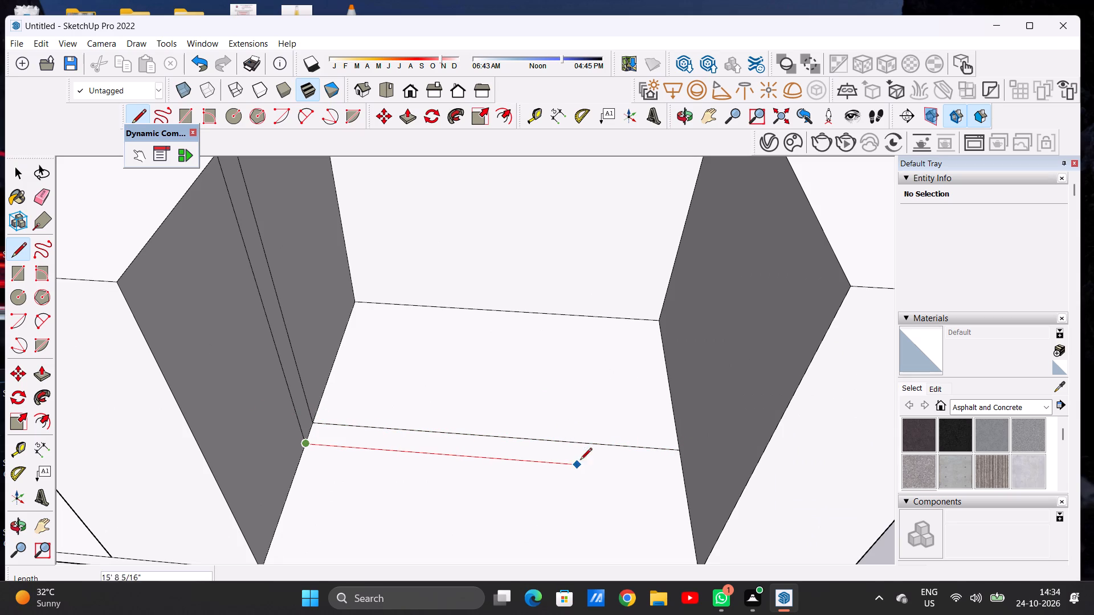
left_click(684, 467)
key("space")
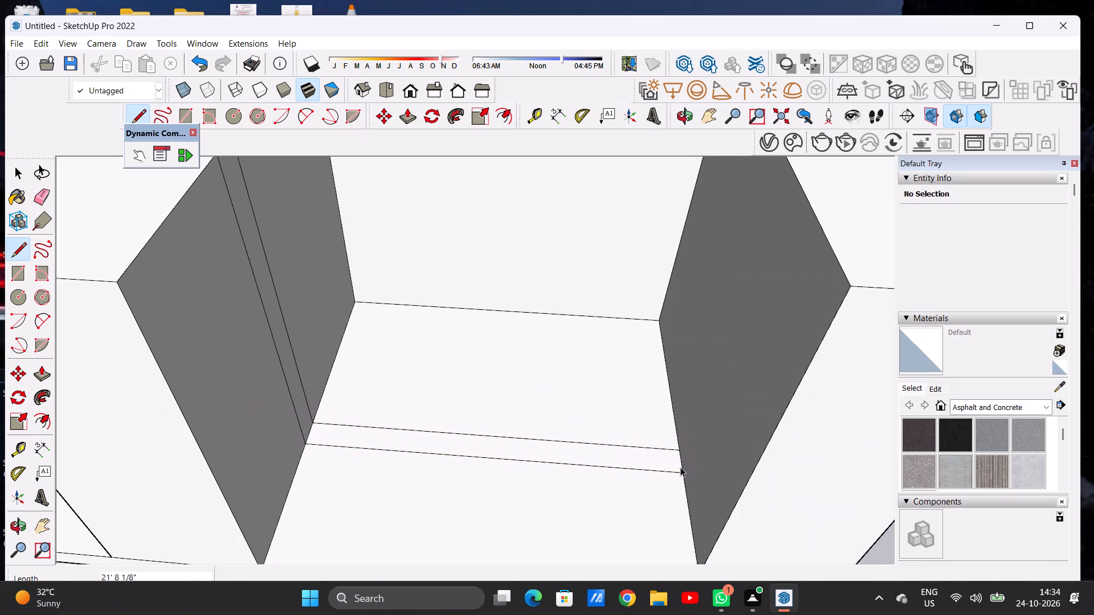
Erase the two vertical lines on the central column's door-side face and the two lines across its top.
scroll(469, 394, "down", 7)
middle_click_drag(440, 413, 415, 375)
key("e")
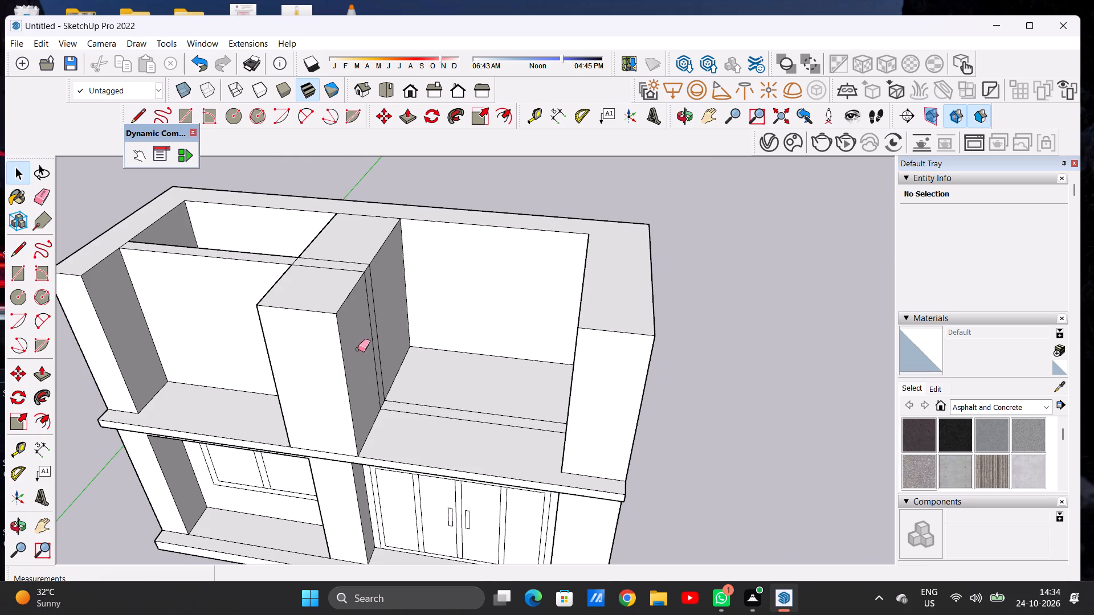
scroll(365, 348, "up", 8)
left_click_drag(385, 292, 373, 304)
scroll(380, 335, "down", 6)
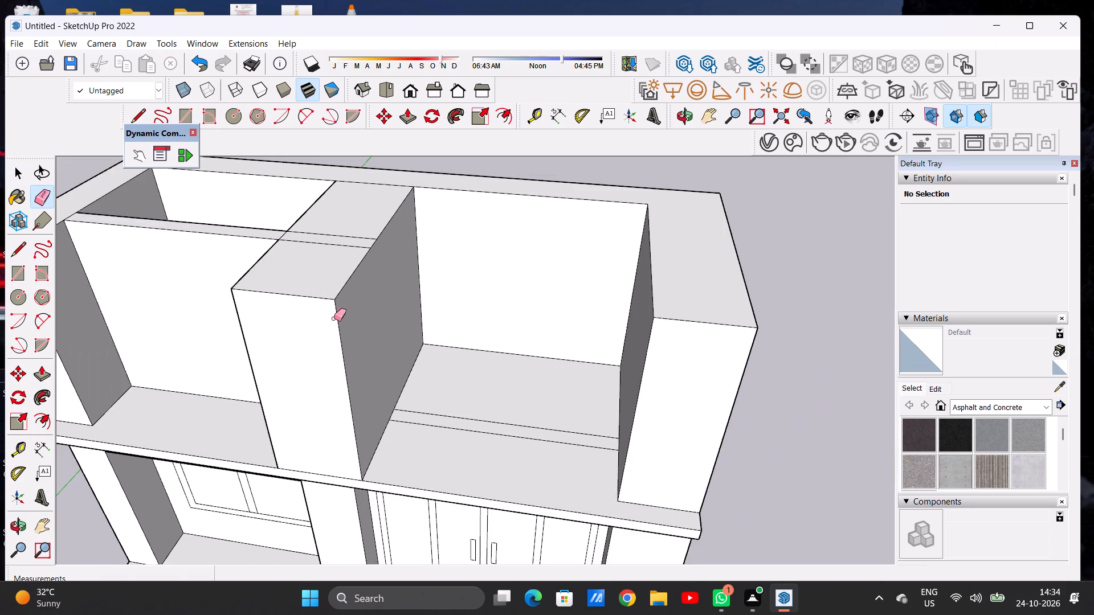
scroll(338, 257, "up", 7)
left_click_drag(359, 219, 344, 268)
key("space")
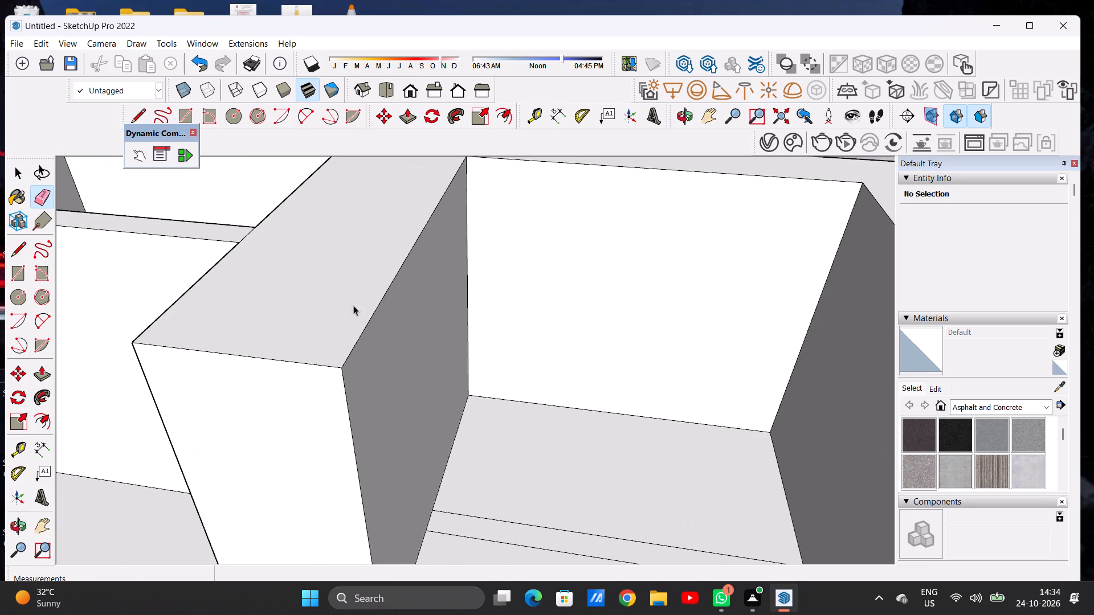
Push/Pull the narrow strip on the door-side bay's floor up about 18' 3", level with the column tops, to form the partition wall.
scroll(354, 313, "down", 5)
scroll(355, 313, "up", 1)
scroll(355, 313, "down", 10)
middle_click_drag(477, 389, 520, 417)
scroll(520, 417, "up", 4)
key("p")
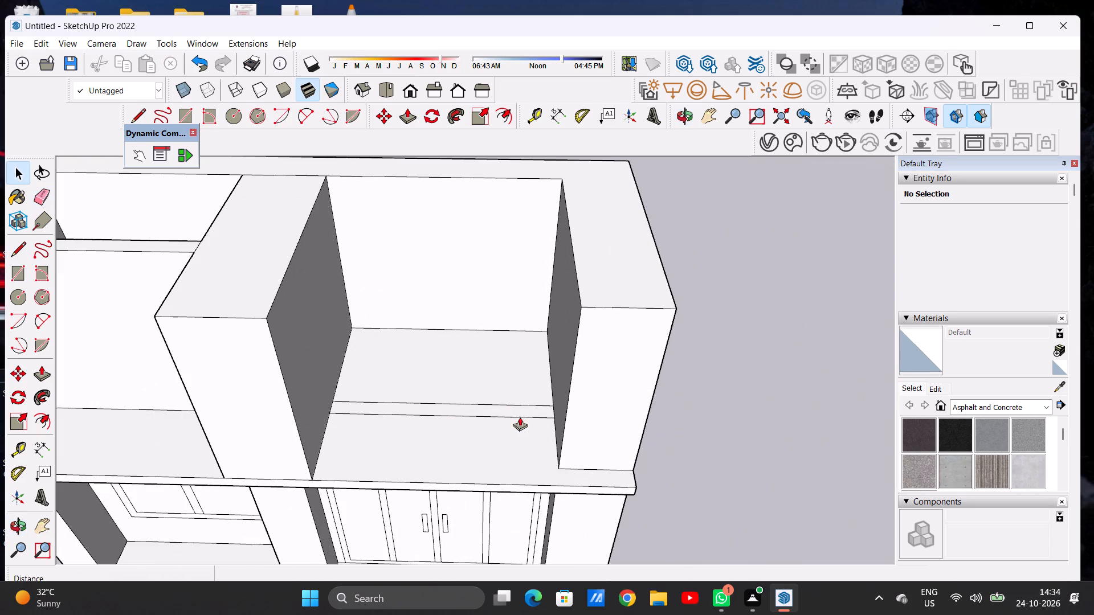
scroll(524, 410, "up", 7)
left_click(529, 404)
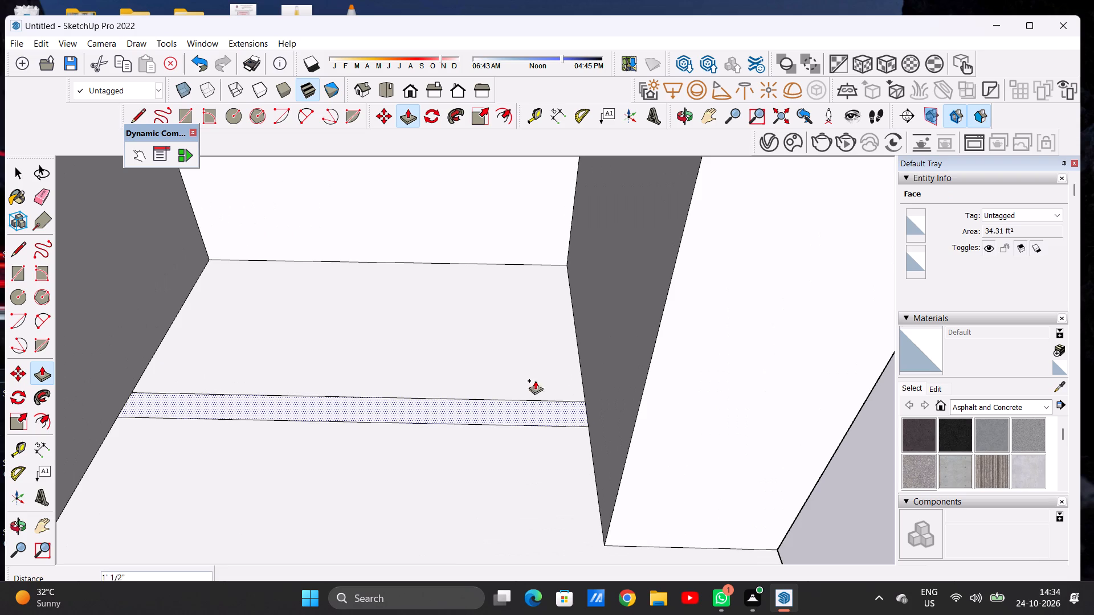
scroll(544, 345, "down", 16)
scroll(566, 286, "up", 2)
scroll(566, 286, "down", 1)
scroll(566, 286, "up", 4)
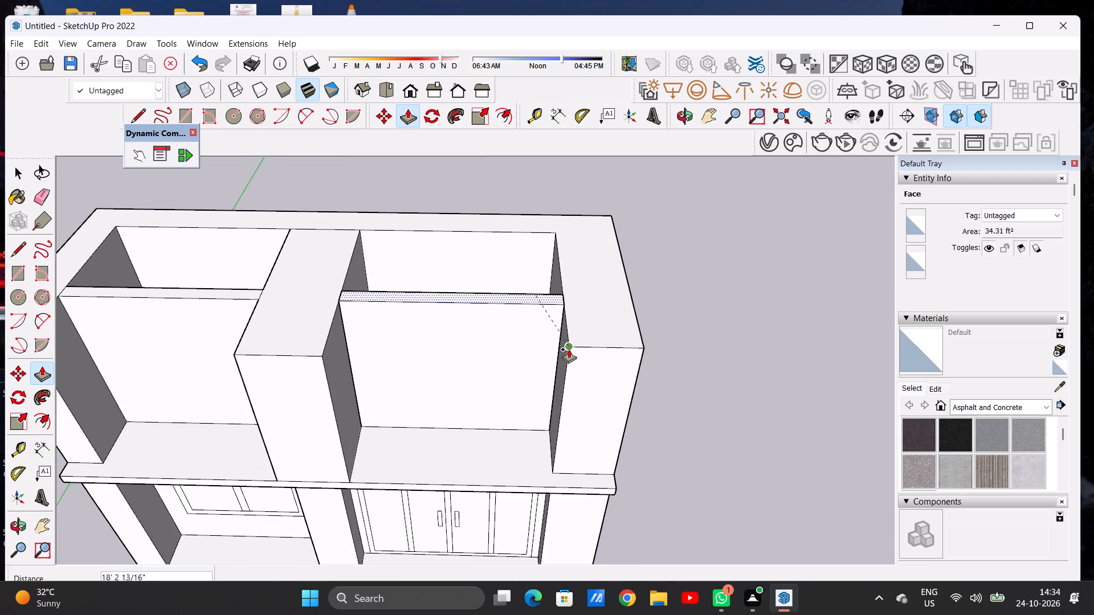
left_click(569, 348)
key("space")
key("space")
scroll(645, 314, "down", 7)
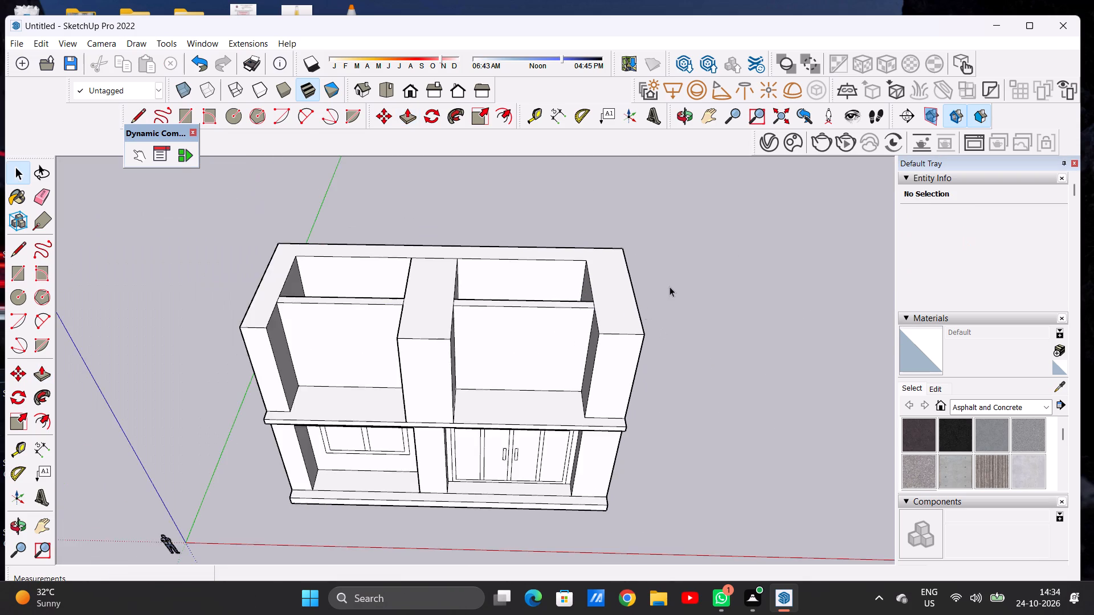
Examine the first floor's two partition walls and columns from the front and from above.
scroll(670, 286, "down", 7)
middle_click_drag(579, 356, 560, 214)
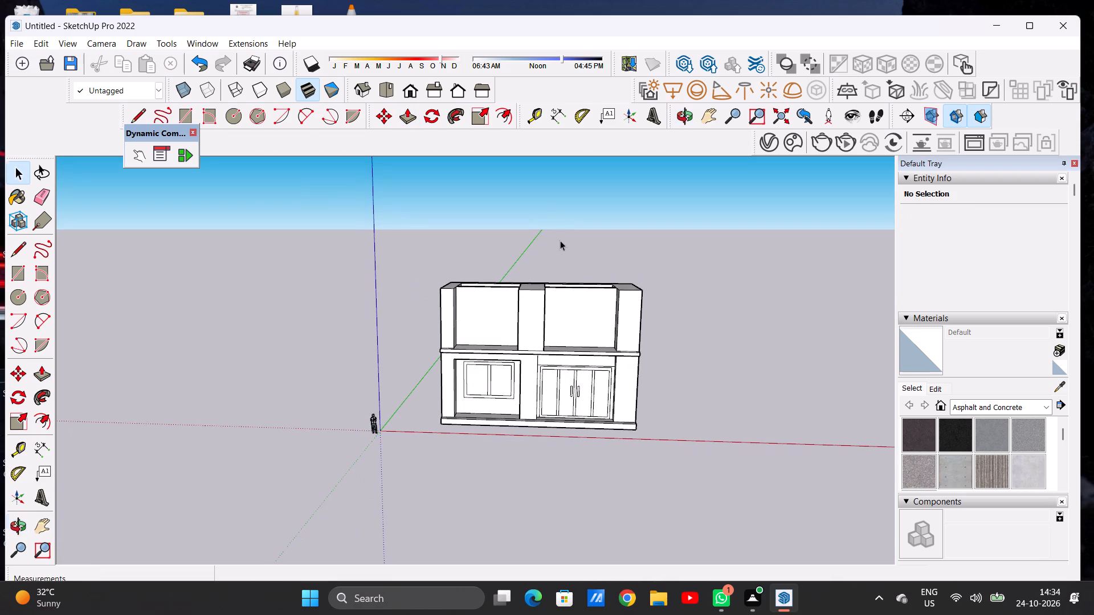
scroll(552, 316, "up", 5)
middle_click_drag(525, 339, 542, 322)
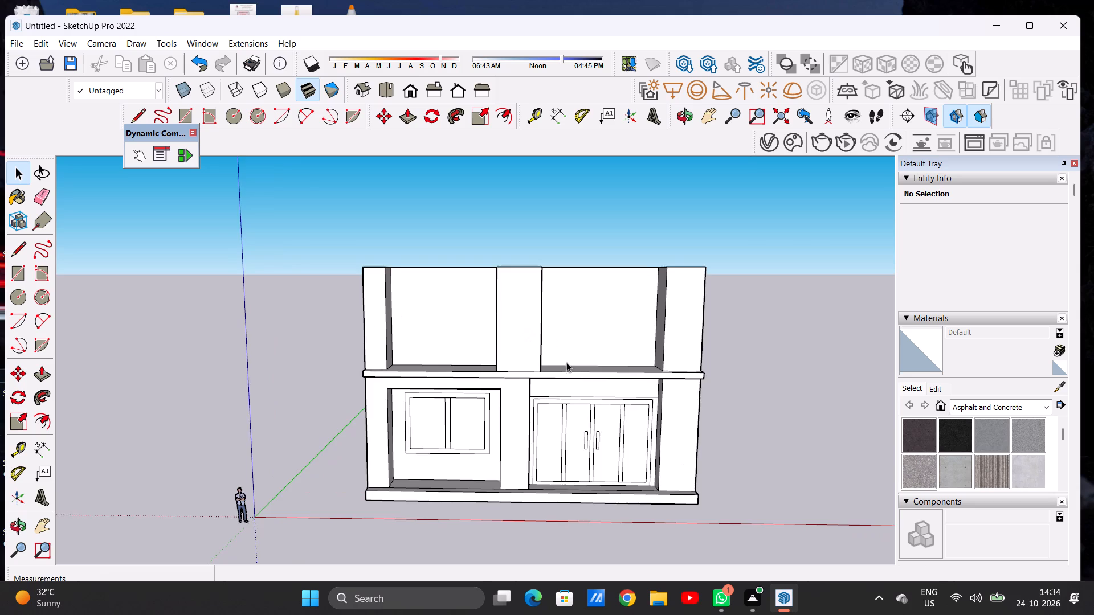
scroll(578, 370, "down", 2)
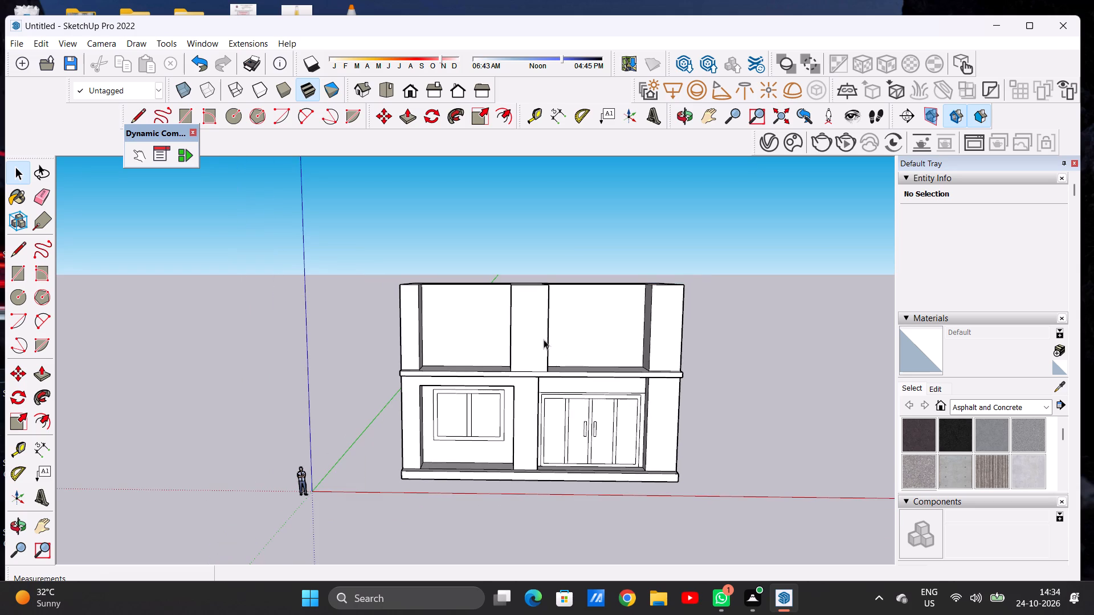
scroll(536, 330, "up", 5)
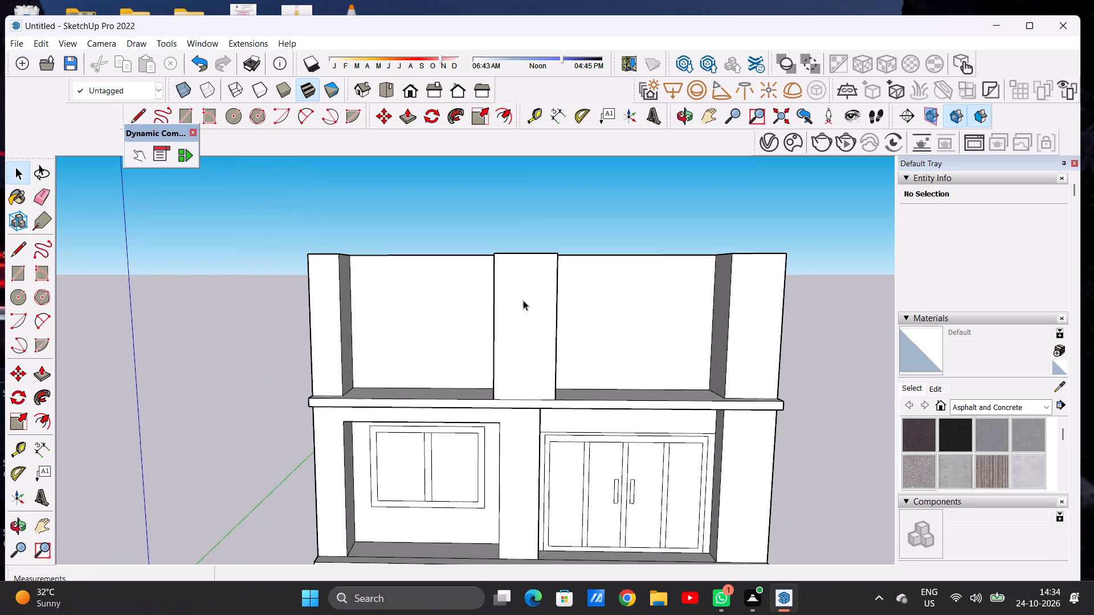
middle_click_drag(452, 293, 455, 389)
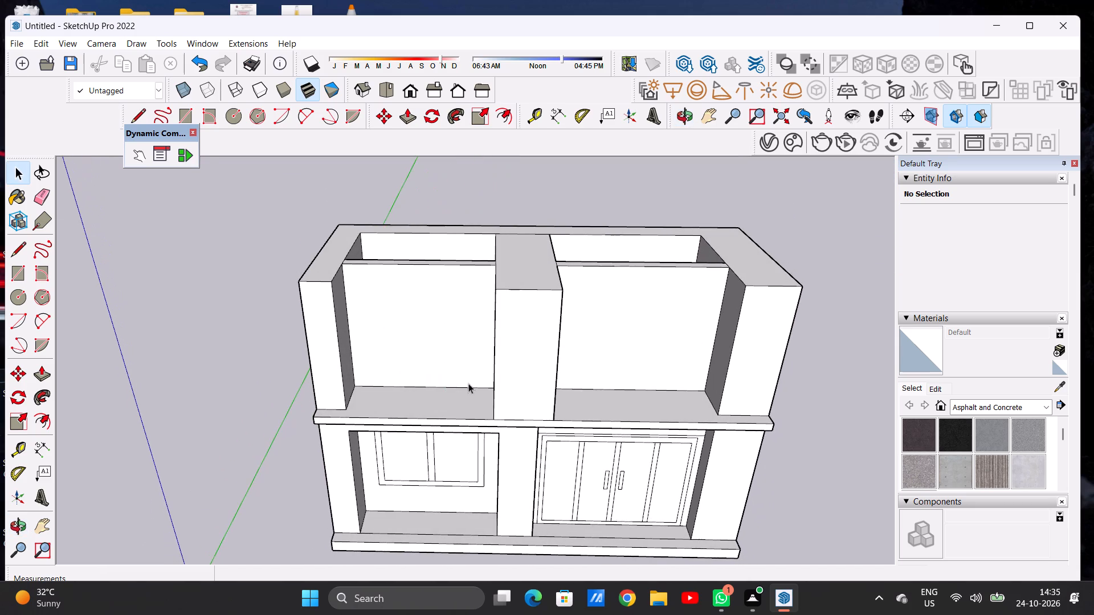
scroll(510, 372, "down", 4)
middle_click_drag(419, 387, 407, 412)
scroll(407, 401, "up", 7)
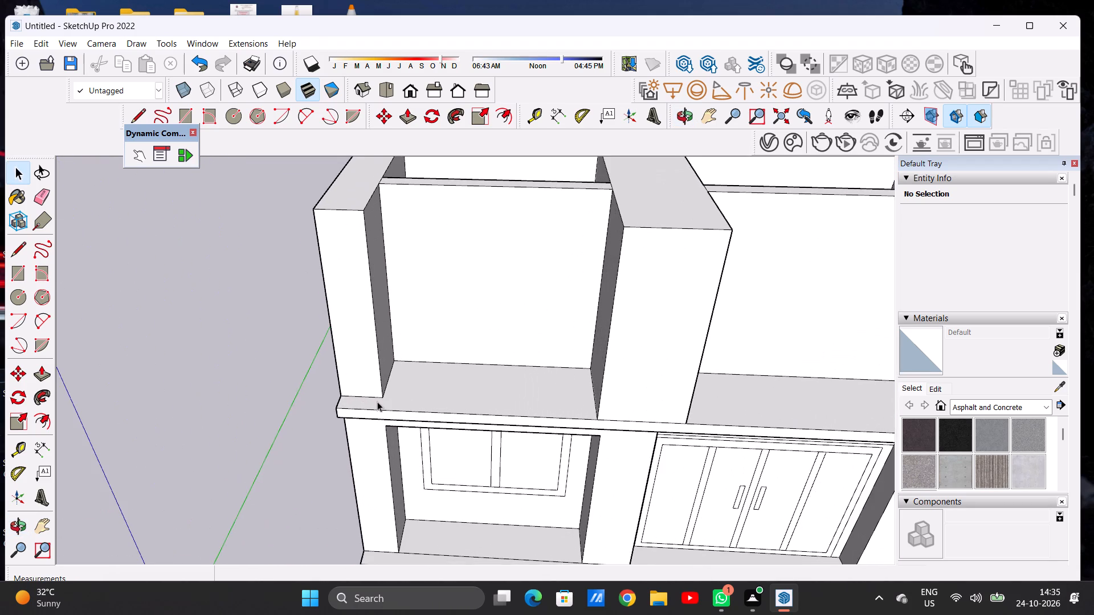
scroll(344, 403, "down", 3)
scroll(606, 385, "up", 1)
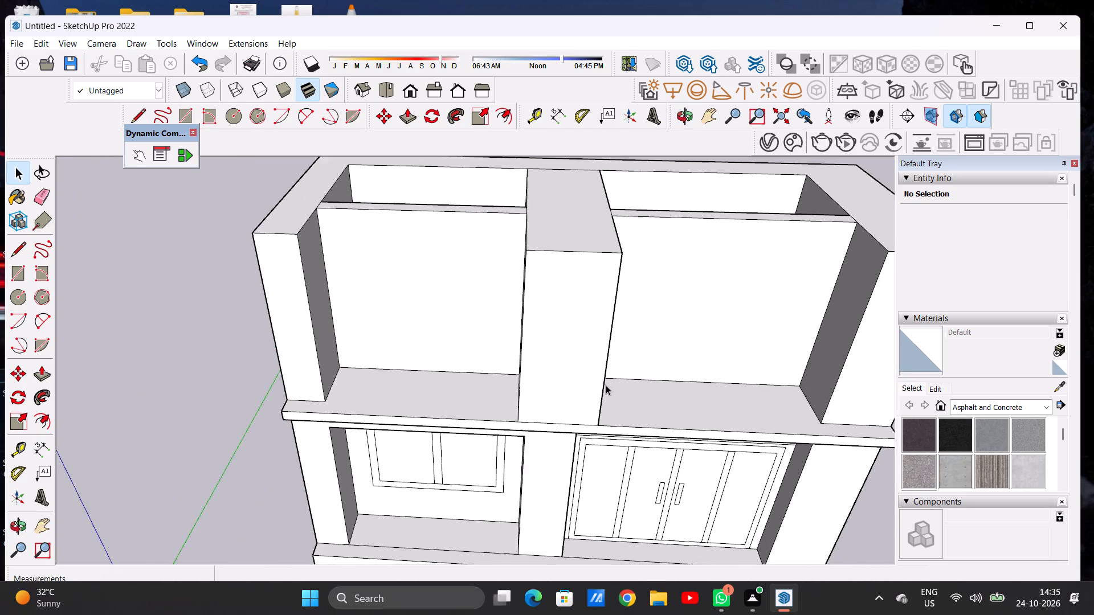
scroll(606, 385, "up", 2)
scroll(609, 392, "down", 3)
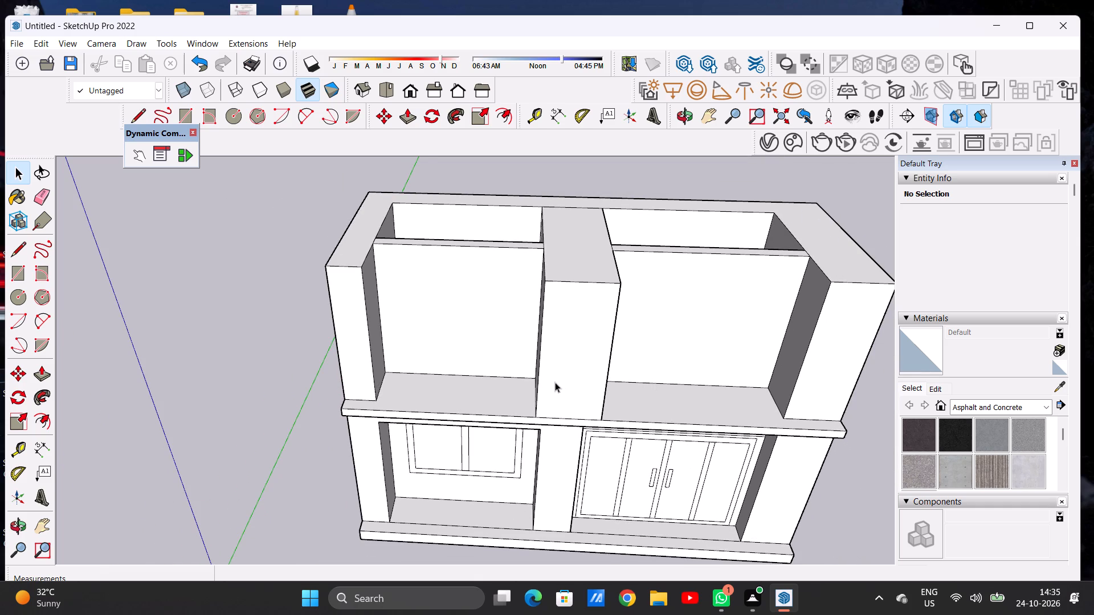
Push the first-floor central column's front face back about 1' 10", flush with the window-side outer column's front.
scroll(555, 384, "down", 4)
middle_click_drag(571, 386, 499, 372)
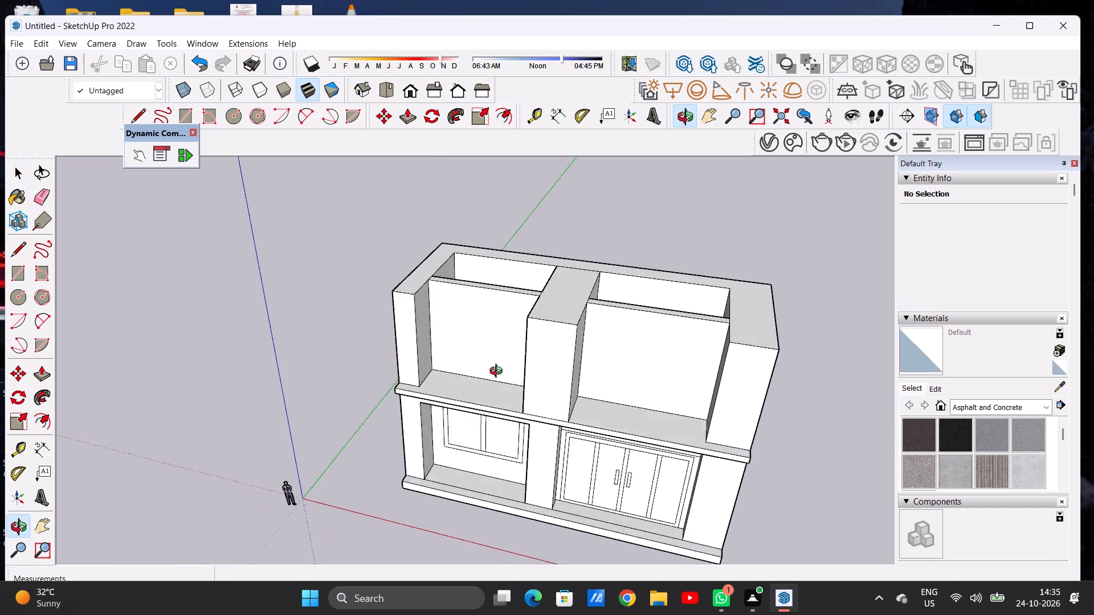
middle_click_drag(499, 372, 458, 390)
scroll(515, 397, "up", 4)
key("p")
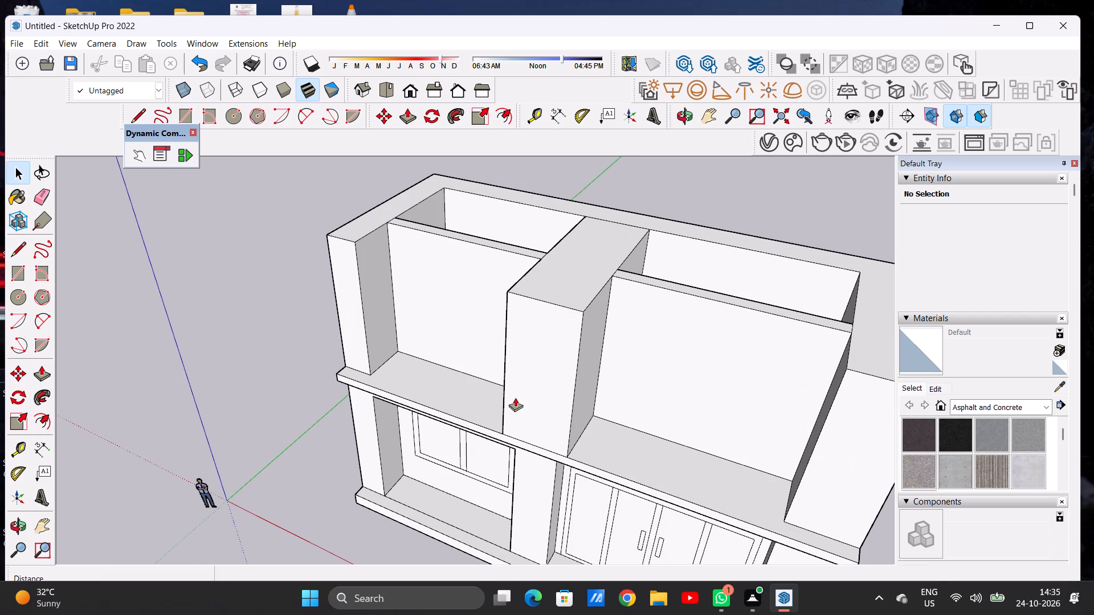
scroll(528, 405, "up", 2)
scroll(533, 412, "down", 1)
scroll(533, 412, "up", 3)
left_click(537, 417)
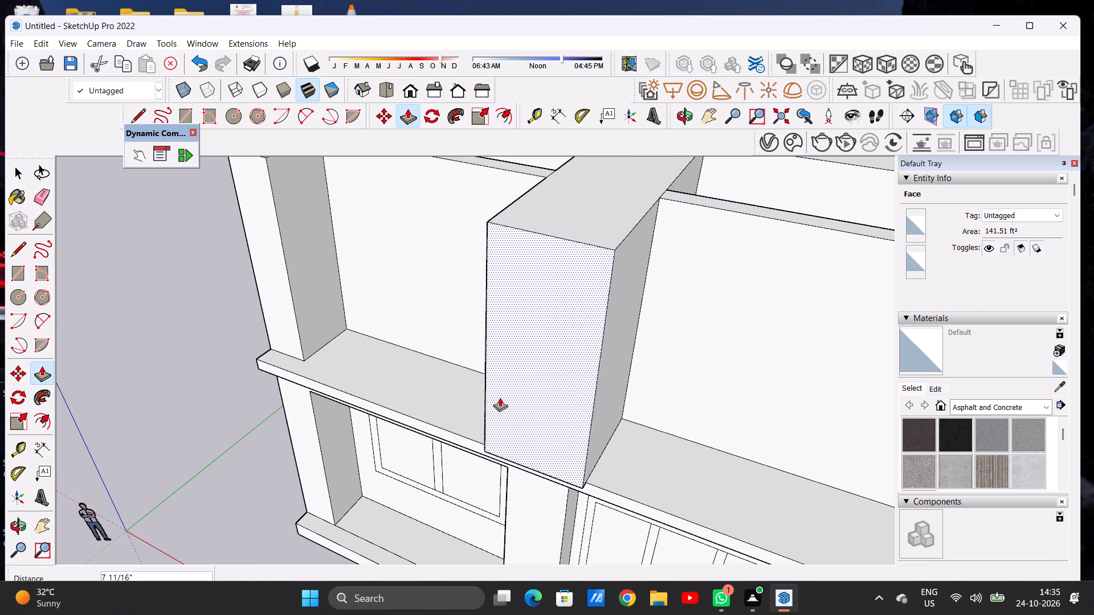
left_click(311, 355)
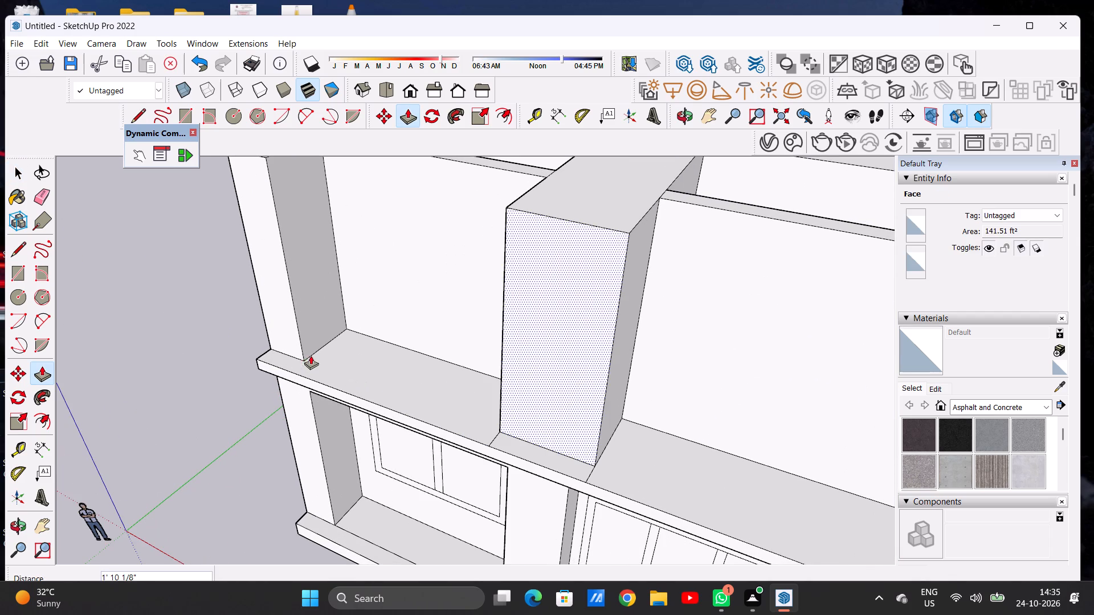
key("space")
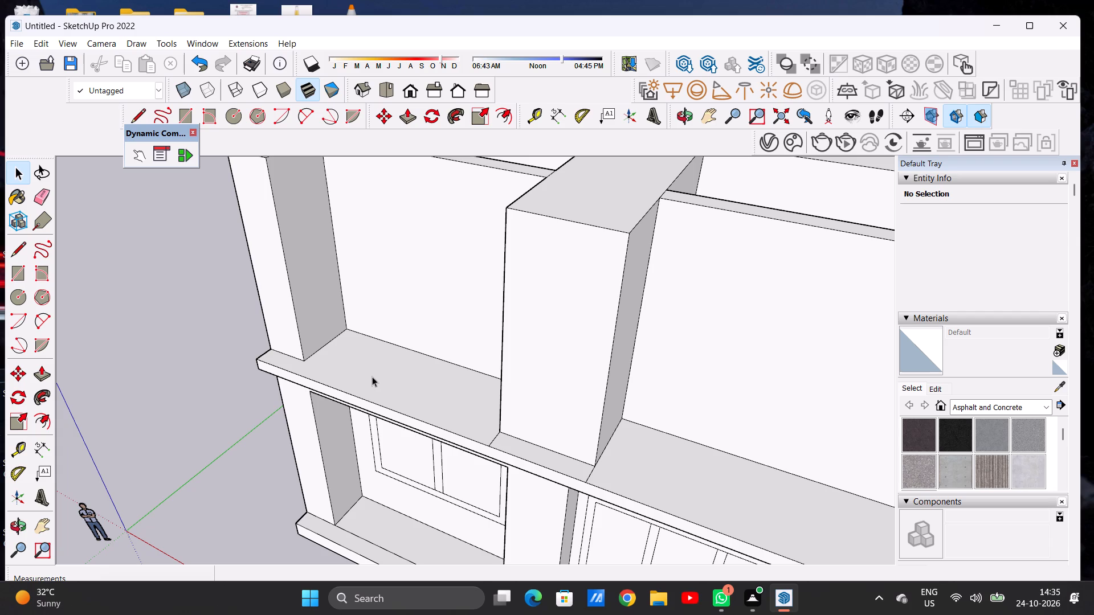
Draw two parallel lines about 19' 8" long across the window-side bay's floor, one along the columns' front edges and one slightly behind.
scroll(372, 376, "down", 2)
scroll(372, 376, "up", 1)
scroll(372, 376, "down", 3)
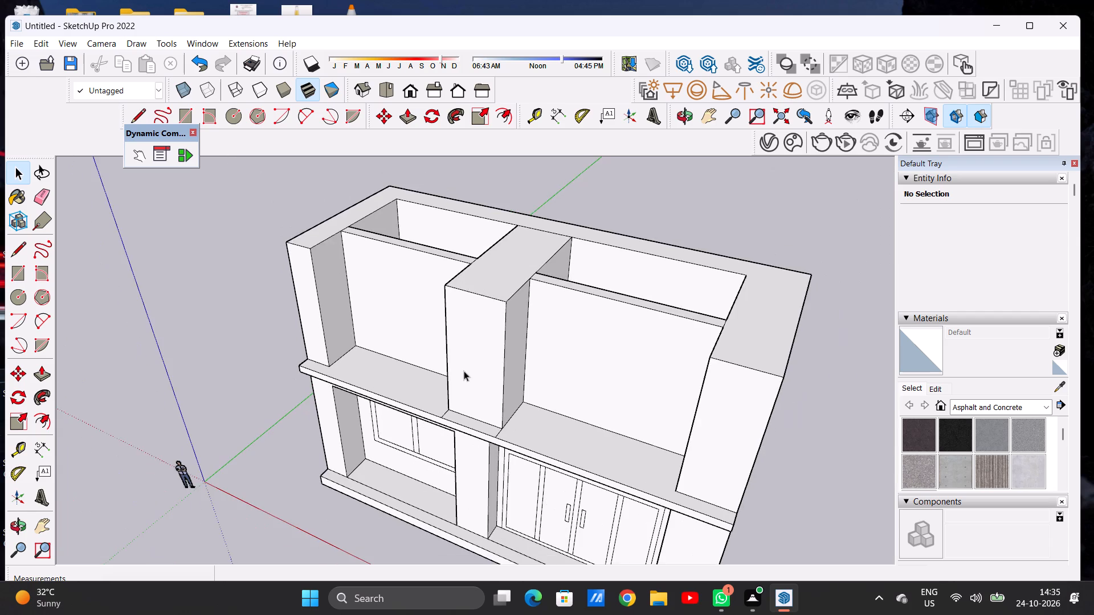
middle_click_drag(464, 371, 651, 376)
scroll(501, 409, "up", 7)
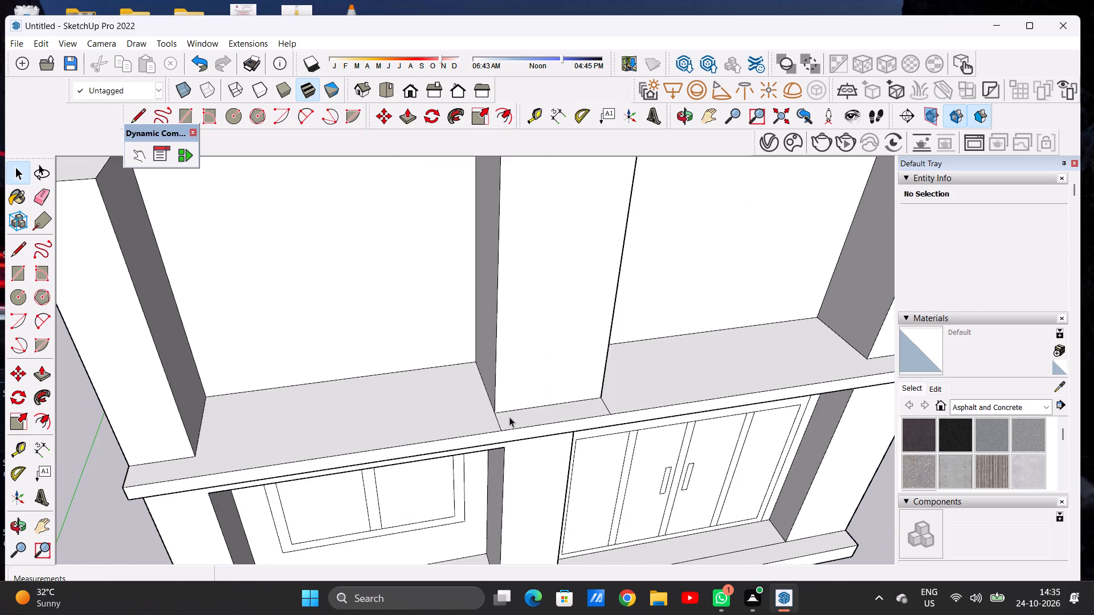
scroll(513, 433, "down", 9)
middle_click_drag(515, 443, 460, 339)
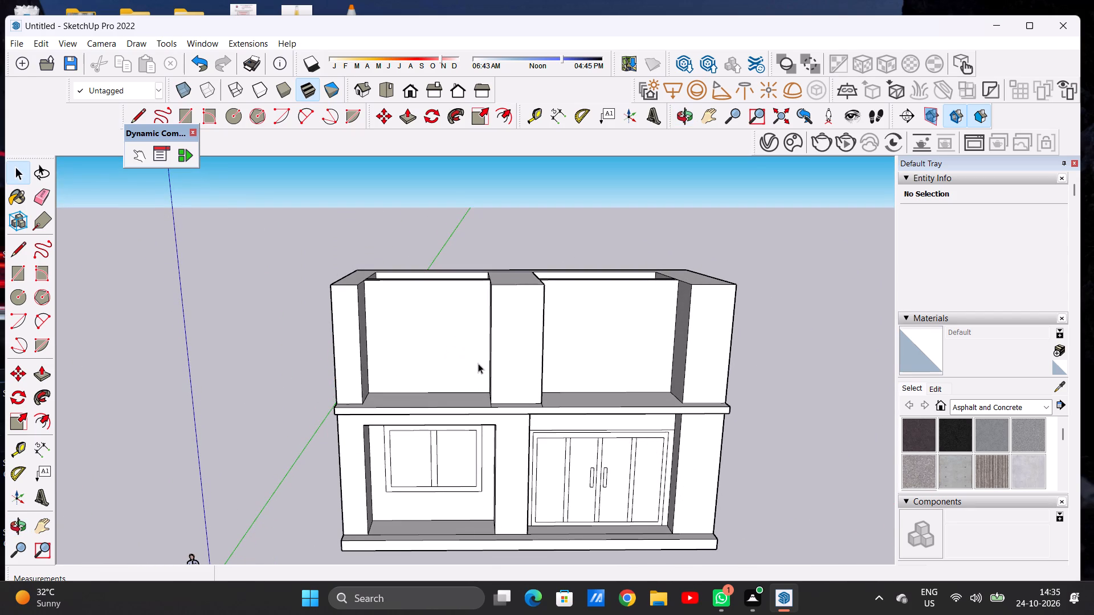
middle_click_drag(473, 364, 521, 495)
scroll(490, 415, "up", 2)
key("l")
middle_click_drag(471, 404, 417, 453)
scroll(381, 440, "up", 6)
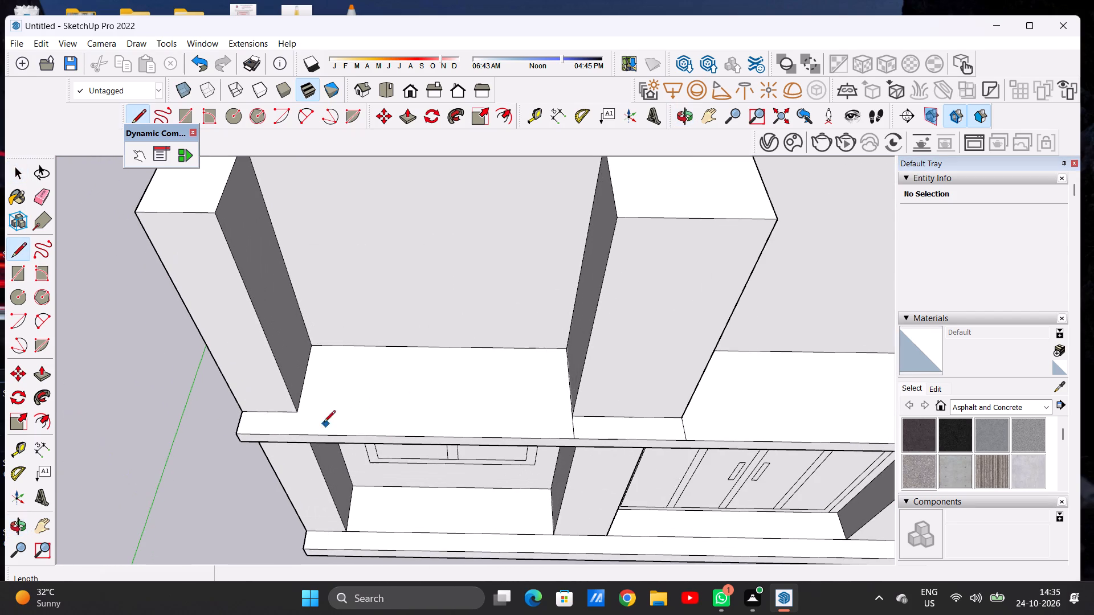
left_click(296, 416)
left_click(574, 415)
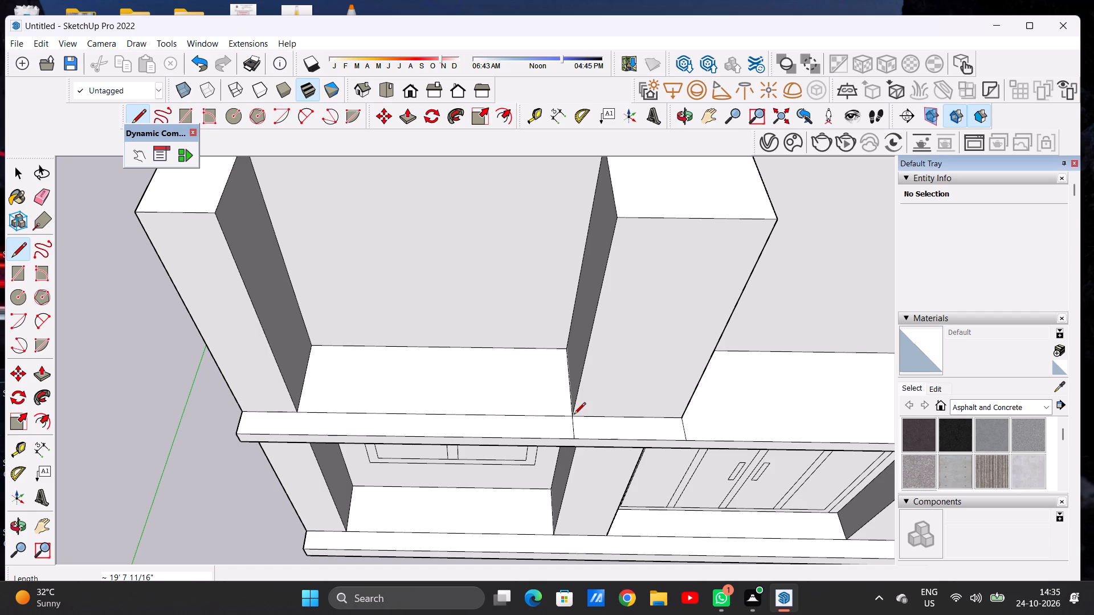
left_click(299, 397)
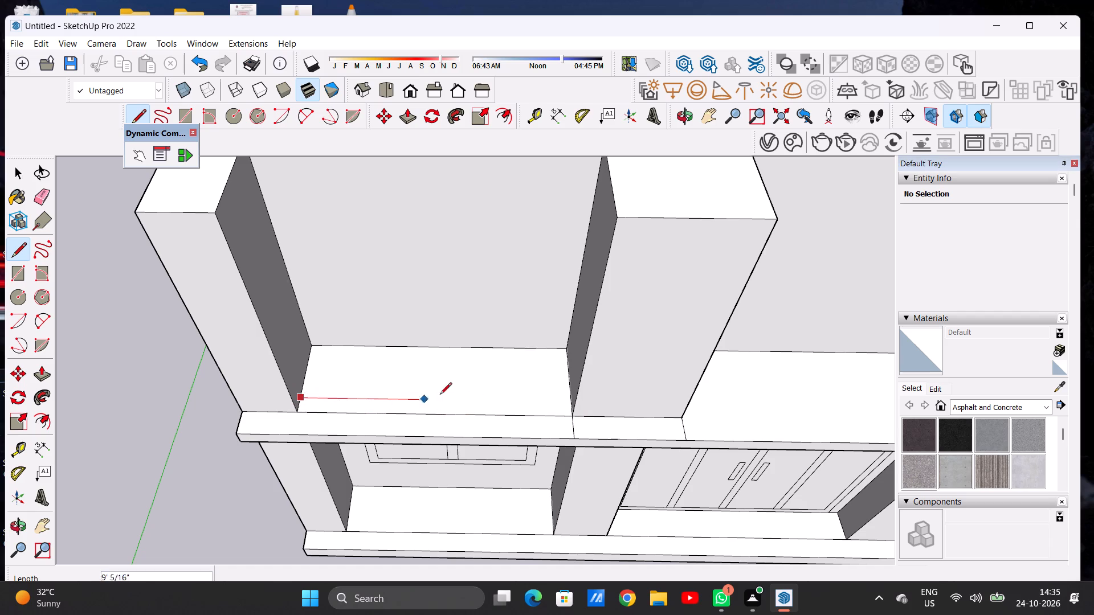
left_click(567, 398)
key("space")
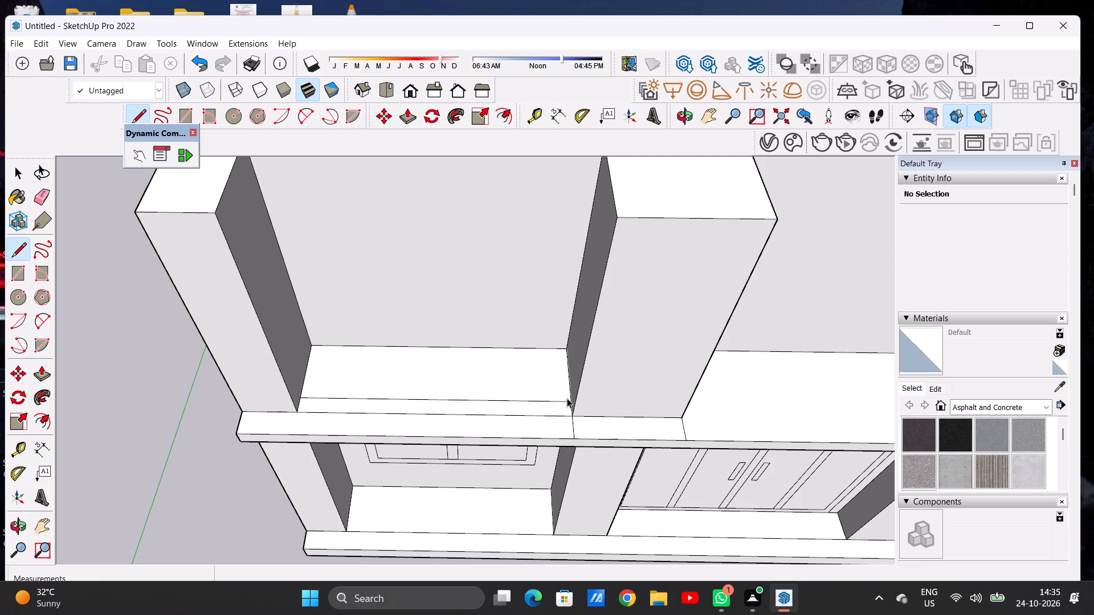
key("space")
Draw a window rectangle about 11' 9" wide and 13' 6" high on the first floor's window-side partition wall.
scroll(515, 396, "down", 7)
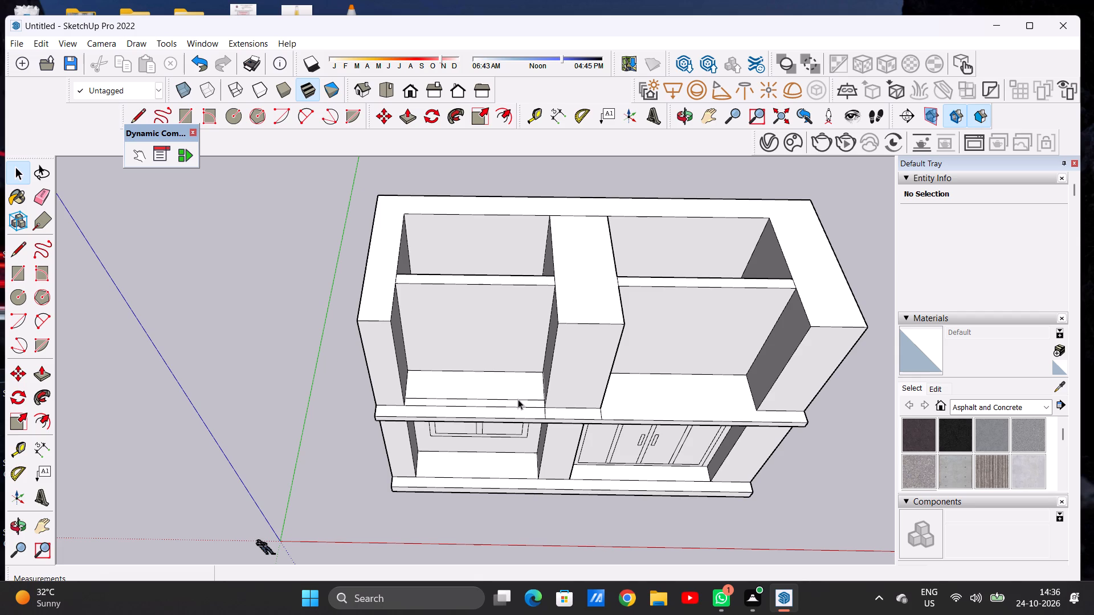
scroll(505, 382, "down", 5)
middle_click_drag(488, 382, 484, 275)
scroll(523, 309, "up", 6)
middle_click_drag(499, 368, 502, 275)
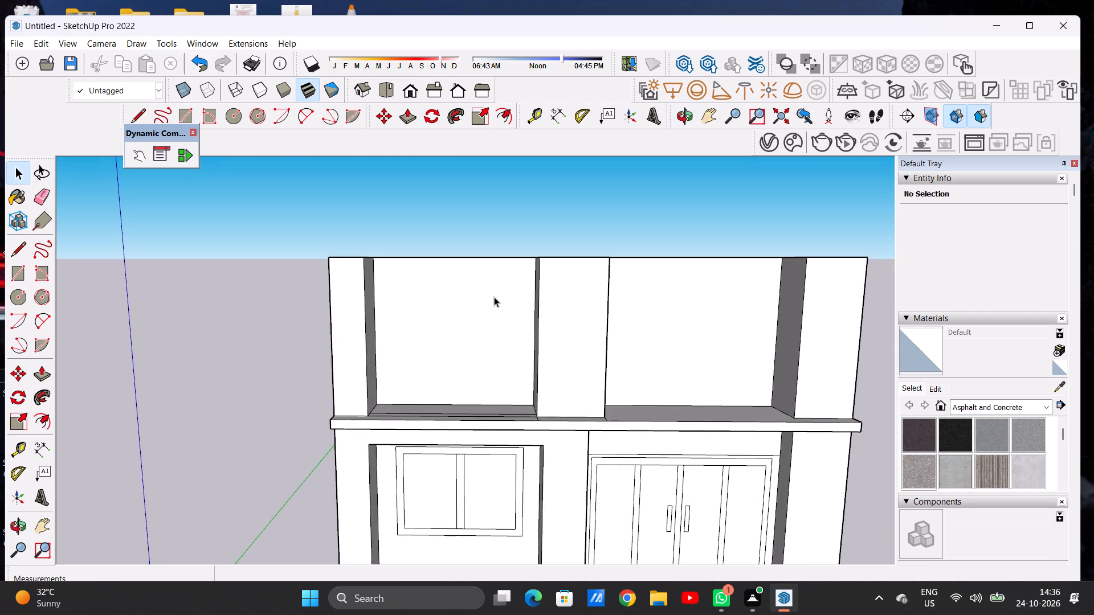
scroll(494, 297, "up", 2)
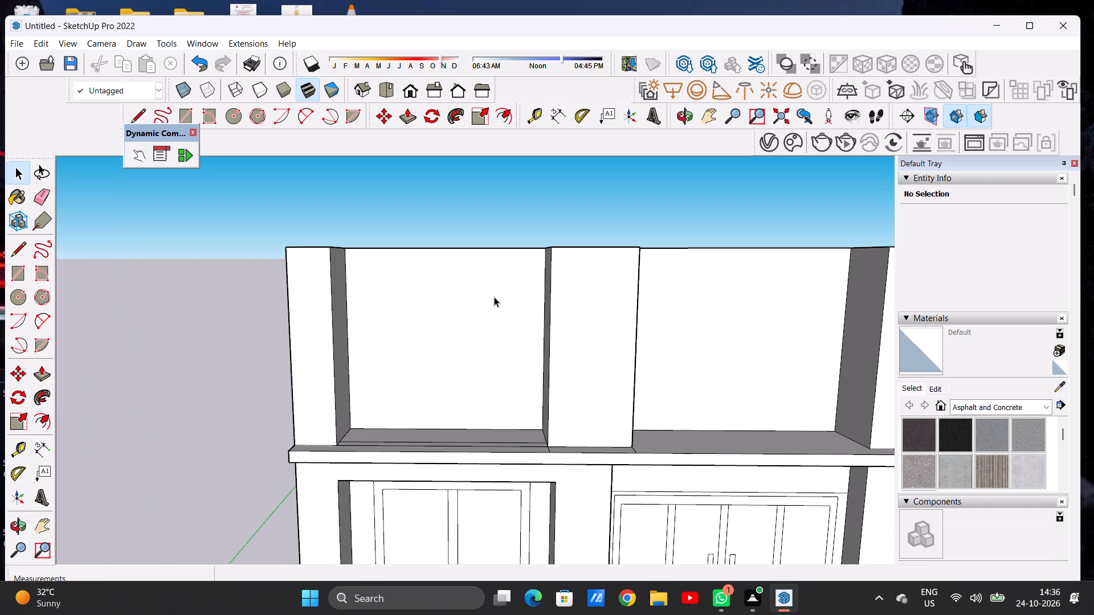
key("r")
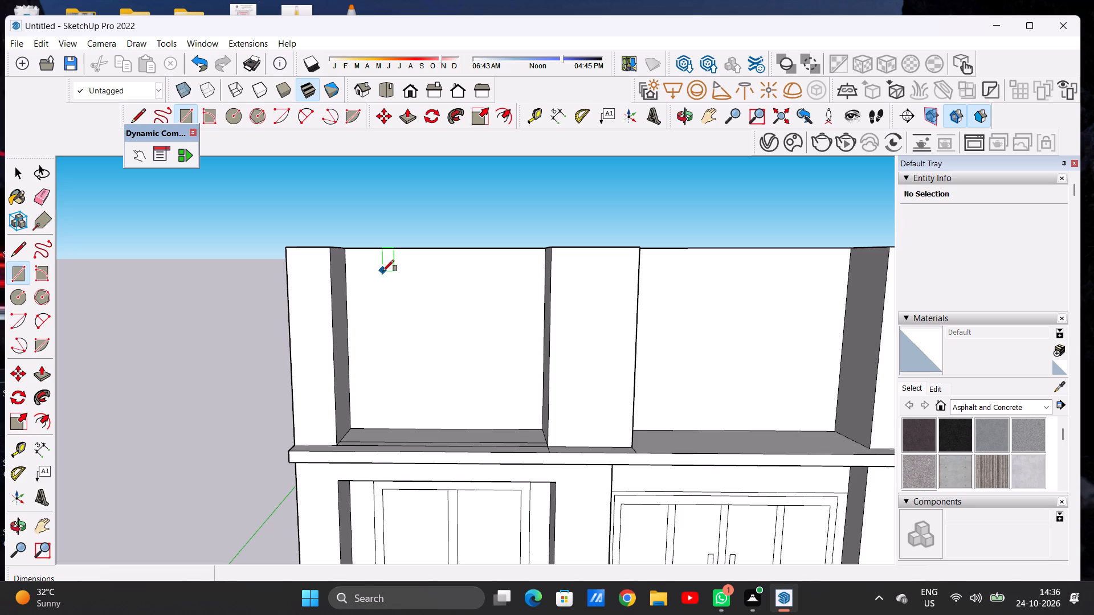
left_click(383, 271)
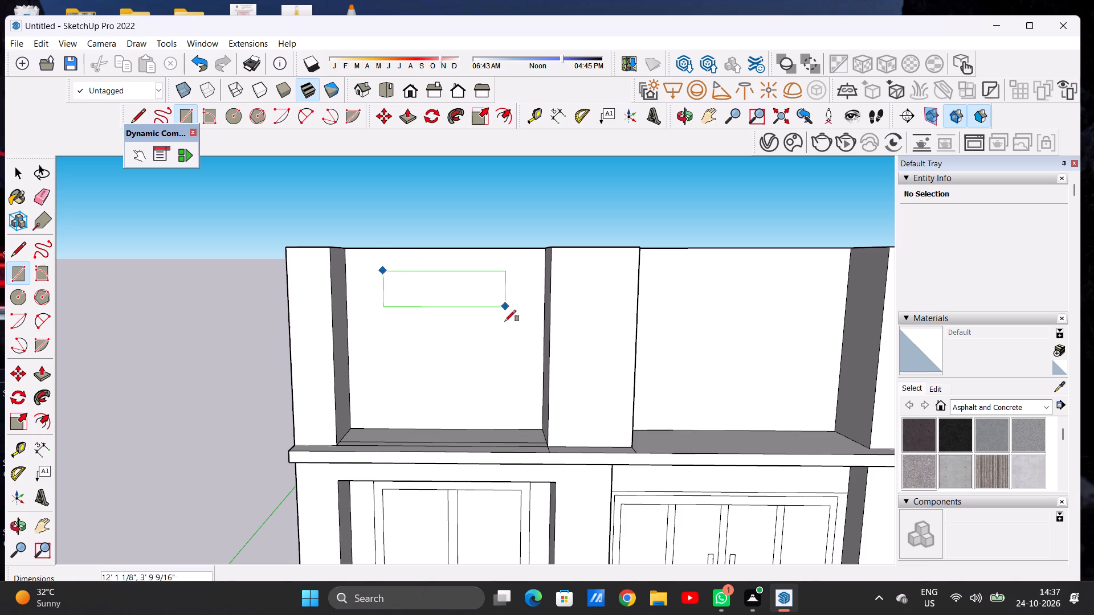
left_click(503, 408)
key("space")
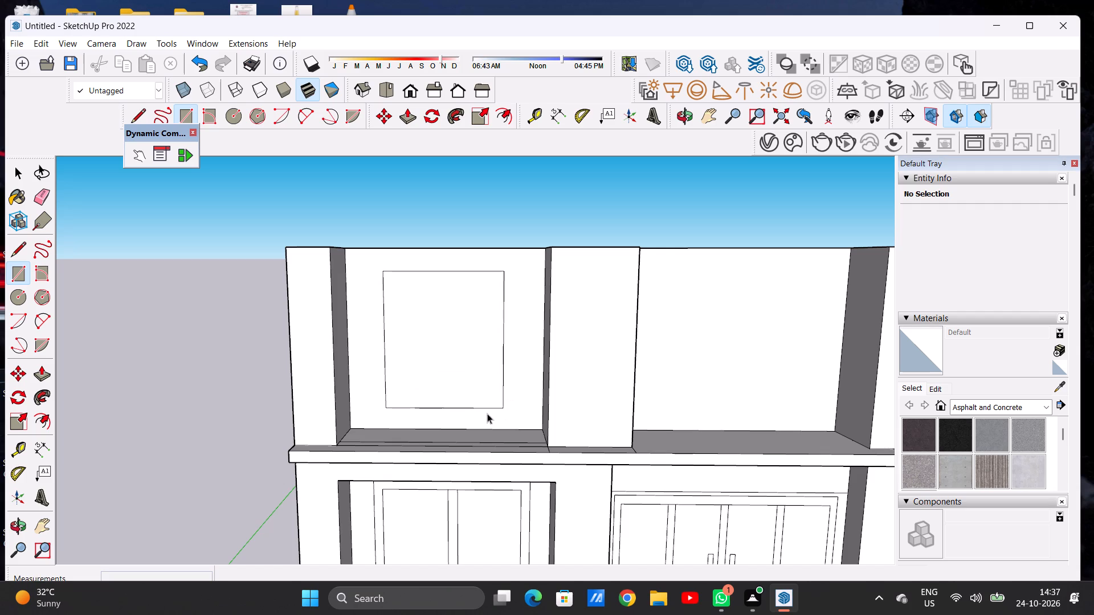
Examine the first floor's window rectangle and surrounding bays from the front and from above.
scroll(479, 433, "down", 1)
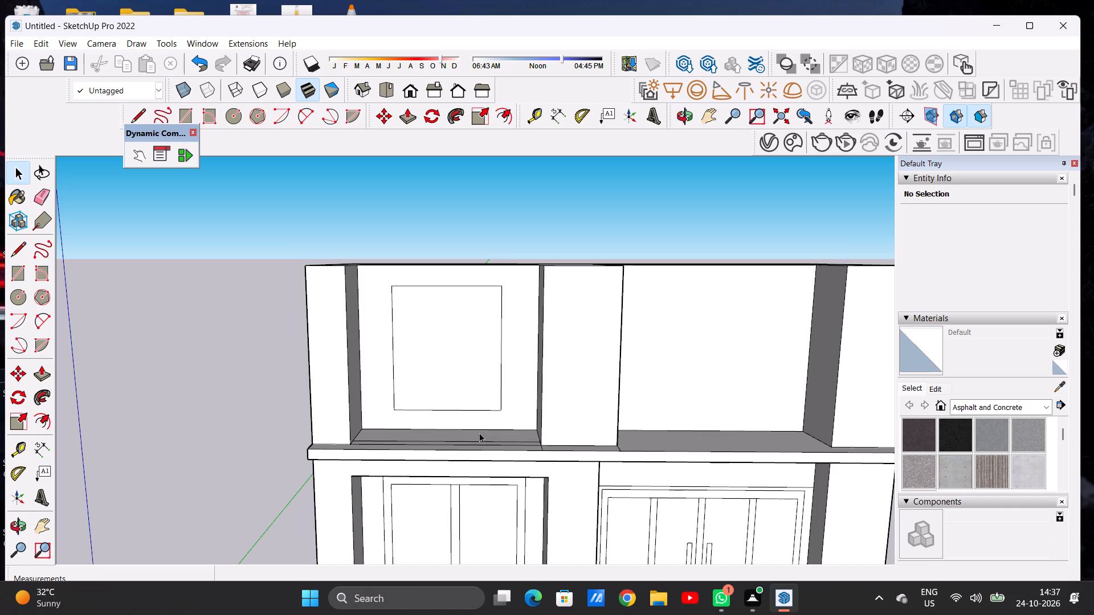
scroll(479, 433, "down", 6)
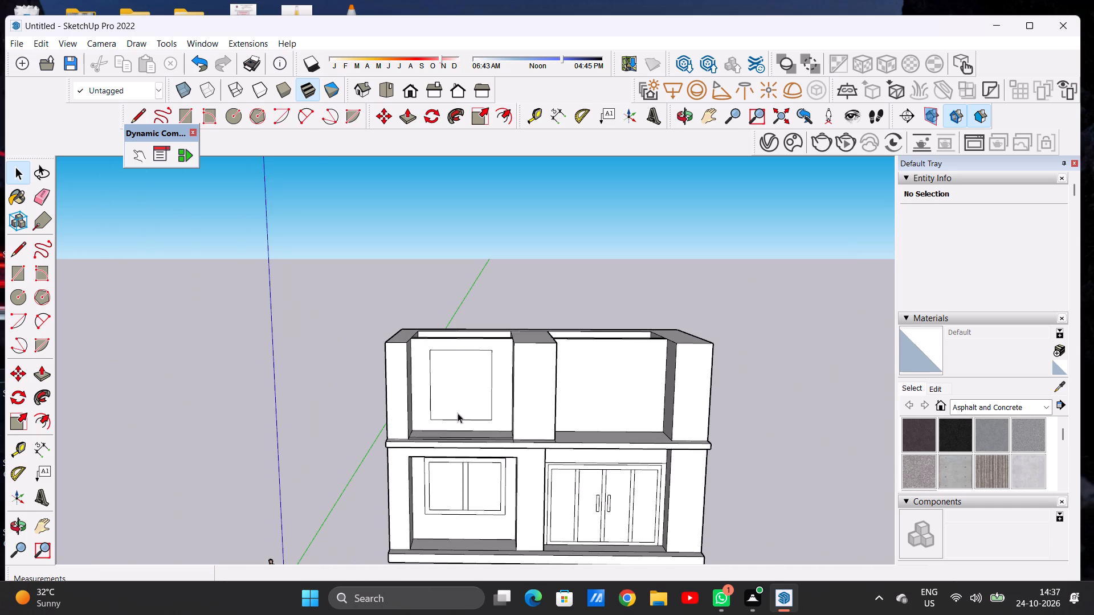
scroll(387, 409, "down", 5)
scroll(443, 379, "up", 6)
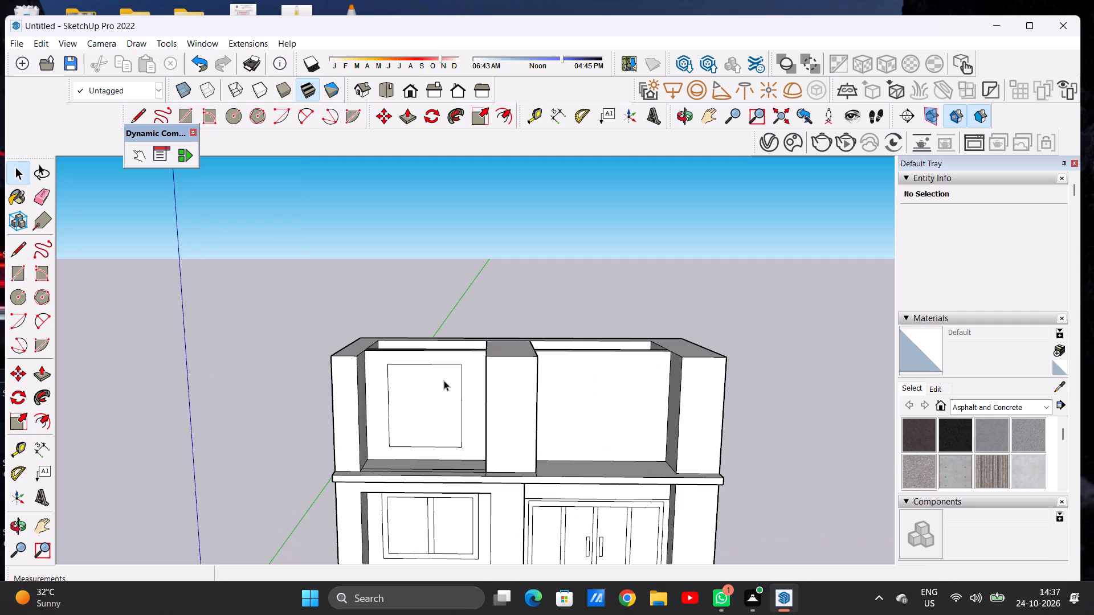
scroll(403, 399, "down", 4)
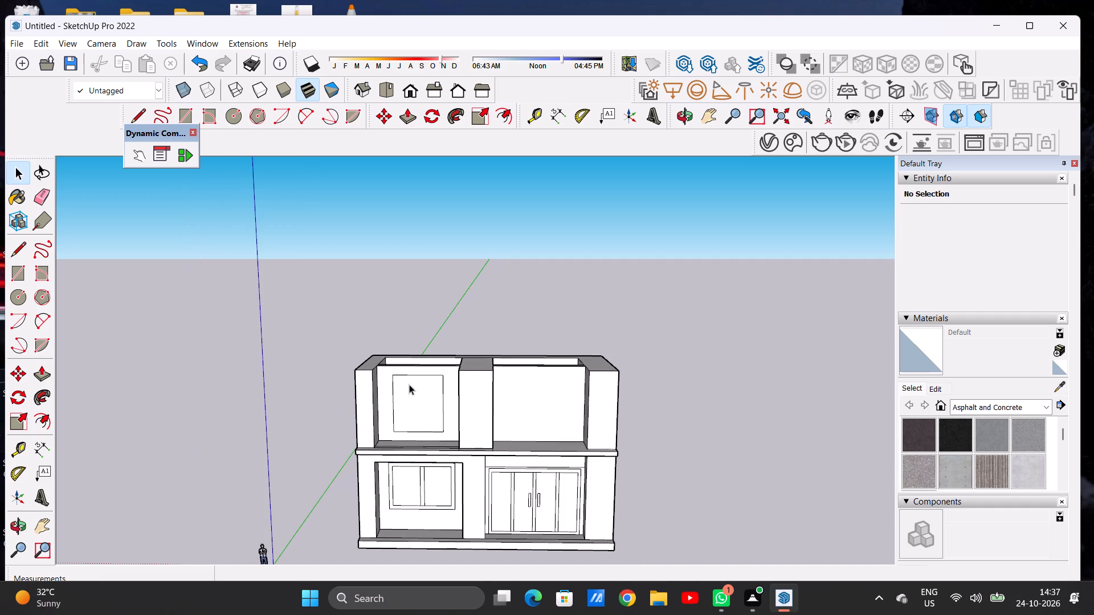
middle_click_drag(446, 367, 368, 492)
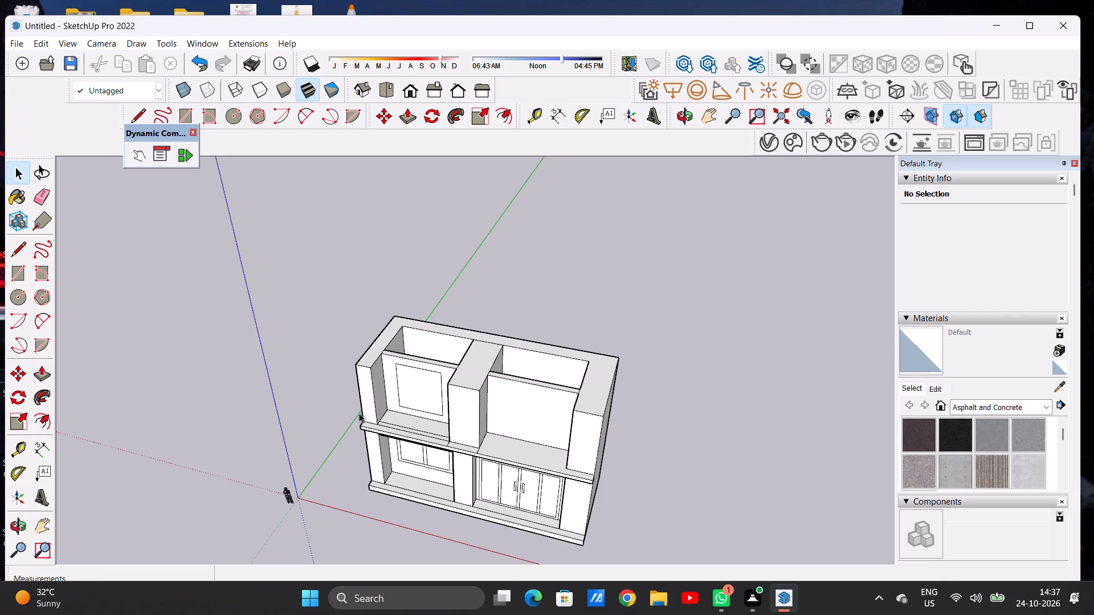
scroll(365, 362, "down", 5)
middle_click_drag(366, 403, 414, 376)
scroll(379, 388, "up", 8)
middle_click_drag(420, 387, 446, 315)
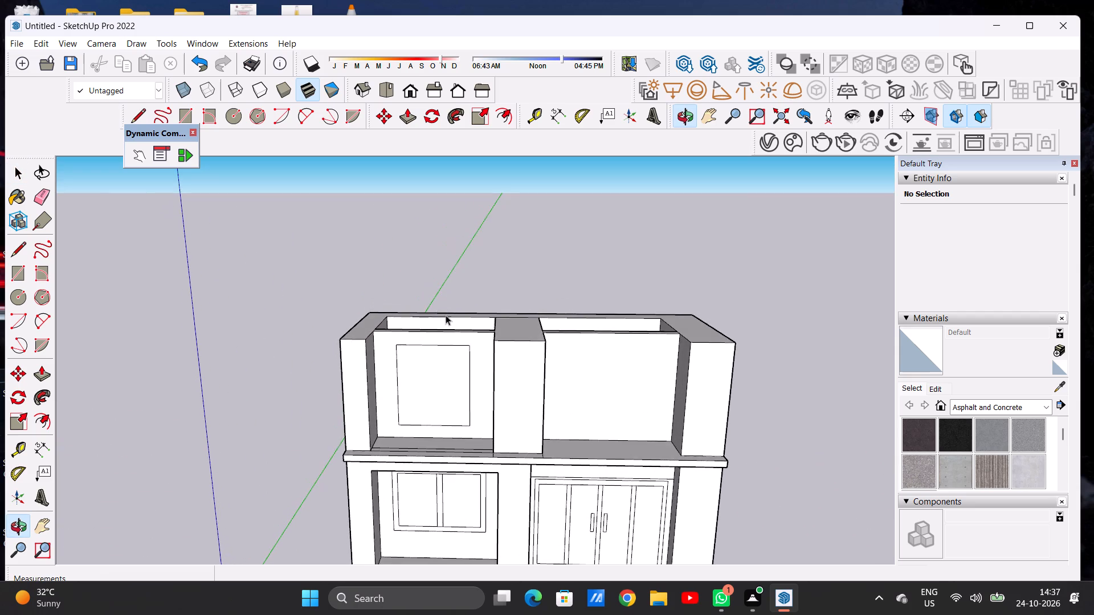
scroll(447, 391, "up", 3)
middle_click_drag(466, 437, 466, 403)
middle_click_drag(466, 400, 466, 388)
scroll(460, 372, "up", 2)
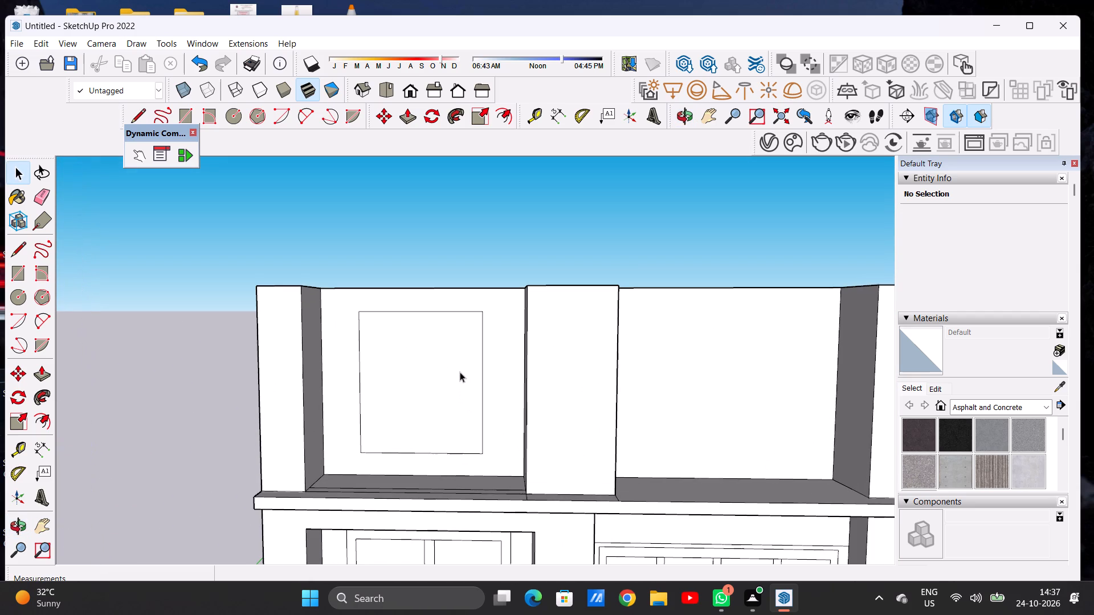
Offset the first-floor window rectangle inward by about 10 1/4" to form its frame.
type("OF")
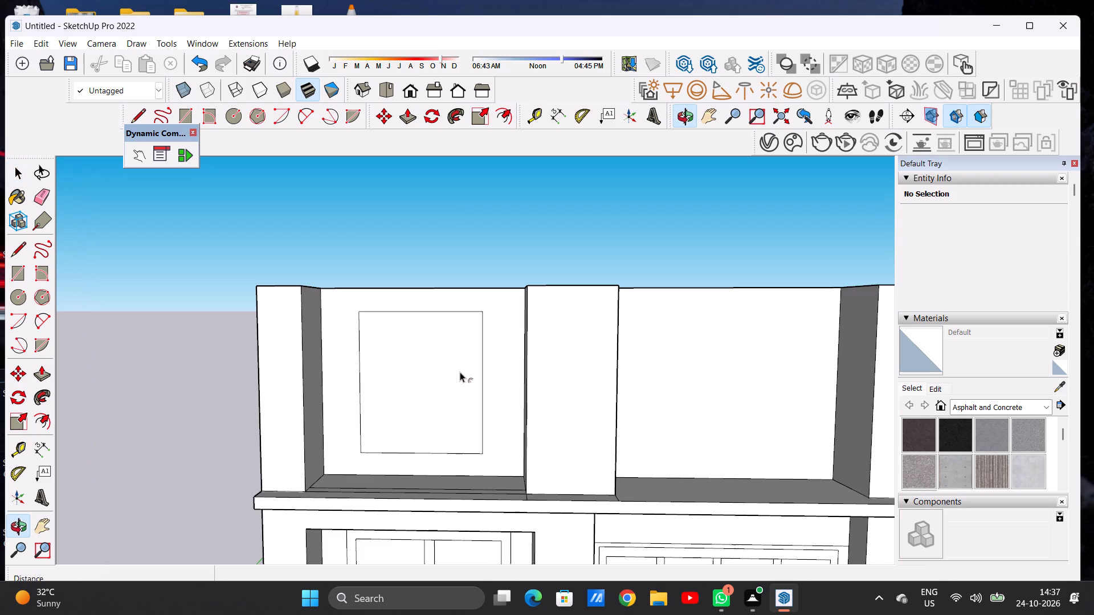
left_click(376, 330)
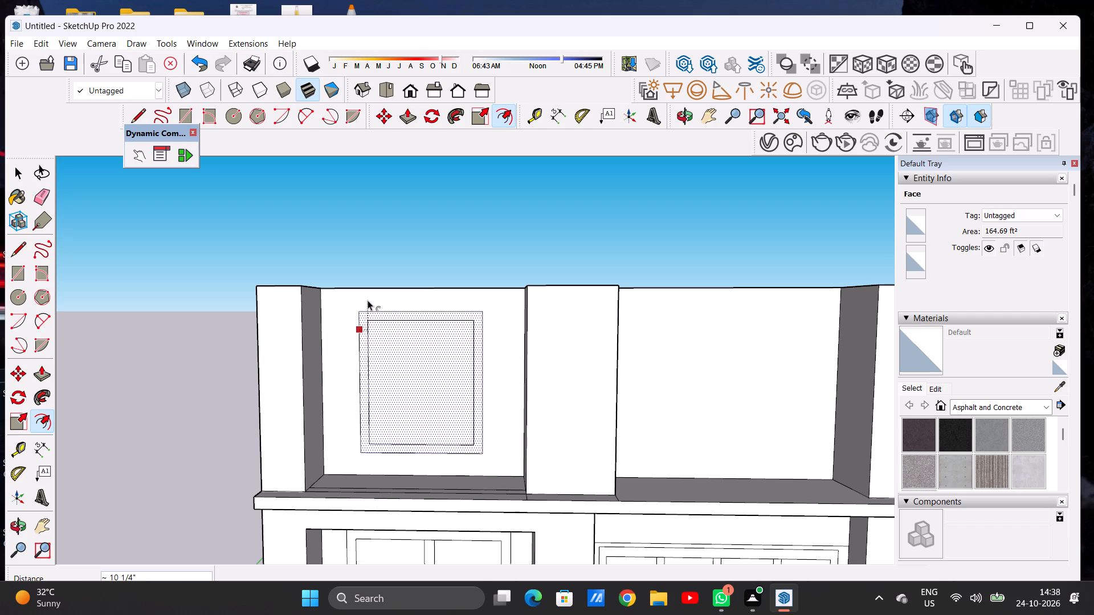
left_click(368, 300)
key("space")
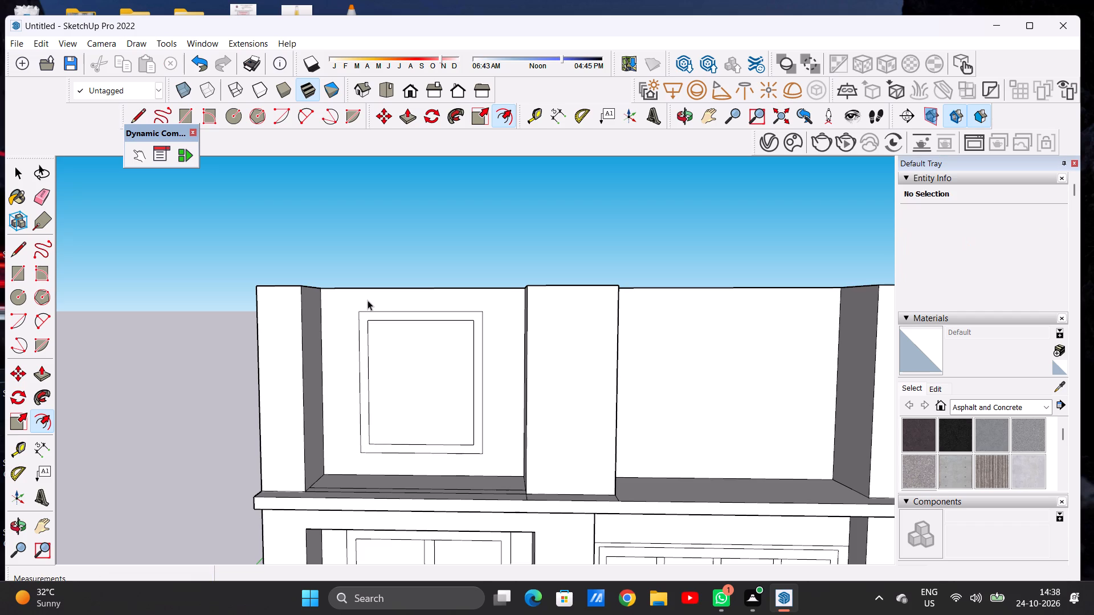
Draw two closely spaced vertical lines about 12' 1" long between the inner frame's top and bottom edges as a mullion.
scroll(362, 326, "down", 8)
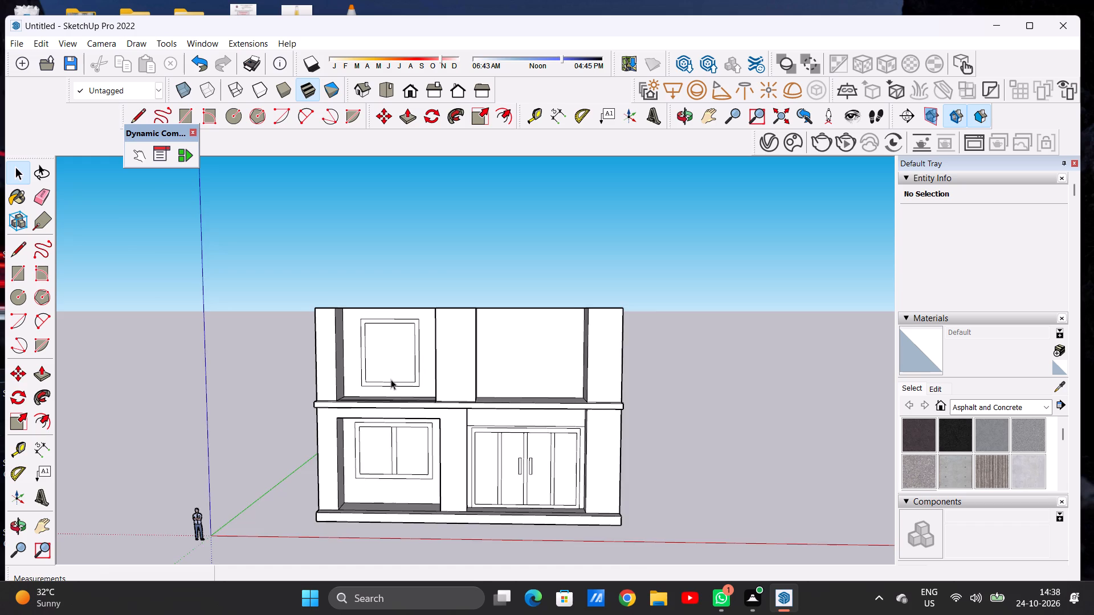
scroll(391, 379, "up", 3)
key("l")
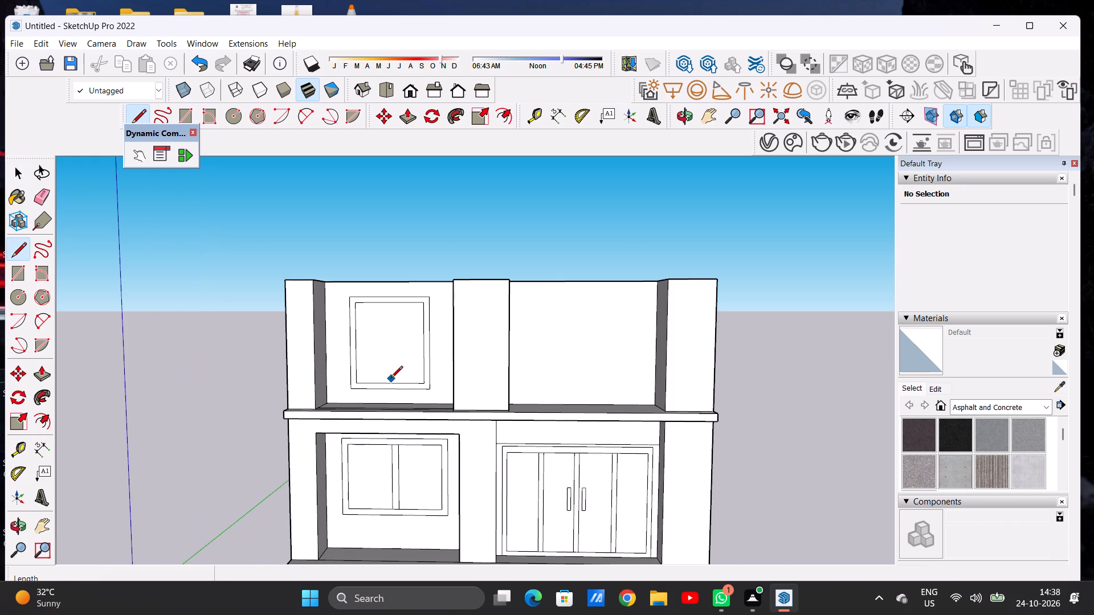
scroll(391, 379, "up", 5)
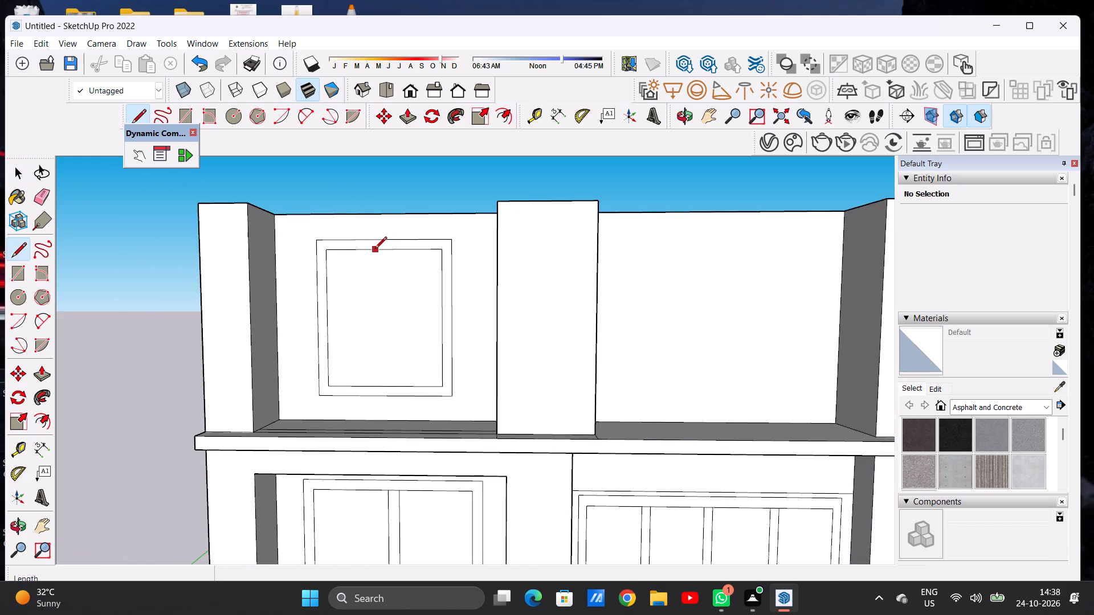
left_click(375, 249)
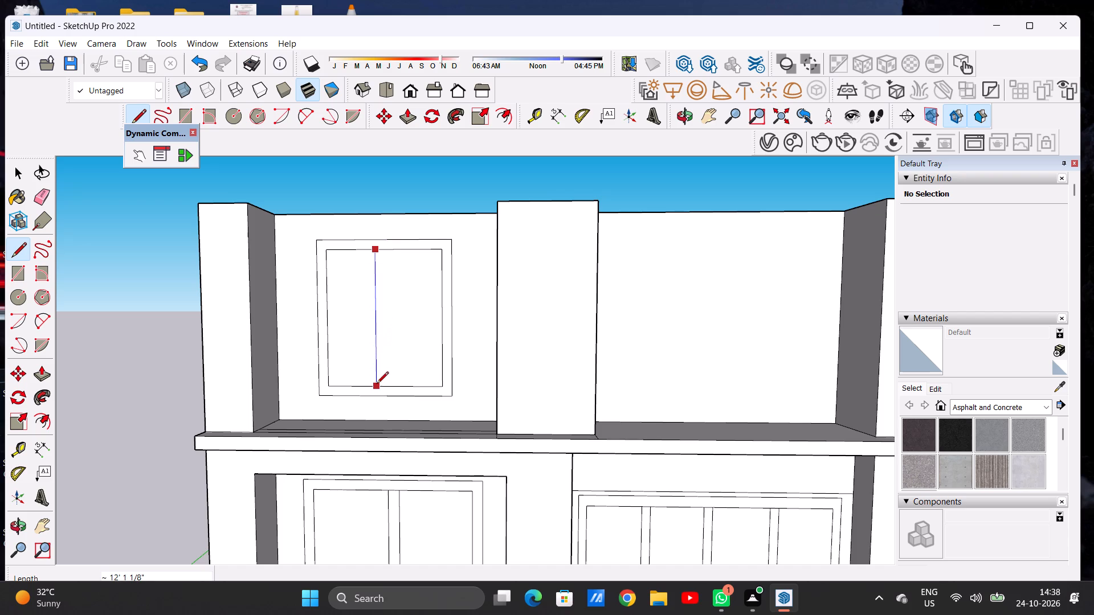
left_click(377, 384)
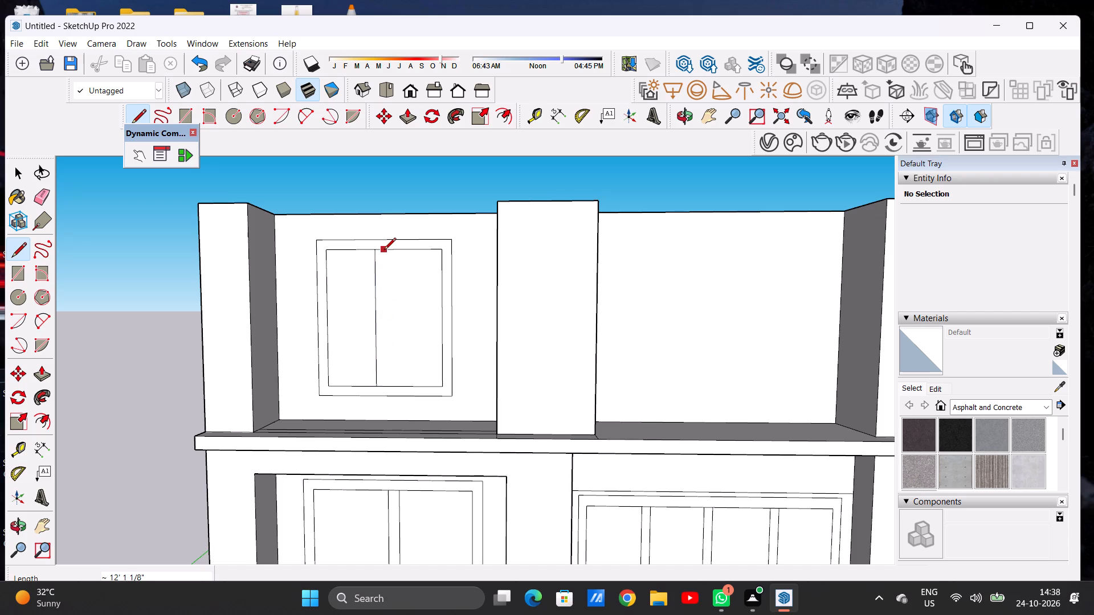
left_click(384, 251)
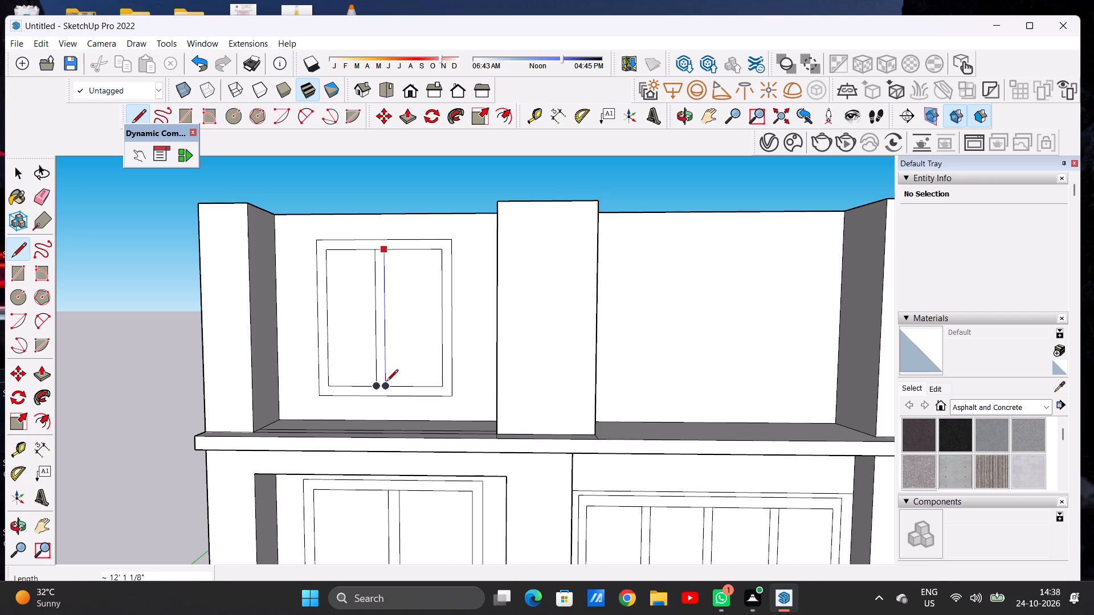
left_click(386, 382)
key("space")
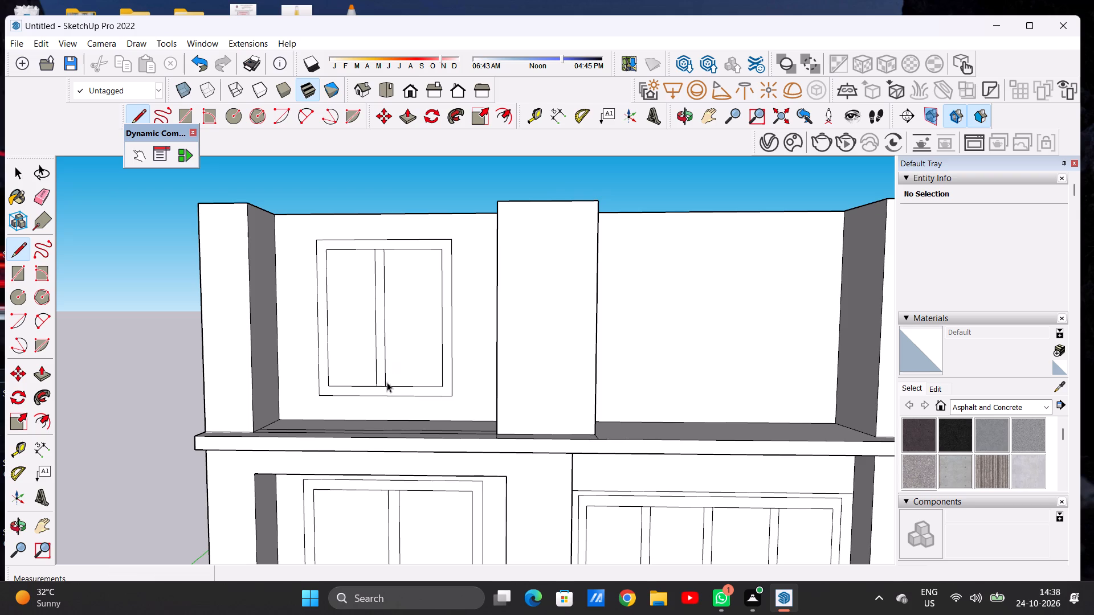
Move the mullion strip about 5" sideways toward the central column to centre it in the window.
scroll(381, 380, "up", 4)
double_click(381, 380)
key("m")
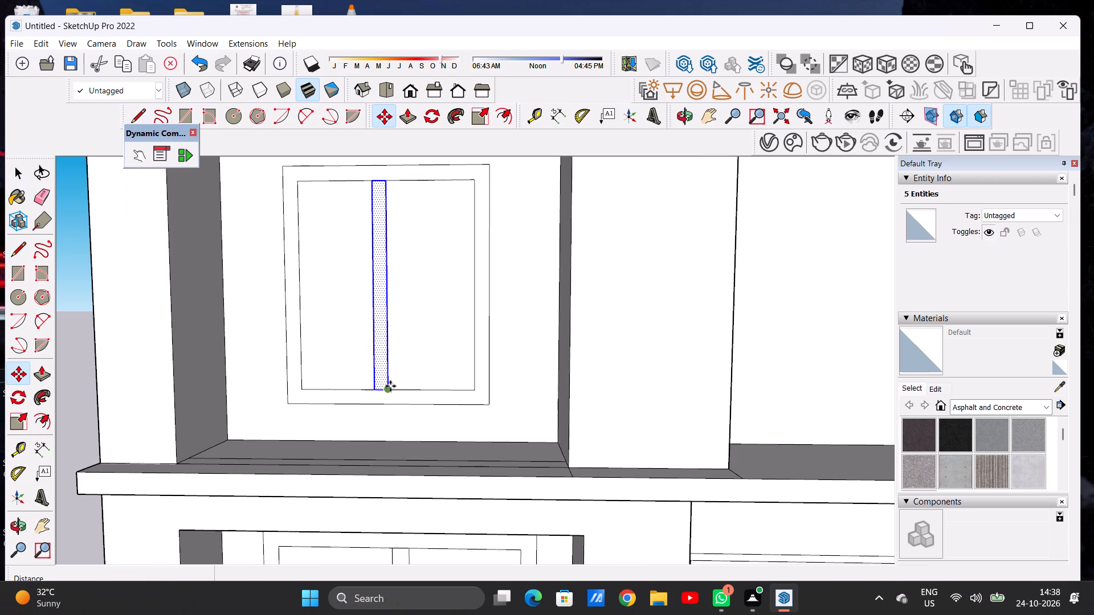
left_click(389, 391)
left_click(395, 392)
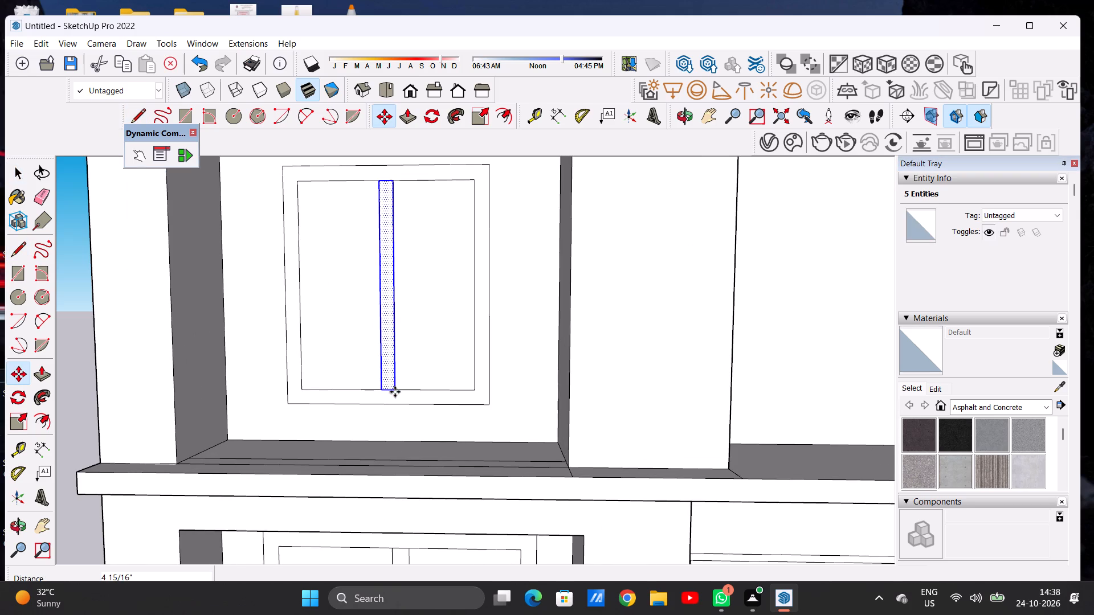
key("space")
scroll(332, 338, "down", 7)
left_click(410, 199)
Draw a circle of about 2 15/16" radius on the window-side floor strip, near the outer column.
scroll(362, 302, "down", 5)
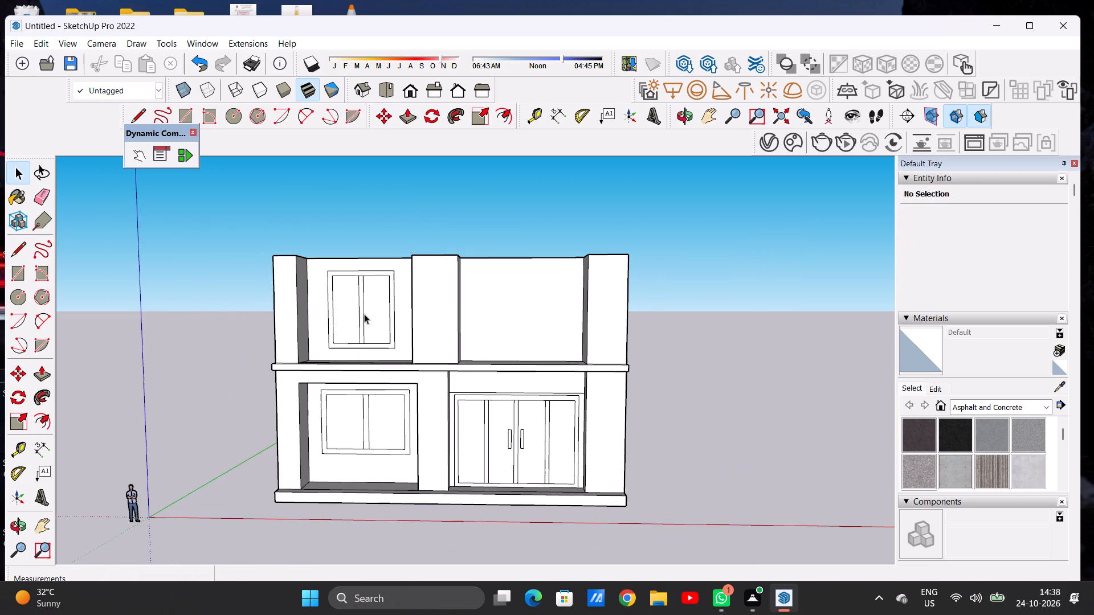
scroll(358, 355, "down", 4)
scroll(356, 347, "up", 7)
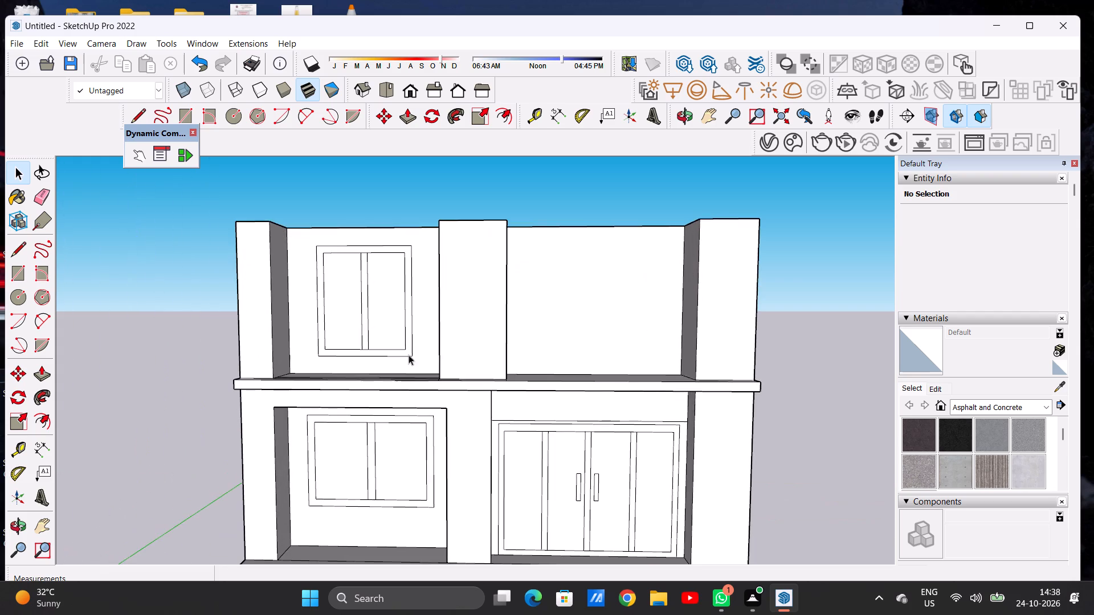
middle_click_drag(391, 328, 395, 458)
scroll(519, 375, "down", 6)
scroll(454, 384, "up", 4)
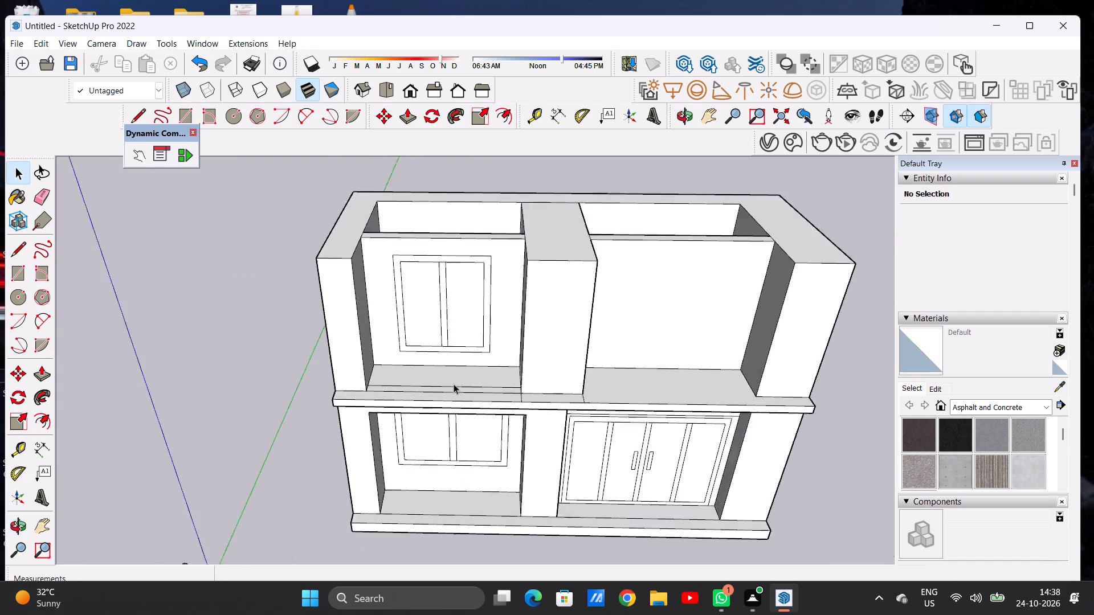
scroll(454, 384, "up", 5)
scroll(565, 398, "up", 3)
middle_click_drag(513, 419, 515, 425)
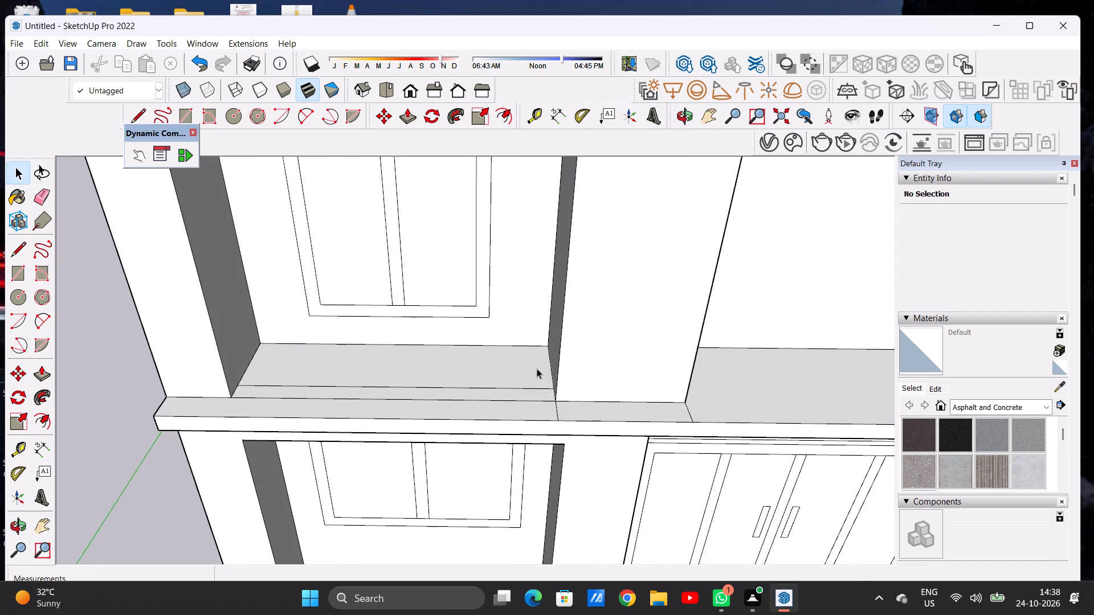
scroll(537, 368, "down", 4)
scroll(537, 368, "up", 1)
scroll(537, 368, "down", 1)
middle_click_drag(492, 368, 495, 428)
scroll(483, 405, "up", 6)
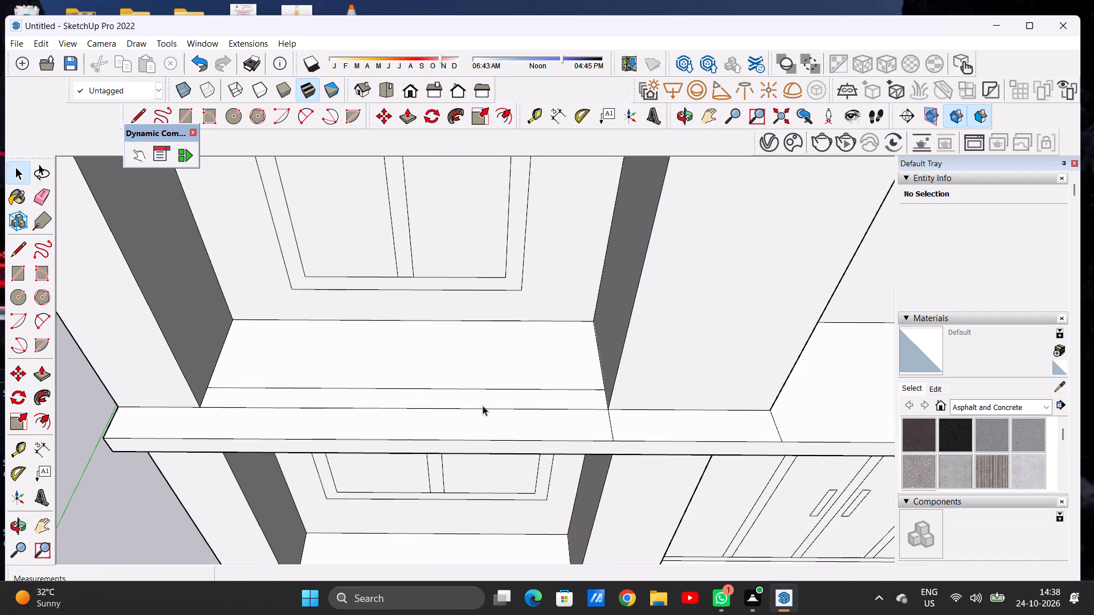
key("c")
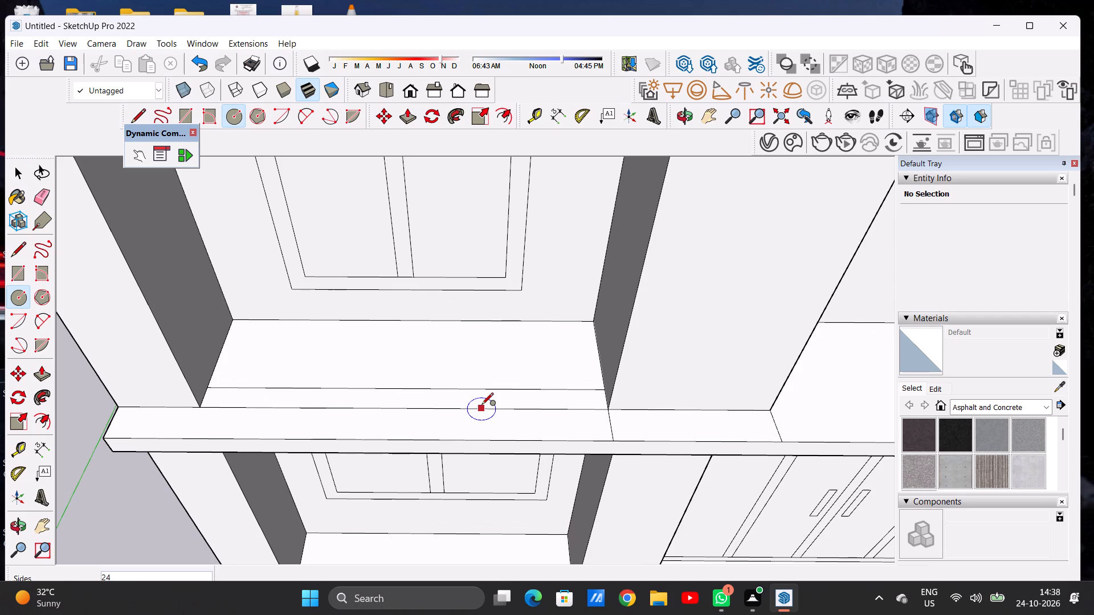
scroll(219, 392, "up", 2)
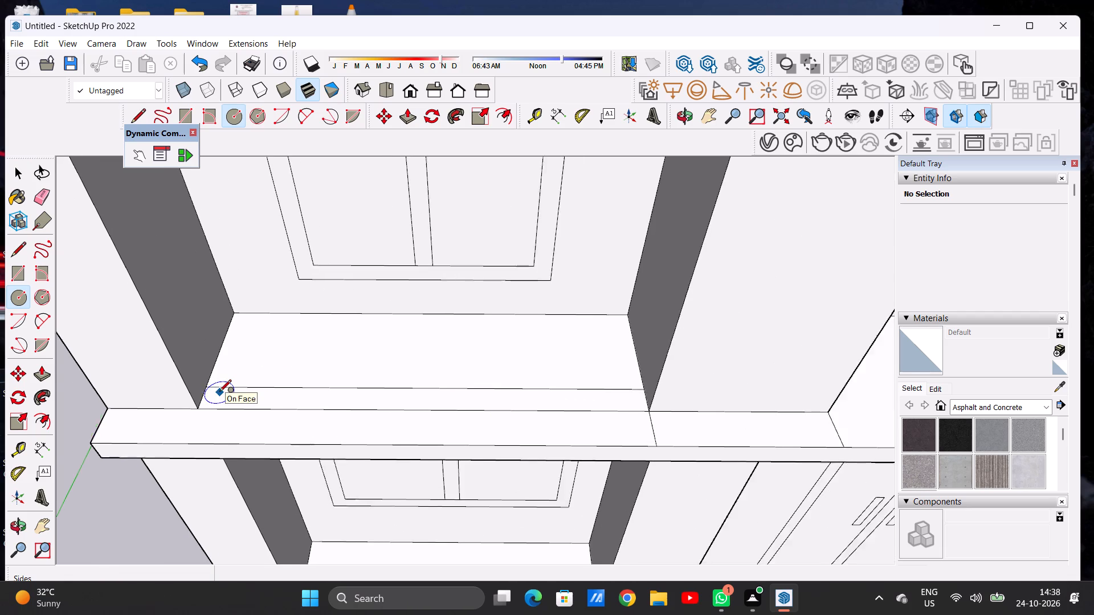
scroll(219, 392, "up", 2)
scroll(219, 392, "down", 1)
scroll(219, 392, "up", 2)
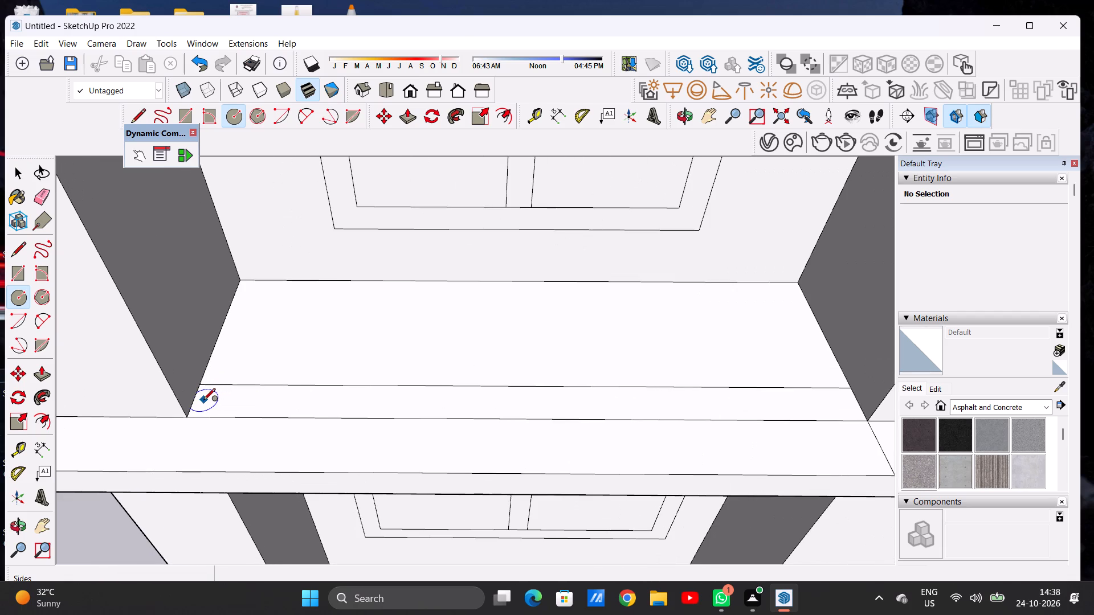
left_click(210, 401)
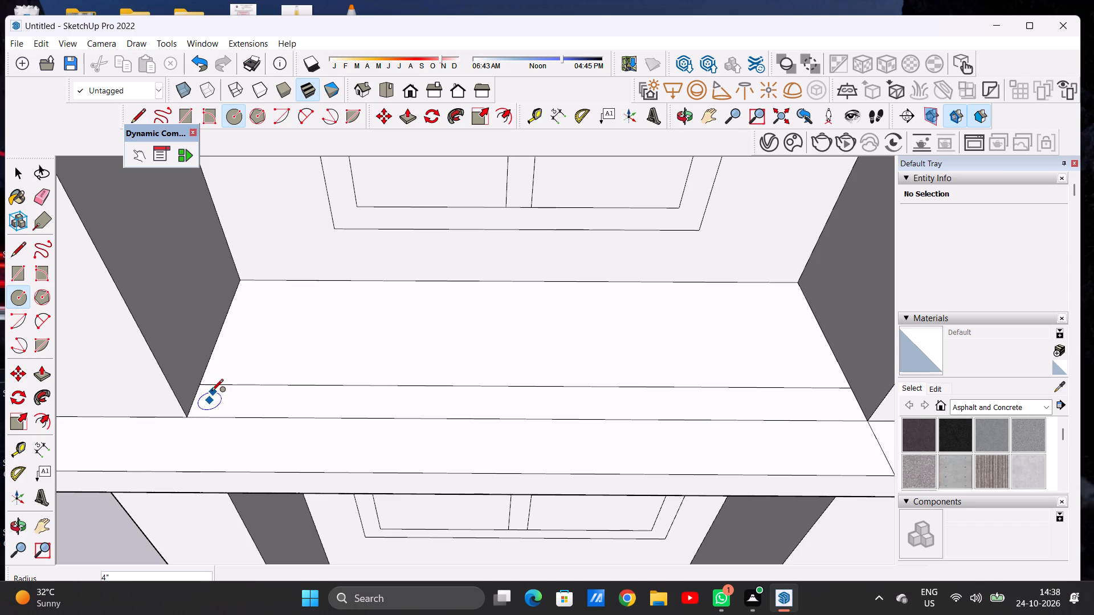
scroll(211, 401, "up", 6)
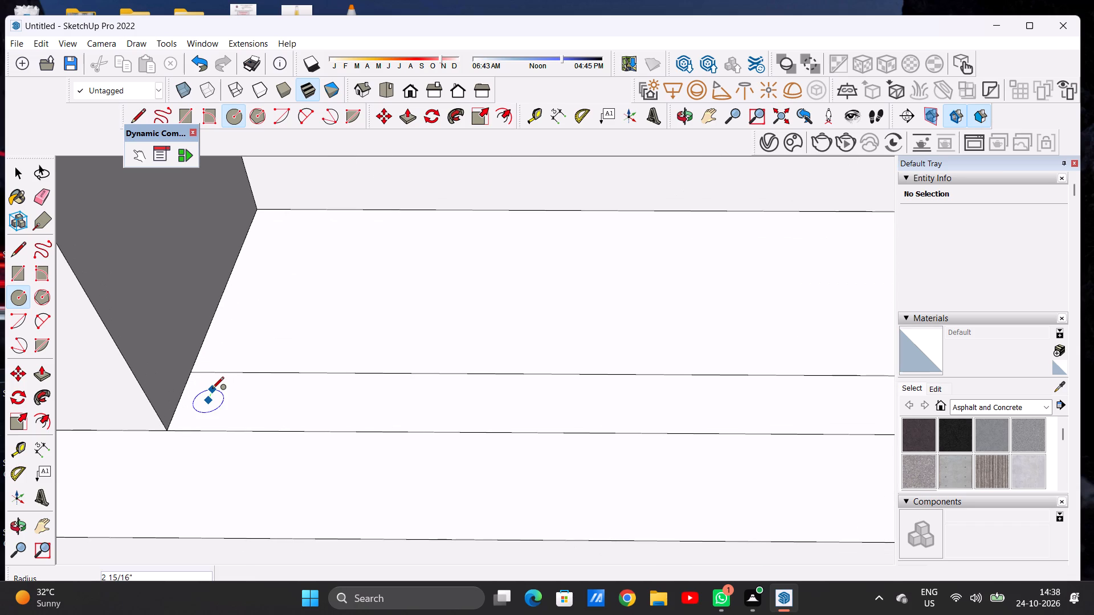
left_click(213, 389)
key("space")
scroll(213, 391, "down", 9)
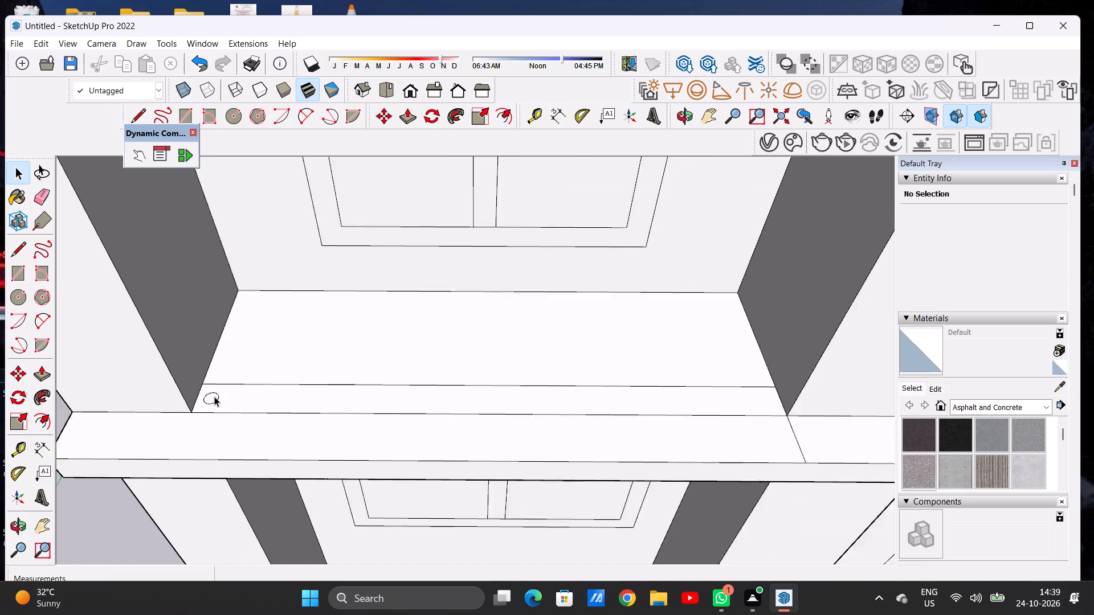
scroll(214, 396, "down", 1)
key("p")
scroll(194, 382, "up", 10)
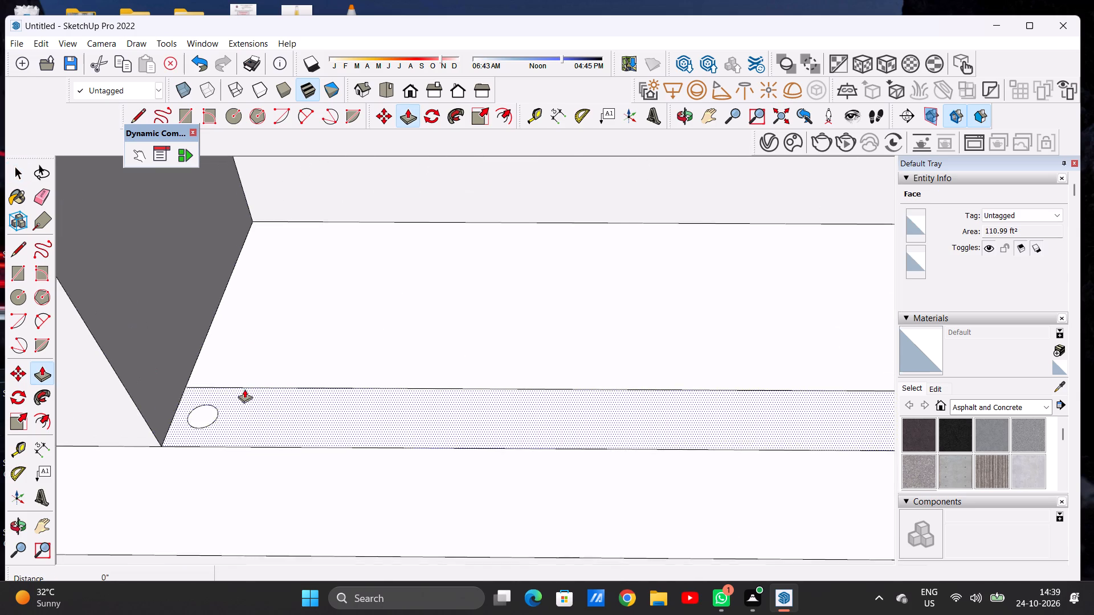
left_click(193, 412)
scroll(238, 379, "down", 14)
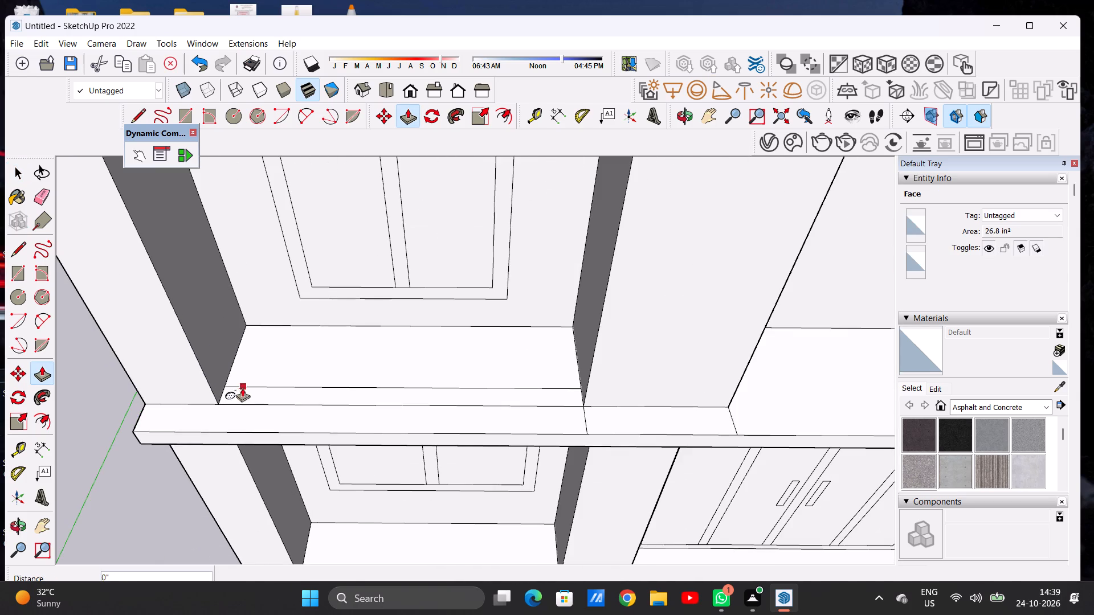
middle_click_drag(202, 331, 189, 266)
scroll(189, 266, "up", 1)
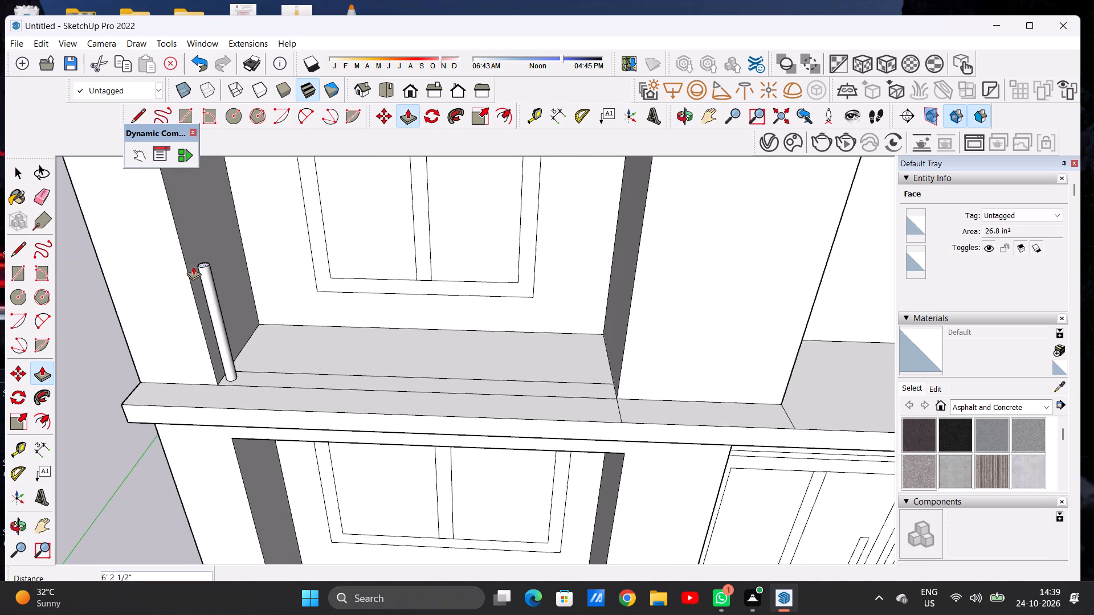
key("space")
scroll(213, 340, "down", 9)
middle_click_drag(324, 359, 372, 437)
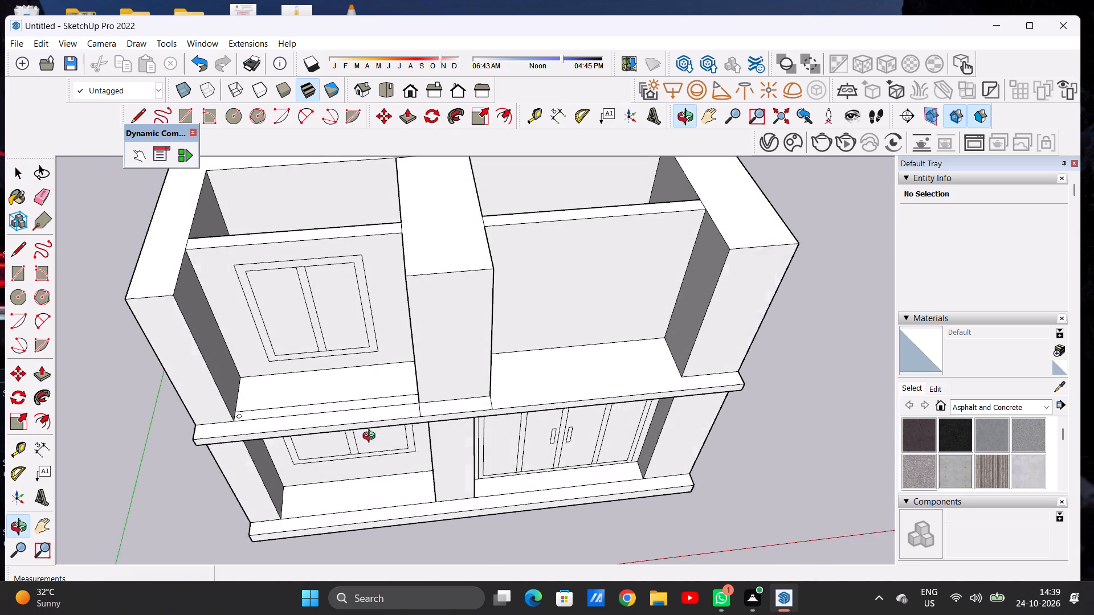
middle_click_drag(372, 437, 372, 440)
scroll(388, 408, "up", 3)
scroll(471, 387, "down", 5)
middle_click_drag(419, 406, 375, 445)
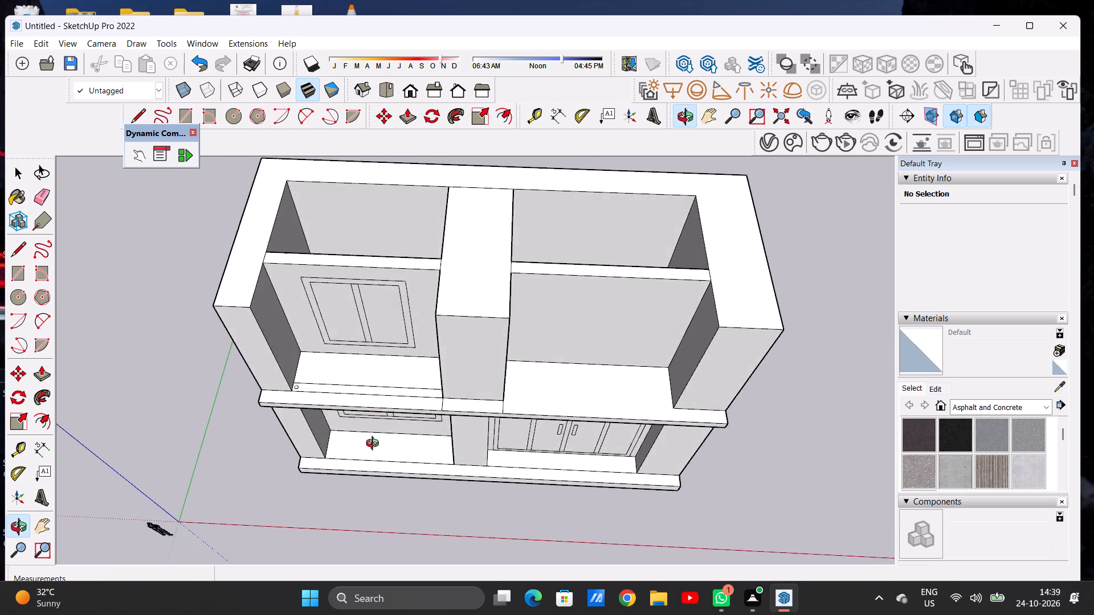
Copy the post circle about 18' 8 1/2" along the window-side floor strip to its end beside the central column.
middle_click_drag(375, 445, 406, 458)
scroll(423, 418, "up", 12)
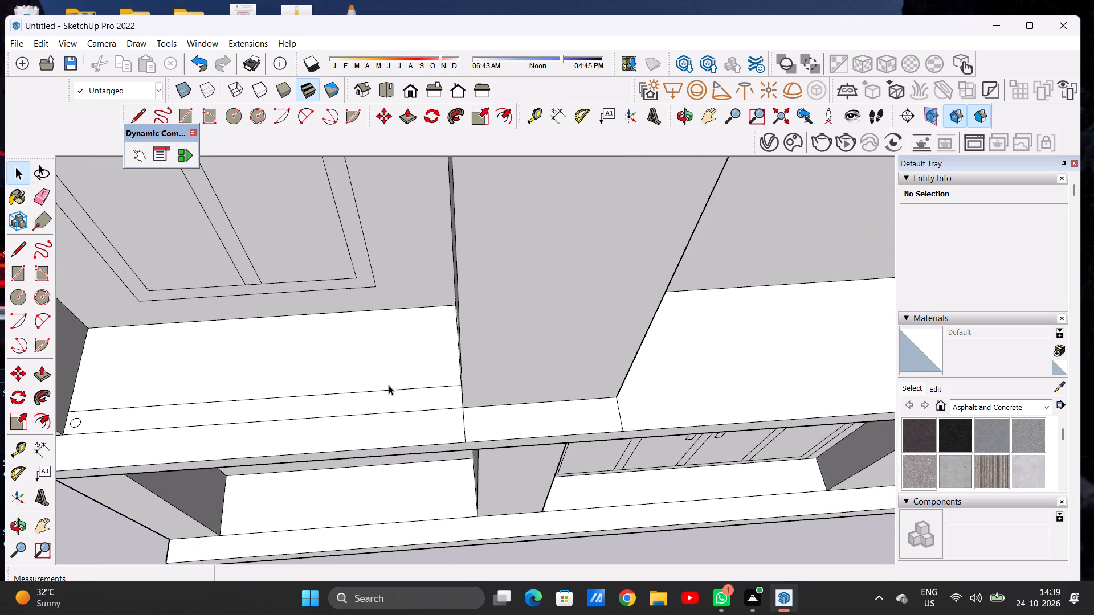
scroll(451, 376, "down", 4)
scroll(198, 399, "up", 6)
scroll(198, 399, "down", 1)
scroll(195, 411, "up", 6)
double_click(188, 415)
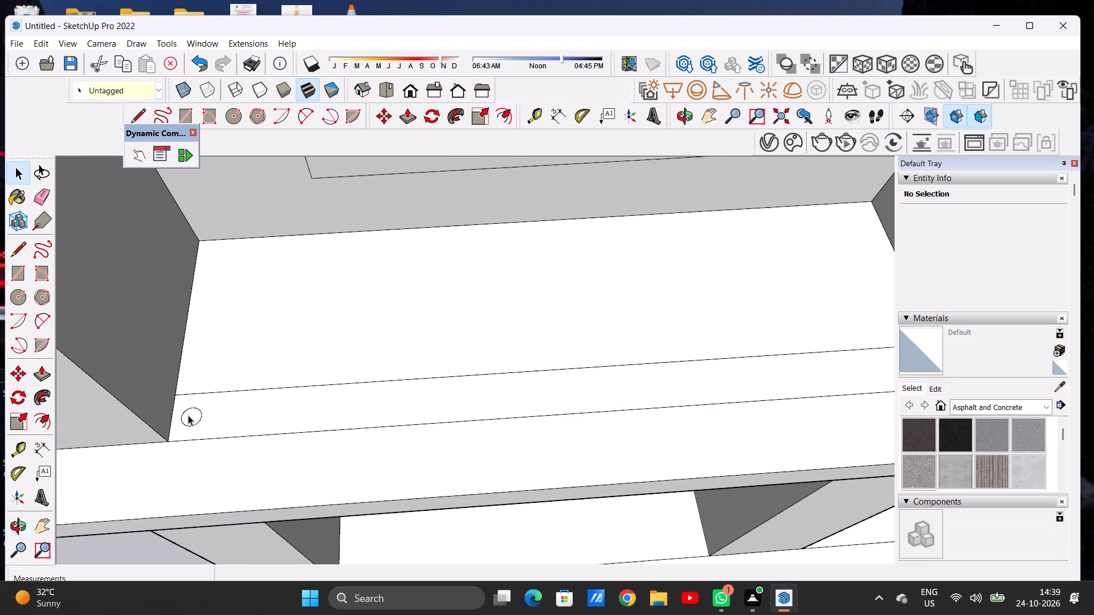
key("m")
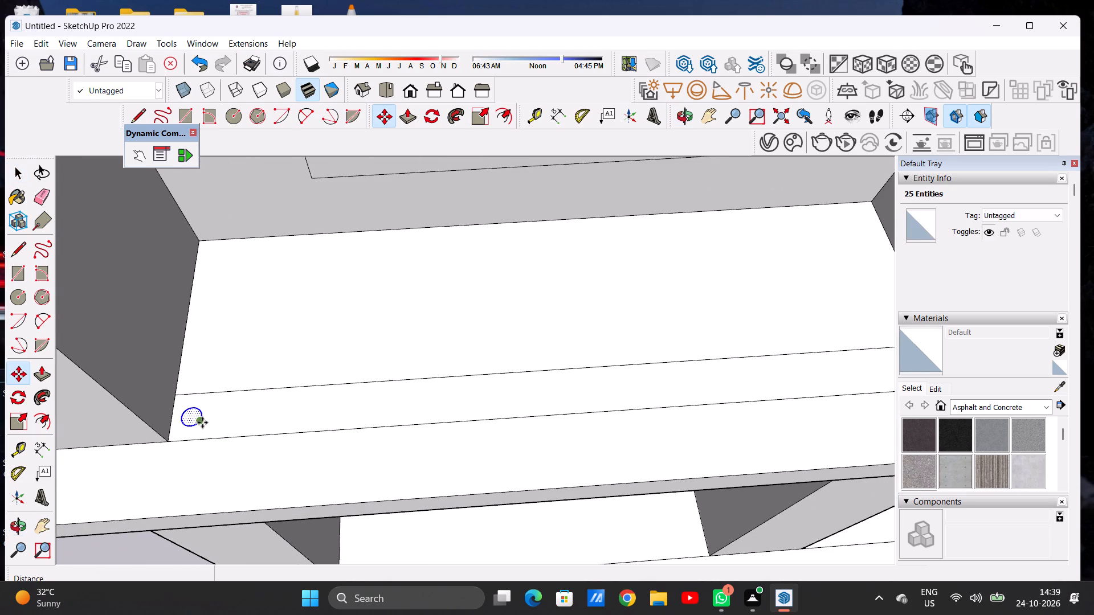
left_click(202, 423)
scroll(272, 421, "down", 2)
scroll(272, 421, "up", 1)
scroll(272, 421, "down", 4)
scroll(607, 404, "up", 2)
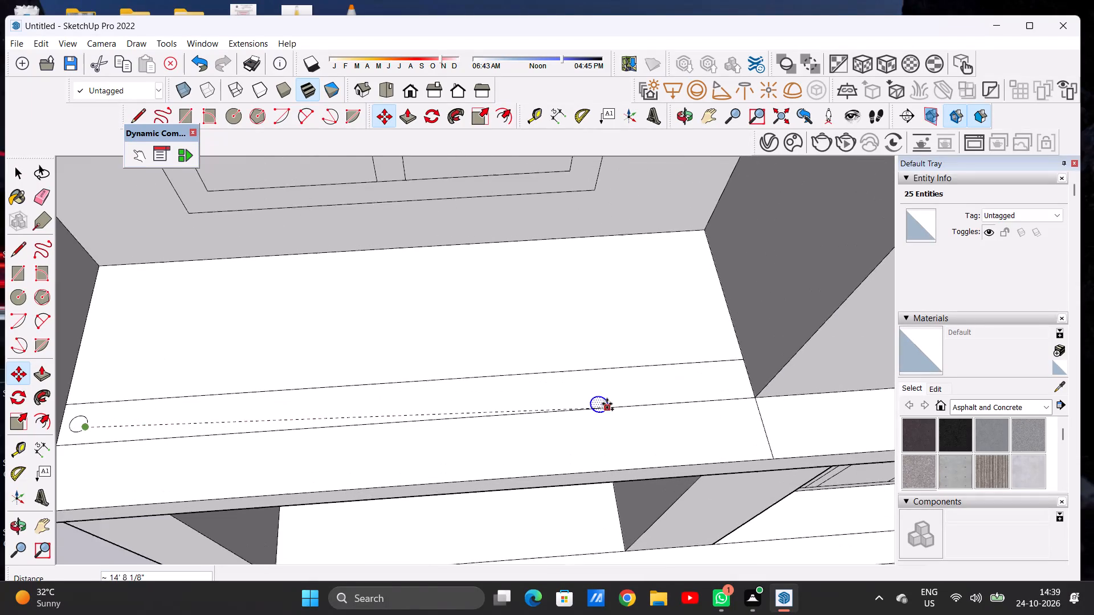
scroll(607, 404, "up", 3)
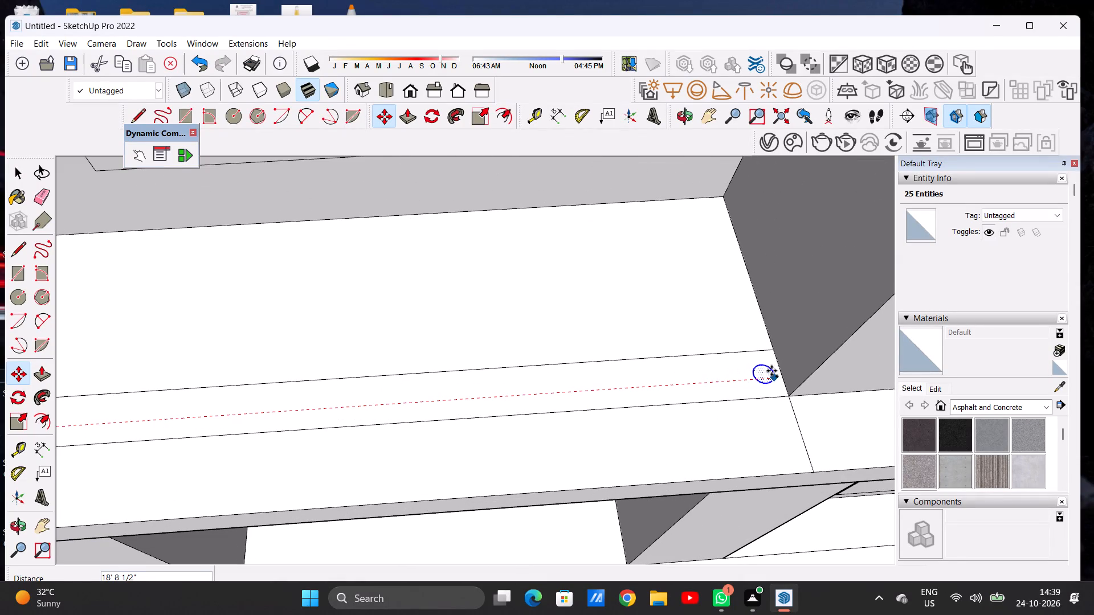
left_click(771, 371)
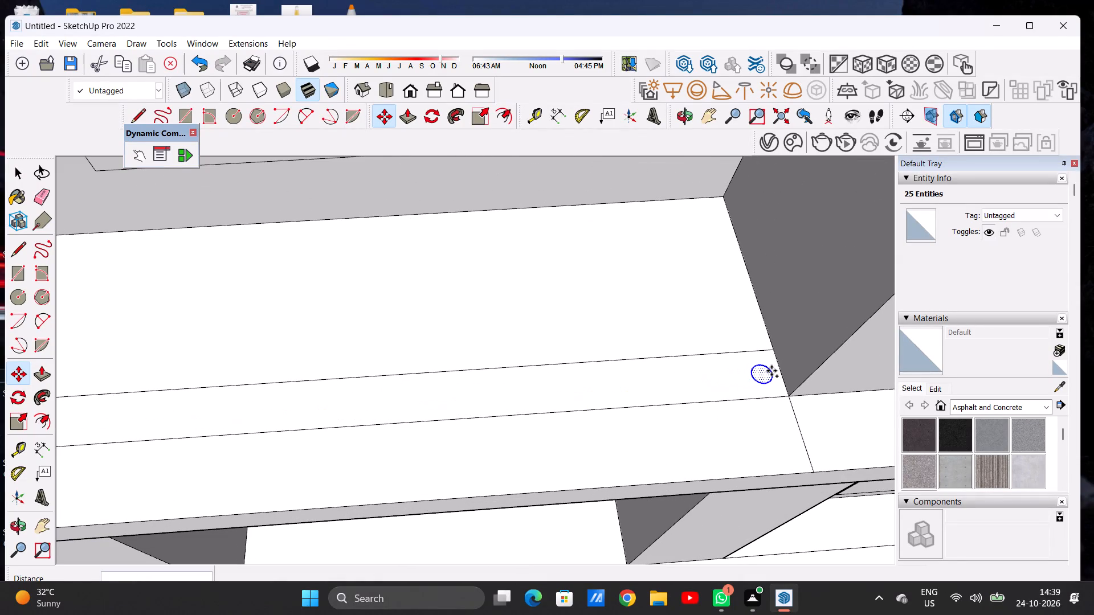
Copy the post circle beside the central column about 9' 2 15/16" back along the strip to its middle.
left_click(771, 371)
scroll(631, 376, "down", 7)
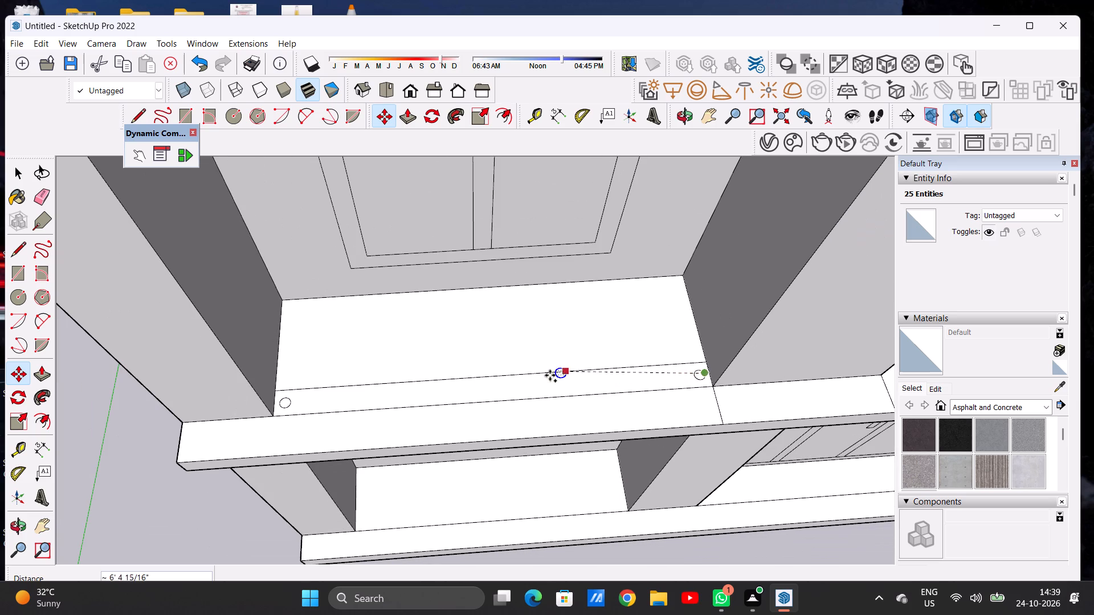
left_click(502, 387)
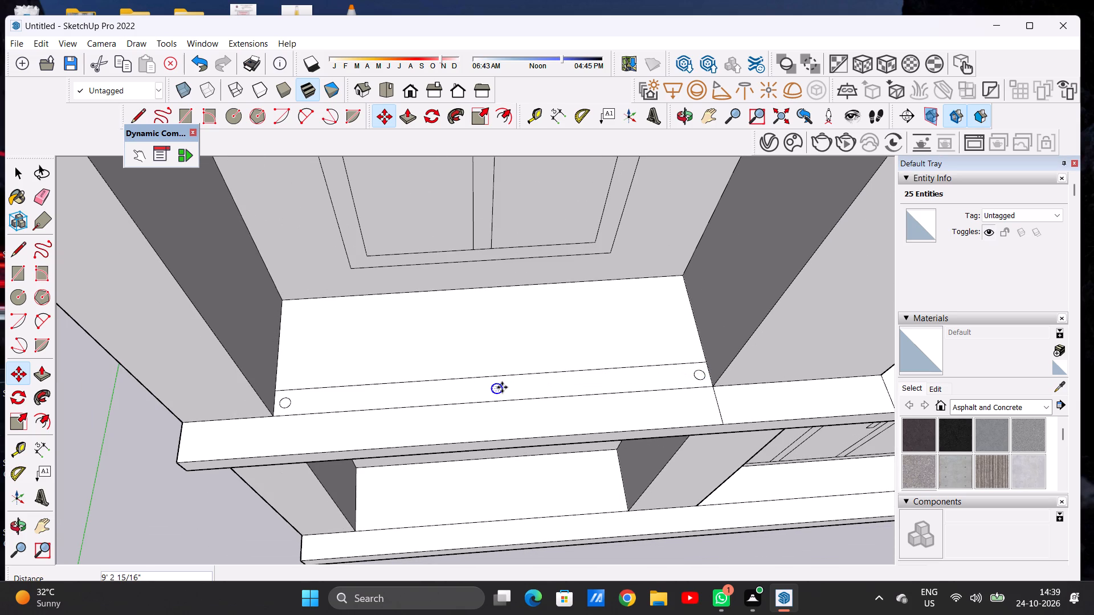
key("space")
scroll(468, 397, "down", 6)
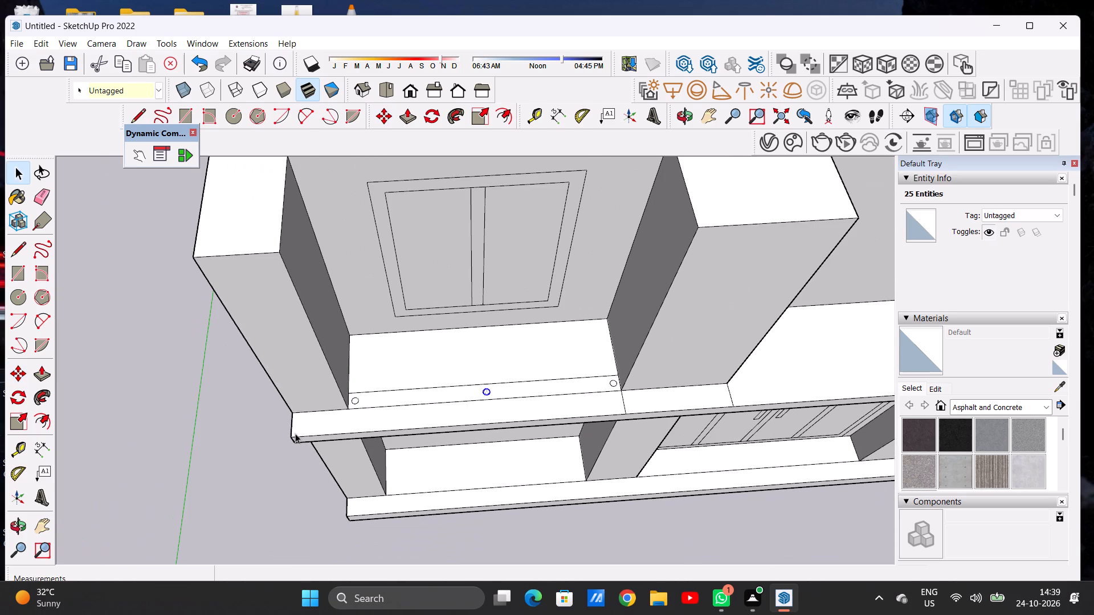
left_click(266, 438)
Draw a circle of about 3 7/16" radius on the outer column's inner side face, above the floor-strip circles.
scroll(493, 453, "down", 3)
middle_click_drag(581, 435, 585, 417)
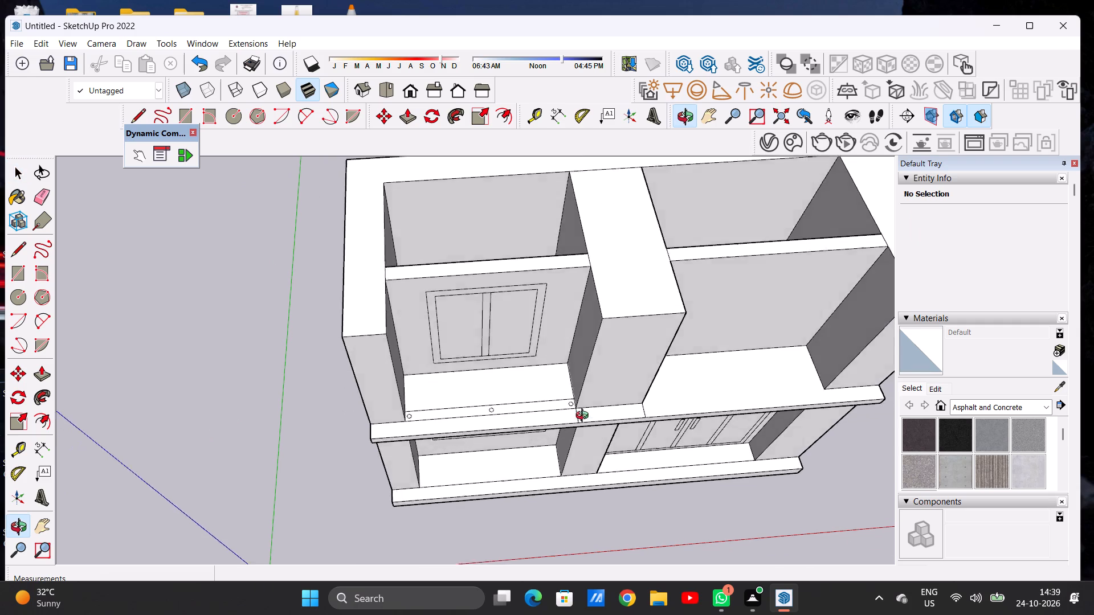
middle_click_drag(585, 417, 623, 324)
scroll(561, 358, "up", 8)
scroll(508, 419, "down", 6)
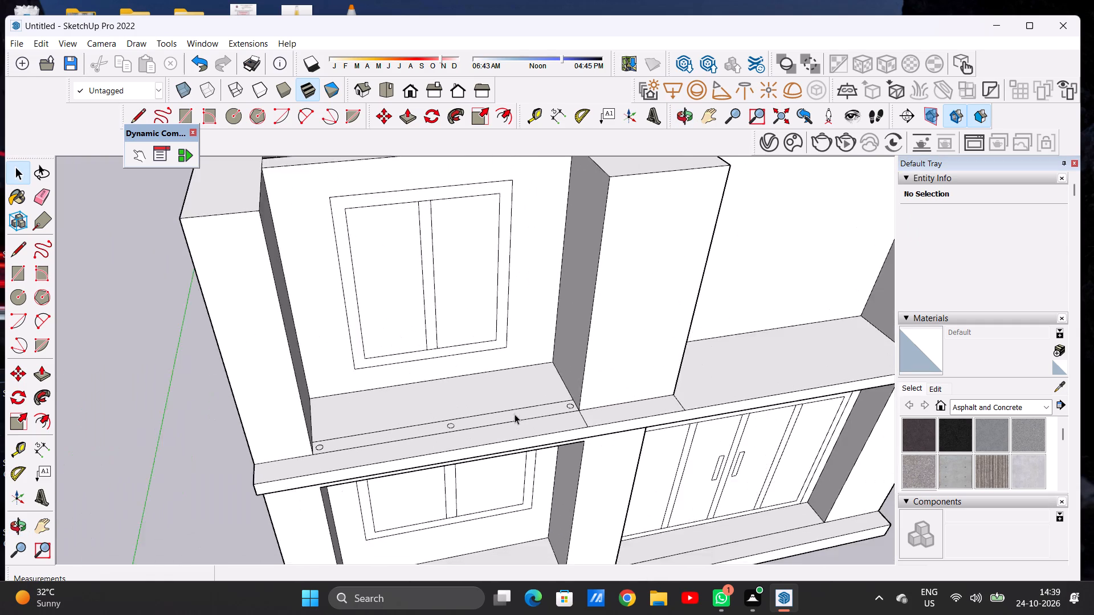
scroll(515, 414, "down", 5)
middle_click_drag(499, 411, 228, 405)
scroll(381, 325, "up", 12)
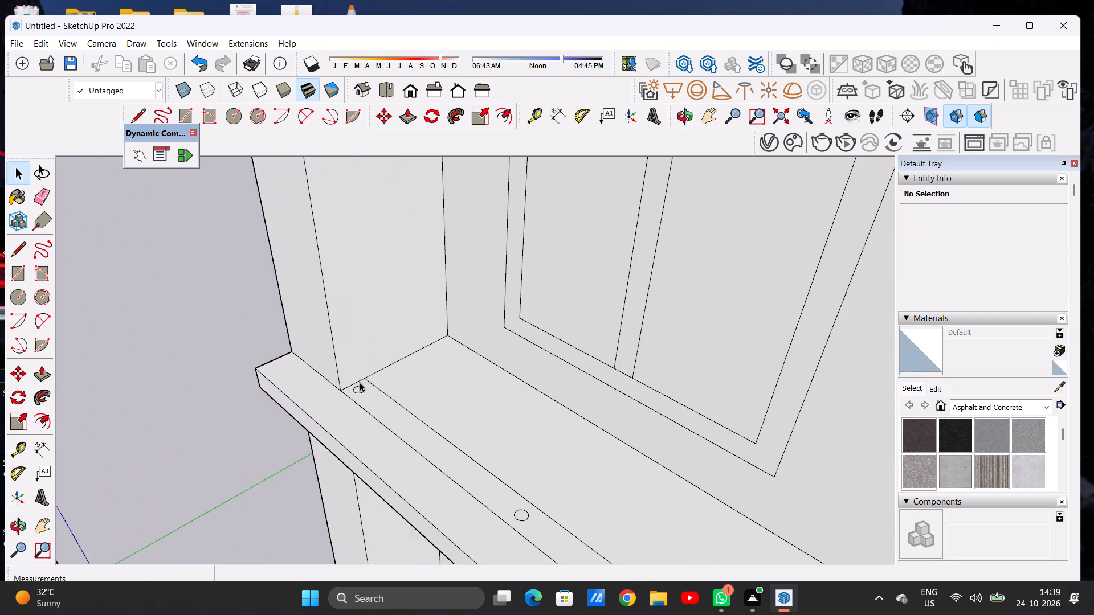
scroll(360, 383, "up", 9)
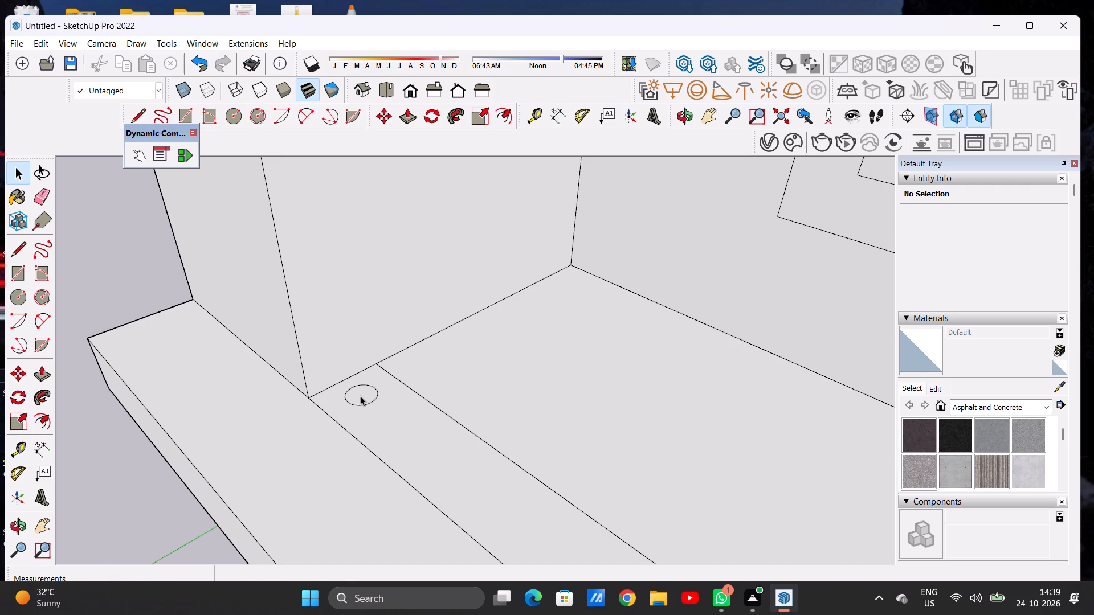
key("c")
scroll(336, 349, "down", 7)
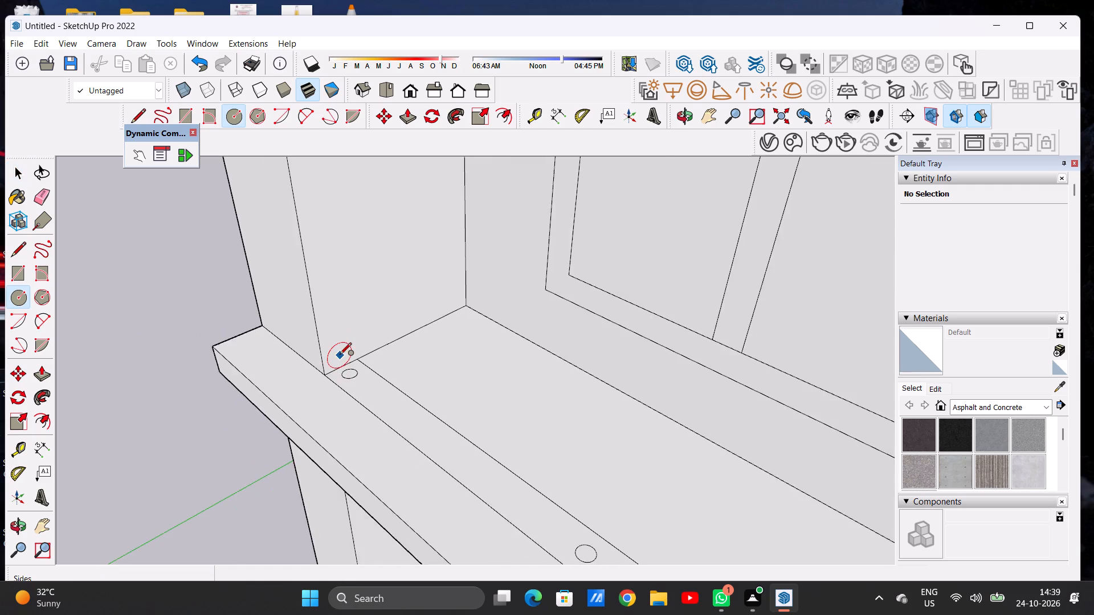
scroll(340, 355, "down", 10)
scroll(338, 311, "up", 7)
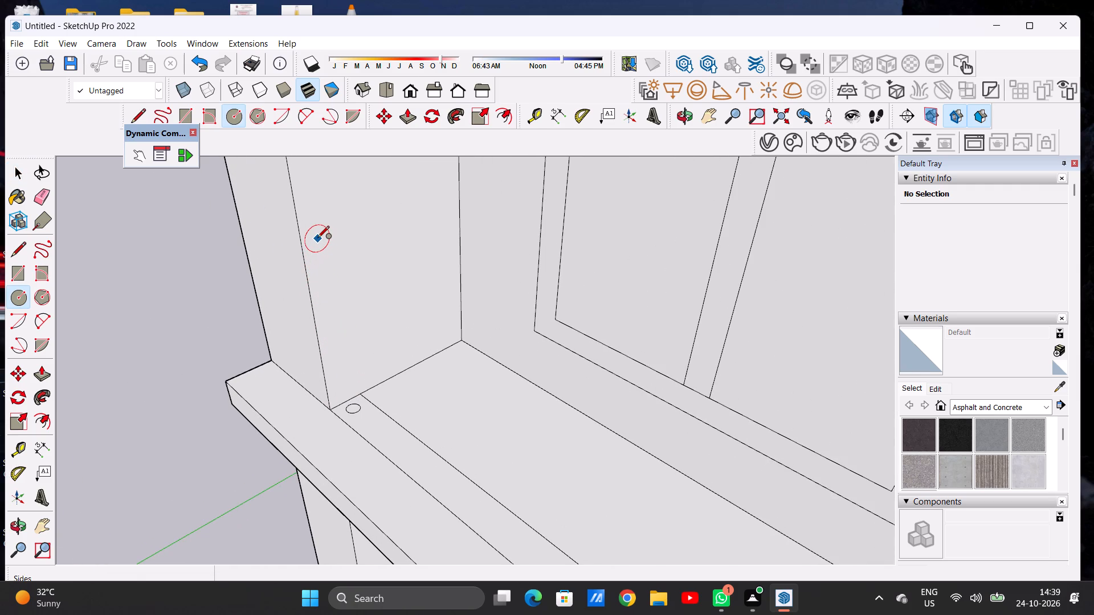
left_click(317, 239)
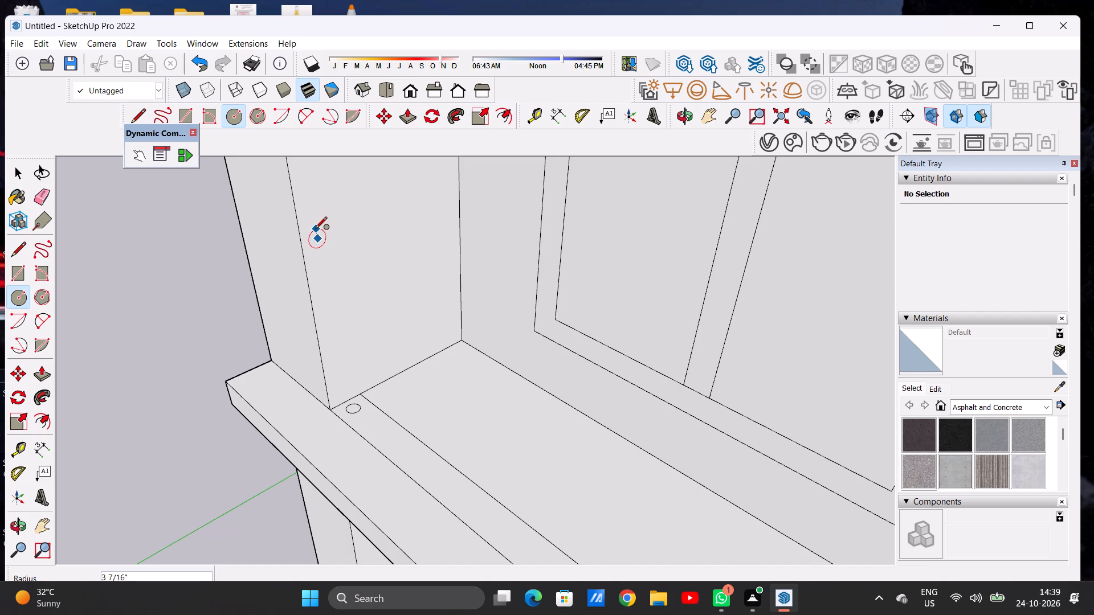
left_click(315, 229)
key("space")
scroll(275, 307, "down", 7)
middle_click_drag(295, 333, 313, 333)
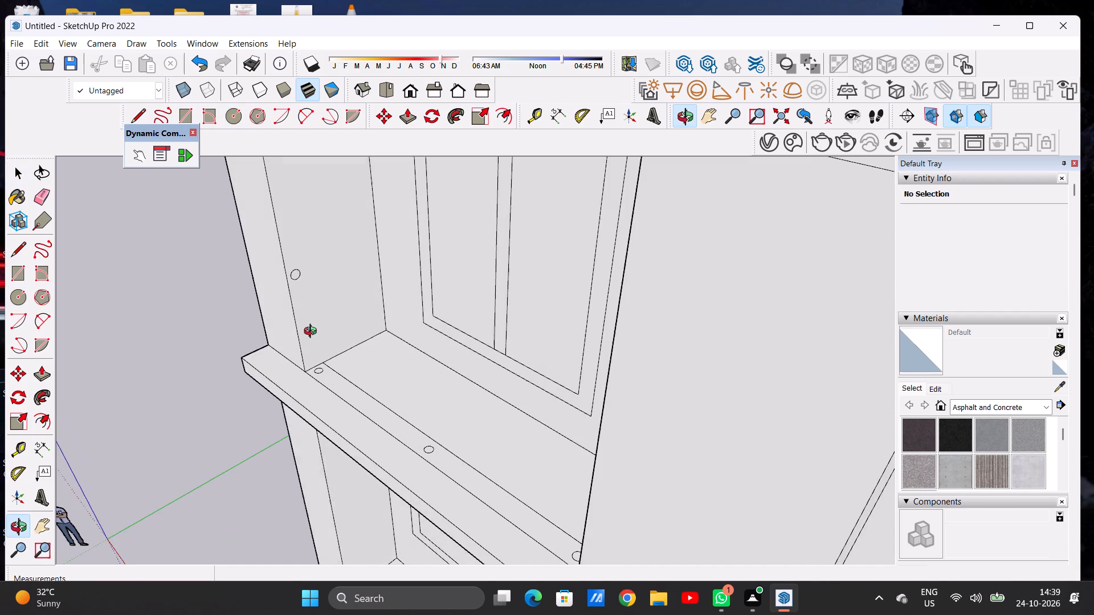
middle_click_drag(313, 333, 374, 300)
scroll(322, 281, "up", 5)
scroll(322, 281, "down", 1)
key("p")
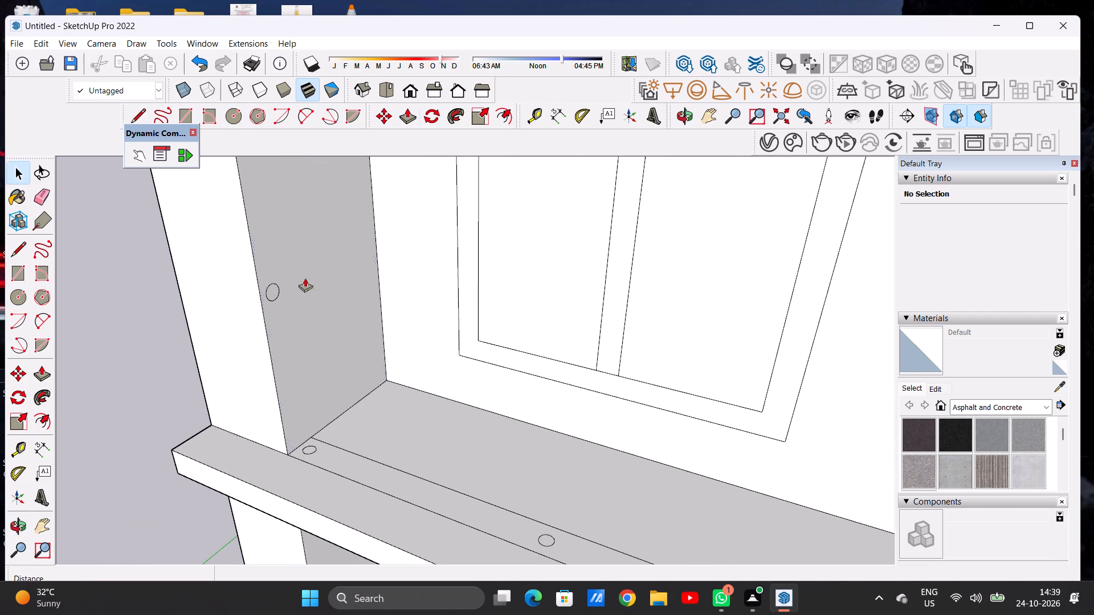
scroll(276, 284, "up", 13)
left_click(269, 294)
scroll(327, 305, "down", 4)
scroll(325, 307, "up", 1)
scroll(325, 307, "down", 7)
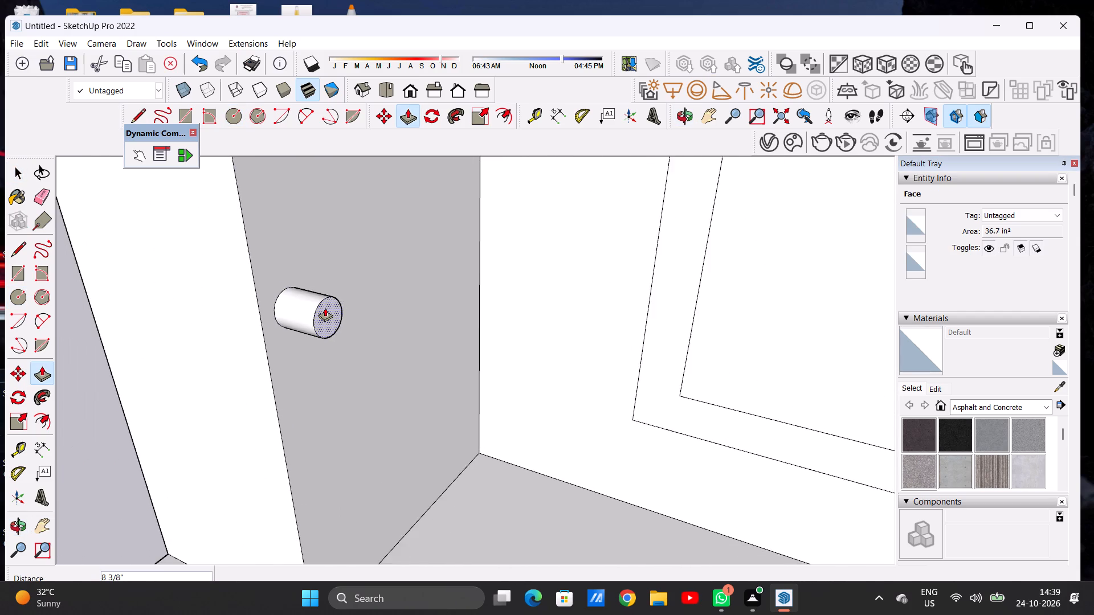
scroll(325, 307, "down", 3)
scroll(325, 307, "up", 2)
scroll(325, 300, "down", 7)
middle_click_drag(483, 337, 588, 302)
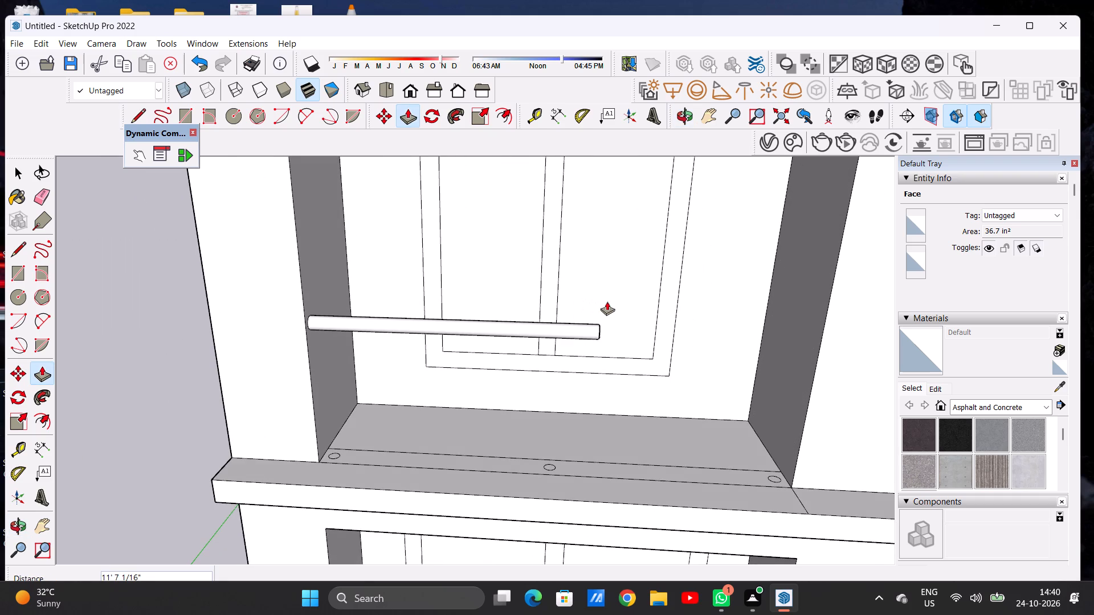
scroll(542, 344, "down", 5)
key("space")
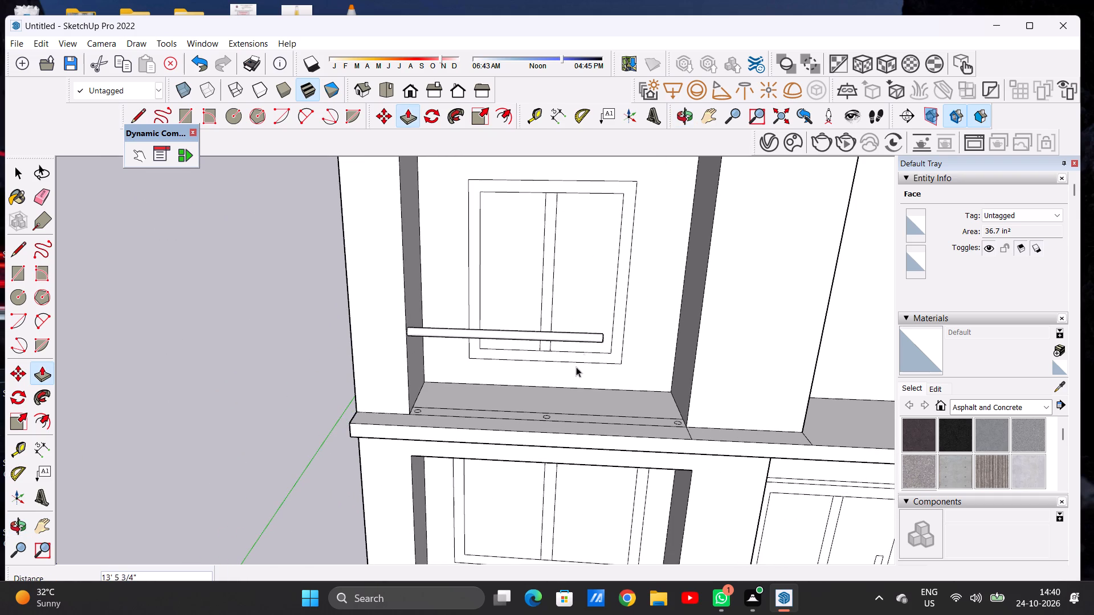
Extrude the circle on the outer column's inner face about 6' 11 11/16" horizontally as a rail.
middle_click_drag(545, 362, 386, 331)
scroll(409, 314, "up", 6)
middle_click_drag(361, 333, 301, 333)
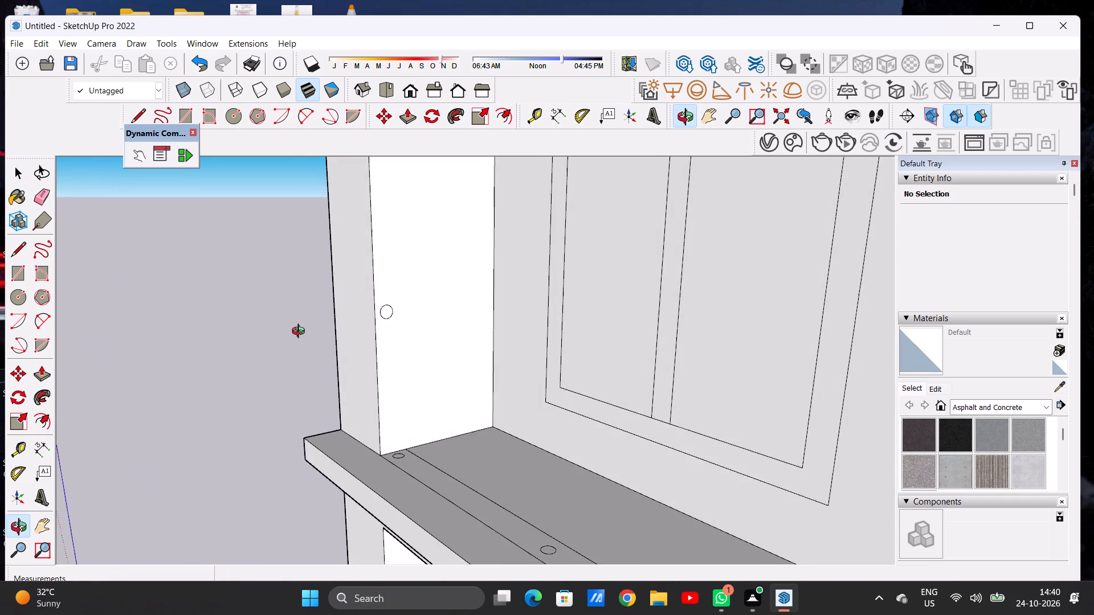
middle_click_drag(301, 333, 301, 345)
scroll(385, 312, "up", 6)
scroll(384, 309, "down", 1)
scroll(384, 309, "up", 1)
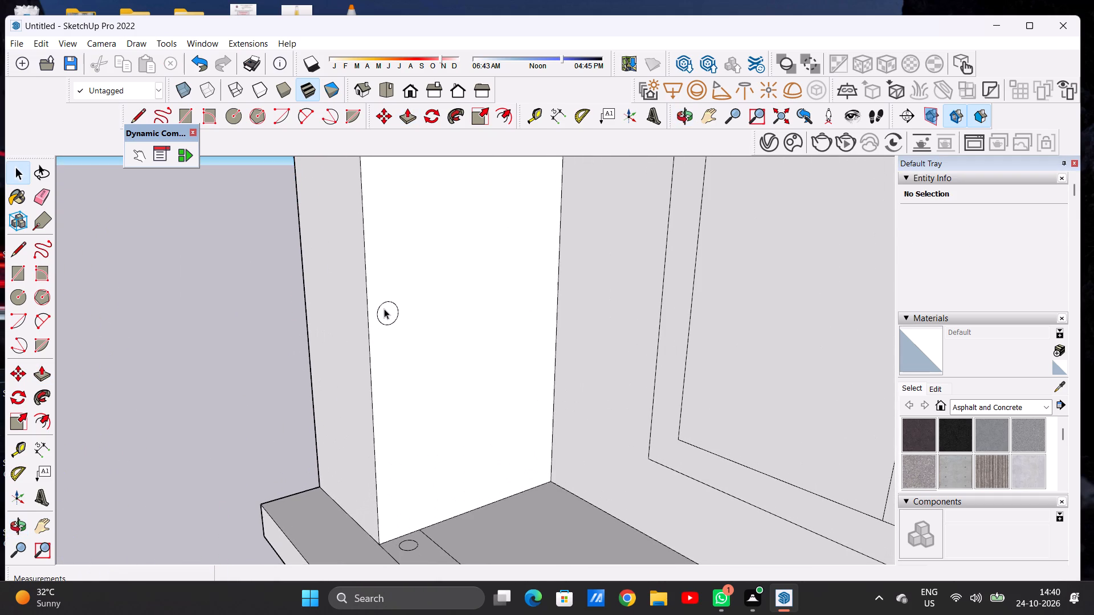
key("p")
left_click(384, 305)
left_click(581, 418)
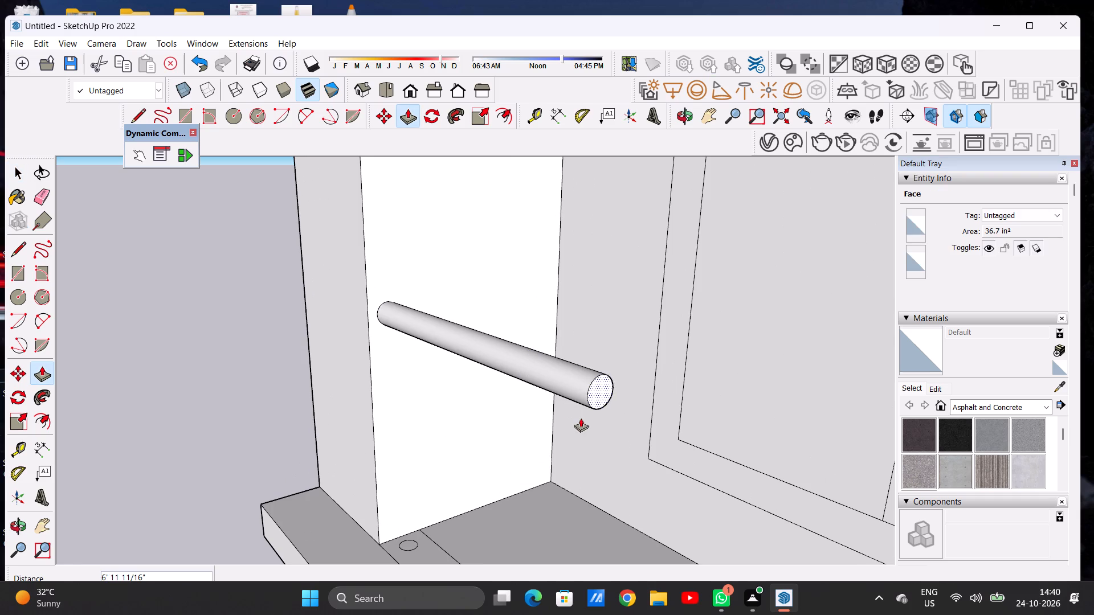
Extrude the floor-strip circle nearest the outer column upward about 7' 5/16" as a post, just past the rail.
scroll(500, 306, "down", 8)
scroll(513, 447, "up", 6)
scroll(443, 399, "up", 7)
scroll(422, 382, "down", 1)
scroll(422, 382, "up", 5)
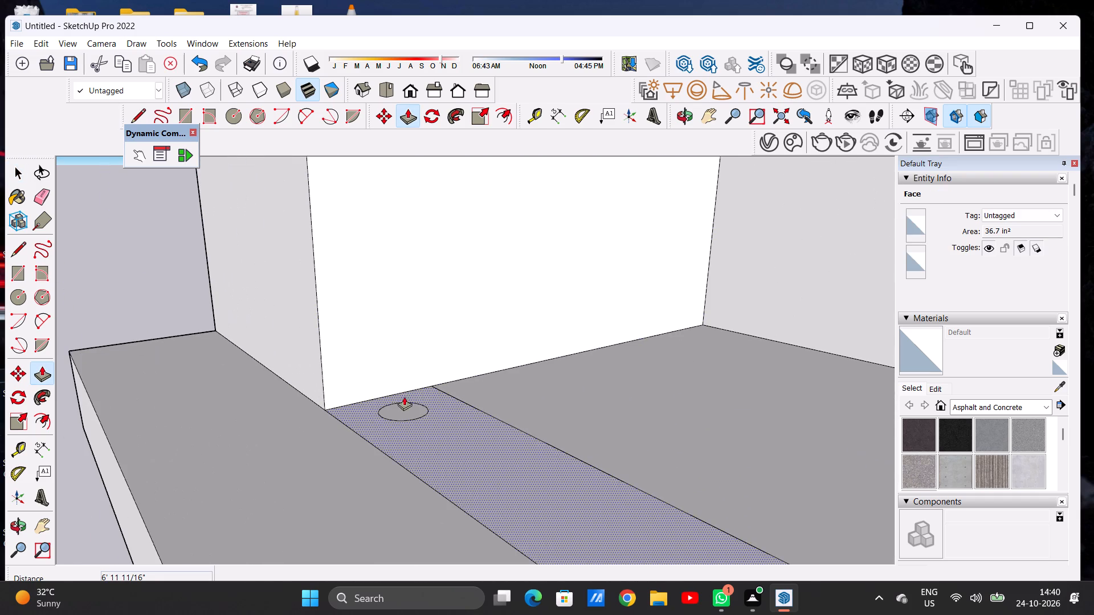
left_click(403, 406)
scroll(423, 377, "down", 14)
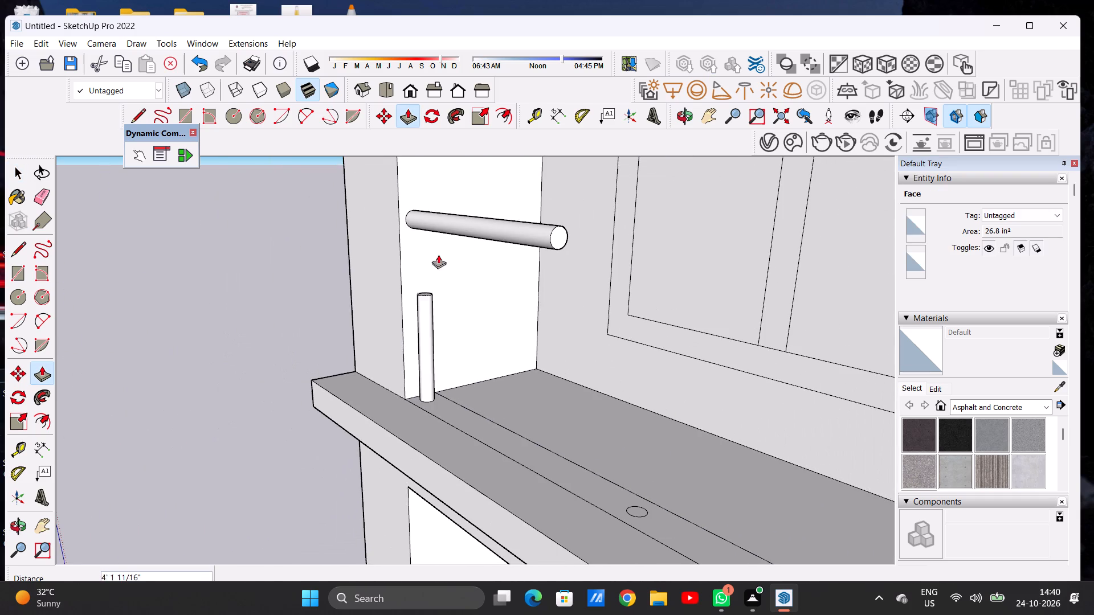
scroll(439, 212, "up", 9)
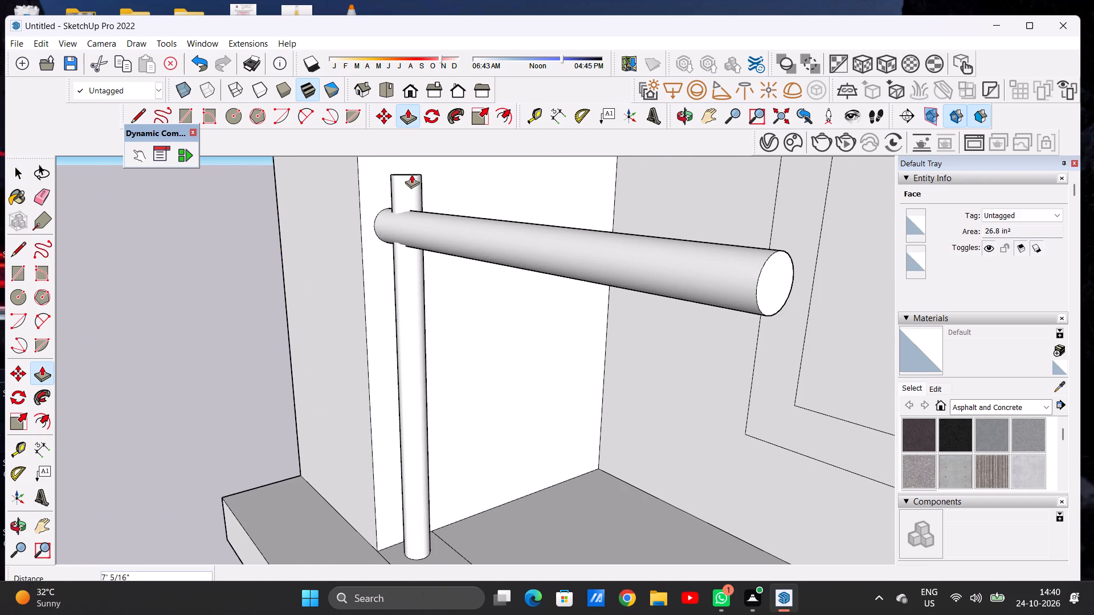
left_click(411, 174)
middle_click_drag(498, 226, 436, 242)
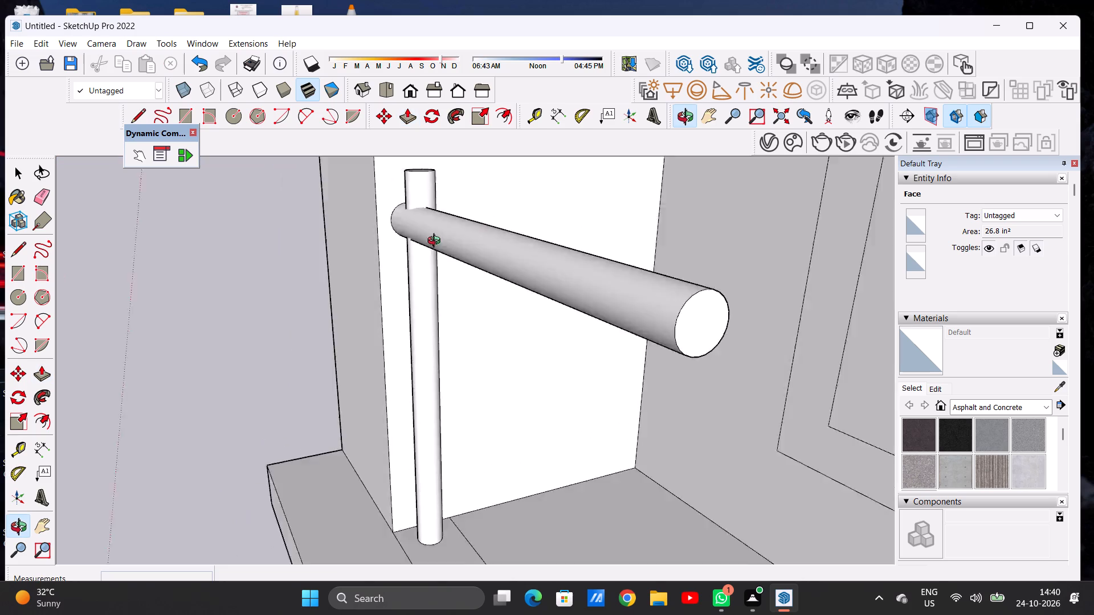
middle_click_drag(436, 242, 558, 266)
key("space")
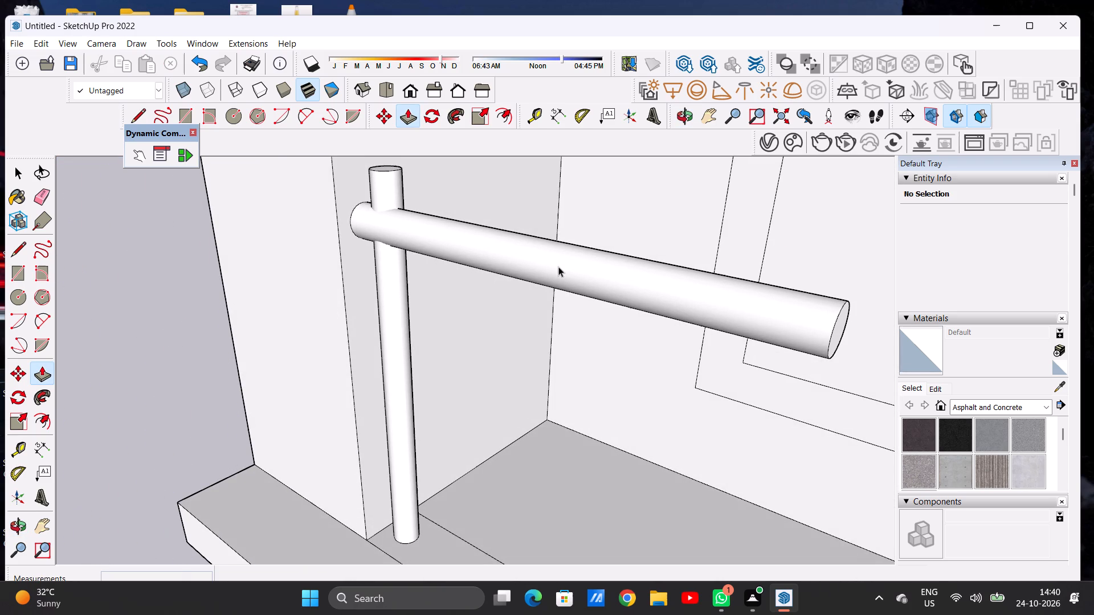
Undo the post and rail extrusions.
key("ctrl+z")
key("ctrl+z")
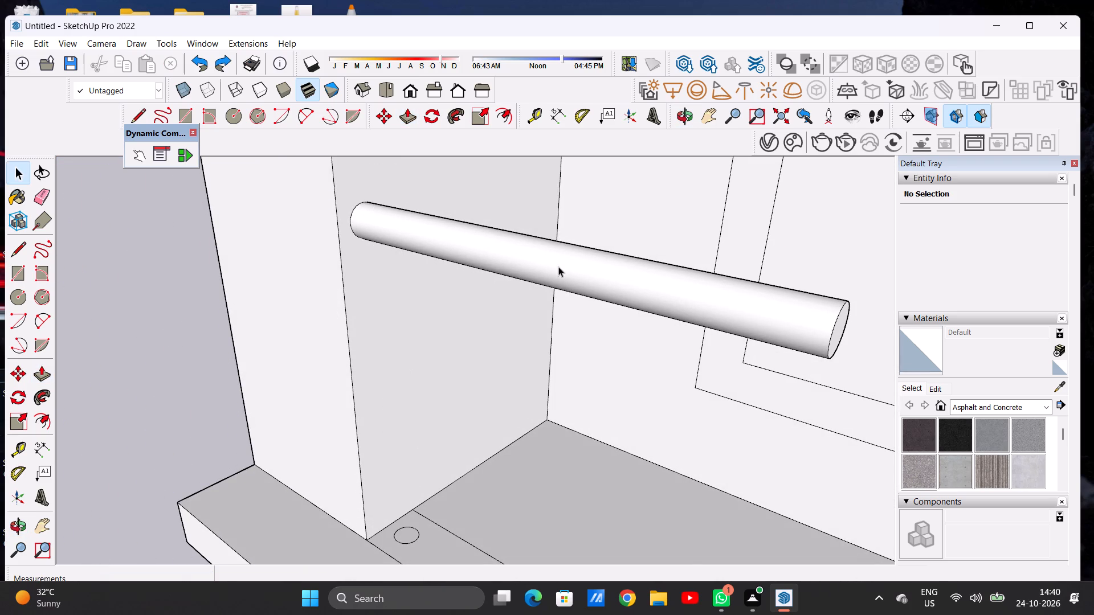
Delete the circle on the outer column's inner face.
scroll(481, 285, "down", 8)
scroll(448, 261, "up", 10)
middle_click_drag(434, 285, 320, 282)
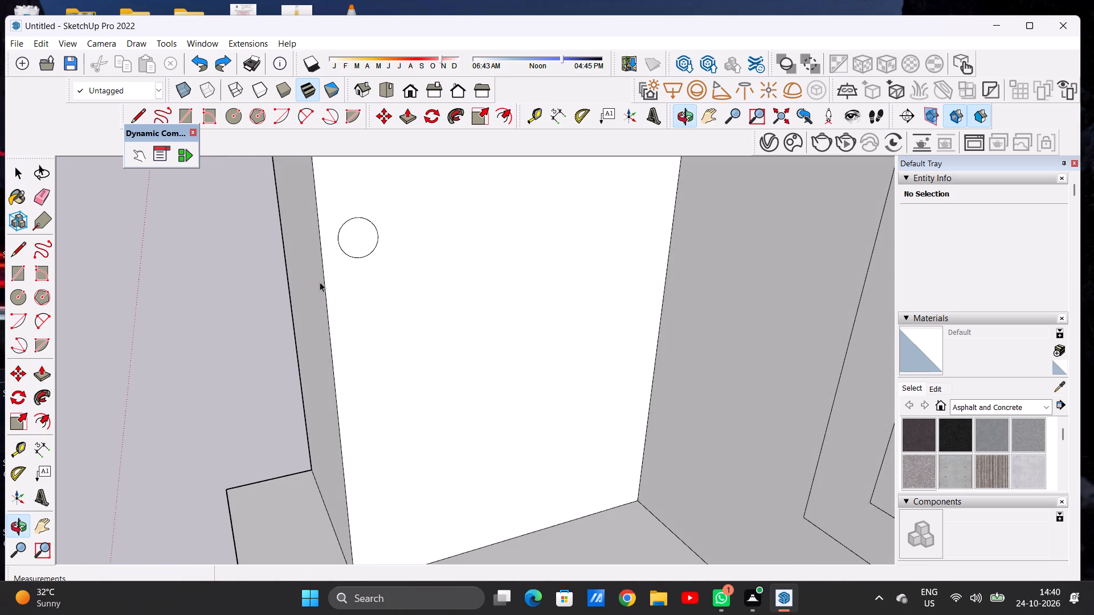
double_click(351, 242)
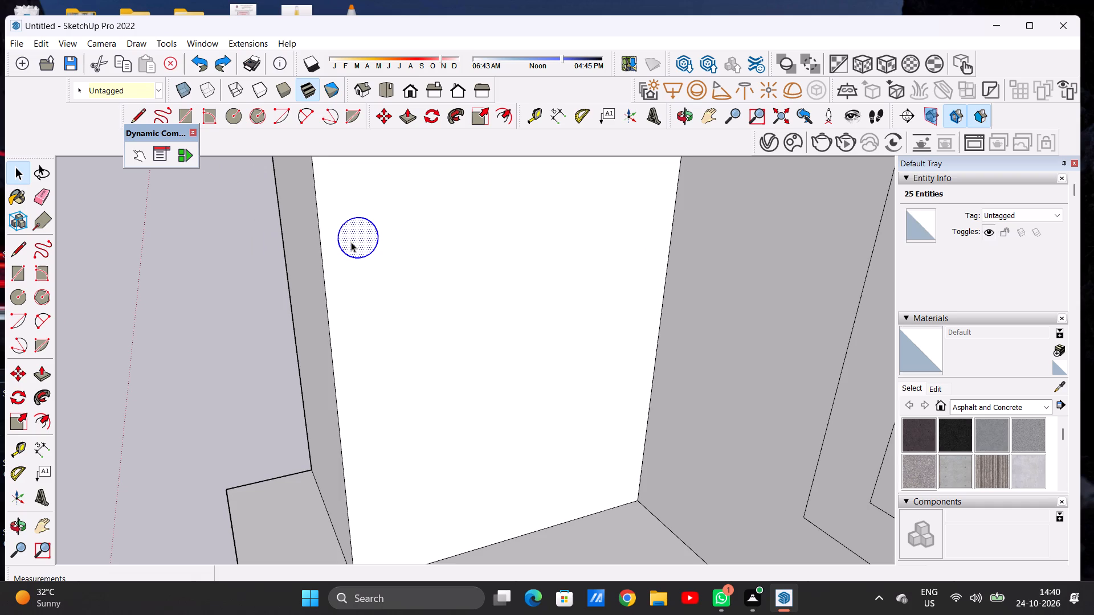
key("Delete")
Draw a circle of about 2 1/16" radius on the outer column's inner face for a slimmer rail.
key("c")
left_click(351, 242)
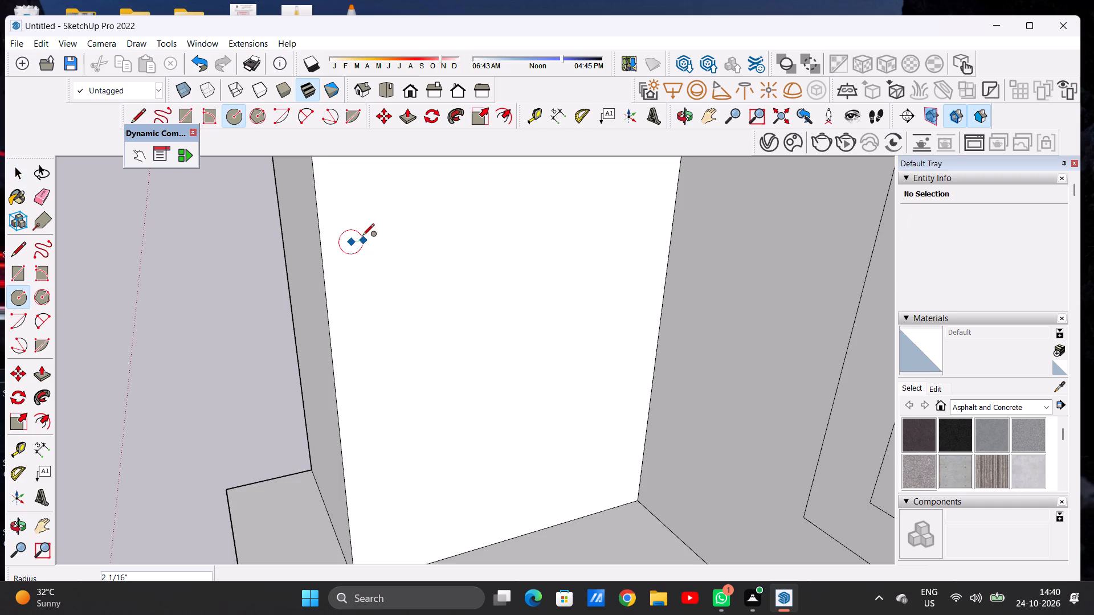
left_click(362, 236)
key("space")
Extrude the circle on the outer column's inner face about 19' 7 11/16" across to the facing column as the slimmer rail.
type("P")
scroll(353, 237, "up", 6)
left_click(353, 237)
scroll(467, 323, "down", 6)
scroll(467, 323, "up", 1)
scroll(467, 323, "down", 7)
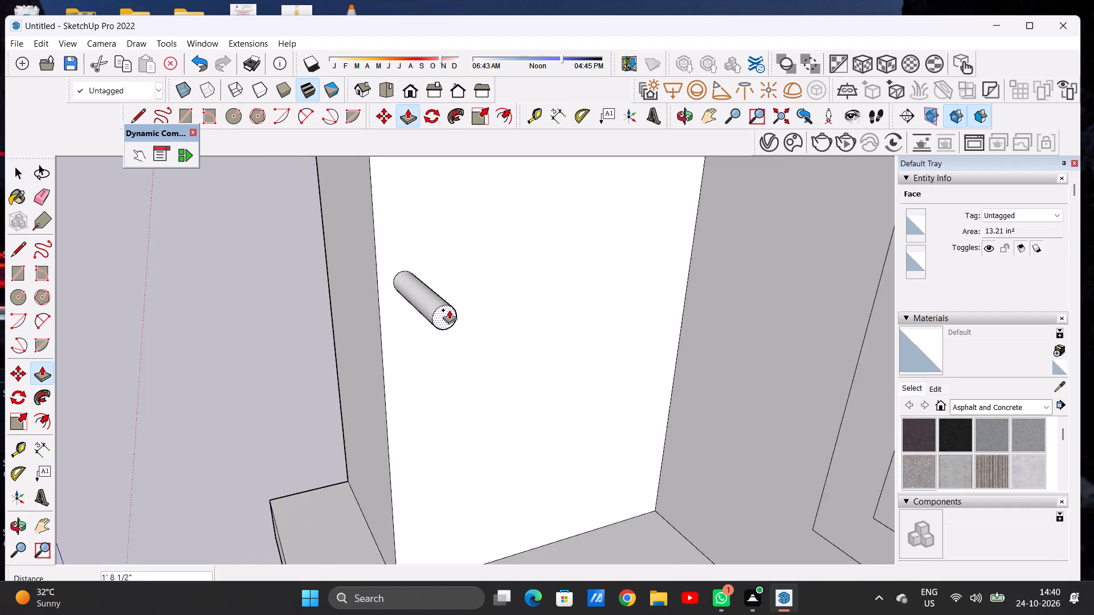
scroll(449, 310, "down", 10)
scroll(448, 307, "up", 1)
scroll(448, 307, "down", 7)
middle_click_drag(518, 378, 795, 337)
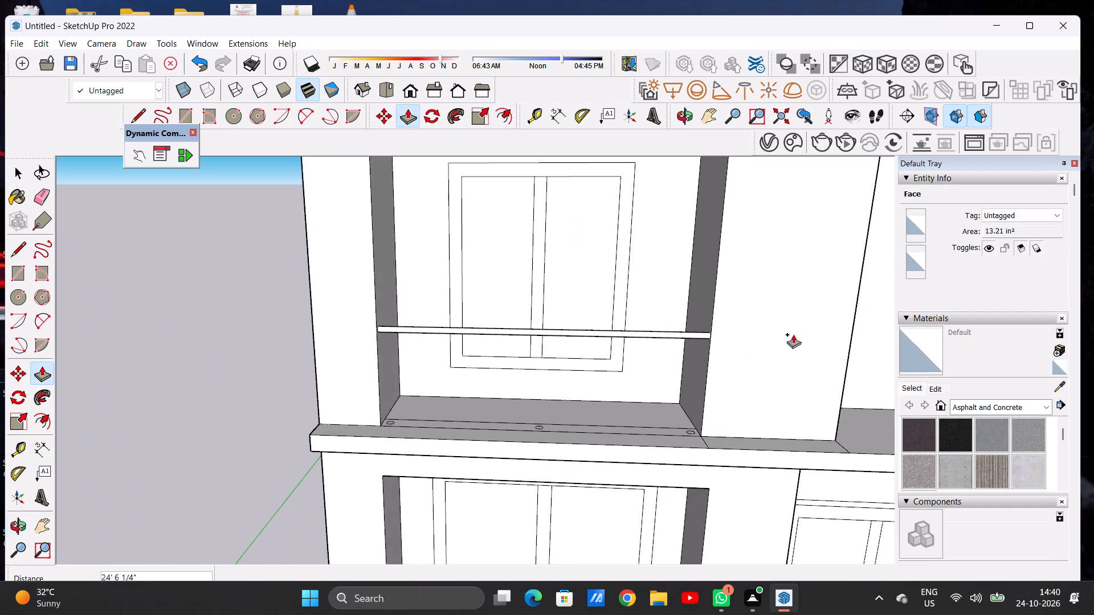
scroll(690, 337, "up", 15)
left_click(741, 302)
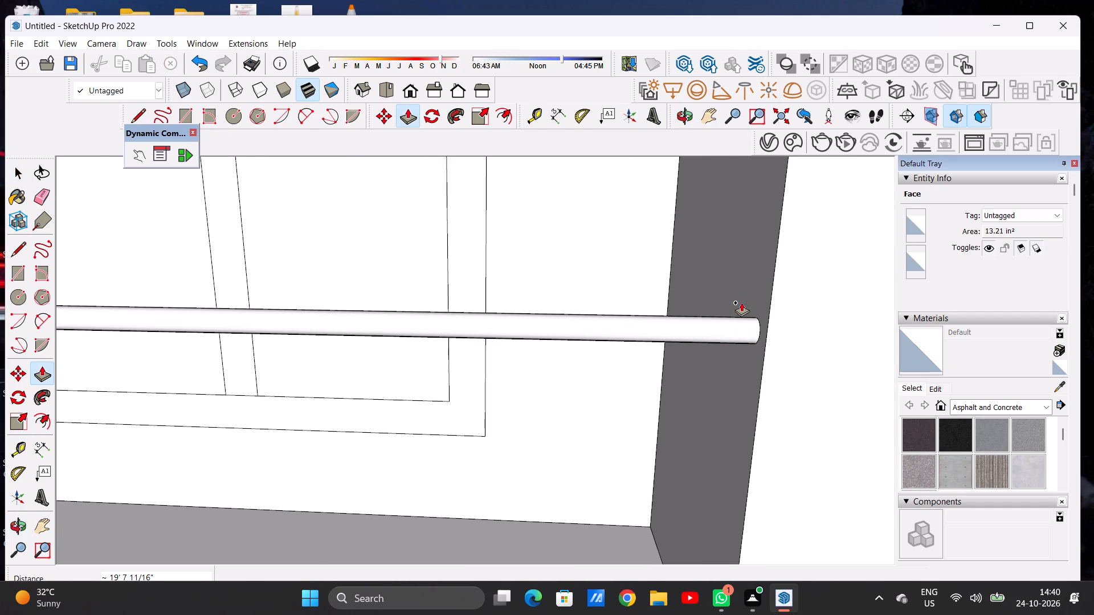
key("space")
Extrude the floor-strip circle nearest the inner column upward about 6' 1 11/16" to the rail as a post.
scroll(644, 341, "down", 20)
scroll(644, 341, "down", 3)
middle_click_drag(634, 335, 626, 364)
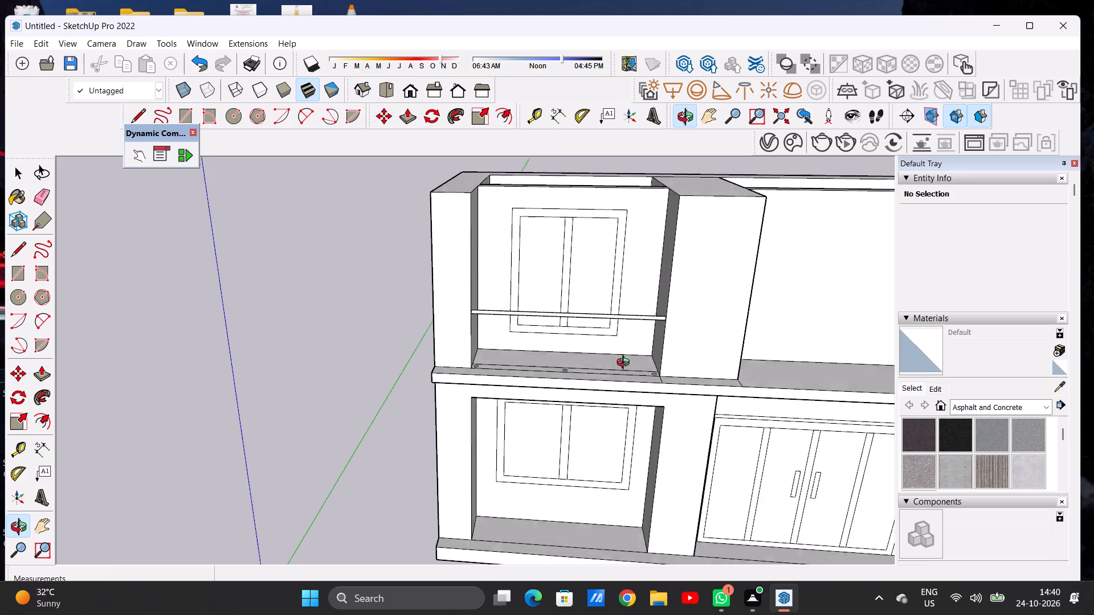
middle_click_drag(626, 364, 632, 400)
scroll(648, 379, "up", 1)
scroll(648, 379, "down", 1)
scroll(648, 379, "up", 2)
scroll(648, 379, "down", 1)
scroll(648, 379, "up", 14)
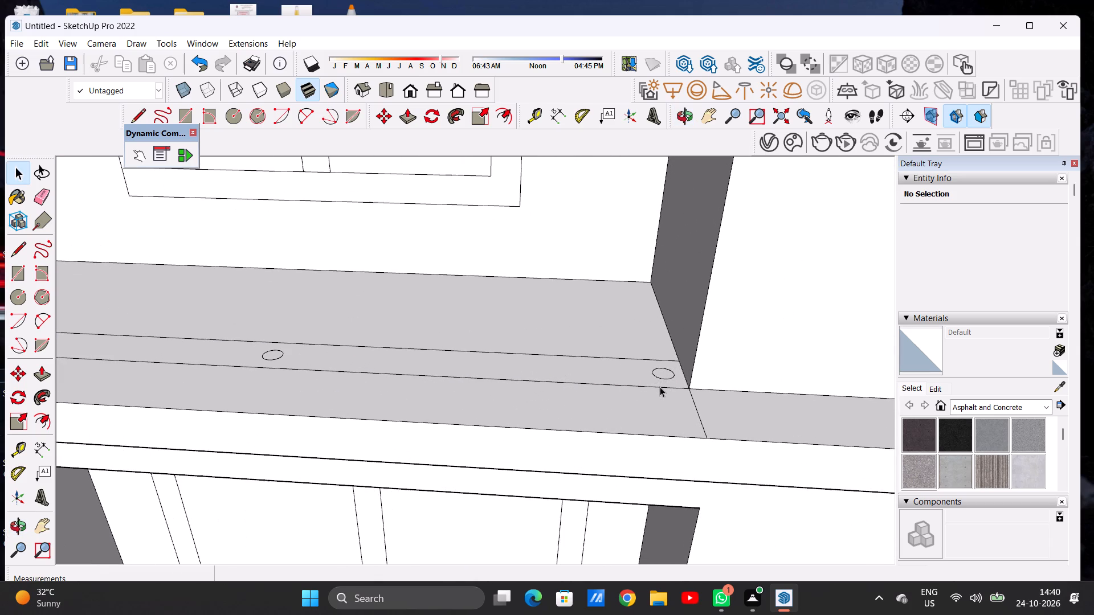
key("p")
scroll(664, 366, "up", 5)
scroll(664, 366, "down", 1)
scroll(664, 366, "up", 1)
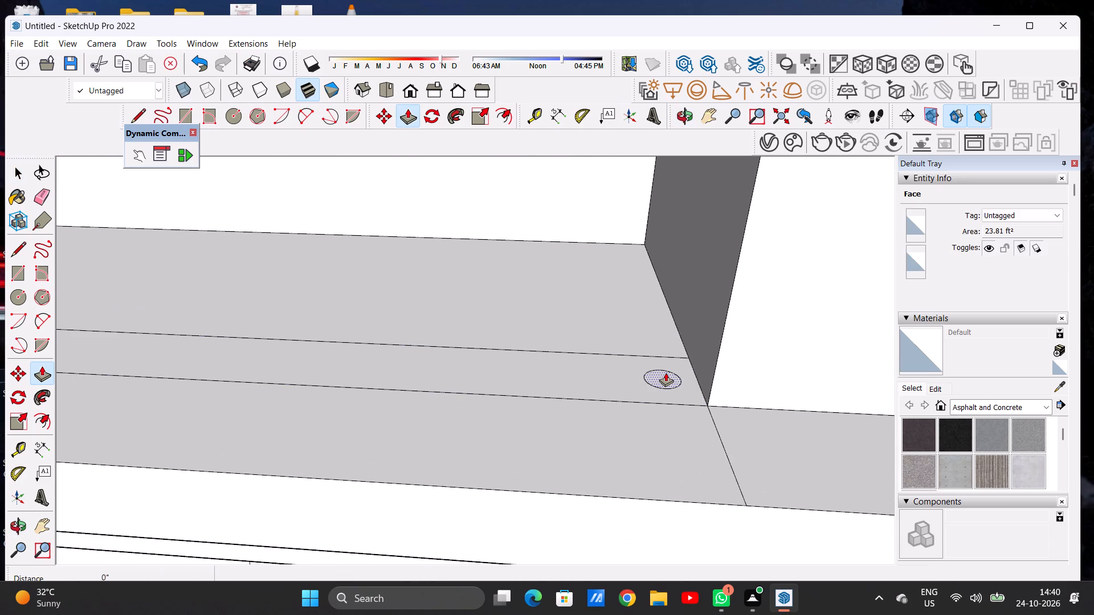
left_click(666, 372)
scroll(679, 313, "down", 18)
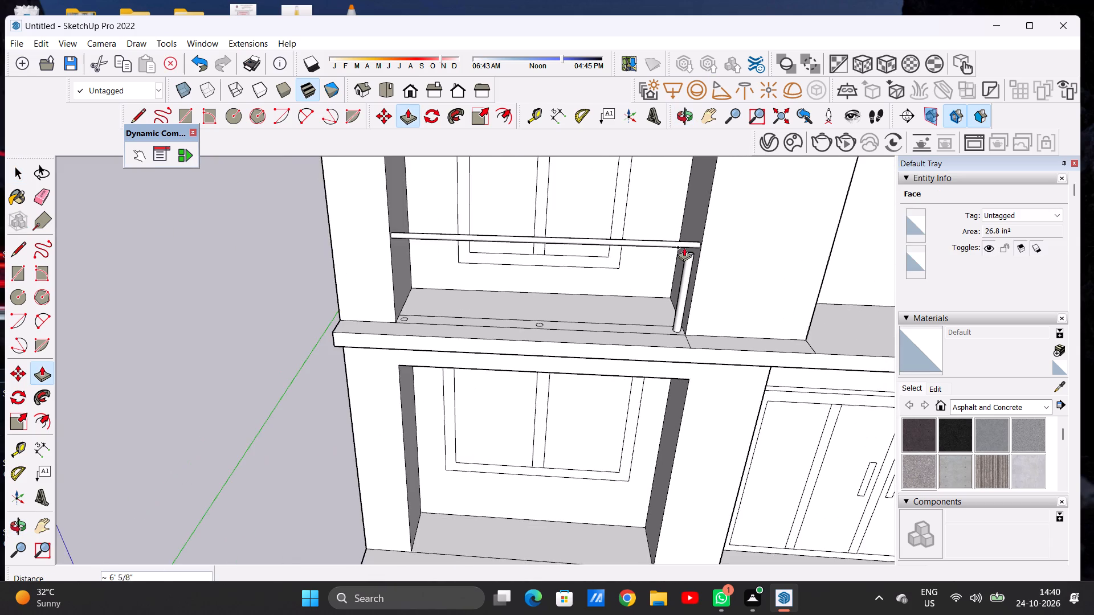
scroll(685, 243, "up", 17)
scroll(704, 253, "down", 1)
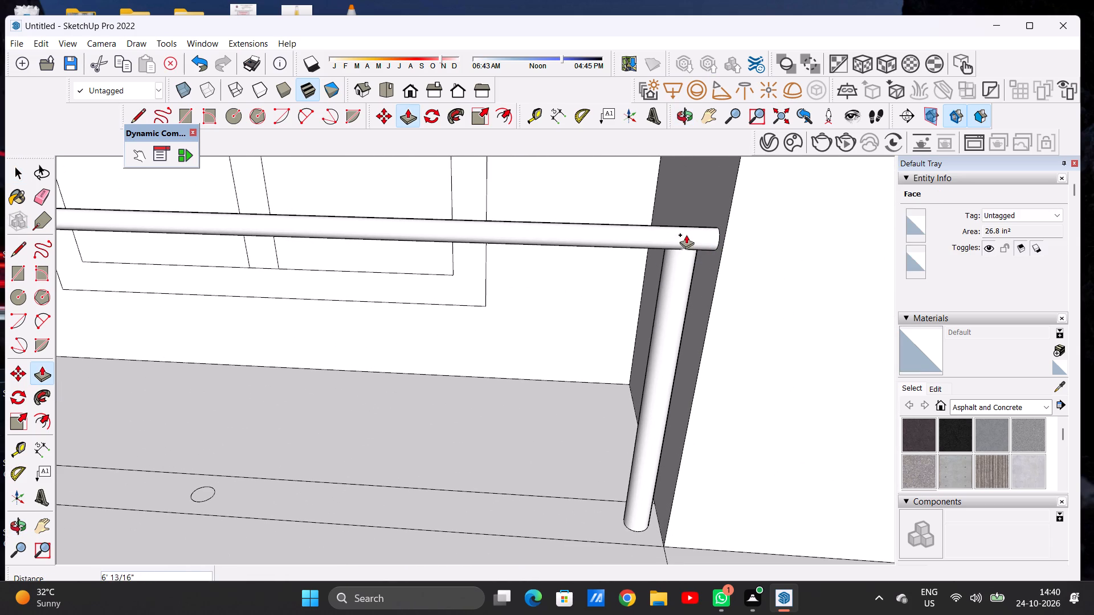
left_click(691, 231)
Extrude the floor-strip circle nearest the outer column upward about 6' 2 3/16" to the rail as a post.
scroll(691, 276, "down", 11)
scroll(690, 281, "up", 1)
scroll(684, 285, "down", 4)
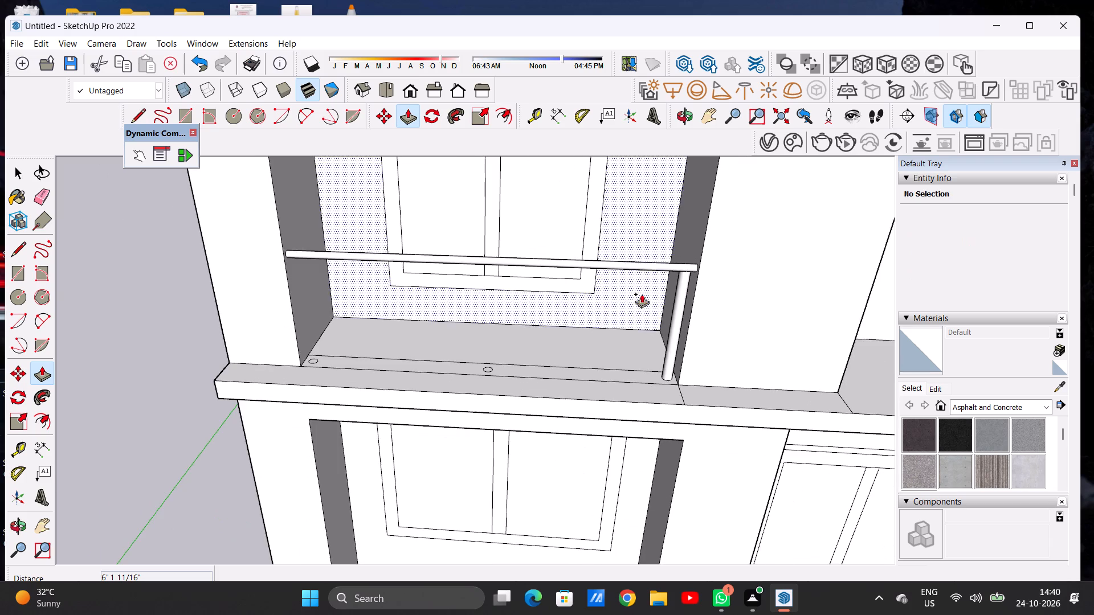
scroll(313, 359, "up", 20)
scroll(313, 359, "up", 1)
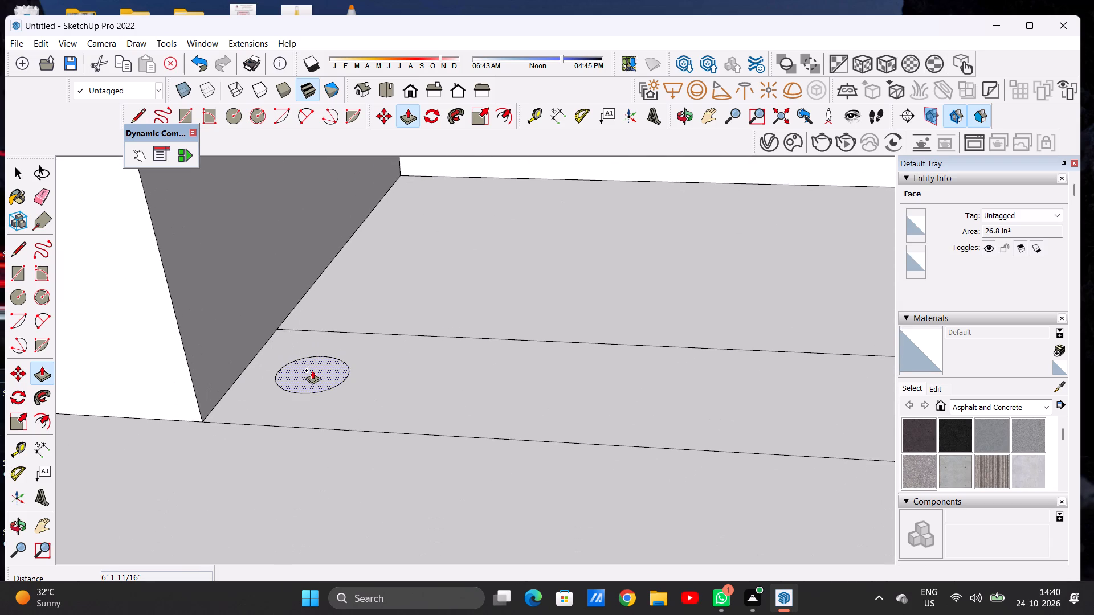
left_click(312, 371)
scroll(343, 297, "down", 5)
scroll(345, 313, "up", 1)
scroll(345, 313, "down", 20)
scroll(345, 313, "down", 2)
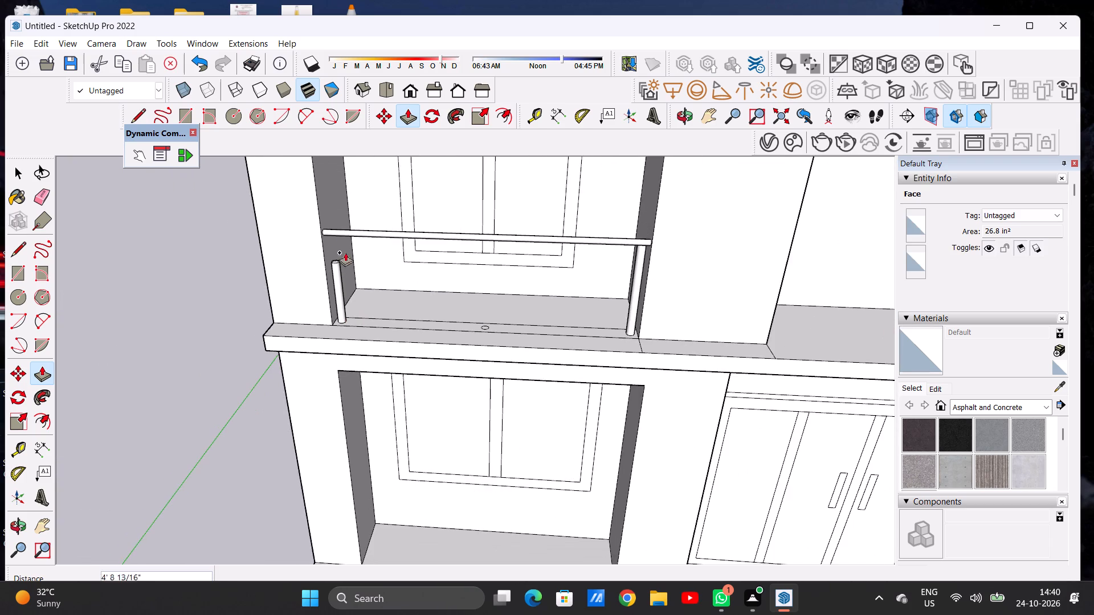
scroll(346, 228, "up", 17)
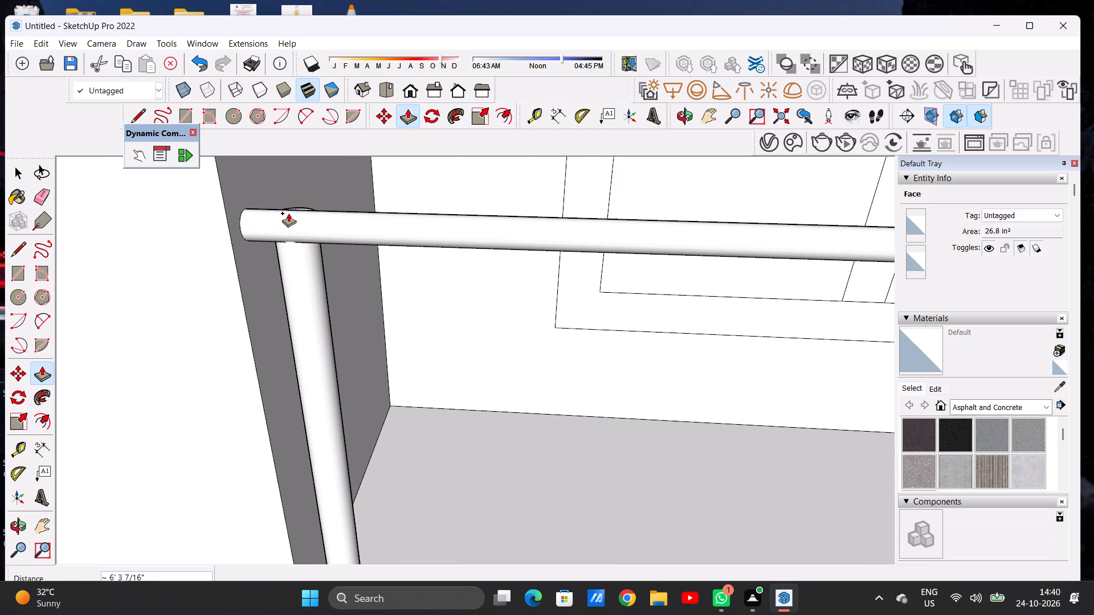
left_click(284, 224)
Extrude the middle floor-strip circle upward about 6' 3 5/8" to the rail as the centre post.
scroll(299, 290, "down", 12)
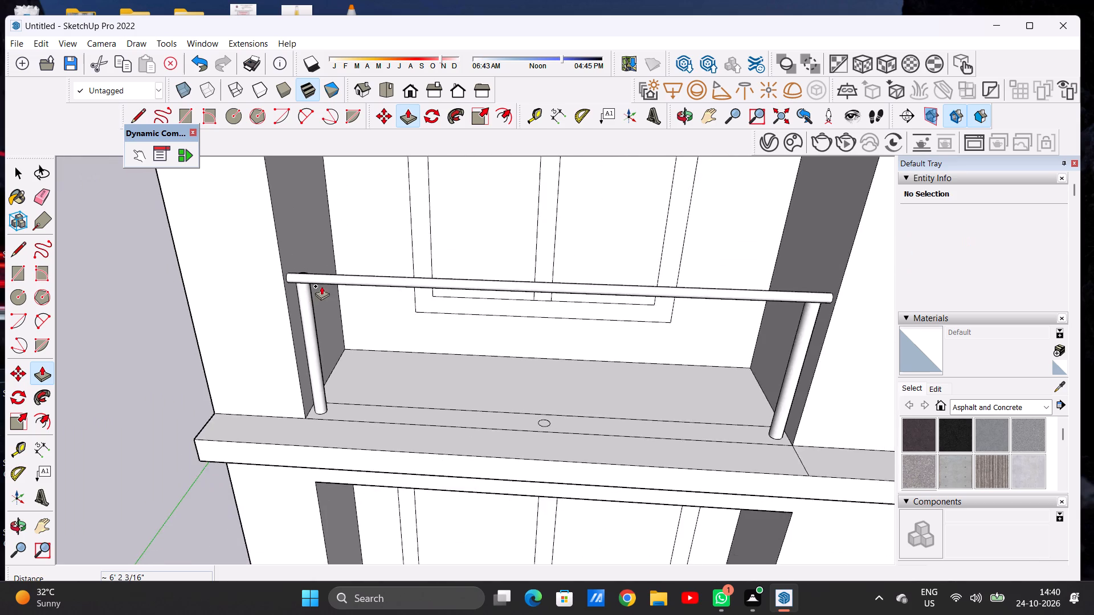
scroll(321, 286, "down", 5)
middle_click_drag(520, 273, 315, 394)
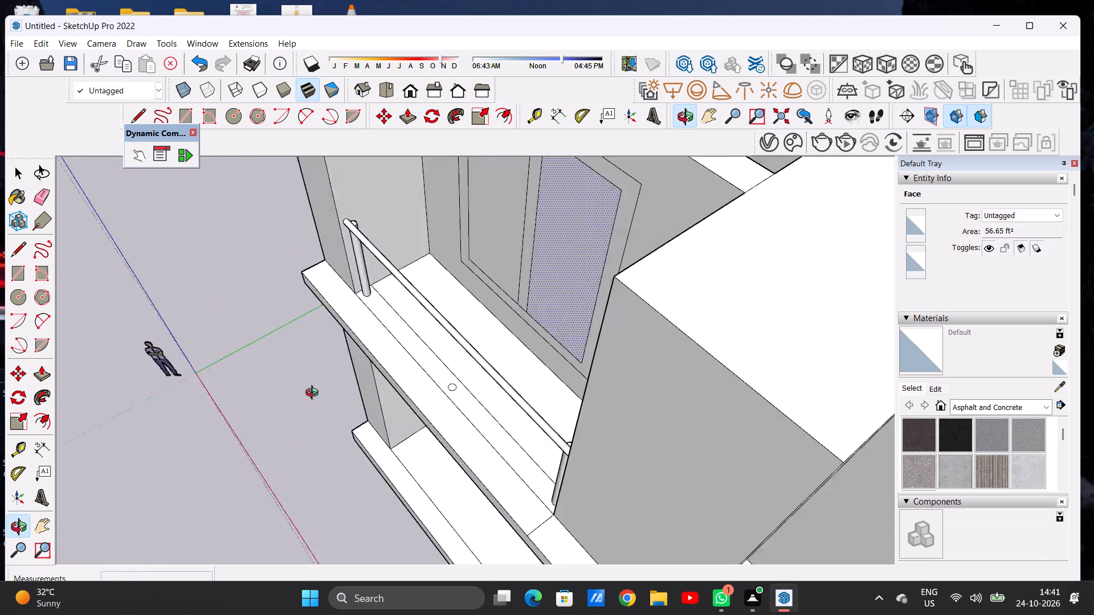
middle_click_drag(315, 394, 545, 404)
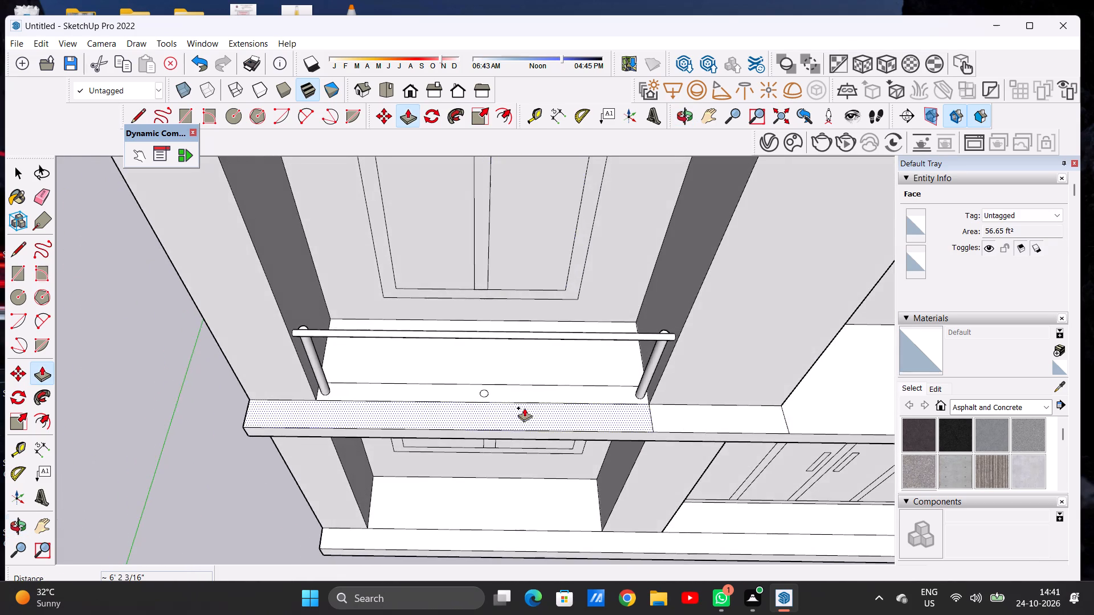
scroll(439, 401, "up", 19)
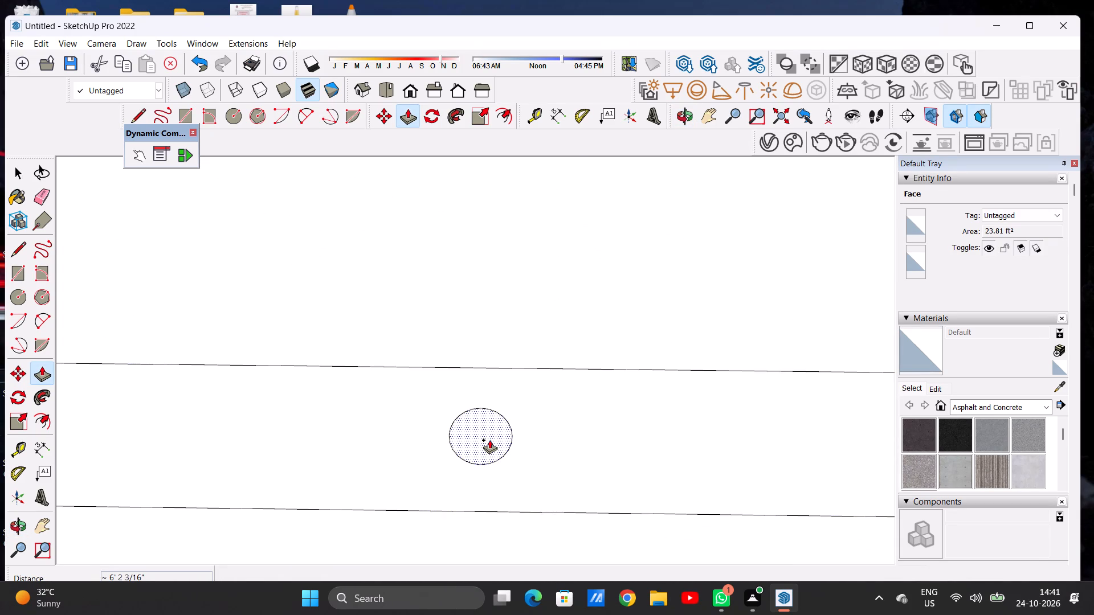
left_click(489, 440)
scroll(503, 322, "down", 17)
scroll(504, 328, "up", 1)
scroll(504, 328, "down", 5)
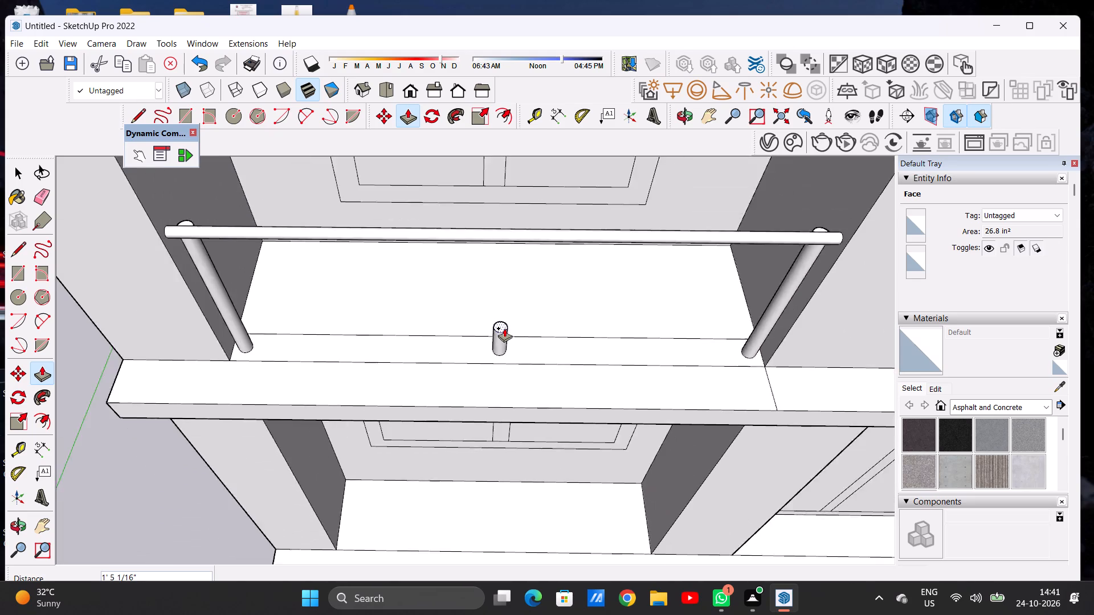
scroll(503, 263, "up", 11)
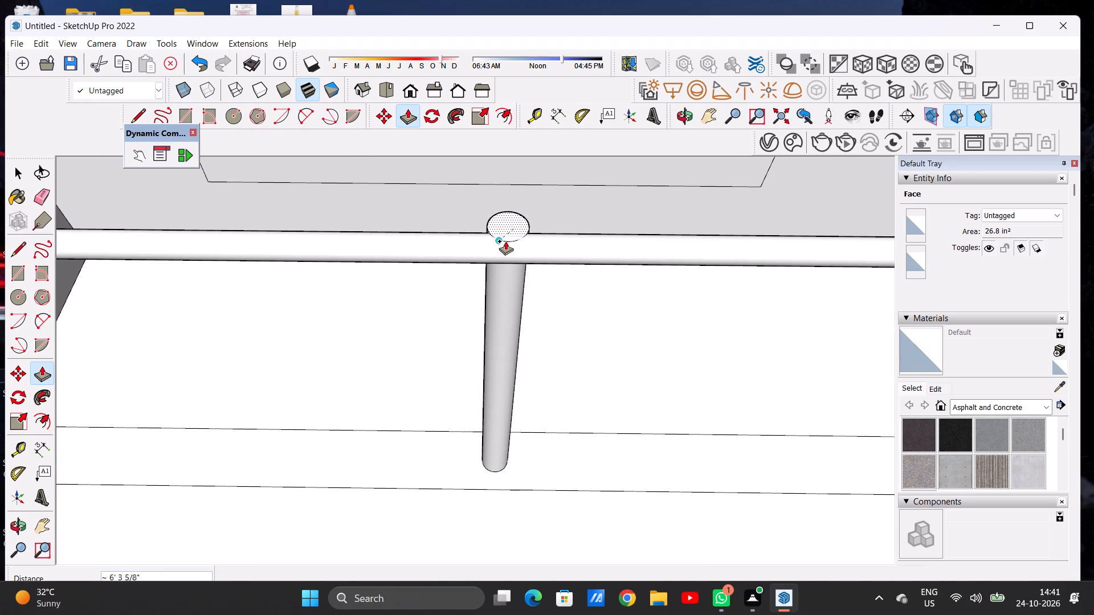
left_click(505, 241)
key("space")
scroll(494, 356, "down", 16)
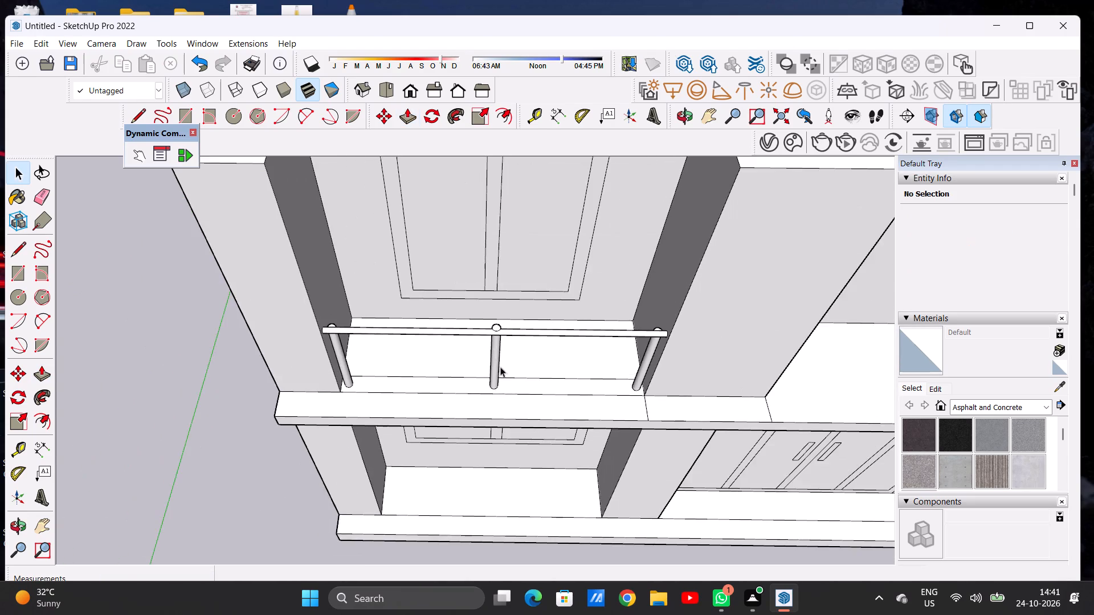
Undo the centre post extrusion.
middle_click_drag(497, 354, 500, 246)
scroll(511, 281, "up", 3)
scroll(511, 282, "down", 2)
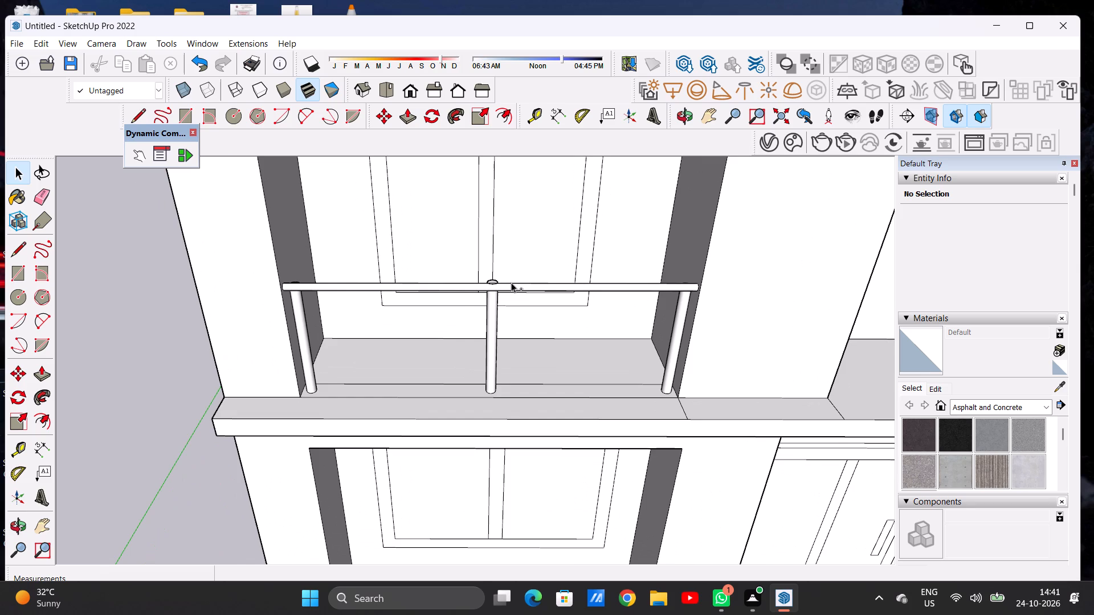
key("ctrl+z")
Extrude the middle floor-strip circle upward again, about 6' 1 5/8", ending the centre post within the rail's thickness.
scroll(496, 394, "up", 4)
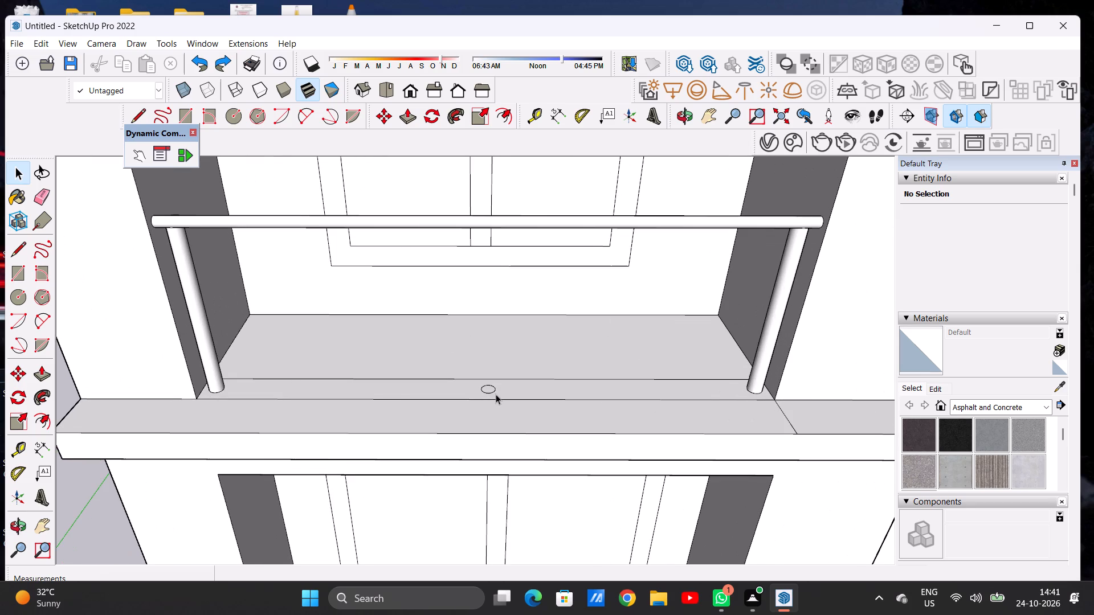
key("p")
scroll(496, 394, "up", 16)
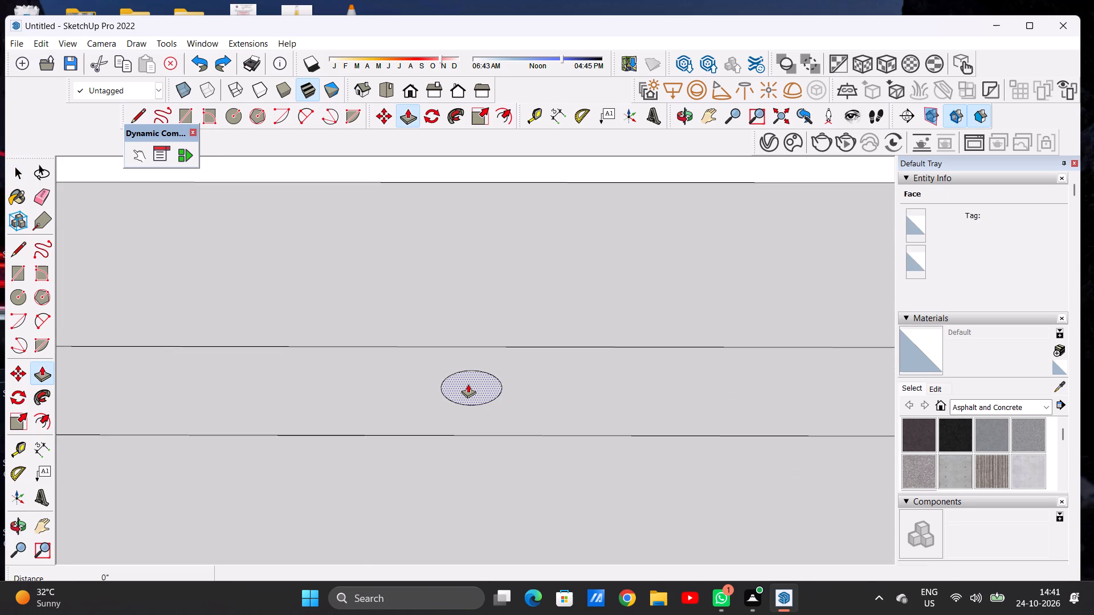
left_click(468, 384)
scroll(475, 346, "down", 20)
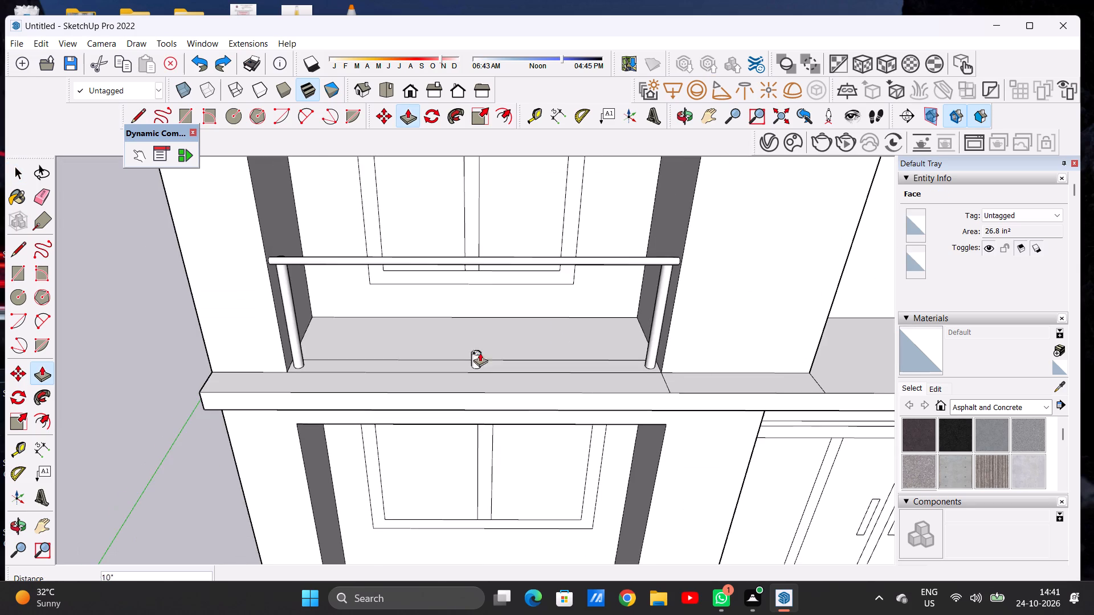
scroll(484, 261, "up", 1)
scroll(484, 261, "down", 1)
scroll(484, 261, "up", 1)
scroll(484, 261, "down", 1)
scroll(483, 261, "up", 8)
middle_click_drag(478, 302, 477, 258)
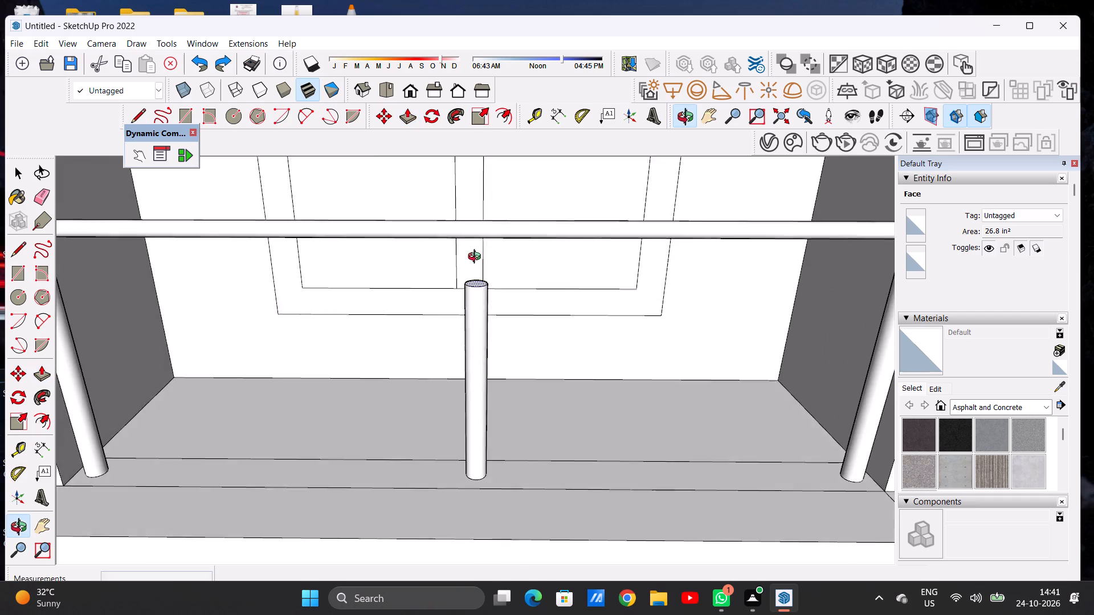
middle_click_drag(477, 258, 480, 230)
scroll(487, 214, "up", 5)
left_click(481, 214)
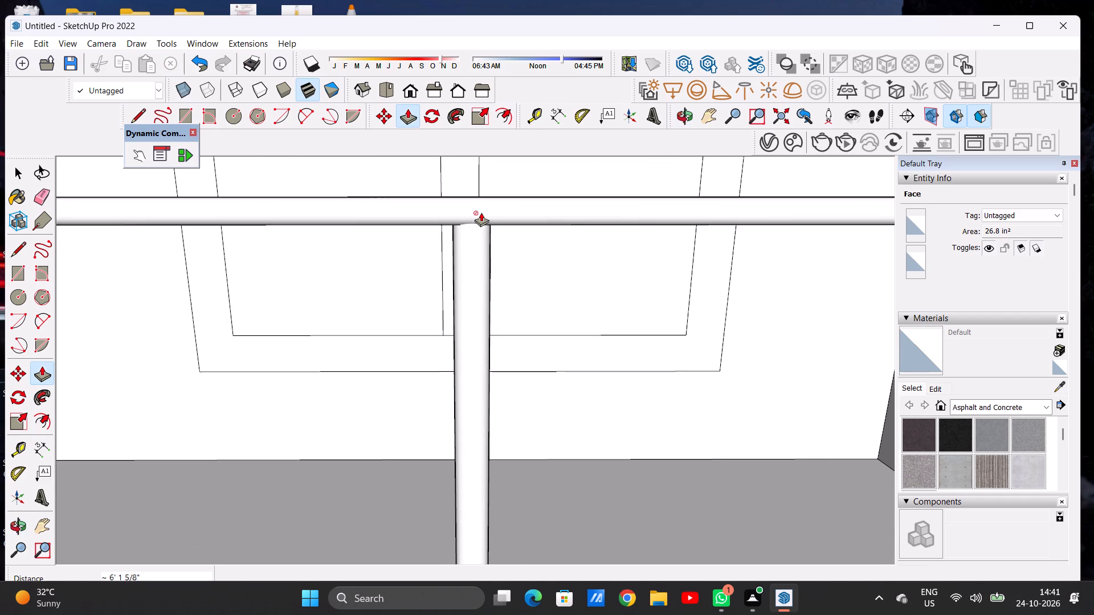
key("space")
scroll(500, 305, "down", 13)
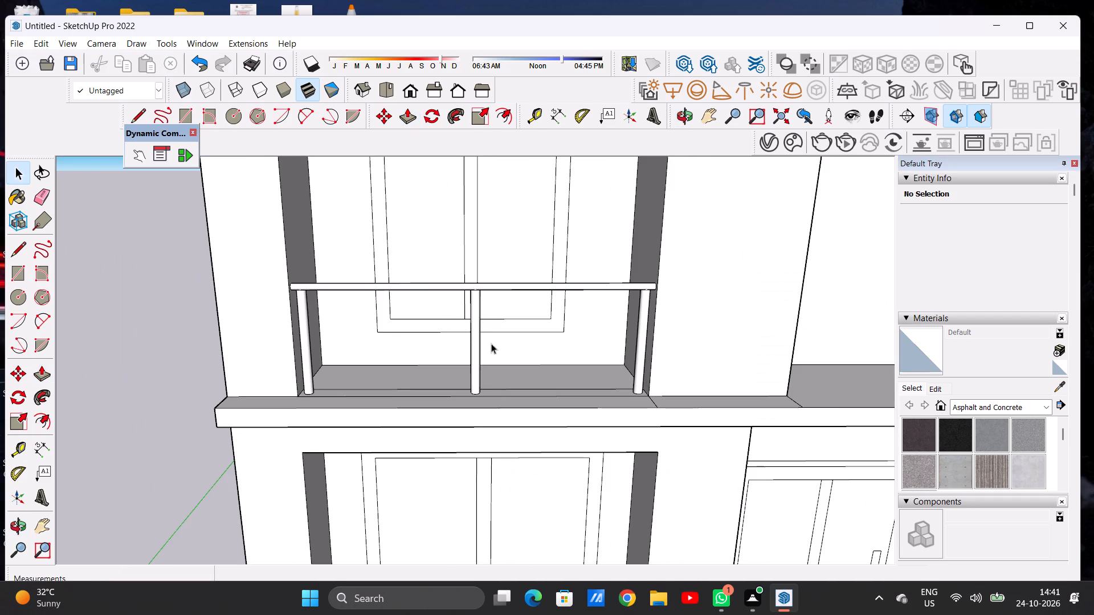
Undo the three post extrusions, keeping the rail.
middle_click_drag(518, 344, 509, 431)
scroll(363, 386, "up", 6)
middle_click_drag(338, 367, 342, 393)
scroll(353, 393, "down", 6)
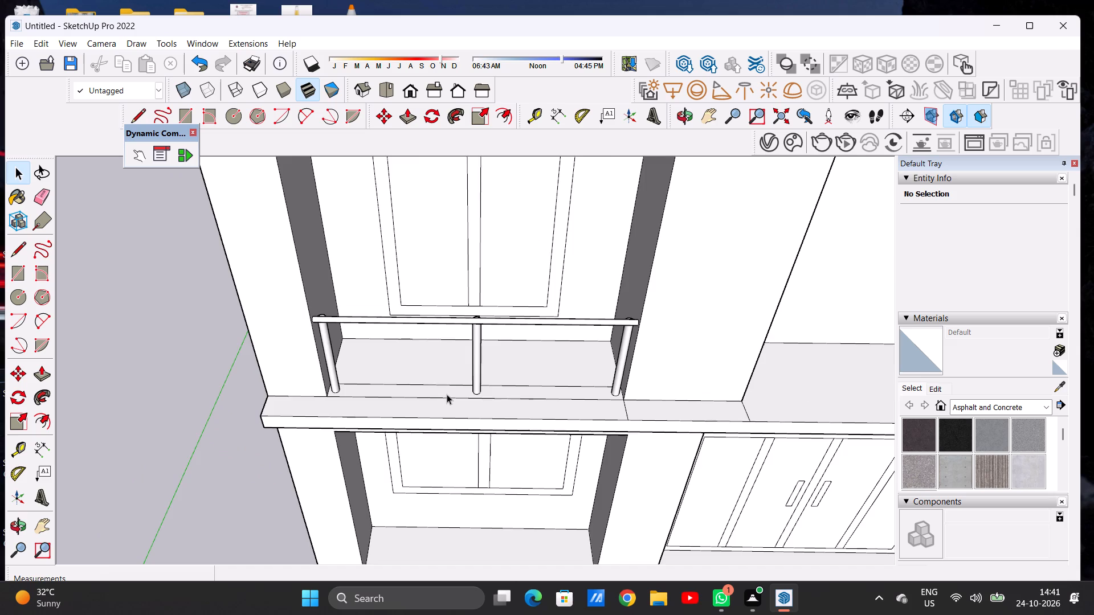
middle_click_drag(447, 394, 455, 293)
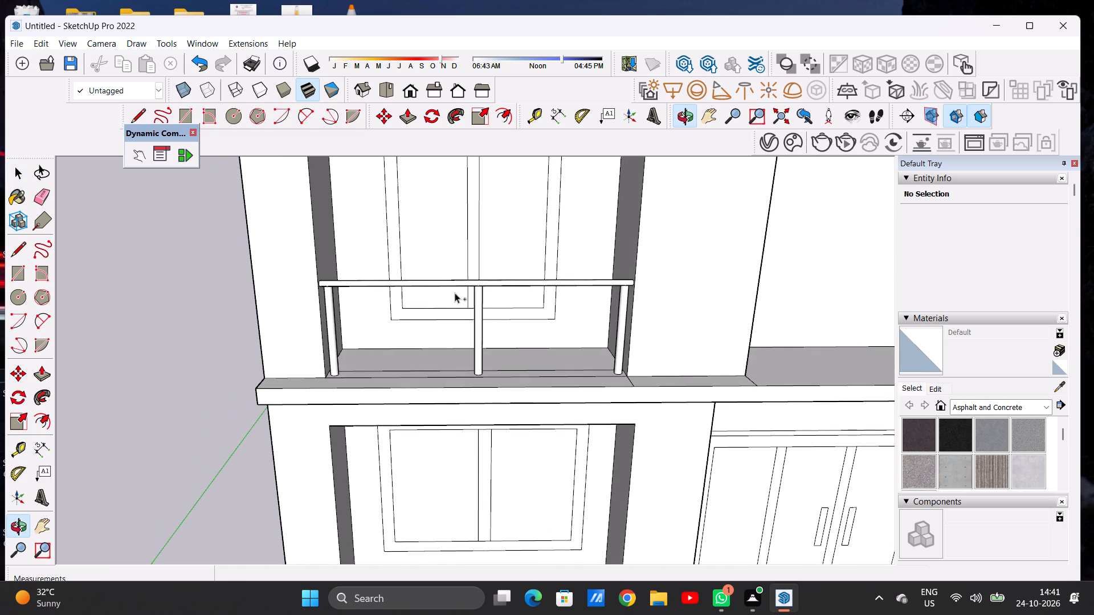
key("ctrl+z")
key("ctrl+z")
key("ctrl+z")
Delete the floor-strip circle nearest the outer column, including its face.
scroll(455, 297, "down", 5)
middle_click_drag(446, 315, 436, 379)
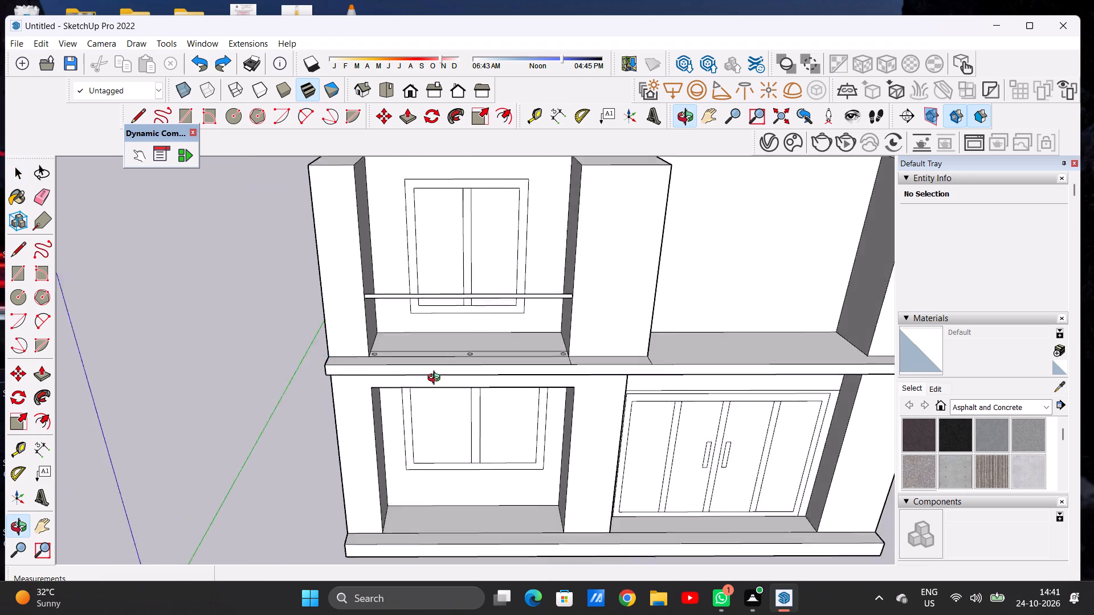
middle_click_drag(436, 379, 431, 465)
scroll(389, 356, "up", 1)
scroll(389, 356, "down", 1)
scroll(389, 356, "up", 1)
scroll(389, 356, "down", 1)
scroll(389, 356, "up", 3)
middle_click_drag(385, 366, 405, 404)
scroll(522, 394, "up", 8)
scroll(414, 393, "down", 5)
scroll(277, 407, "up", 5)
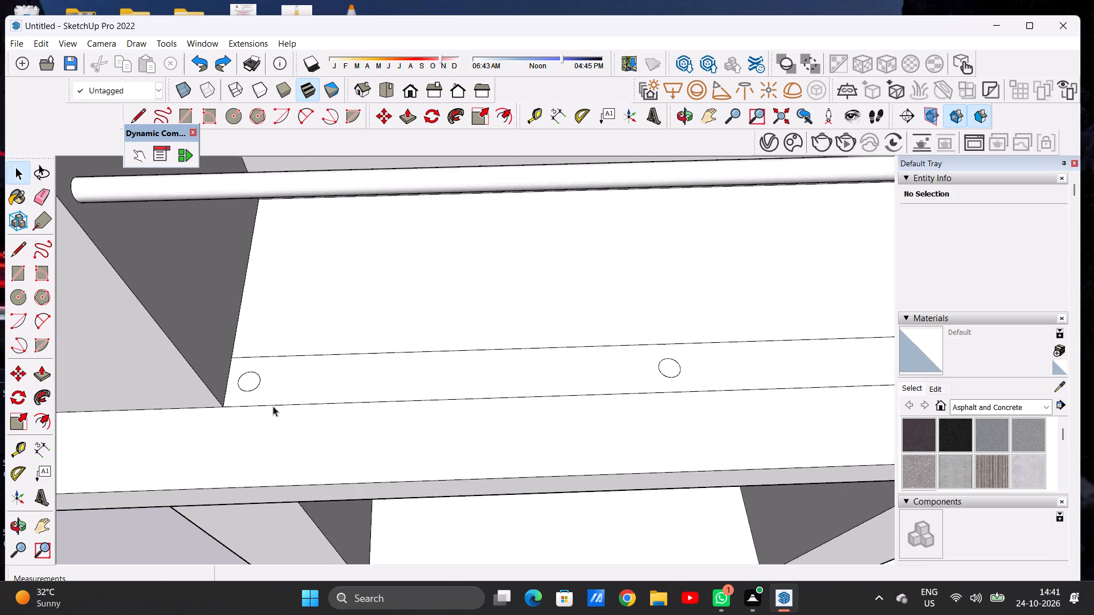
scroll(273, 406, "up", 10)
triple_click(242, 380)
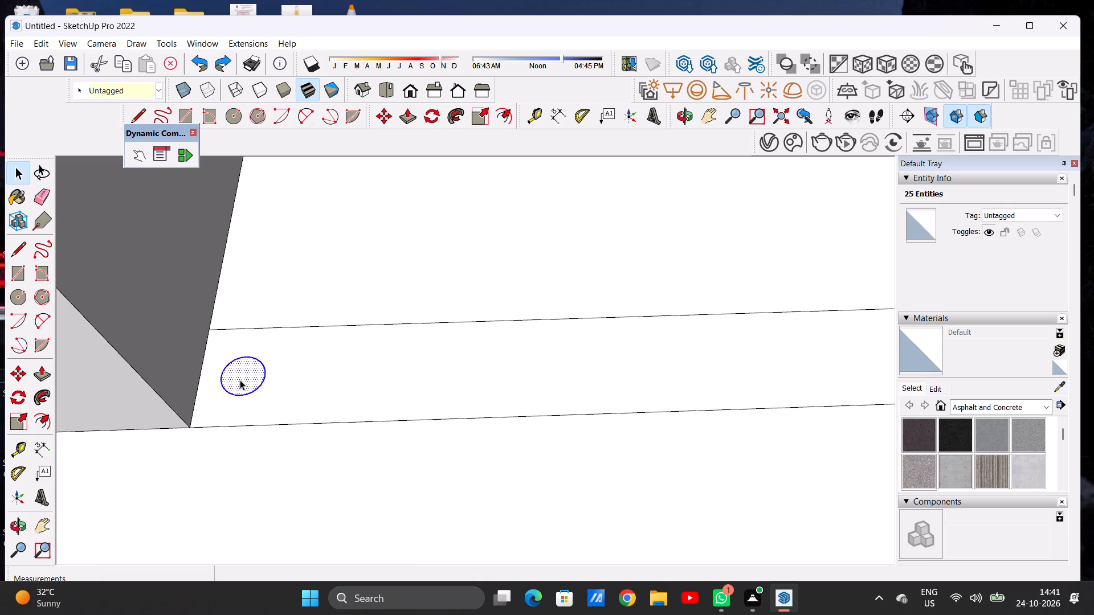
key("Delete")
Draw a smaller circle of about 7.6 in² area on the floor strip beside the outer column for a thinner post.
key("c")
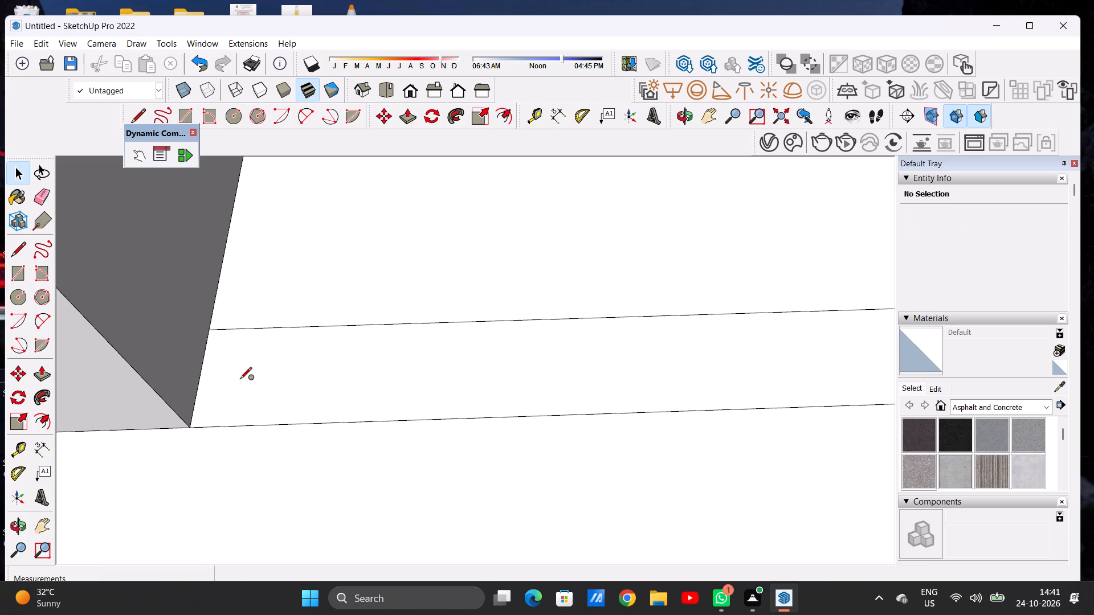
left_click(240, 380)
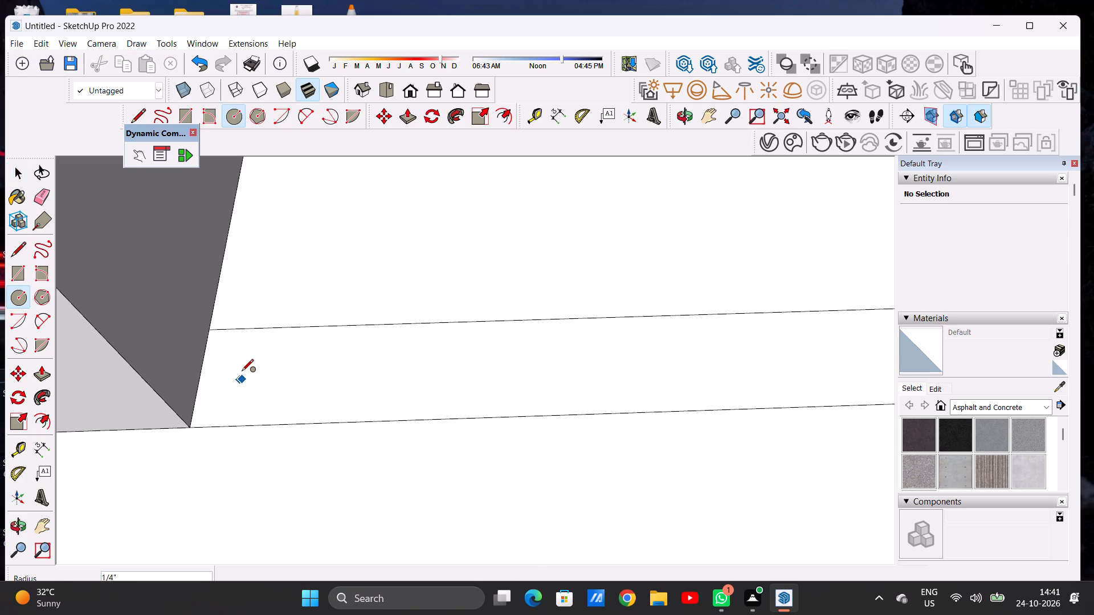
left_click(242, 370)
key("space")
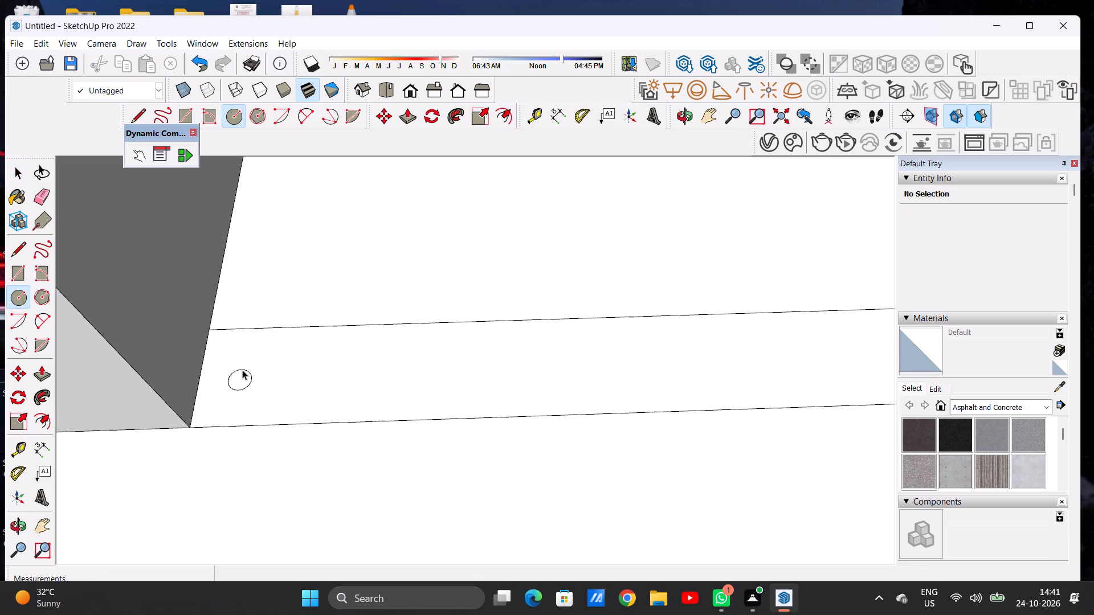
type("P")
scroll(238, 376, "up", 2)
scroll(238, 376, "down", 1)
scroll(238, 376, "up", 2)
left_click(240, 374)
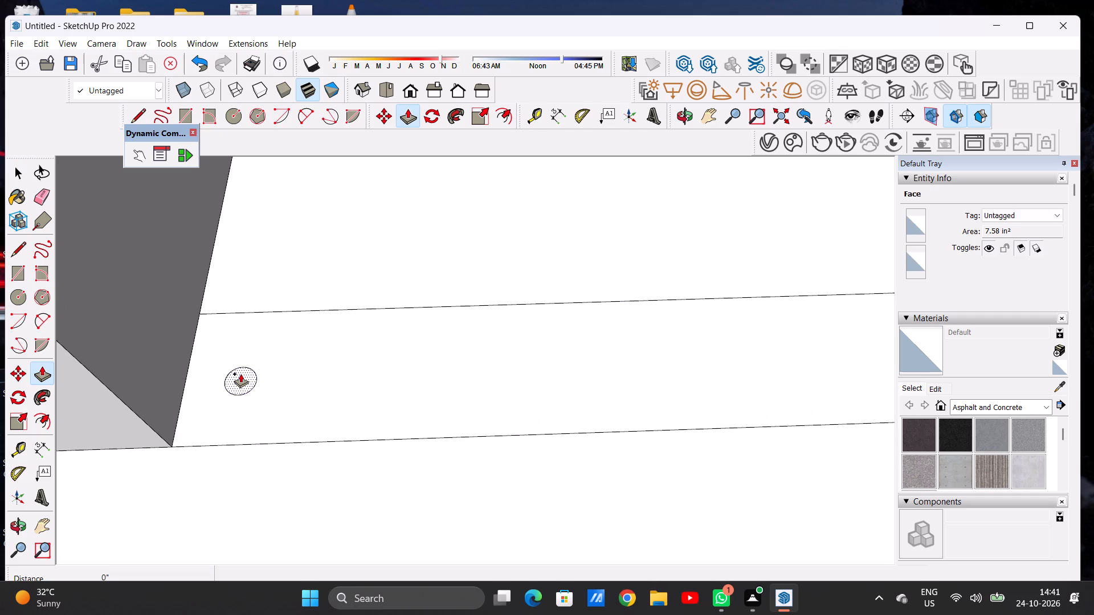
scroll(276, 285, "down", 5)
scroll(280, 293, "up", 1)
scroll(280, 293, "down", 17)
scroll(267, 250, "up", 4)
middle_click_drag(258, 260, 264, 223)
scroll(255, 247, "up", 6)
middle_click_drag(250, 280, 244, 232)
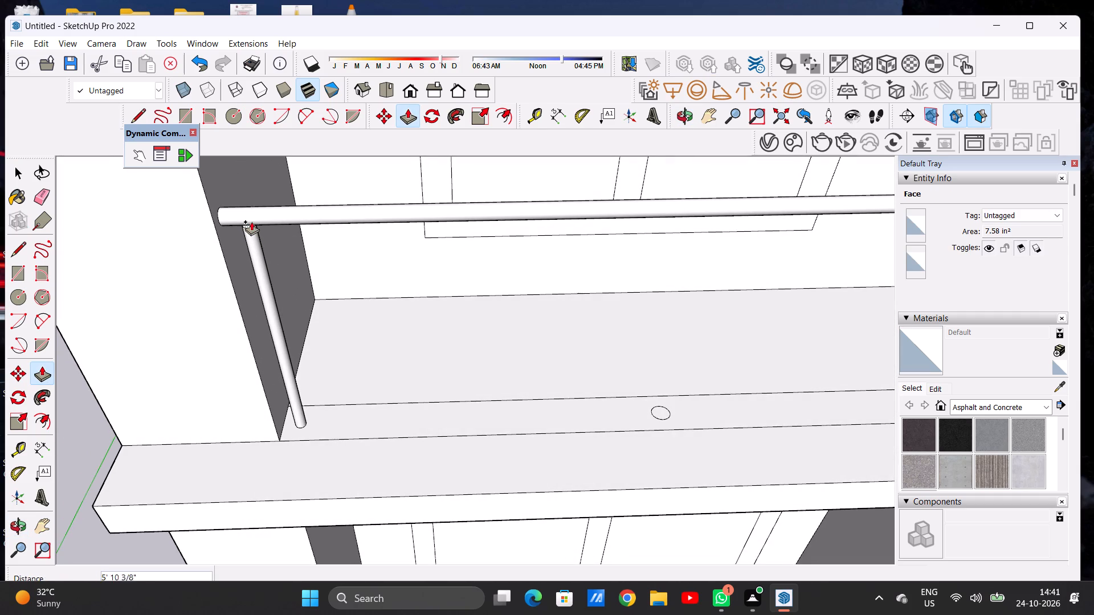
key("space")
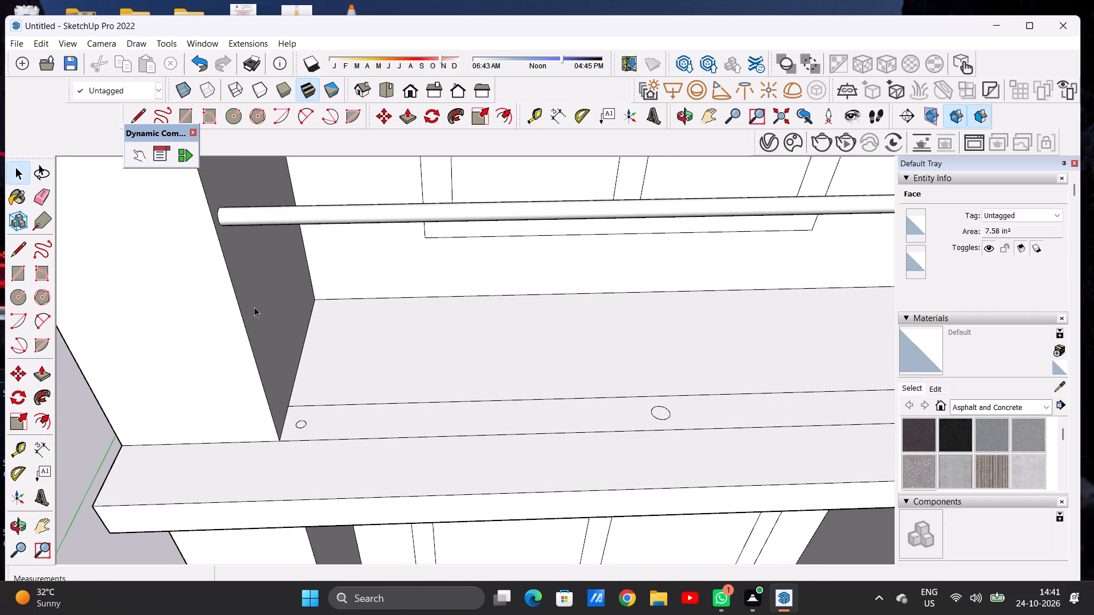
Move the small post circle about 3 3/16" across the floor strip toward the window.
scroll(254, 336, "down", 1)
scroll(254, 341, "up", 1)
scroll(254, 341, "down", 8)
middle_click_drag(479, 370, 473, 430)
scroll(476, 420, "up", 6)
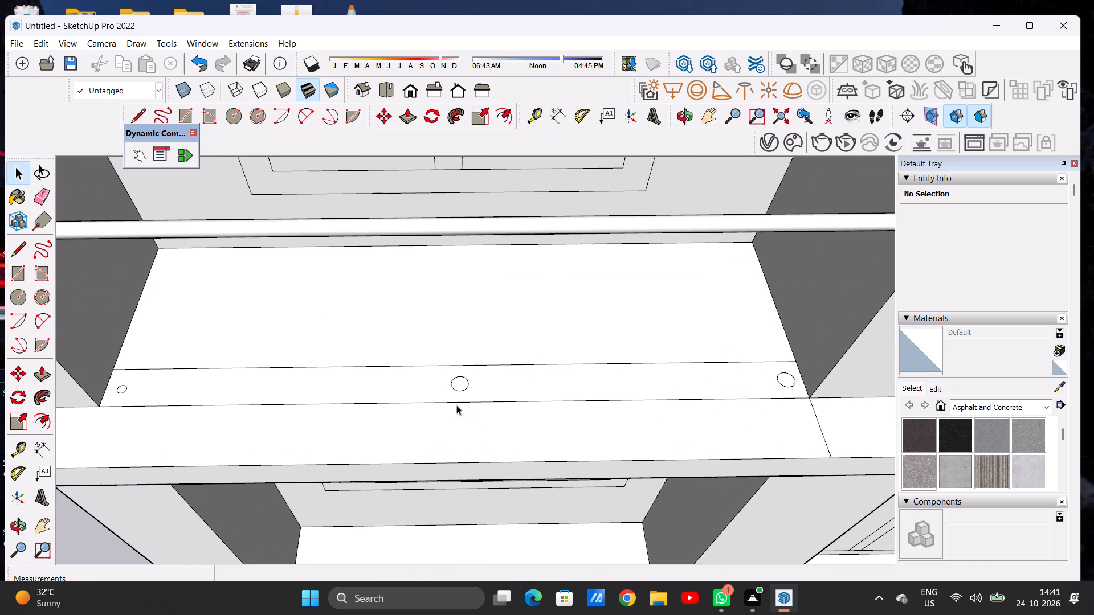
scroll(473, 400, "down", 6)
scroll(312, 393, "up", 7)
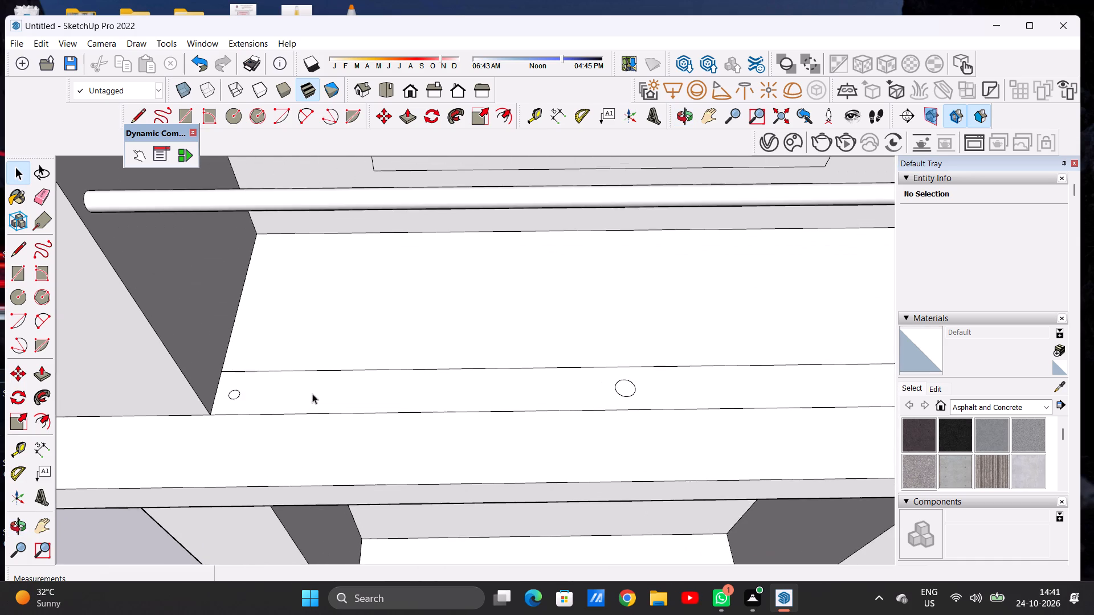
scroll(230, 392, "up", 1)
scroll(230, 392, "down", 1)
scroll(230, 392, "up", 10)
double_click(238, 399)
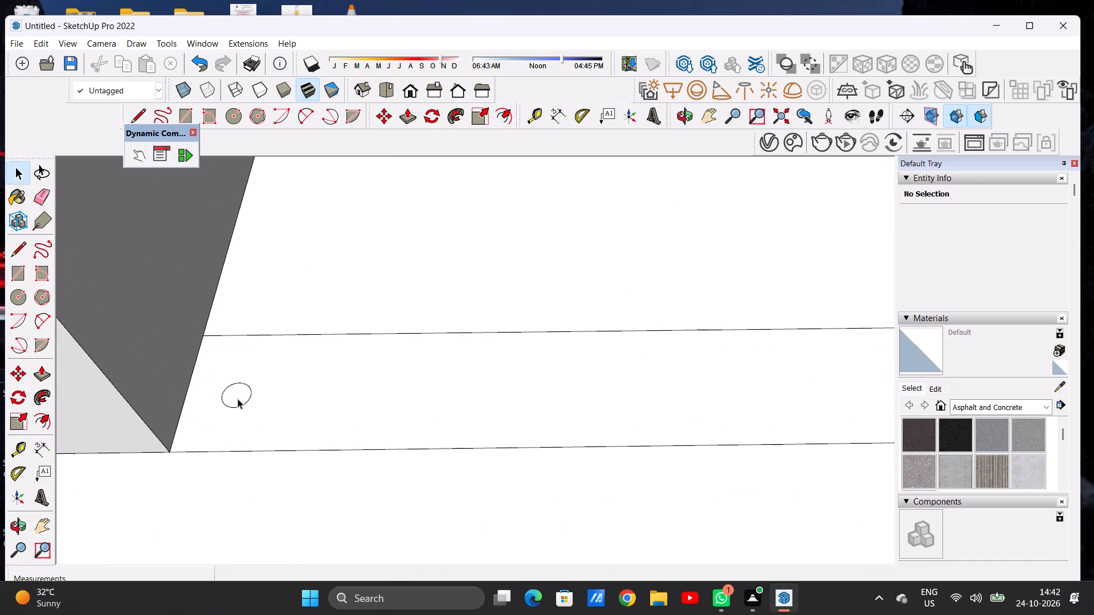
key("m")
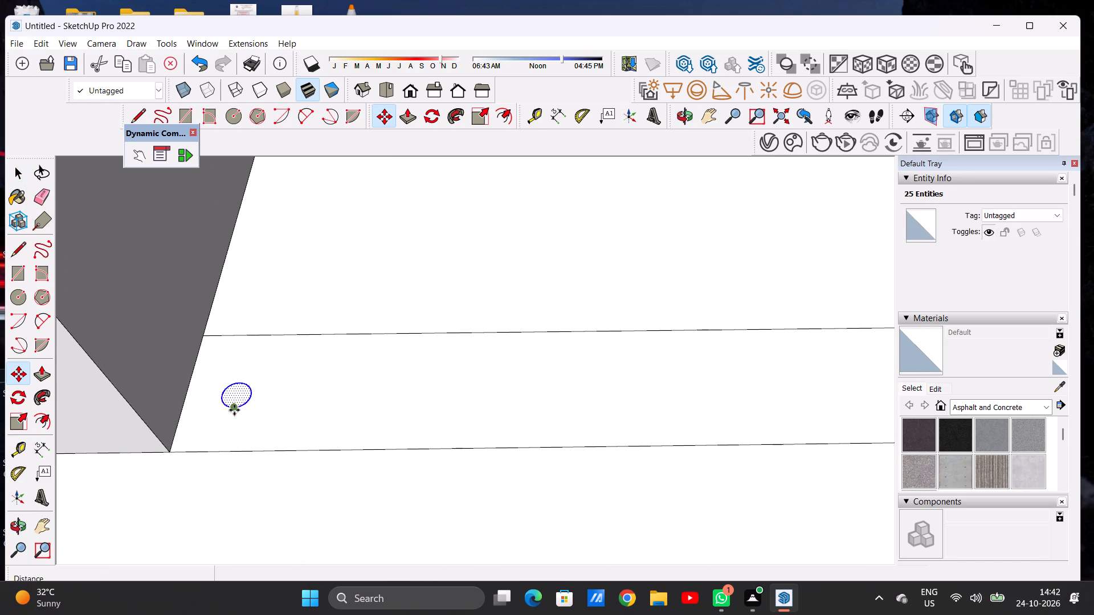
left_click(234, 410)
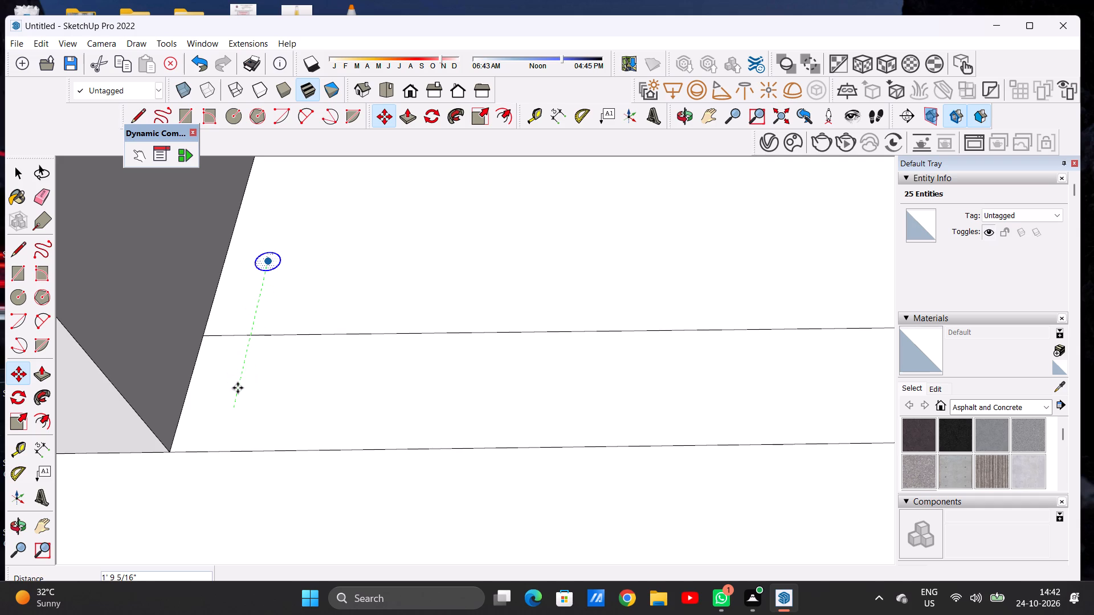
left_click(238, 382)
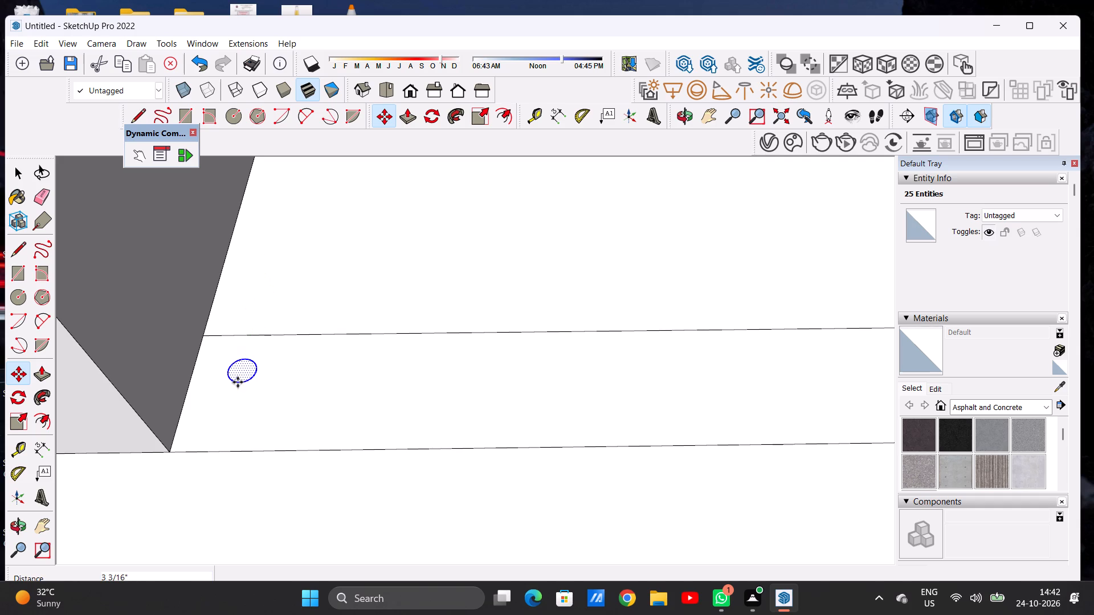
key("space")
scroll(247, 396, "down", 12)
scroll(295, 364, "up", 1)
scroll(295, 364, "down", 8)
scroll(287, 351, "up", 1)
scroll(287, 351, "down", 1)
left_click(210, 469)
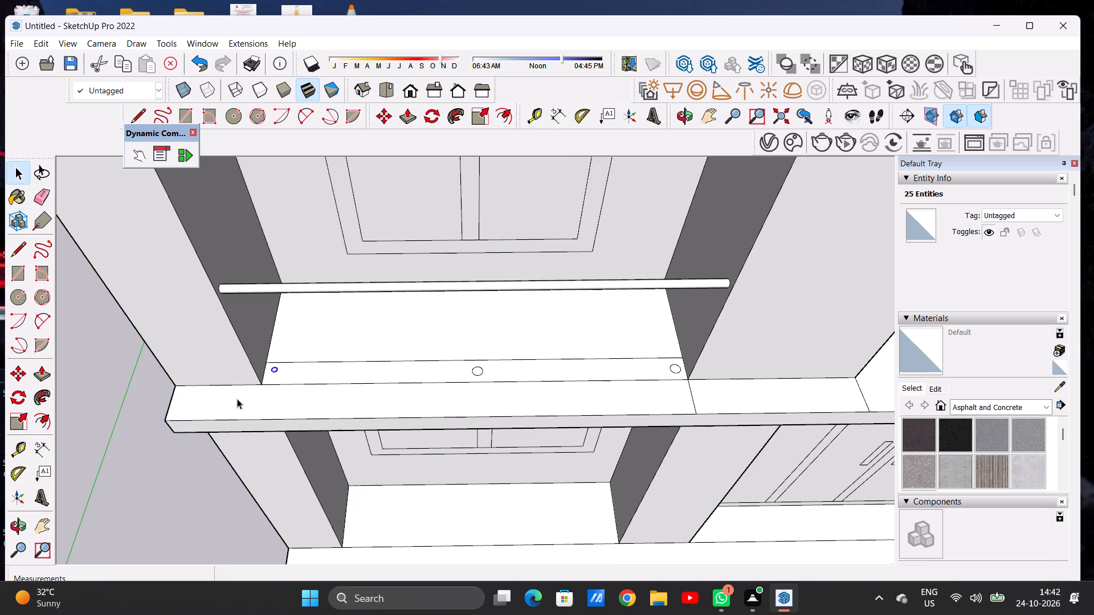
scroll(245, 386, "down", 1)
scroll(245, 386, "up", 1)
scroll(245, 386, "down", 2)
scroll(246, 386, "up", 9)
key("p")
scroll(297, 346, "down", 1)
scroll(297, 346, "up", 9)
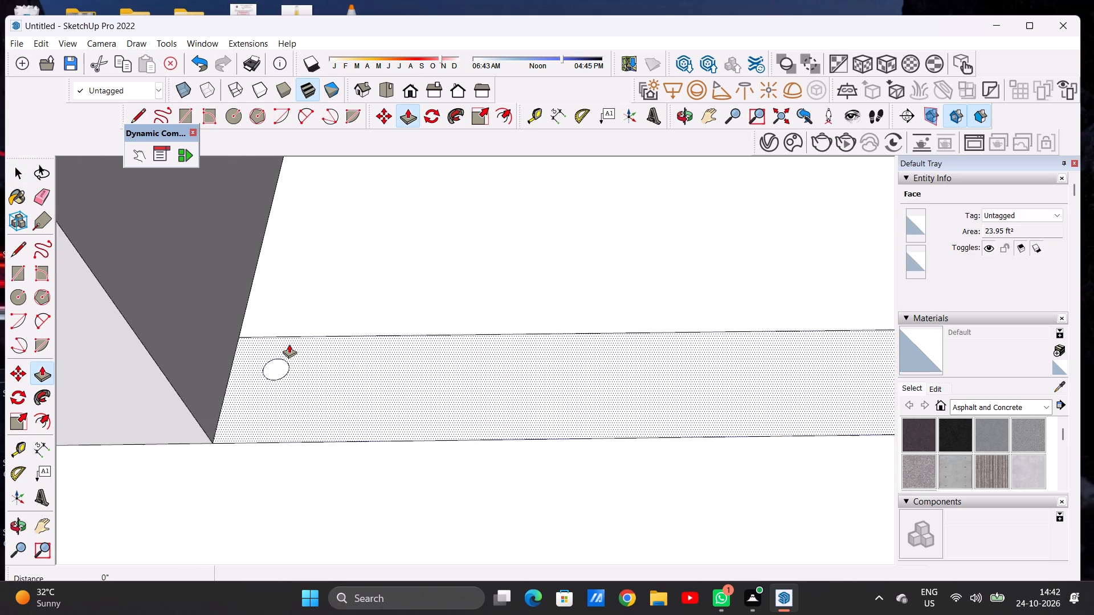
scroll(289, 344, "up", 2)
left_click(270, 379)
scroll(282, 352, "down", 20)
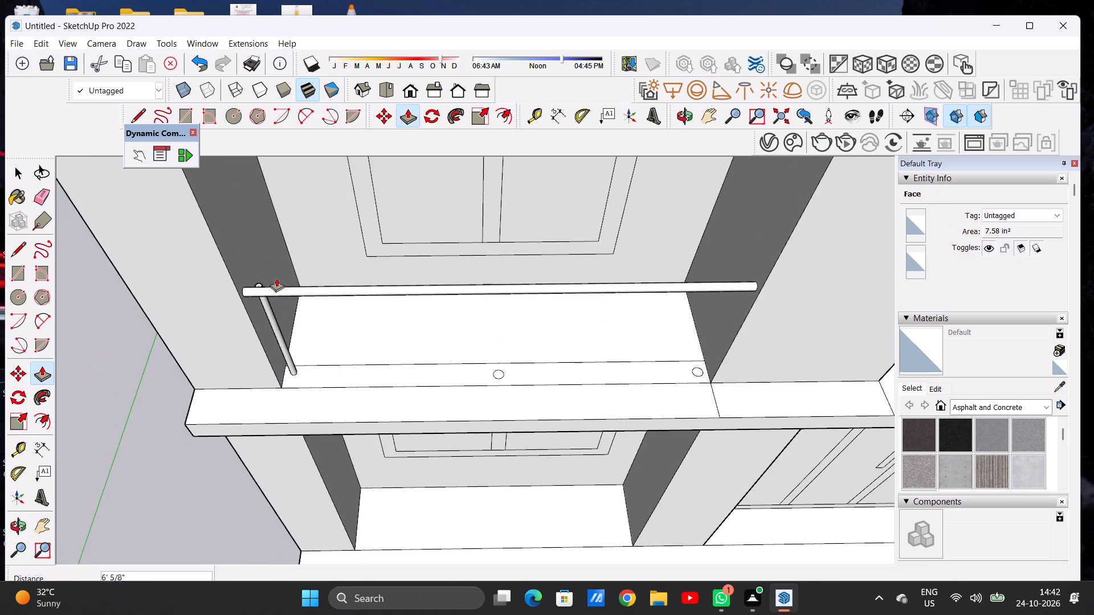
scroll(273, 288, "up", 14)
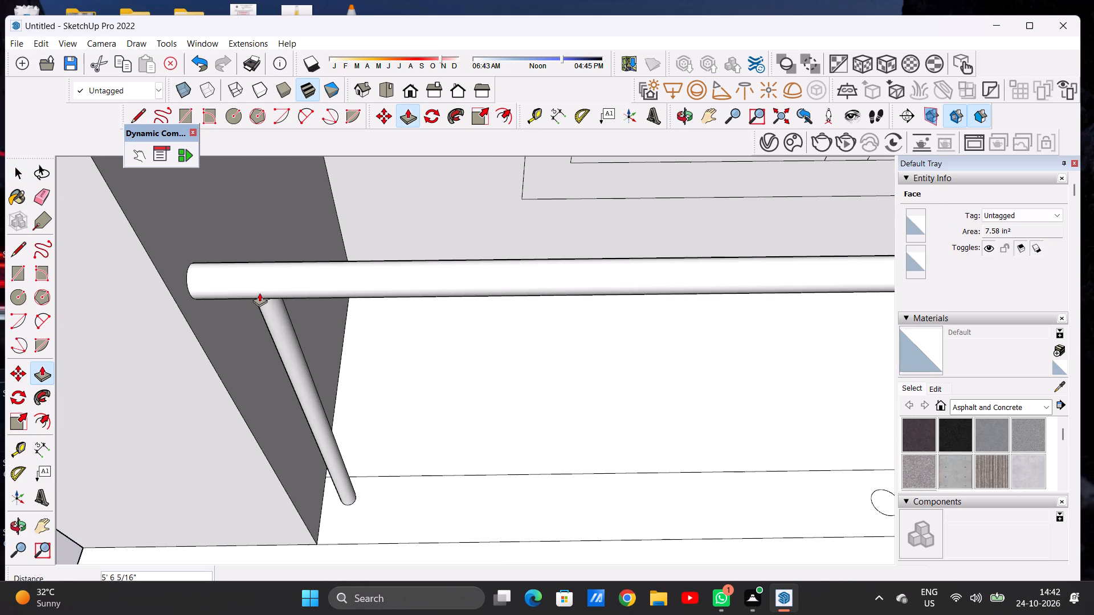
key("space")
Move the small post circle about 1 15/16" back toward the slab's front edge.
scroll(303, 355, "down", 5)
scroll(303, 355, "up", 1)
scroll(303, 355, "down", 9)
middle_click_drag(332, 393, 338, 461)
scroll(329, 442, "up", 9)
scroll(333, 403, "down", 1)
scroll(333, 403, "up", 4)
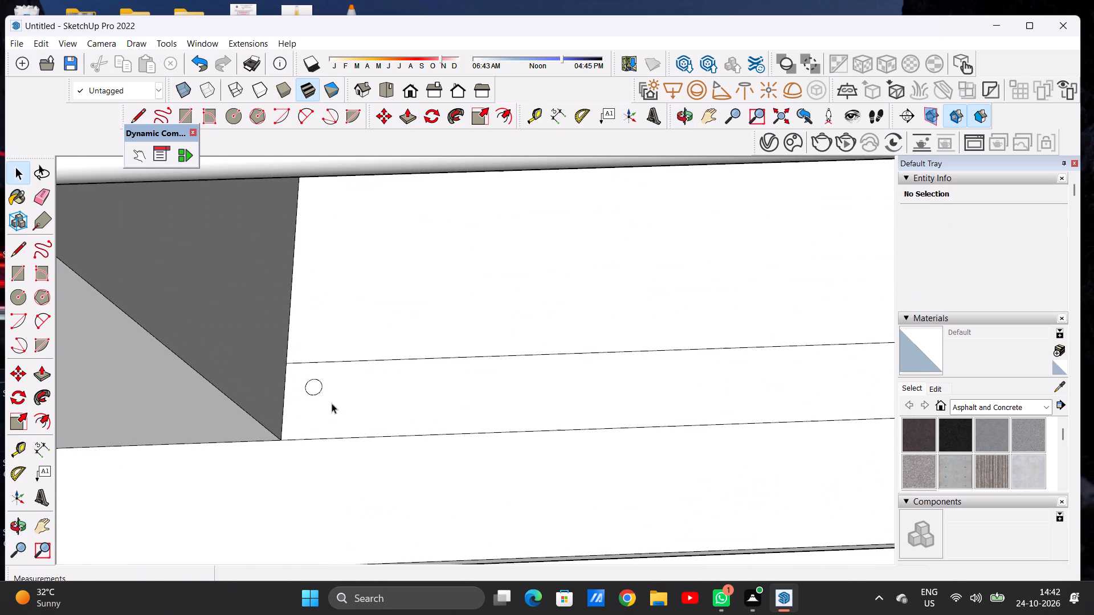
double_click(311, 389)
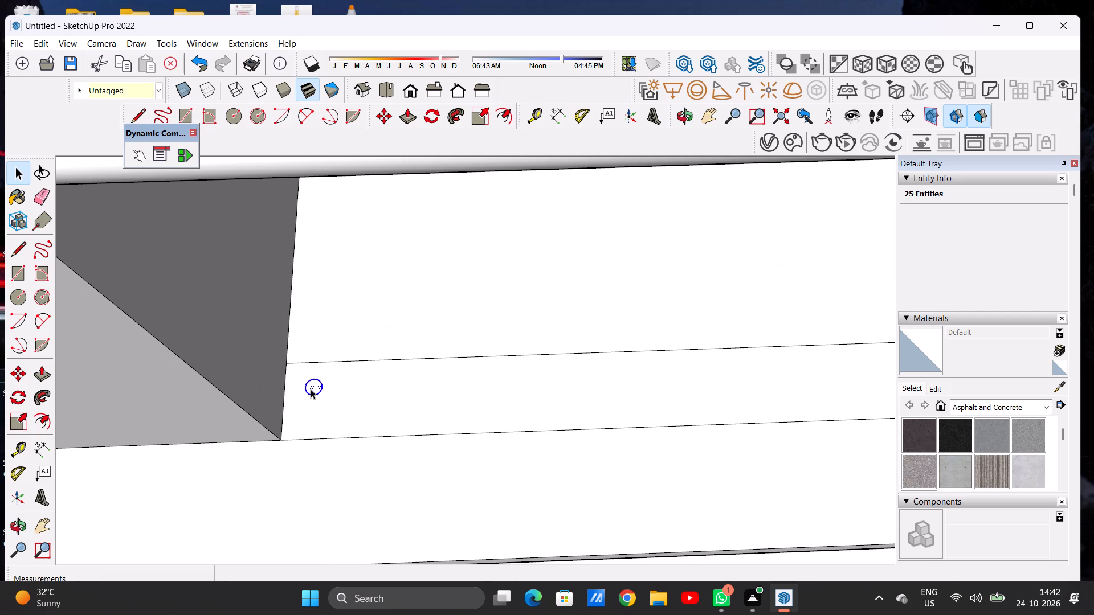
key("m")
left_click(317, 395)
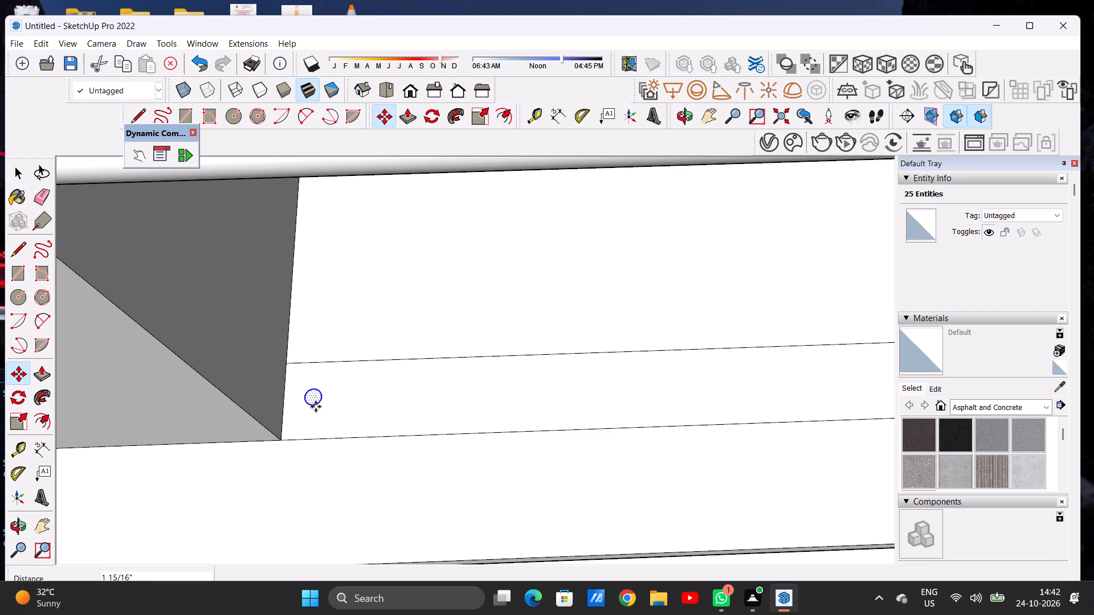
left_click(316, 407)
key("space")
scroll(341, 392, "down", 9)
left_click(263, 528)
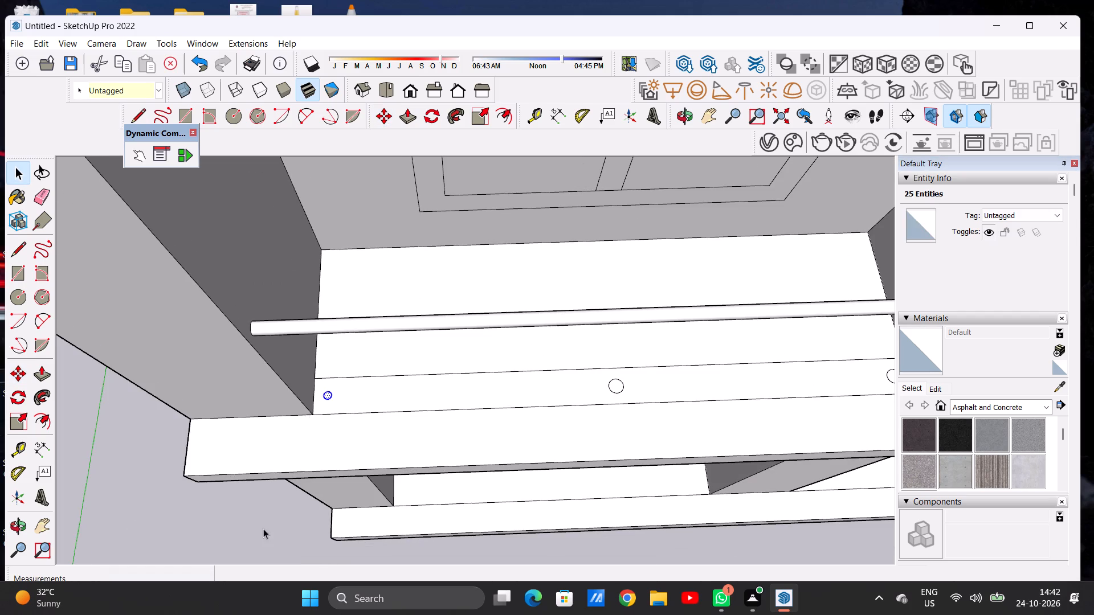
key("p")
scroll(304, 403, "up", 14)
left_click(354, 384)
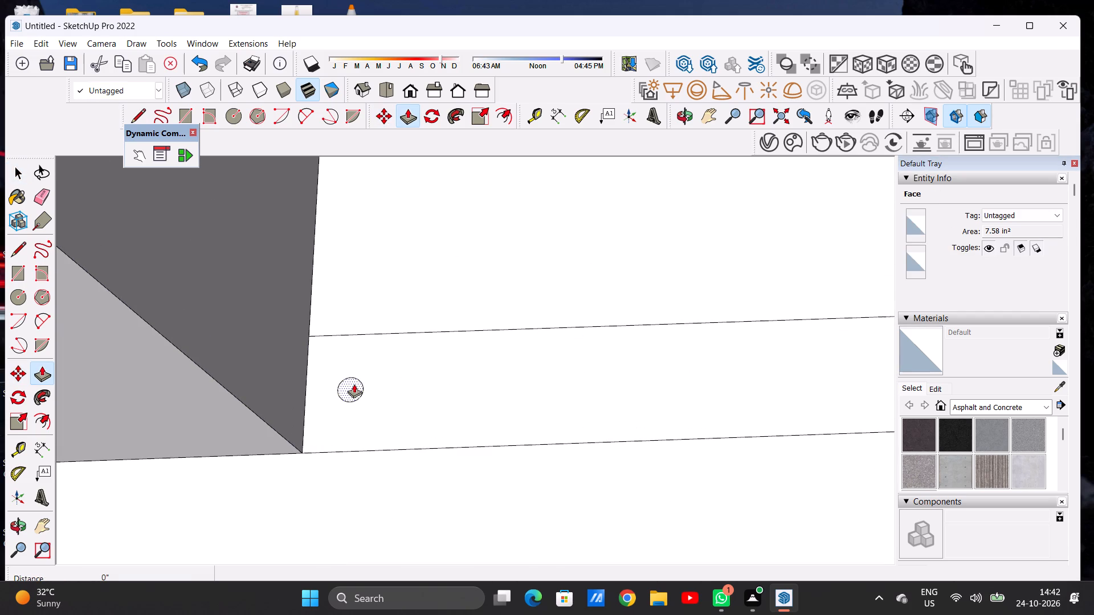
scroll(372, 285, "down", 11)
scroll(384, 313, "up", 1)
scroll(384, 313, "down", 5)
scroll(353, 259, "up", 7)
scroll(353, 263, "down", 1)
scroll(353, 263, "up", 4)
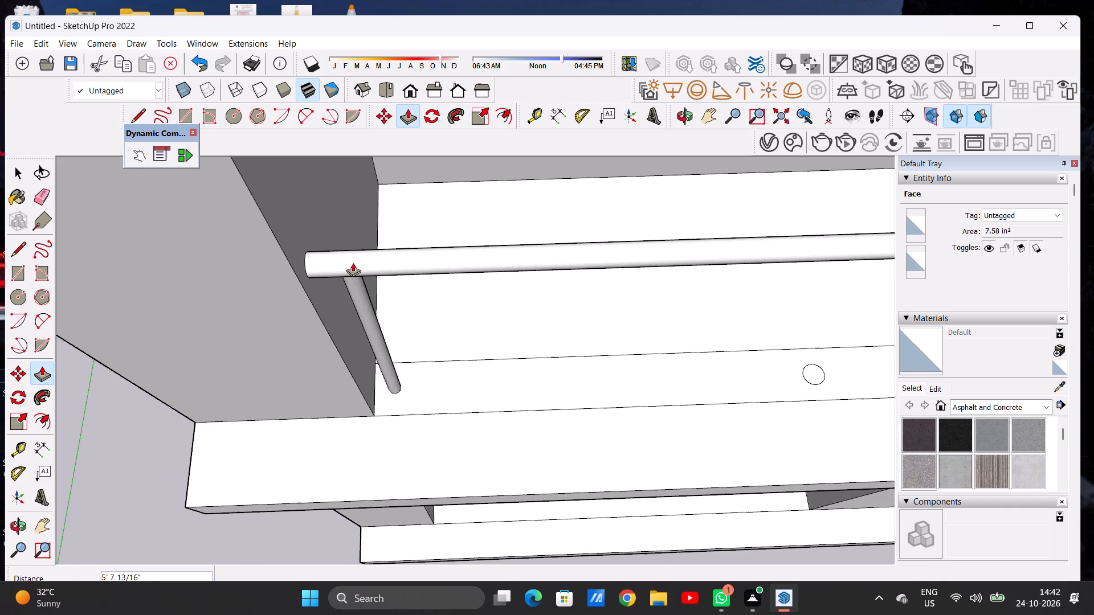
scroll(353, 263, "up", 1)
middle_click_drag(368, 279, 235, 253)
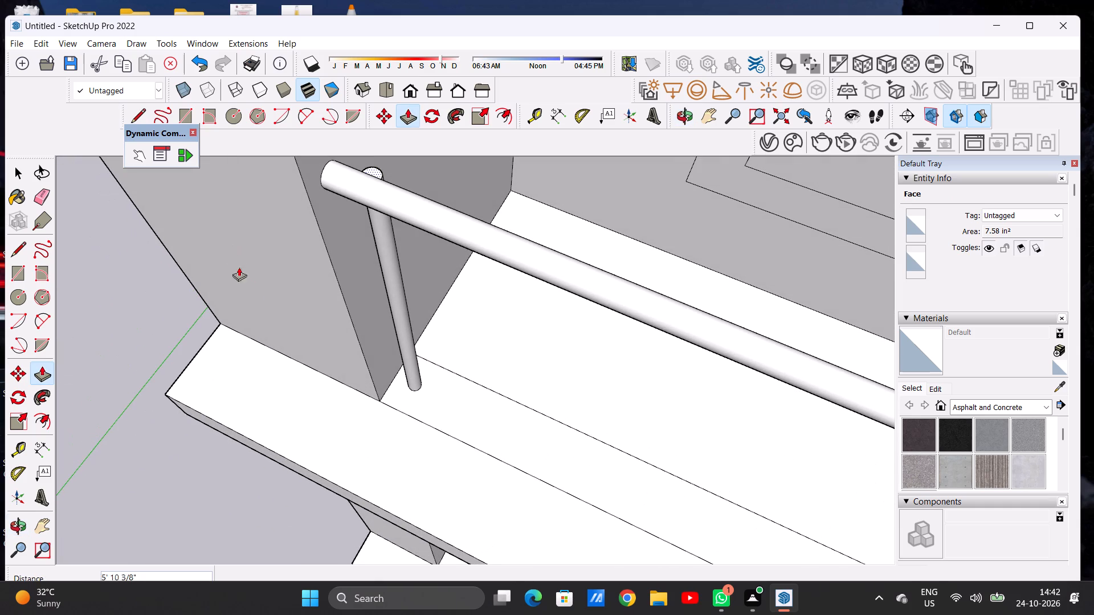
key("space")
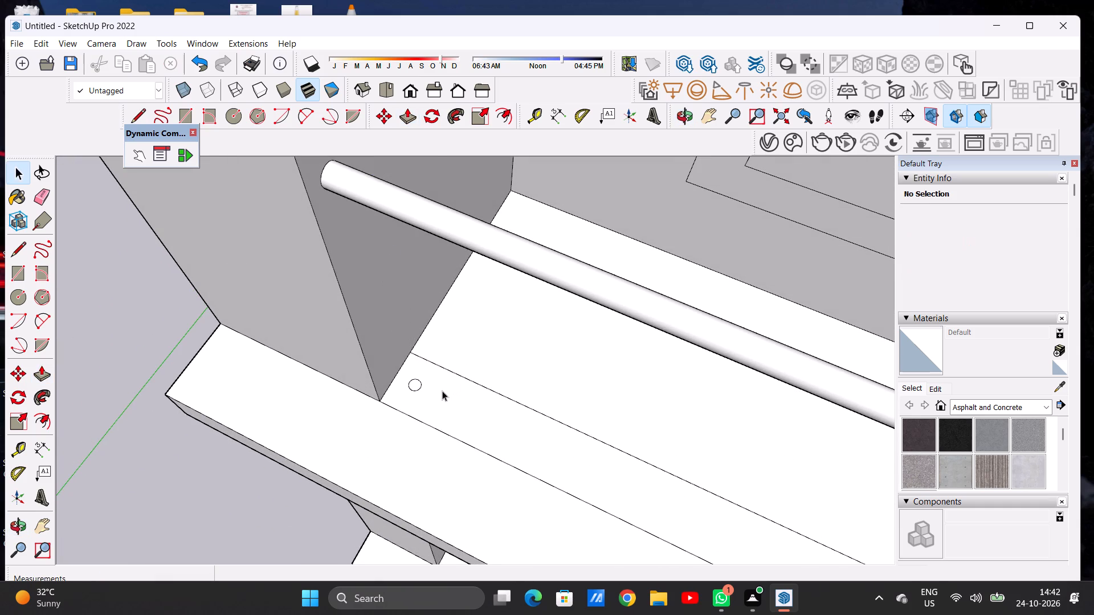
Nudge the small post circle slightly further toward the slab's front edge, keeping it beside the outer column.
scroll(442, 391, "up", 5)
double_click(396, 379)
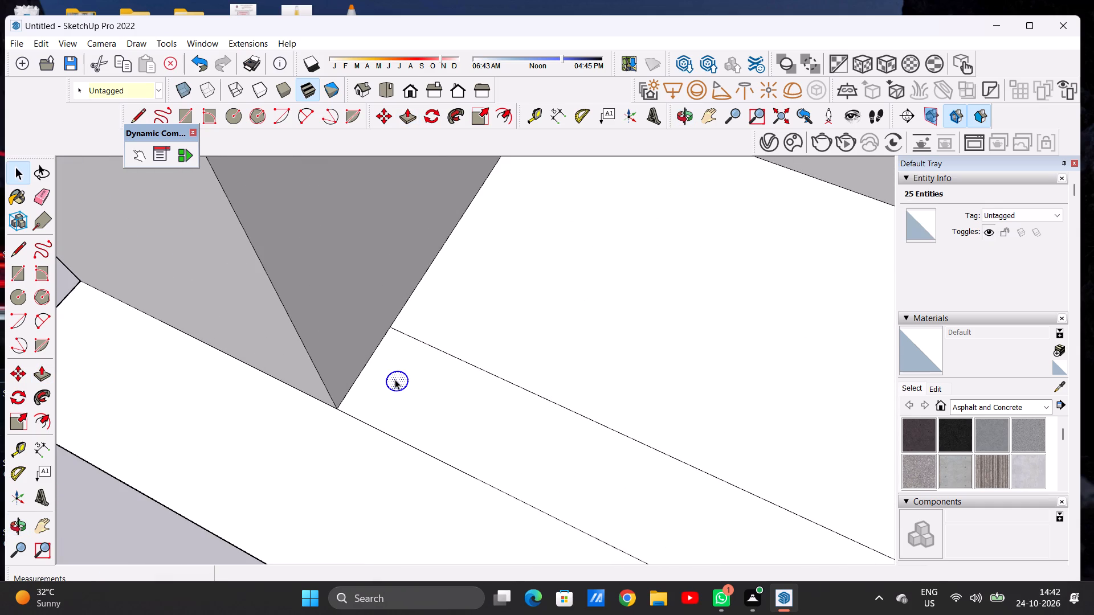
key("m")
left_click(407, 389)
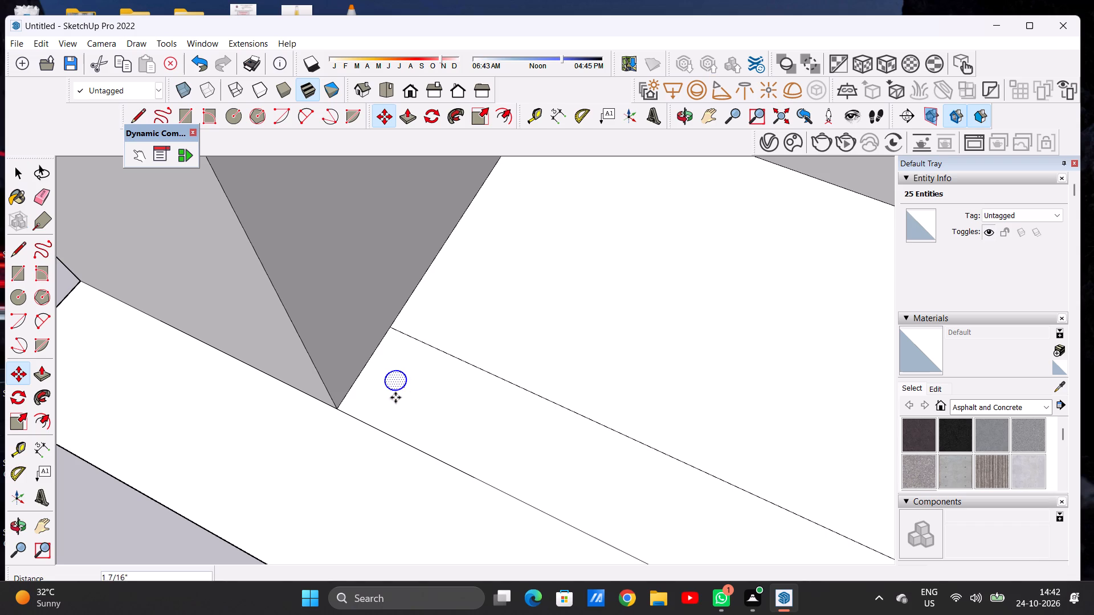
left_click(395, 397)
key("space")
left_click(169, 540)
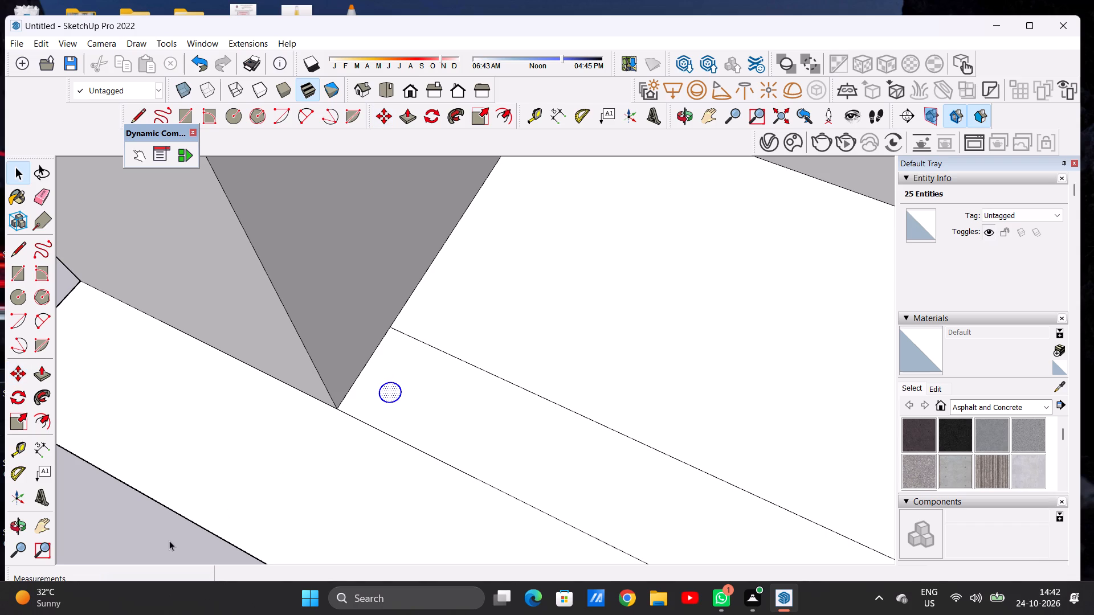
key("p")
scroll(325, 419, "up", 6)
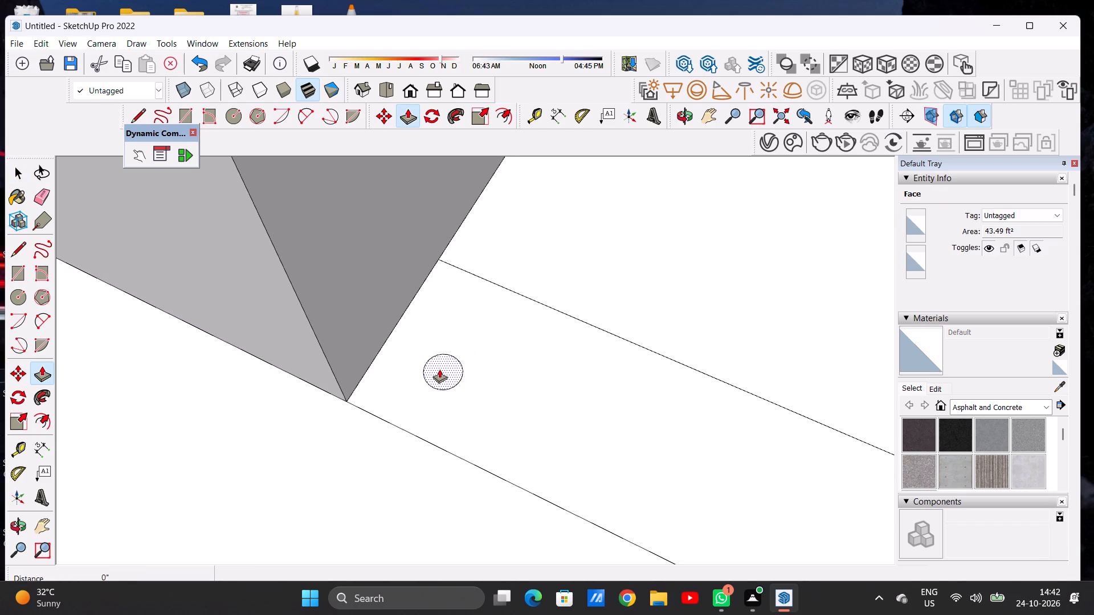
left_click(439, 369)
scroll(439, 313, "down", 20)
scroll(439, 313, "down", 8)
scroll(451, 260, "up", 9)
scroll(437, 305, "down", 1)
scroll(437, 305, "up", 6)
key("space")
Delete the two larger floor-strip circles, at the middle and beside the inner column, including their faces.
scroll(394, 418, "down", 6)
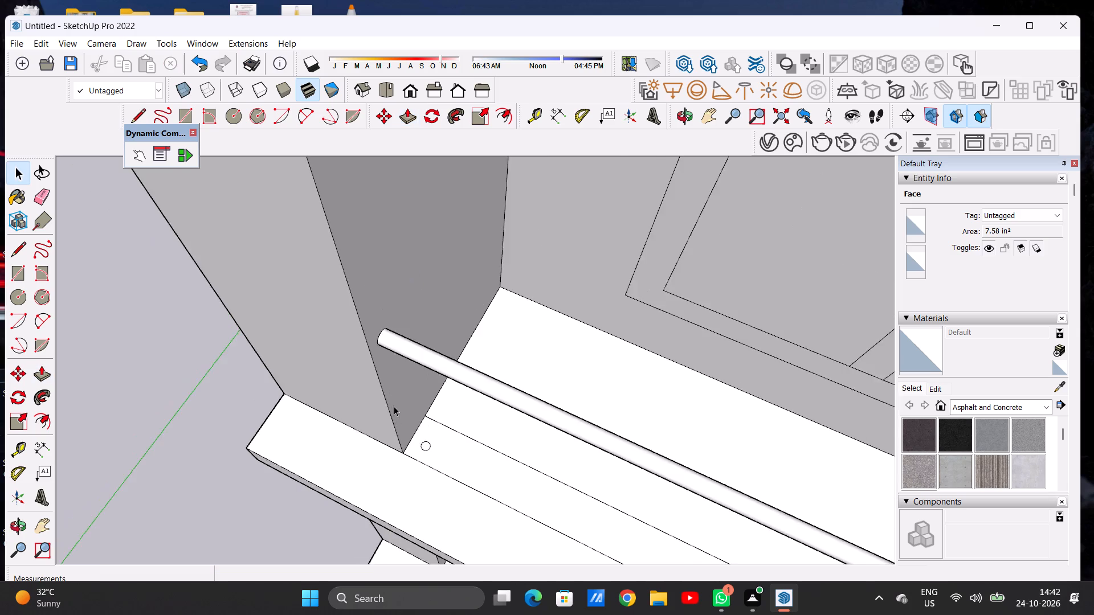
scroll(394, 406, "down", 17)
middle_click_drag(519, 441, 593, 458)
scroll(543, 429, "up", 8)
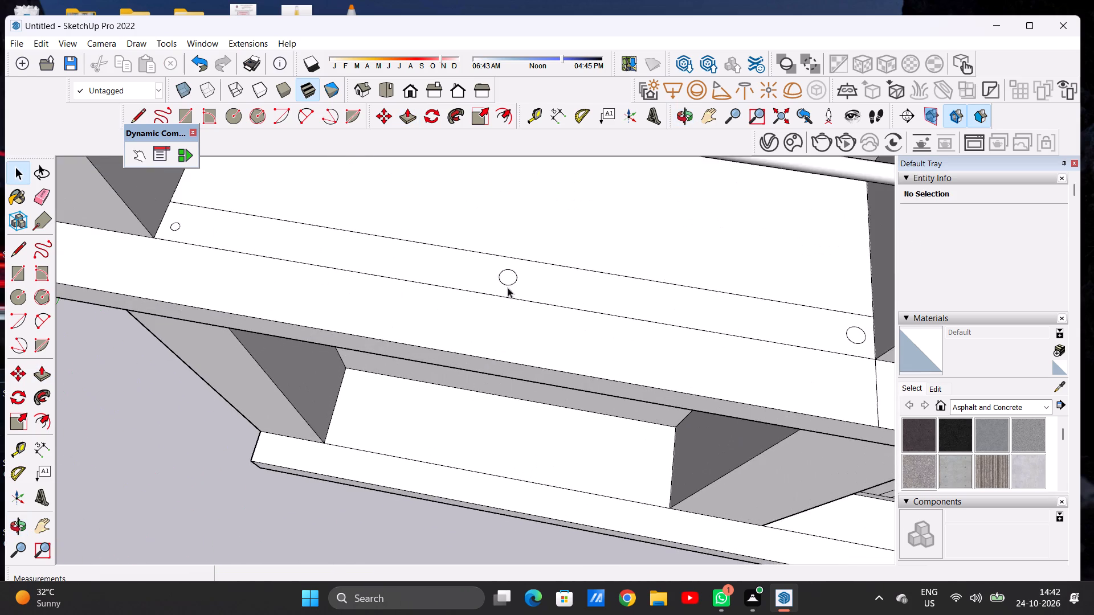
scroll(505, 280, "up", 7)
double_click(515, 284)
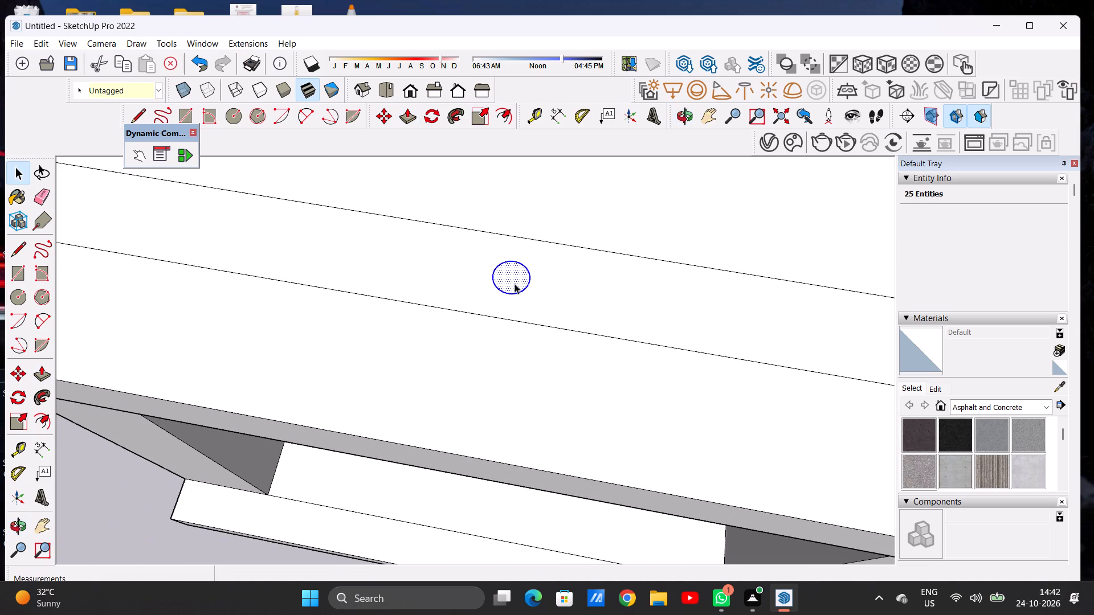
key("Delete")
scroll(481, 296, "down", 9)
scroll(860, 329, "up", 5)
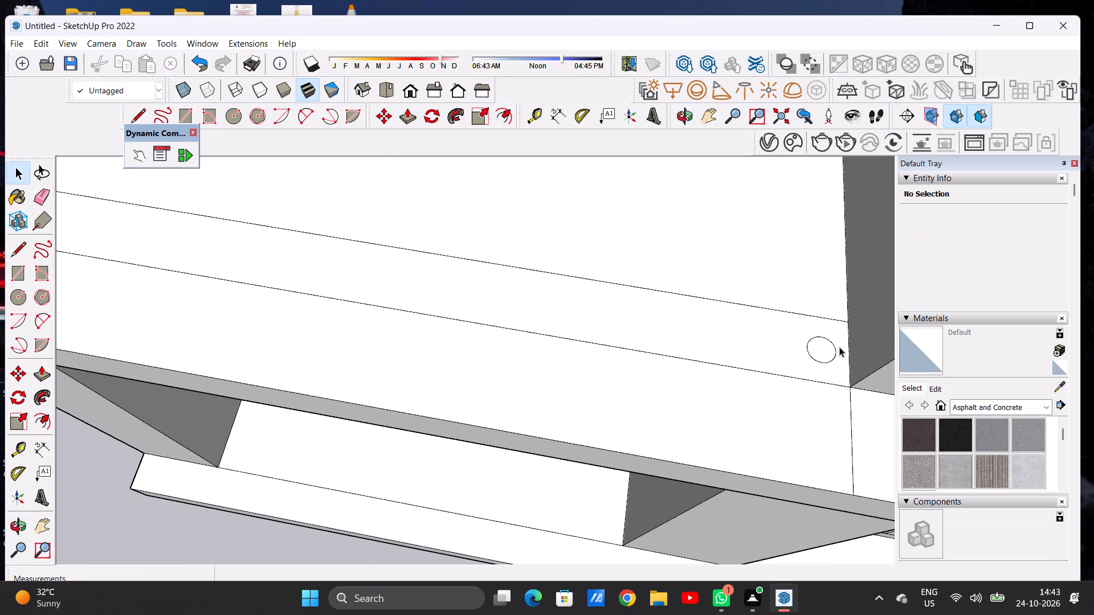
double_click(823, 354)
key("Delete")
Copy the small post circle about 18' 11 5/16" along the floor strip to beside the inner column.
scroll(741, 333, "down", 1)
scroll(741, 333, "up", 1)
scroll(741, 333, "down", 5)
scroll(741, 333, "up", 1)
scroll(741, 333, "down", 2)
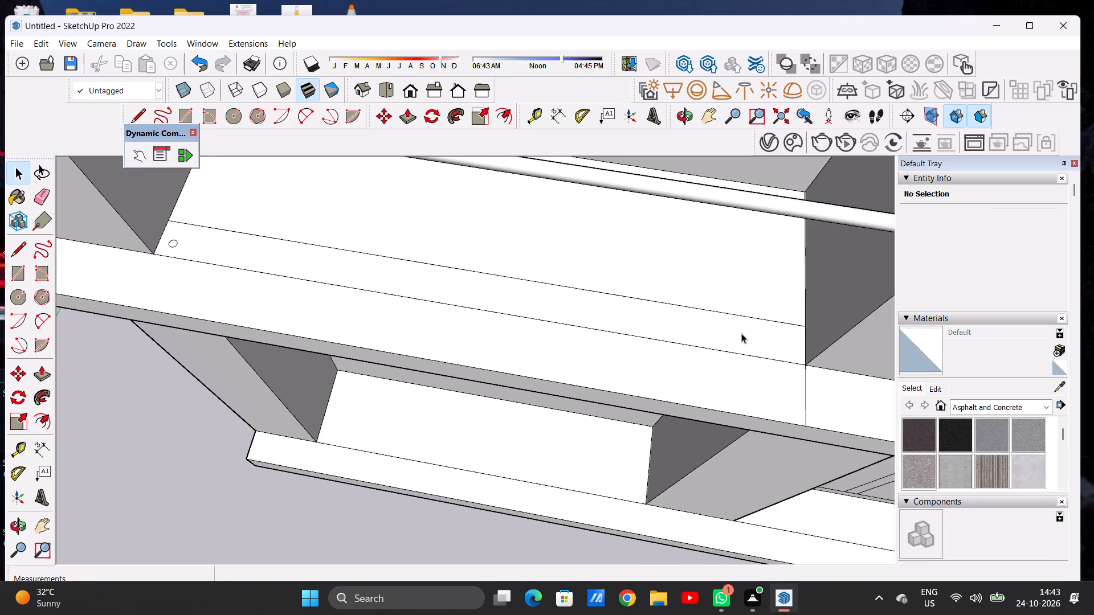
scroll(741, 333, "down", 10)
middle_click_drag(450, 306, 491, 355)
scroll(517, 339, "up", 5)
scroll(279, 300, "down", 1)
scroll(279, 300, "up", 12)
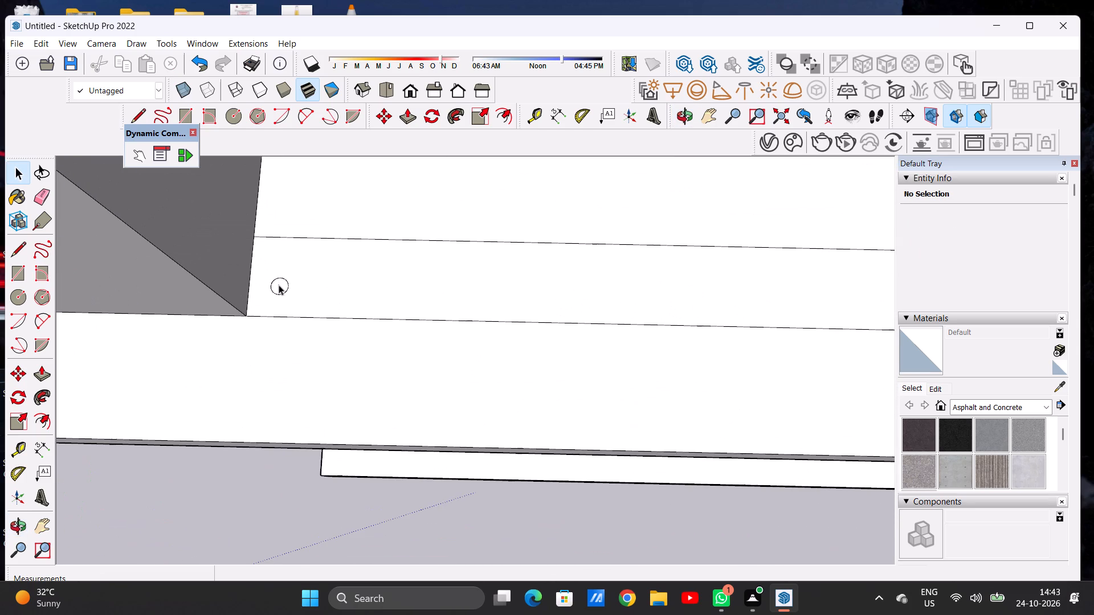
double_click(279, 285)
key("m")
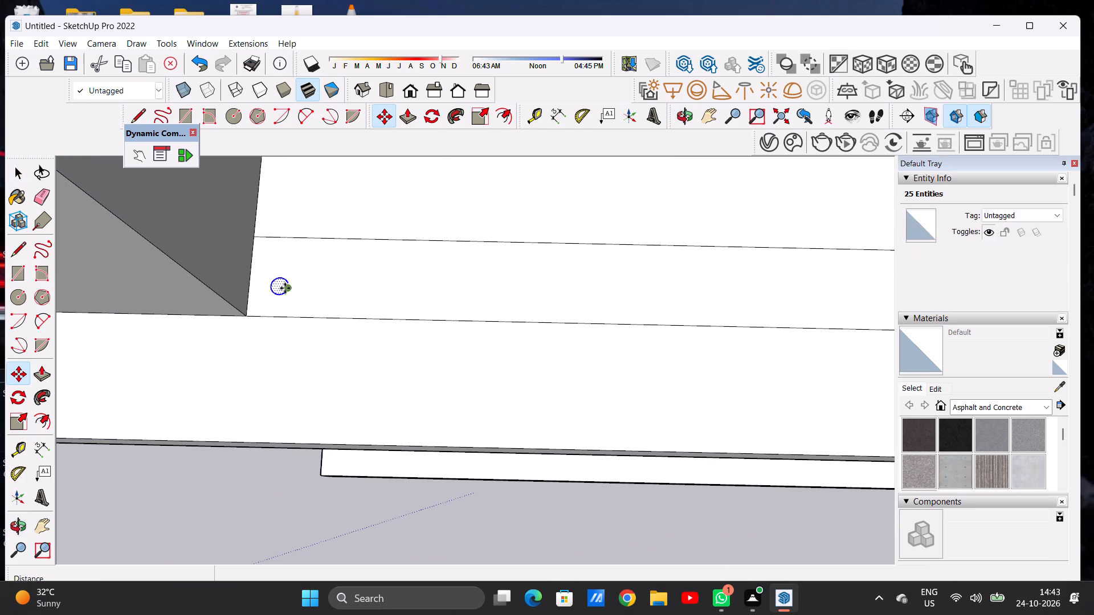
left_click(285, 288)
scroll(340, 285, "down", 13)
scroll(696, 282, "up", 3)
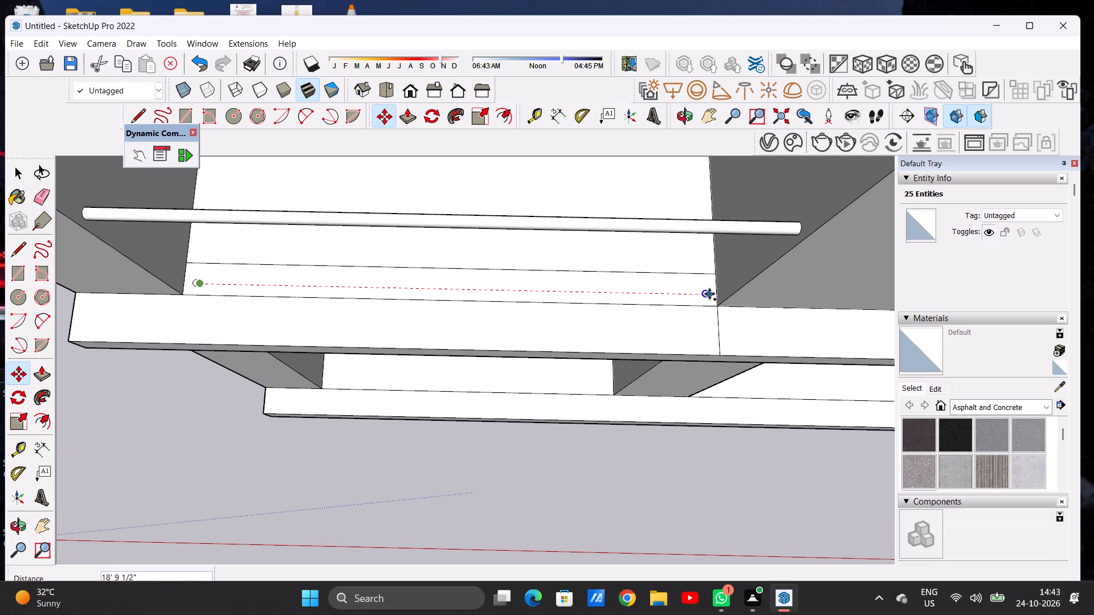
scroll(711, 294, "up", 7)
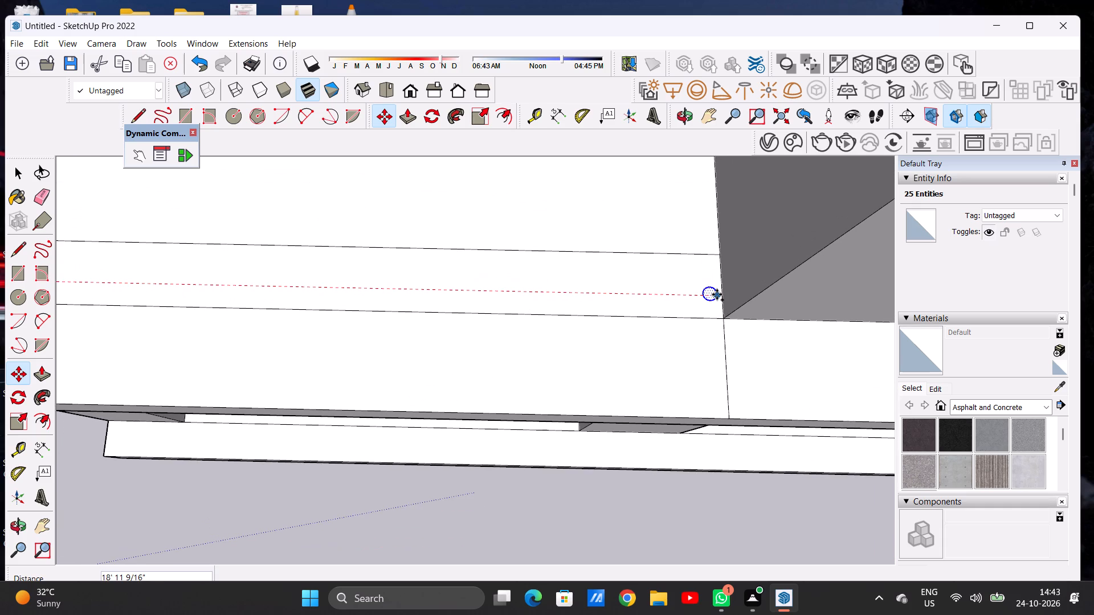
left_click(716, 294)
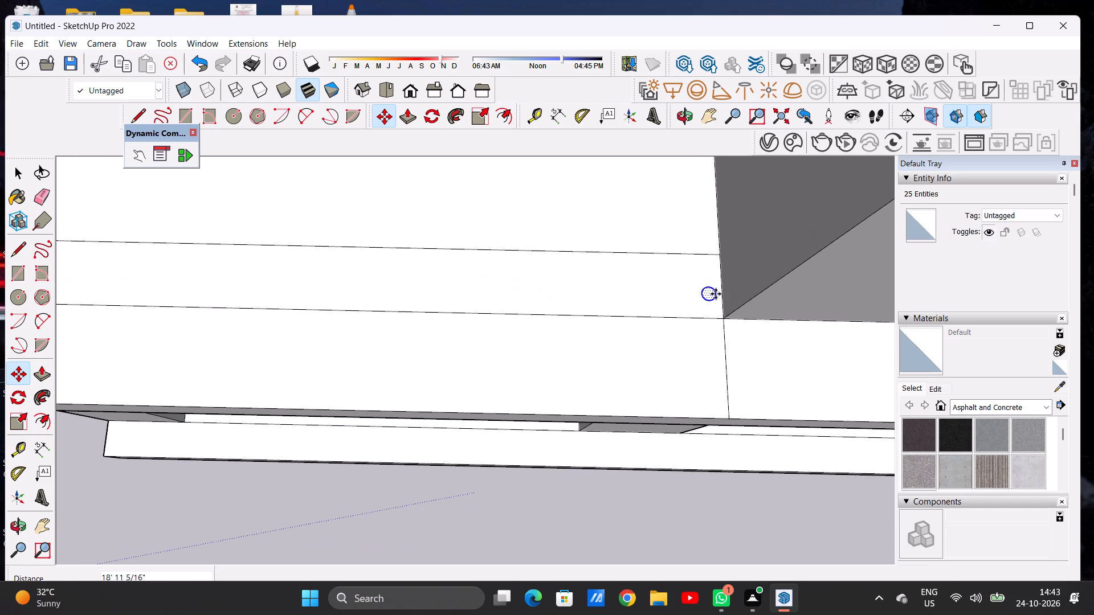
Copy the small post circle beside the inner column about 9' 6" along the floor strip to its middle.
key("space")
key("m")
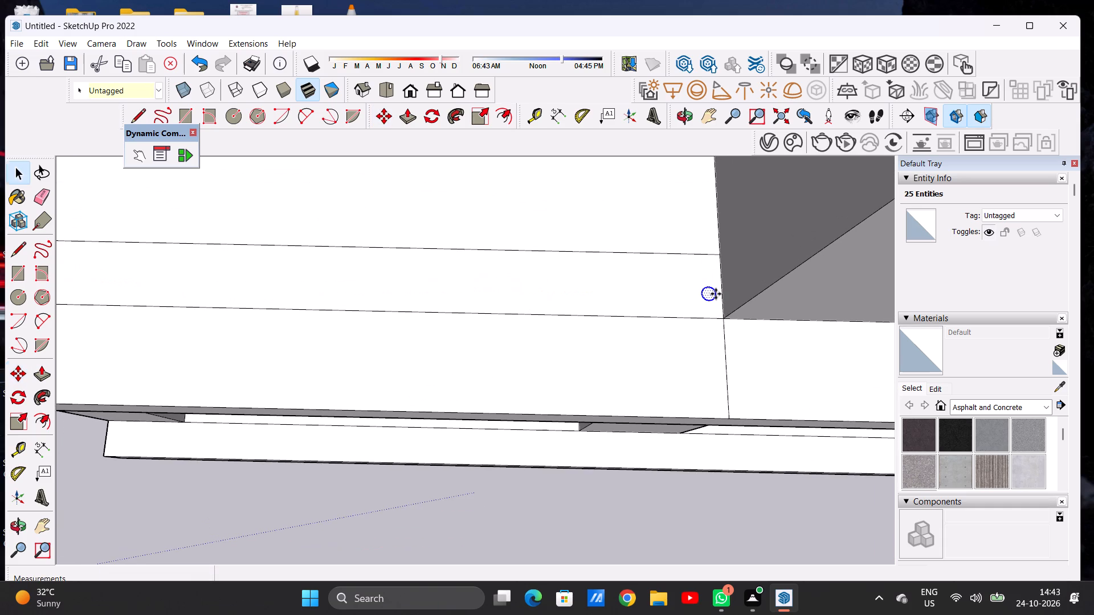
left_click(716, 294)
scroll(685, 294, "down", 4)
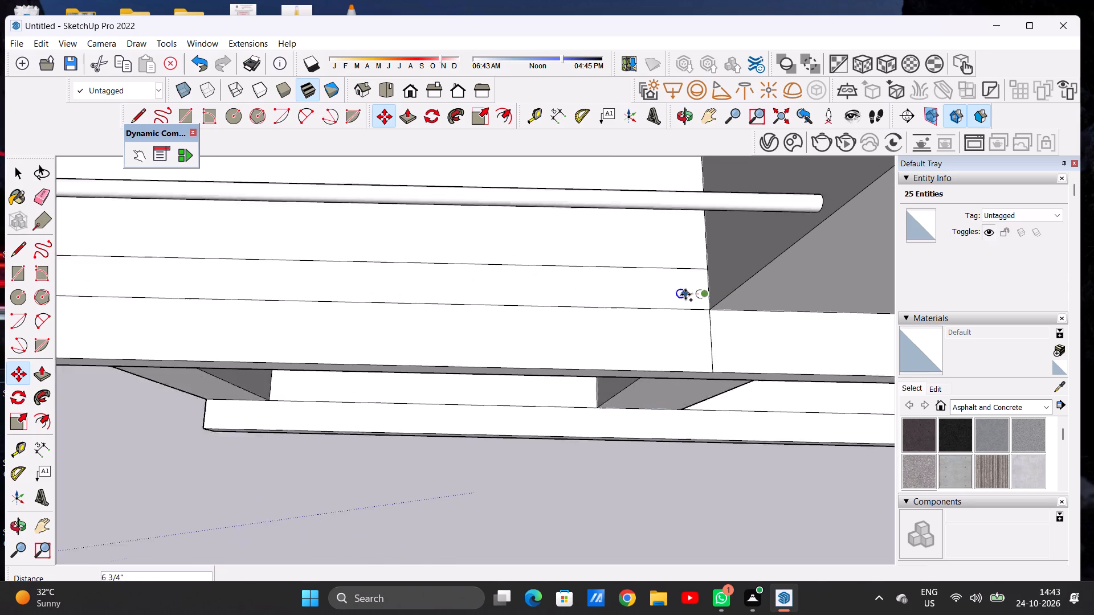
scroll(685, 294, "down", 3)
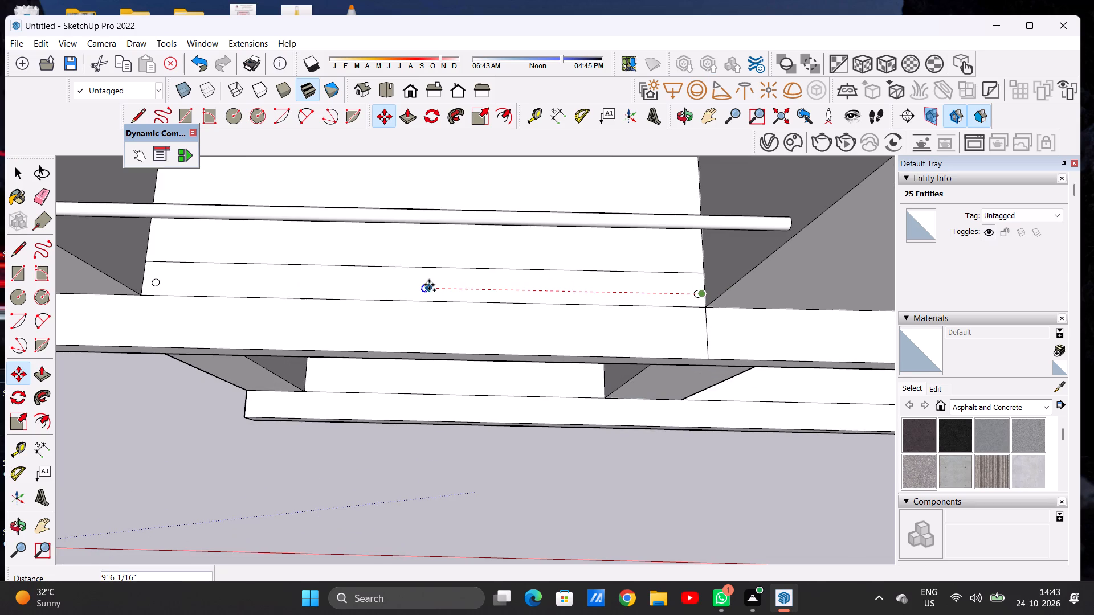
left_click(429, 285)
key("space")
scroll(526, 269, "down", 12)
left_click(495, 399)
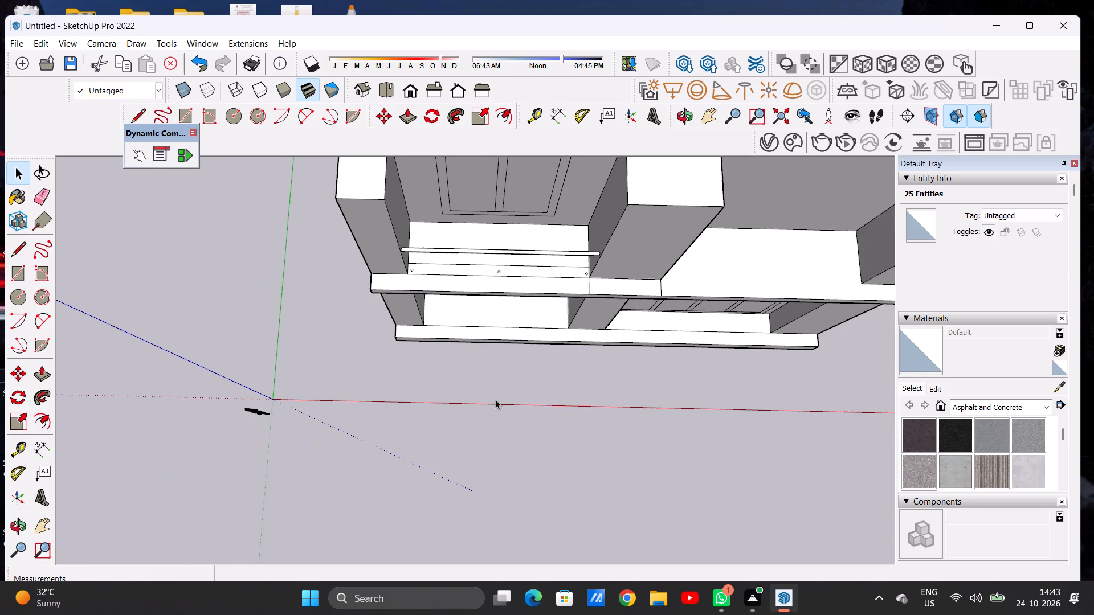
Push/Pull the small circle beside the outer column up about 6' 2" to meet the horizontal rail.
scroll(502, 260, "up", 6)
middle_click_drag(526, 296, 484, 206)
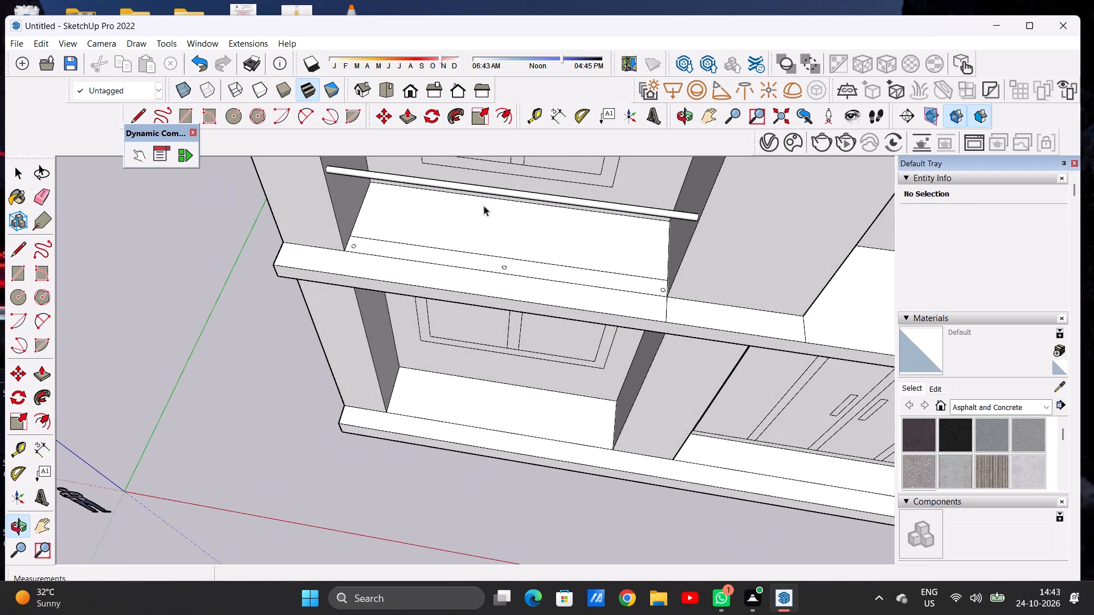
key("p")
scroll(336, 229, "up", 2)
scroll(333, 230, "down", 1)
scroll(350, 232, "up", 20)
scroll(350, 232, "up", 2)
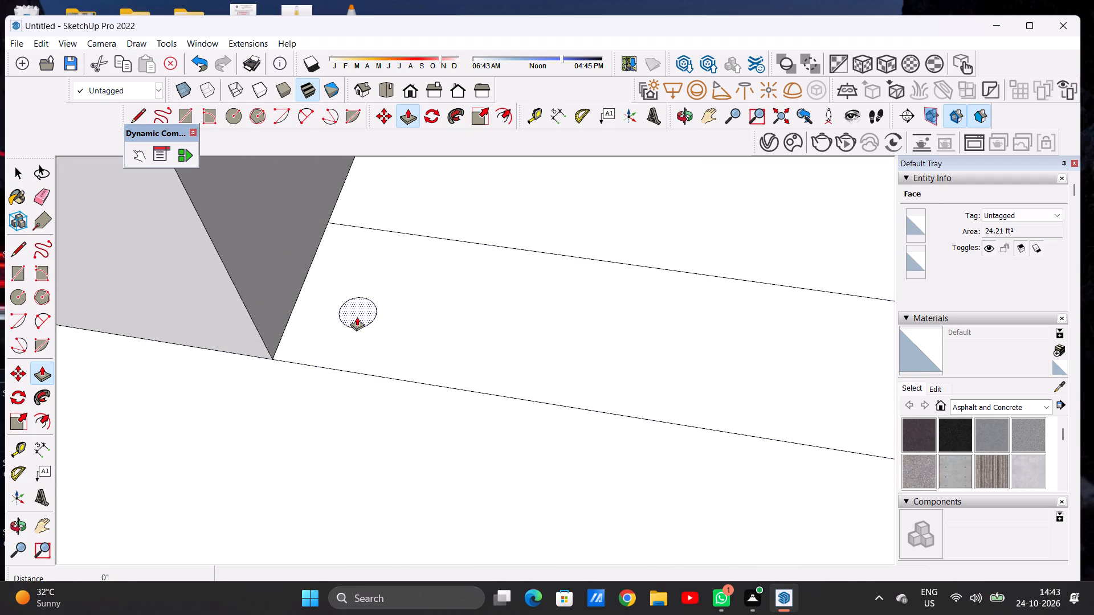
left_click(357, 317)
scroll(375, 245, "down", 16)
scroll(385, 273, "up", 1)
scroll(385, 273, "down", 4)
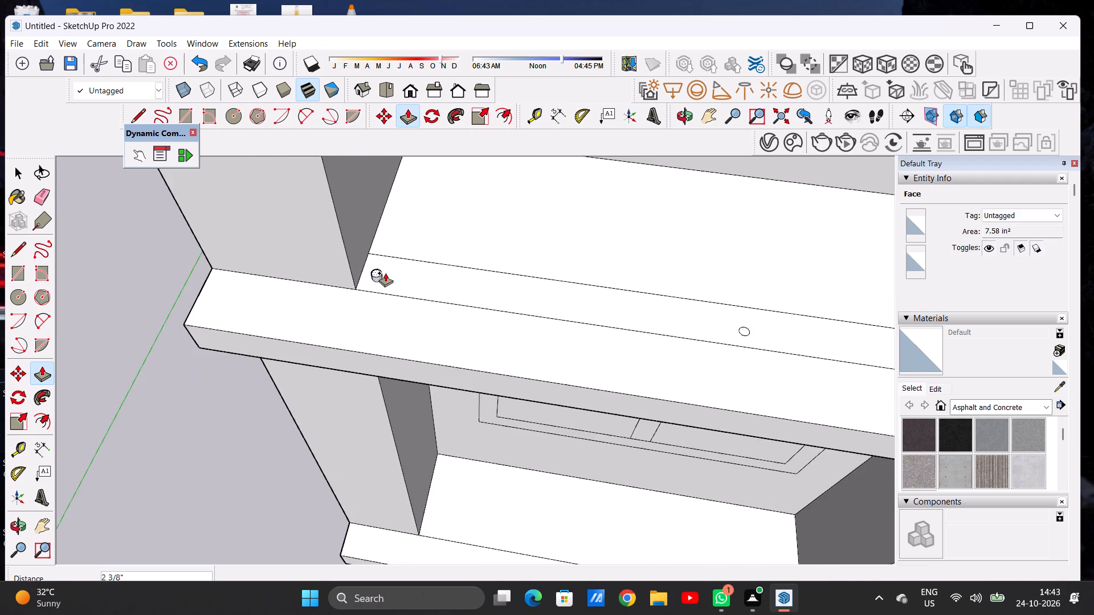
scroll(385, 273, "down", 11)
scroll(387, 223, "up", 3)
scroll(387, 223, "down", 1)
scroll(387, 223, "up", 1)
scroll(387, 223, "down", 1)
scroll(387, 223, "up", 18)
scroll(361, 244, "down", 1)
scroll(361, 244, "up", 1)
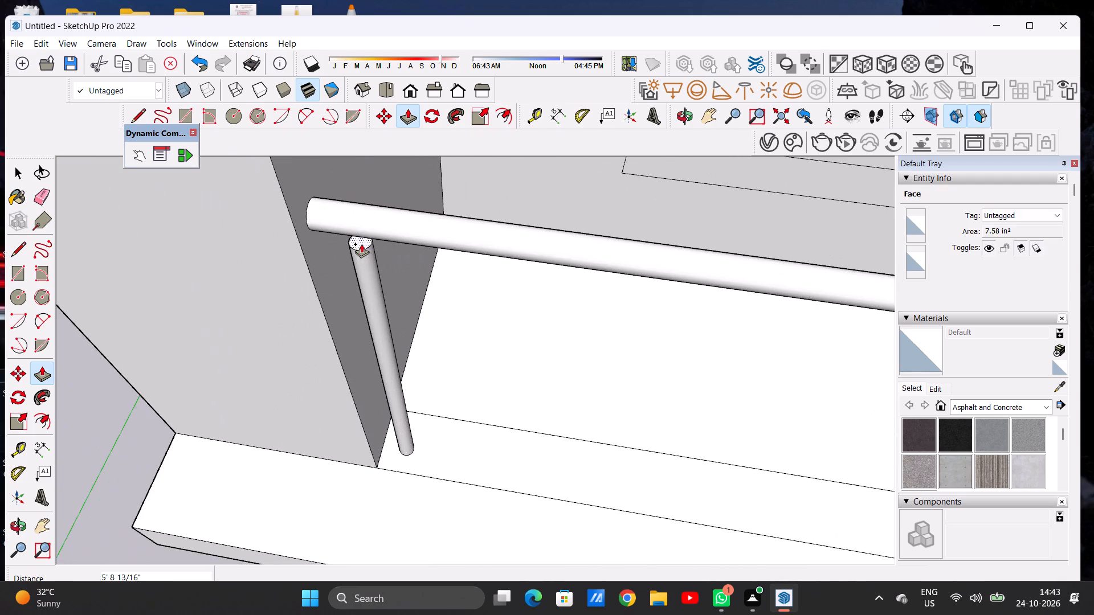
scroll(361, 244, "up", 1)
left_click(347, 228)
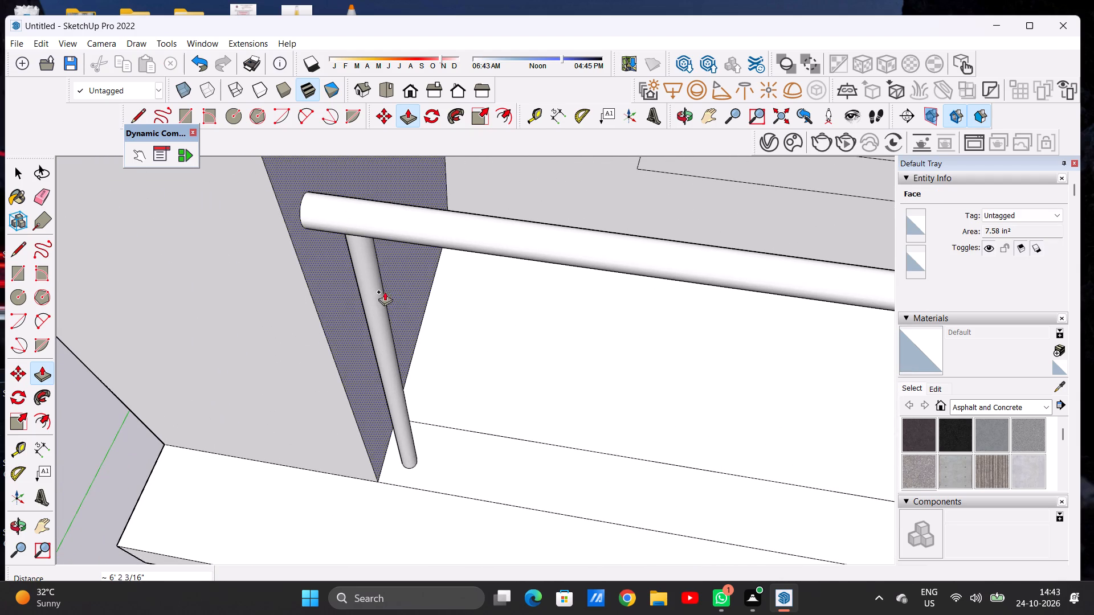
Push/Pull the middle circle on the floor strip up about 6' 1" to meet the horizontal rail.
scroll(382, 331, "down", 14)
middle_click_drag(475, 368, 544, 290)
scroll(591, 350, "up", 7)
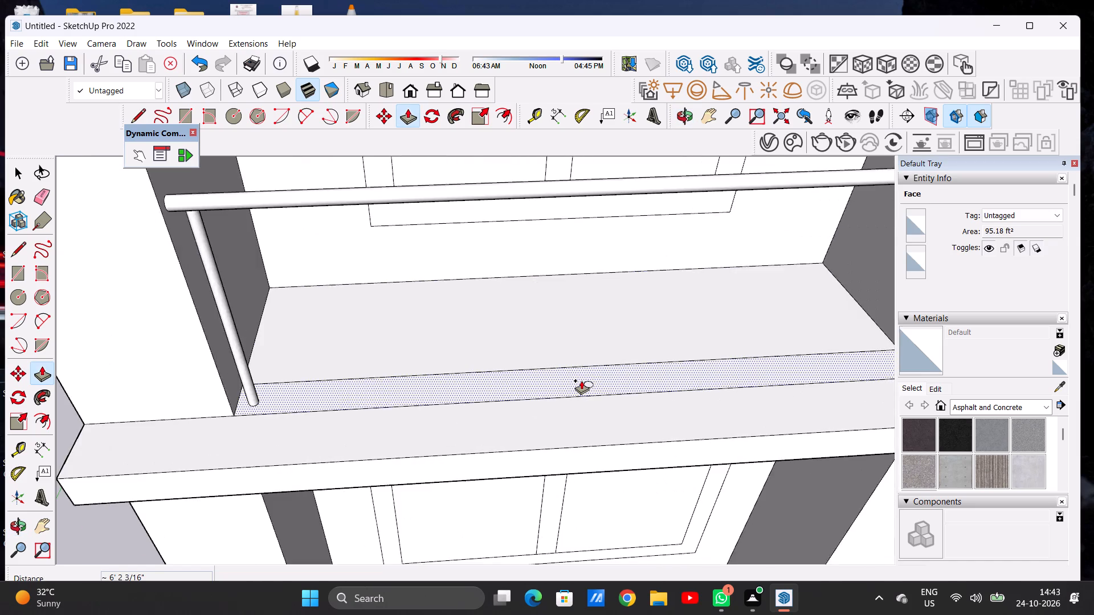
scroll(581, 380, "up", 5)
scroll(597, 379, "down", 1)
scroll(597, 379, "up", 6)
left_click(598, 392)
scroll(590, 273, "down", 7)
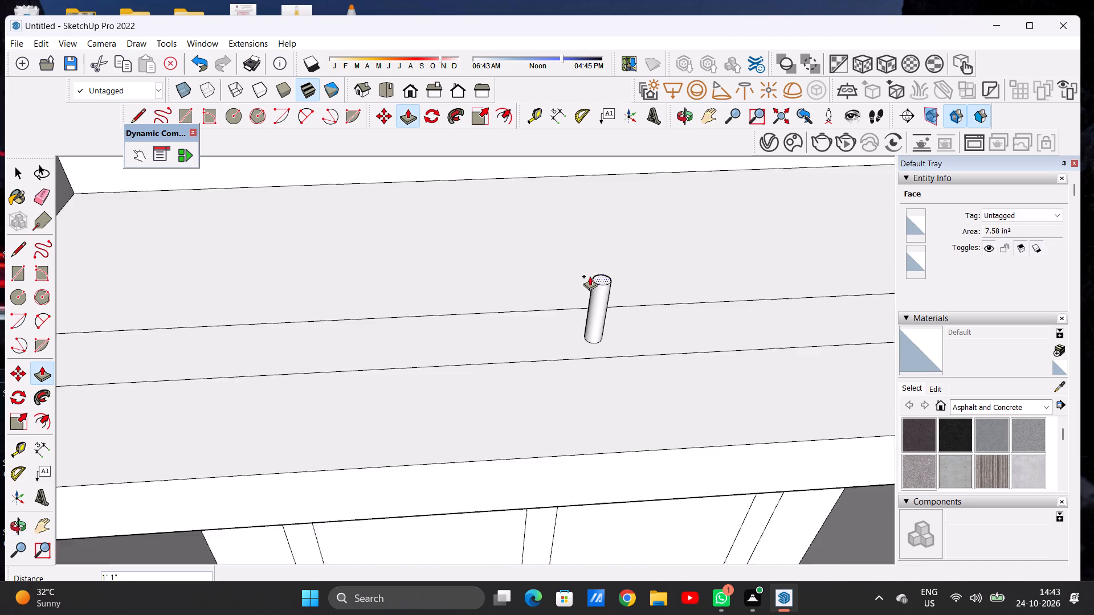
scroll(590, 276, "down", 18)
scroll(572, 233, "up", 7)
middle_click_drag(564, 270, 537, 192)
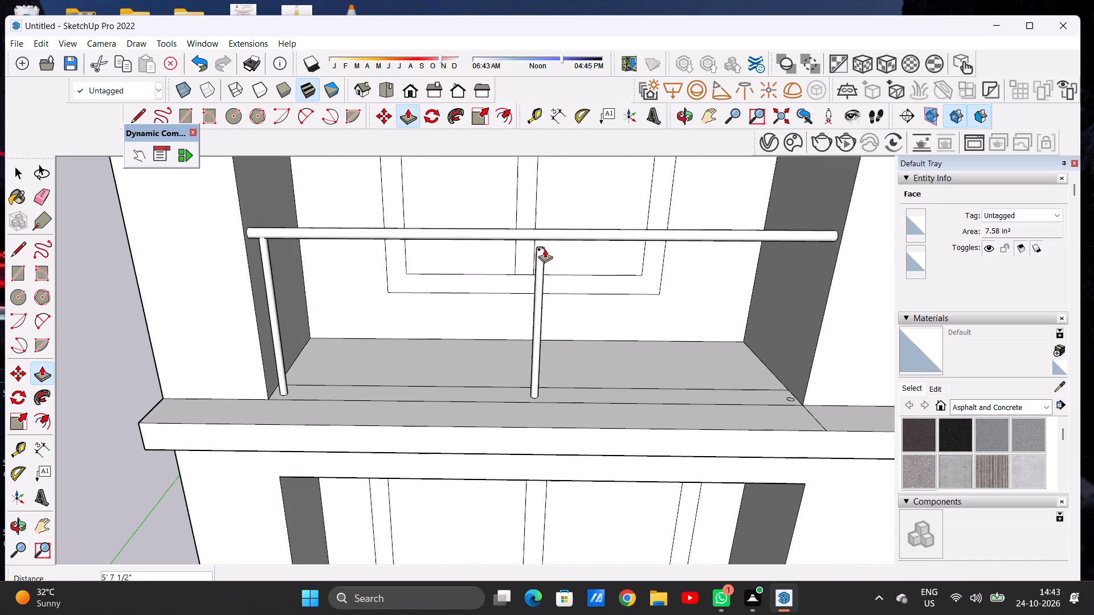
scroll(545, 249, "up", 7)
left_click(533, 203)
Push/Pull the small circle beside the inner column up to meet the horizontal rail.
scroll(413, 310, "down", 9)
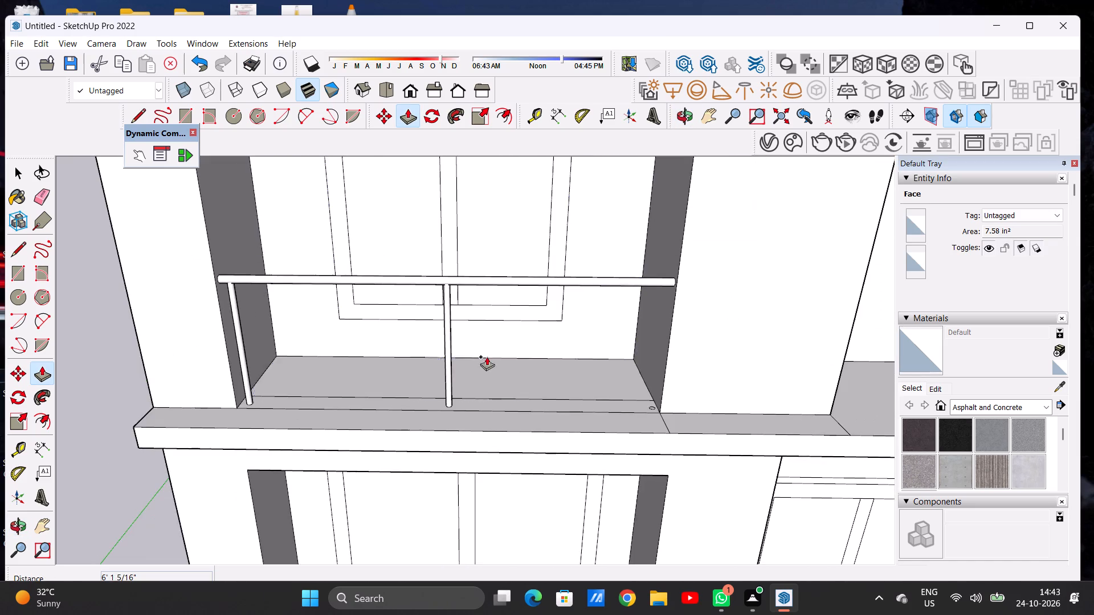
scroll(648, 399, "up", 11)
scroll(655, 407, "down", 1)
scroll(655, 407, "up", 8)
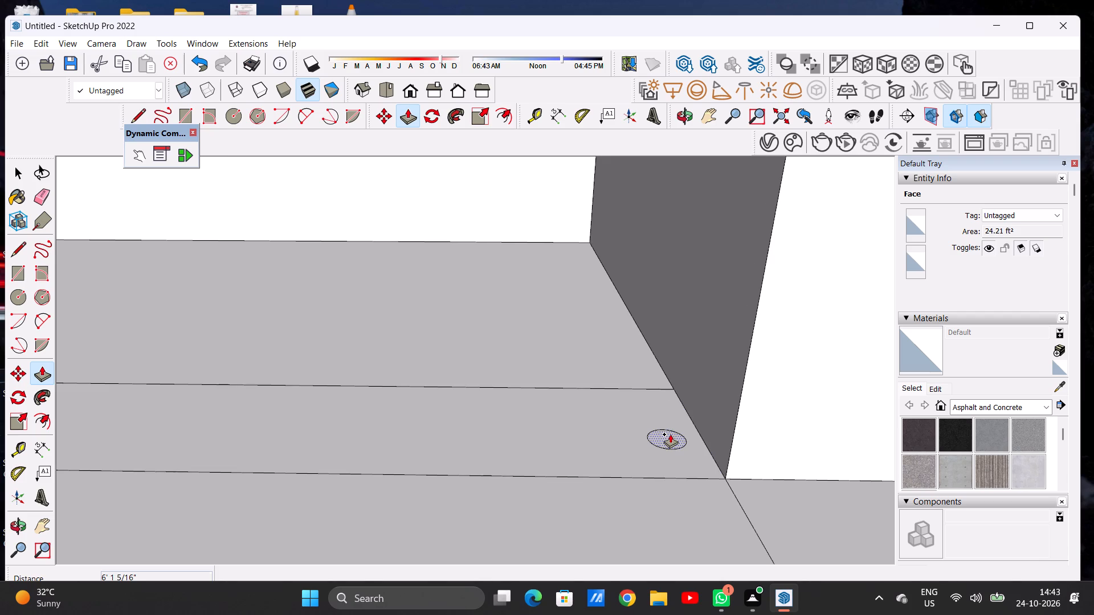
left_click(670, 434)
scroll(684, 340, "down", 20)
scroll(684, 340, "down", 1)
scroll(680, 366, "up", 1)
scroll(680, 366, "down", 1)
scroll(680, 365, "up", 1)
scroll(680, 363, "down", 2)
scroll(699, 254, "up", 6)
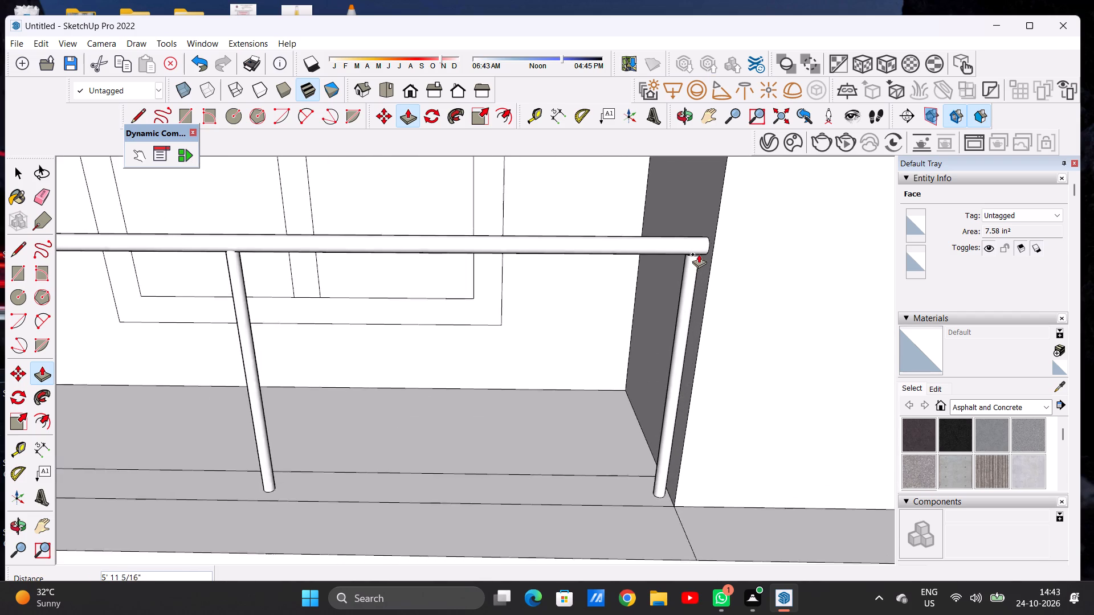
scroll(699, 254, "up", 7)
scroll(697, 249, "down", 2)
scroll(697, 249, "up", 1)
left_click(693, 238)
key("space")
Draw a line straight across the floor strip beside the inner-column post, on its side facing the middle post.
scroll(621, 337, "down", 3)
scroll(616, 347, "up", 1)
scroll(616, 347, "down", 5)
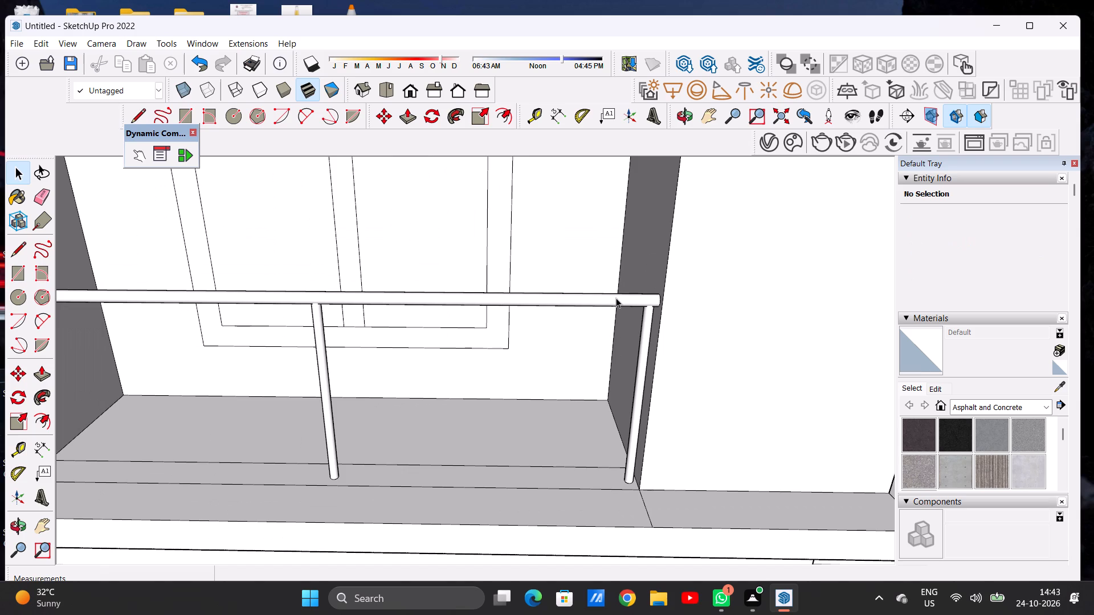
scroll(570, 296, "down", 15)
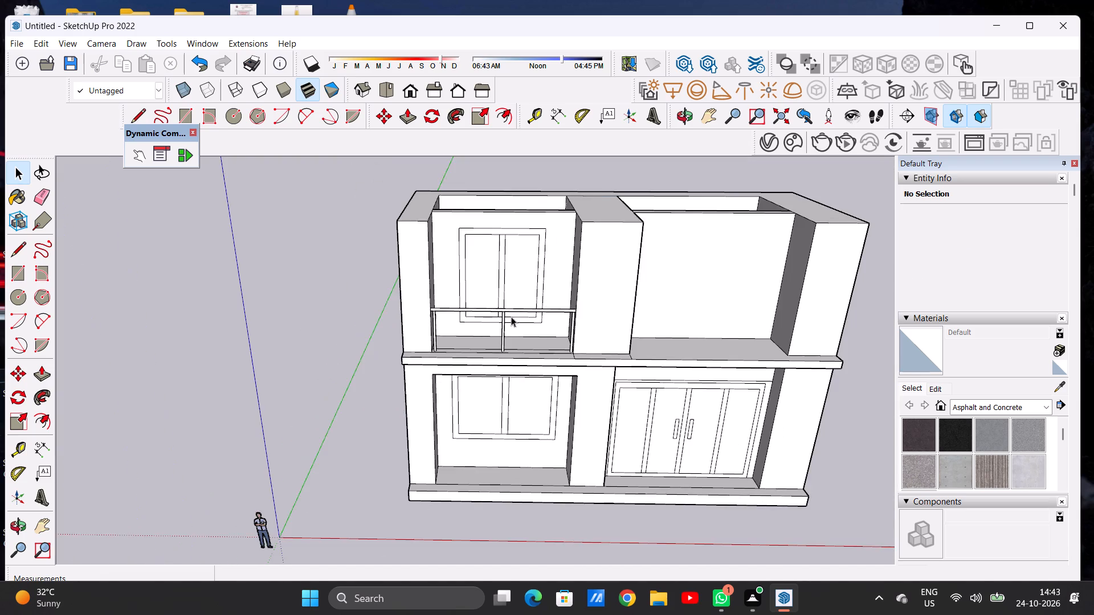
middle_click_drag(505, 345, 497, 325)
middle_click_drag(518, 350, 496, 273)
scroll(532, 313, "up", 4)
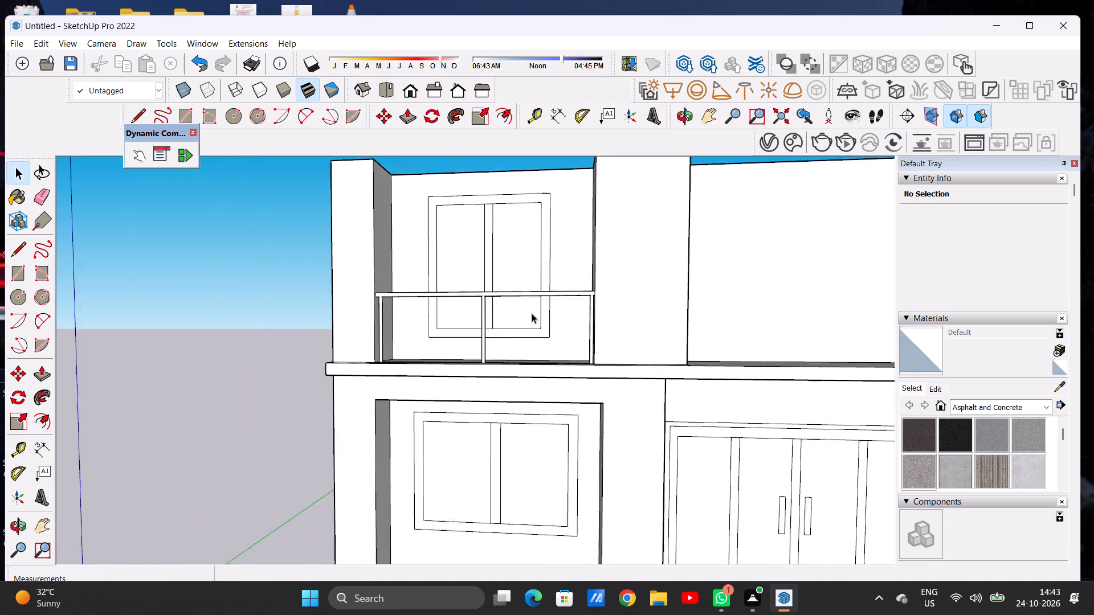
scroll(532, 313, "up", 1)
middle_click_drag(518, 301, 548, 461)
scroll(577, 409, "up", 12)
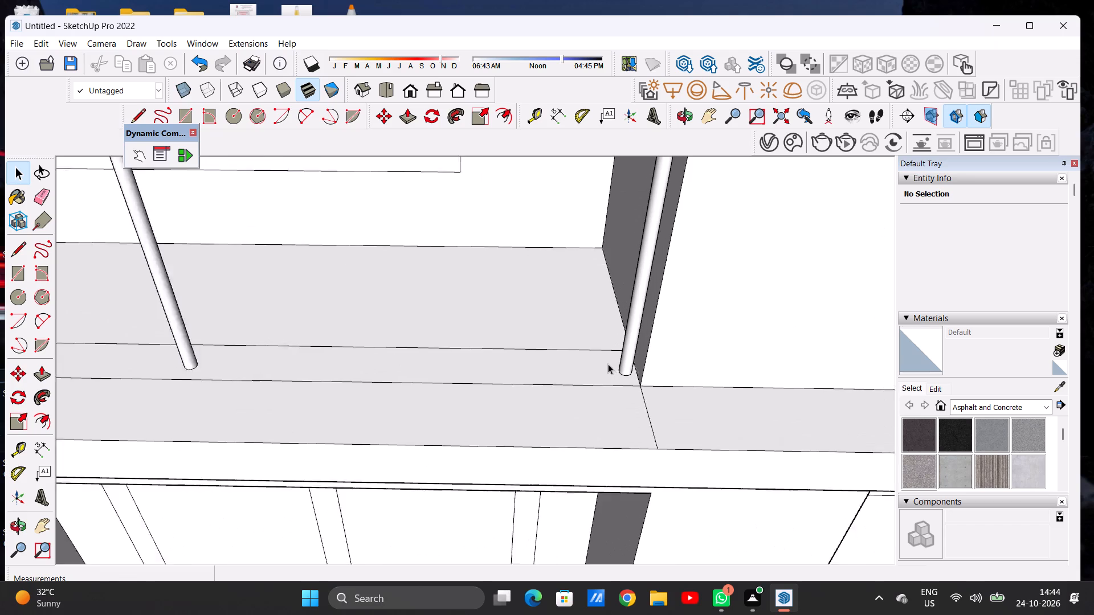
scroll(608, 364, "up", 3)
key("l")
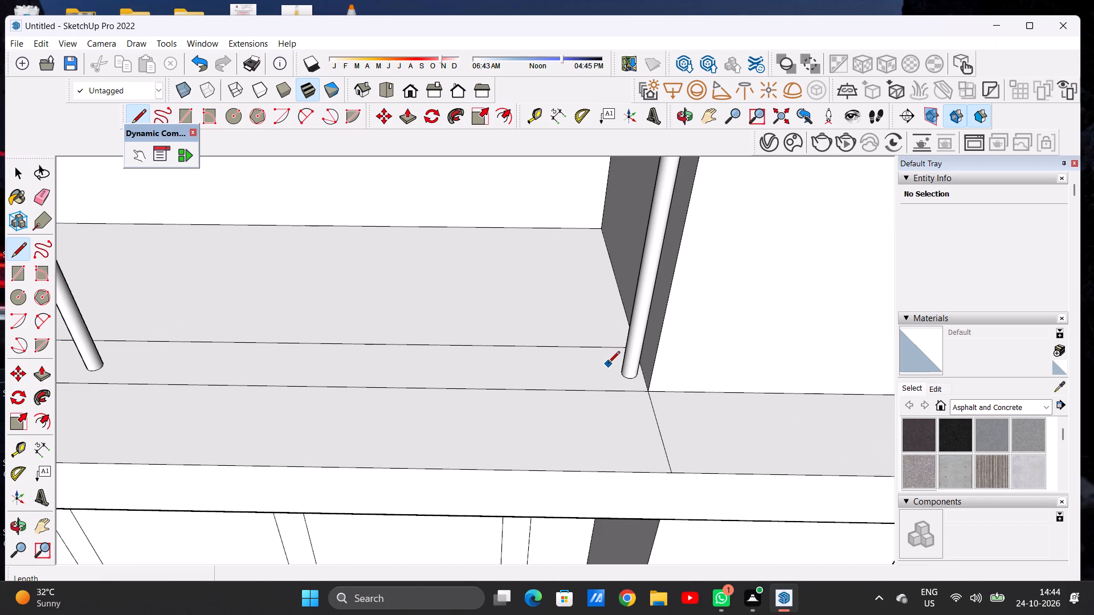
scroll(626, 386, "up", 5)
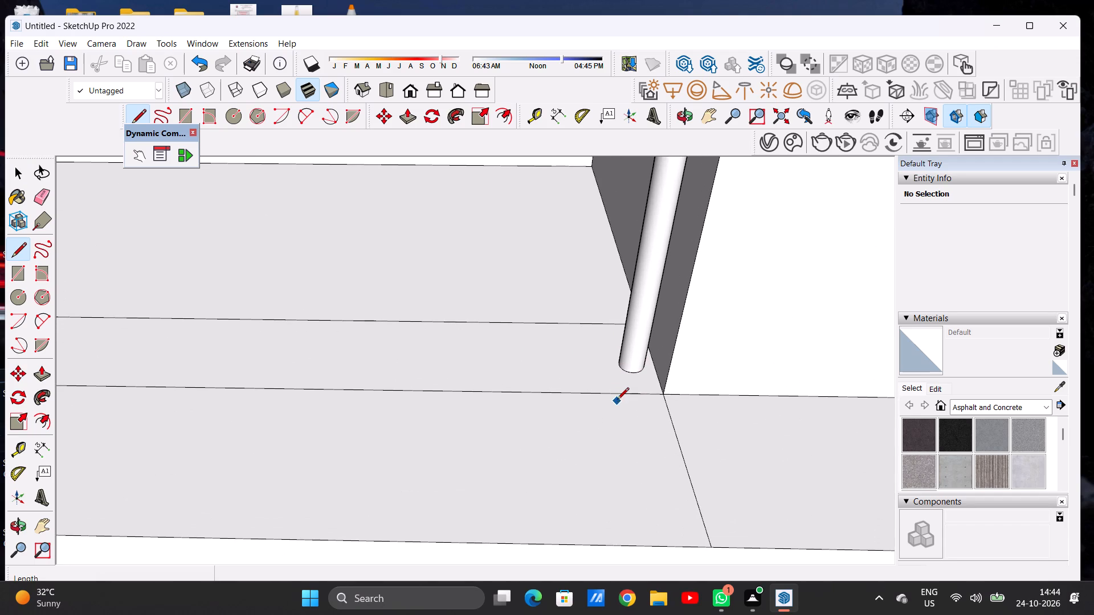
left_click(621, 391)
left_click(608, 323)
scroll(640, 408, "down", 13)
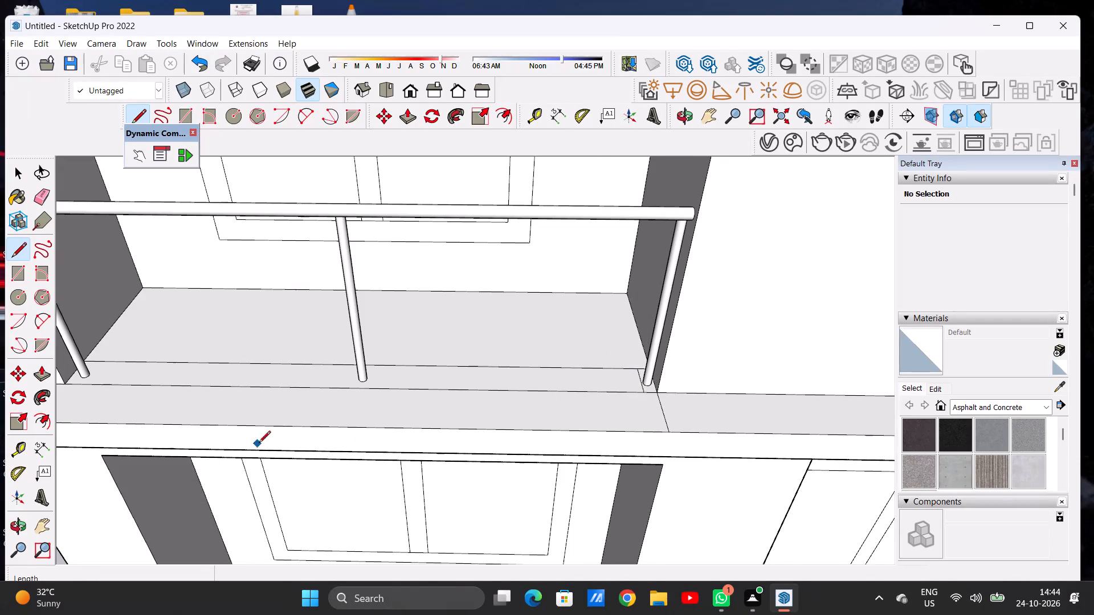
Draw a line about 1' 2 7/8" long across the floor strip beside the middle post, on its inner-column side.
scroll(382, 371, "up", 9)
scroll(317, 393, "up", 1)
scroll(320, 393, "down", 1)
scroll(324, 393, "up", 4)
middle_click_drag(406, 386, 239, 418)
scroll(350, 352, "up", 5)
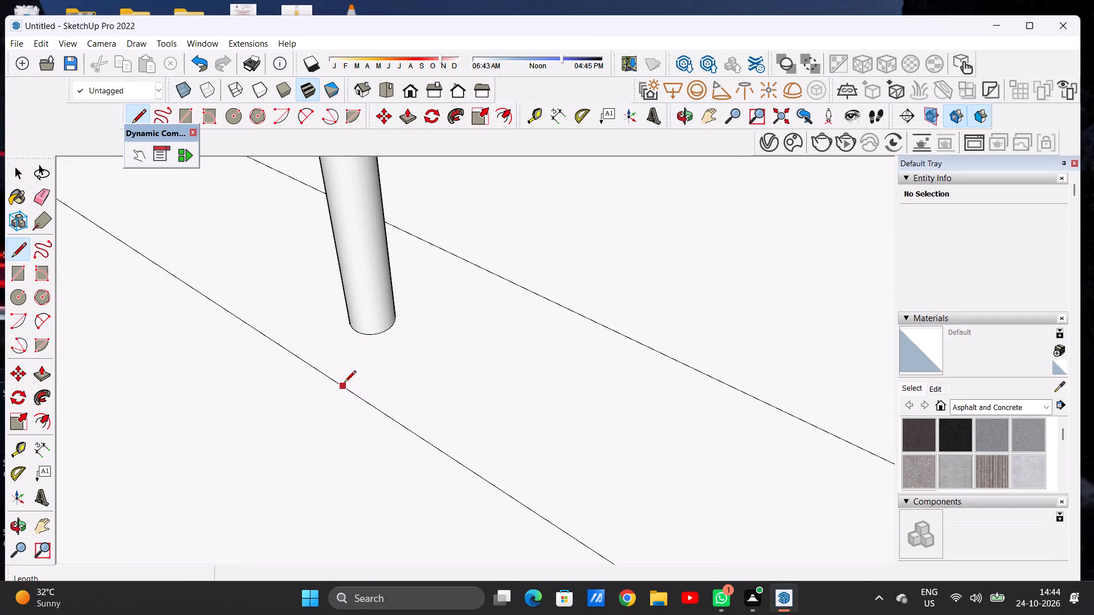
left_click(348, 383)
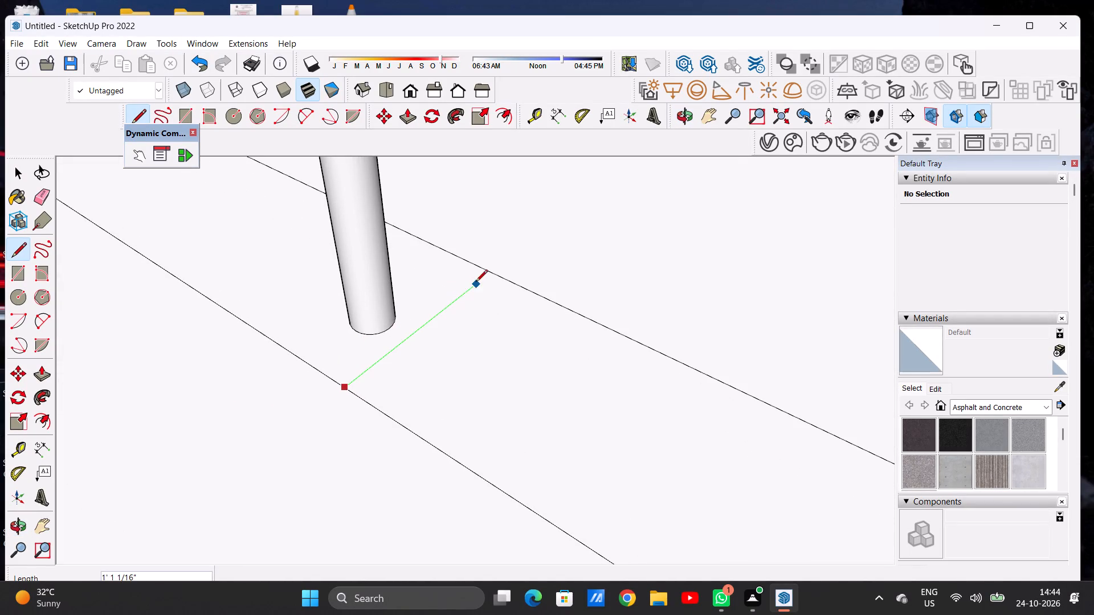
left_click(334, 383)
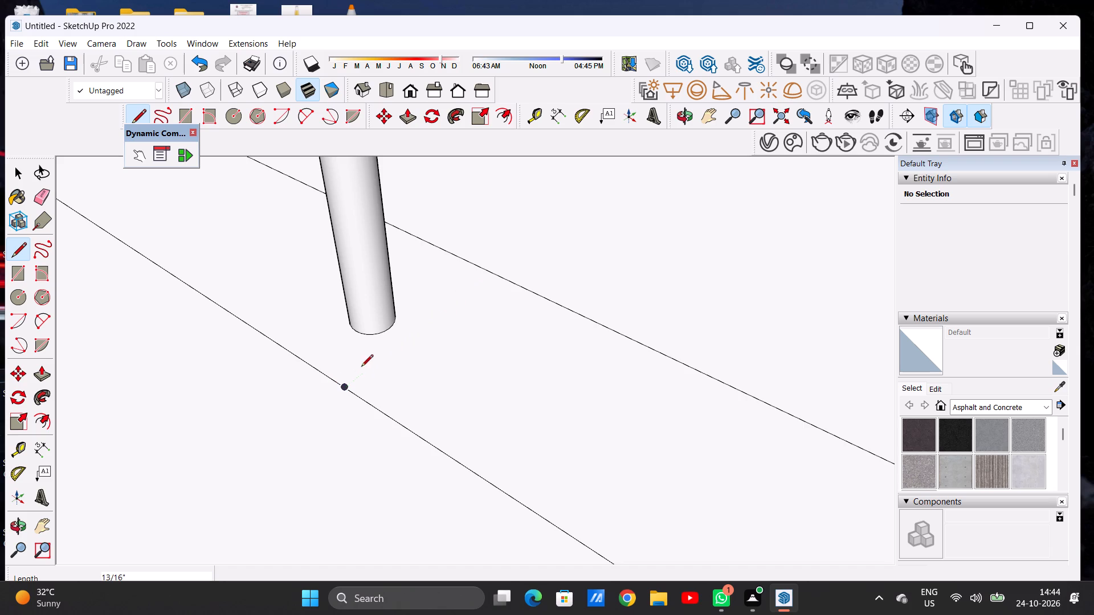
key("space")
type("L")
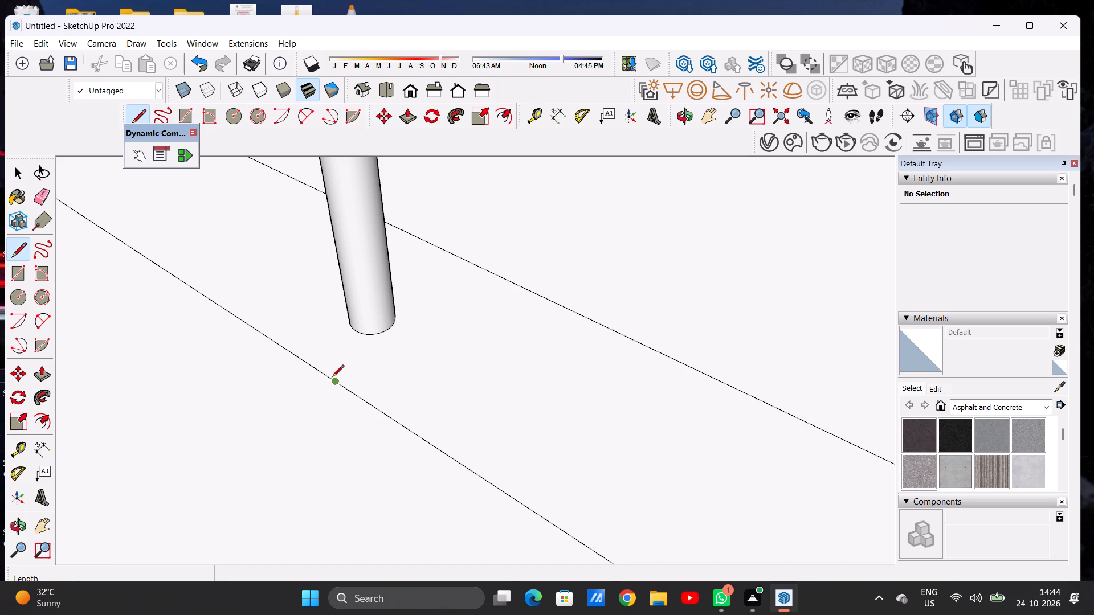
left_click(334, 375)
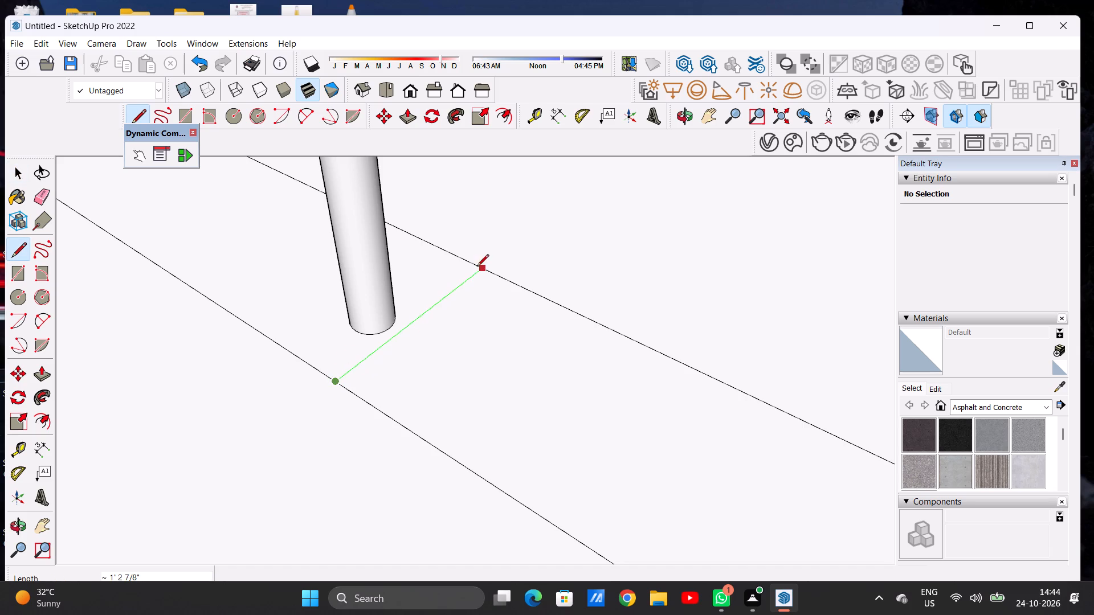
left_click(481, 265)
Draw a line about 1' 2 7/8" long across the floor strip beside the middle post, on its outer-column side.
scroll(439, 330, "down", 16)
middle_click_drag(366, 323, 553, 309)
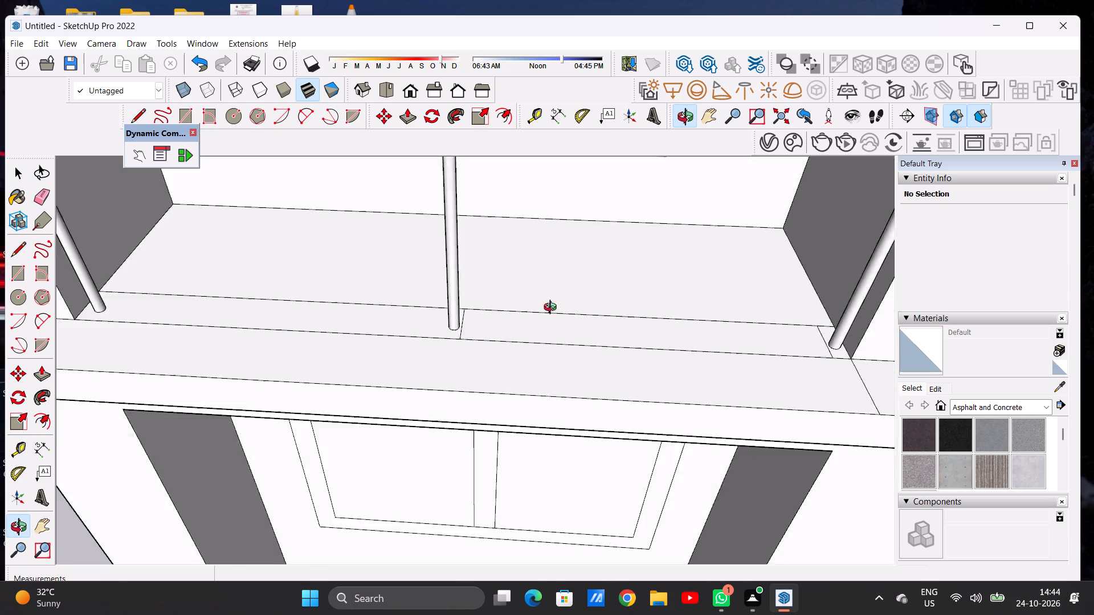
middle_click_drag(553, 309, 673, 300)
scroll(489, 343, "up", 16)
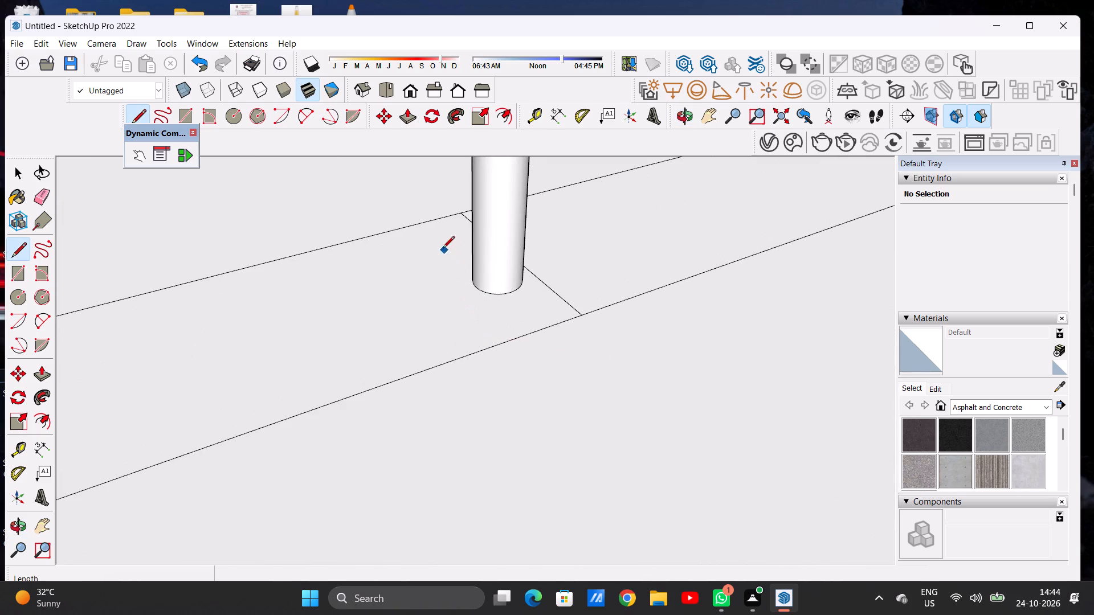
left_click(424, 220)
key("space")
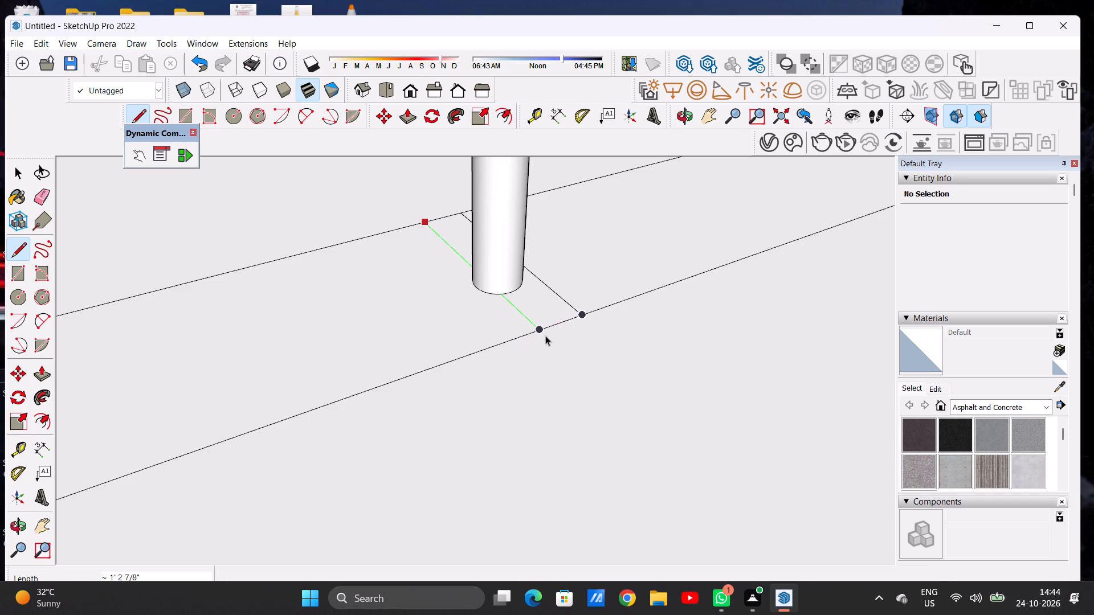
type("L")
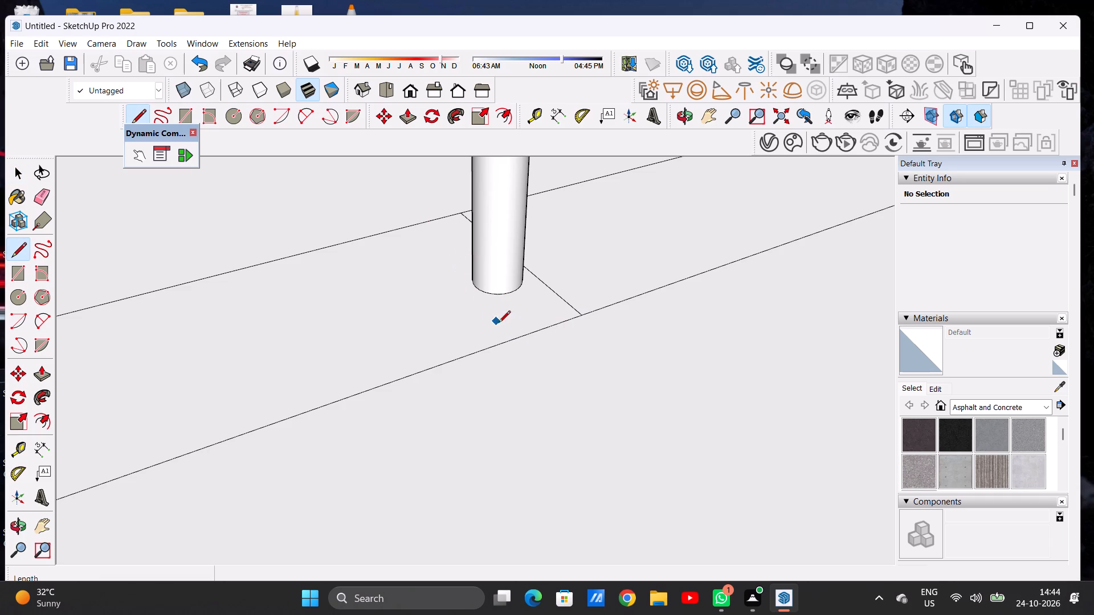
left_click(513, 339)
left_click(405, 228)
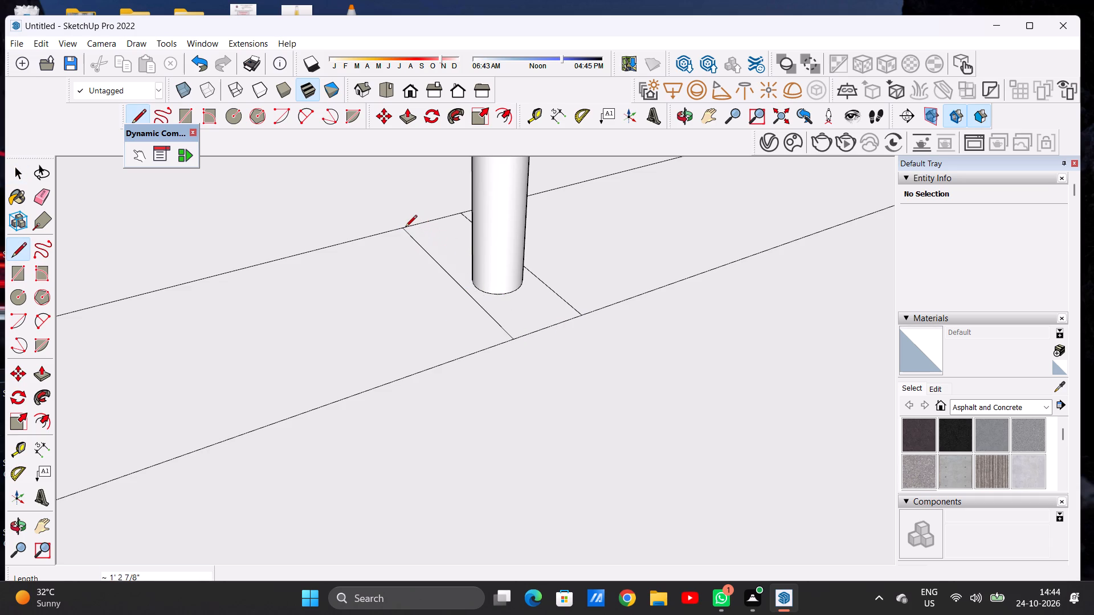
key("space")
Move the line on the middle post's outer-column side along the floor strip, closer to the post.
scroll(405, 228, "down", 11)
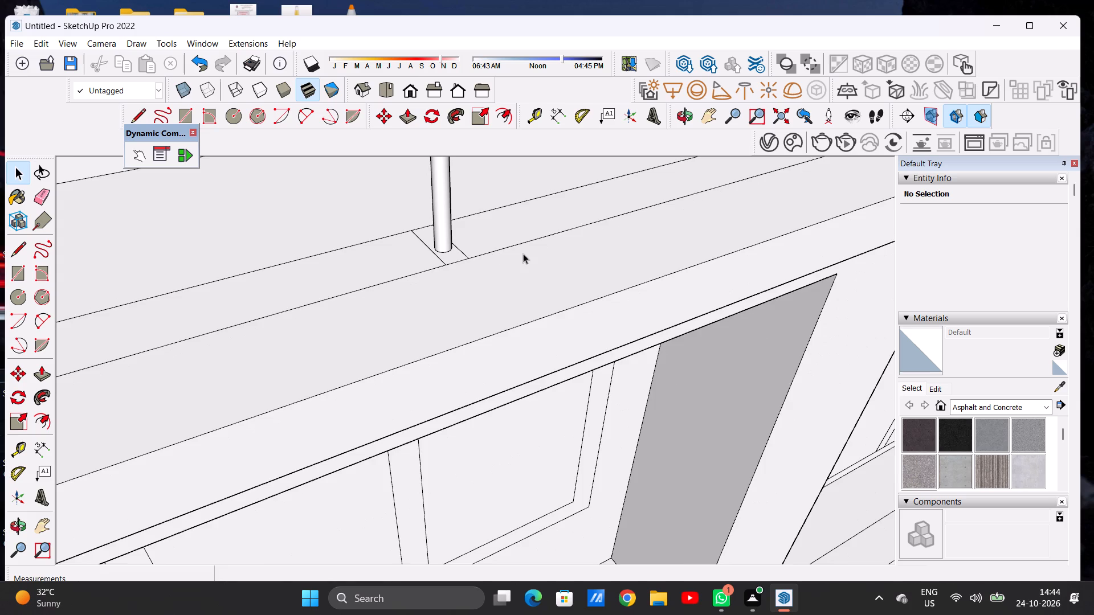
middle_click_drag(495, 257, 422, 273)
scroll(424, 273, "up", 11)
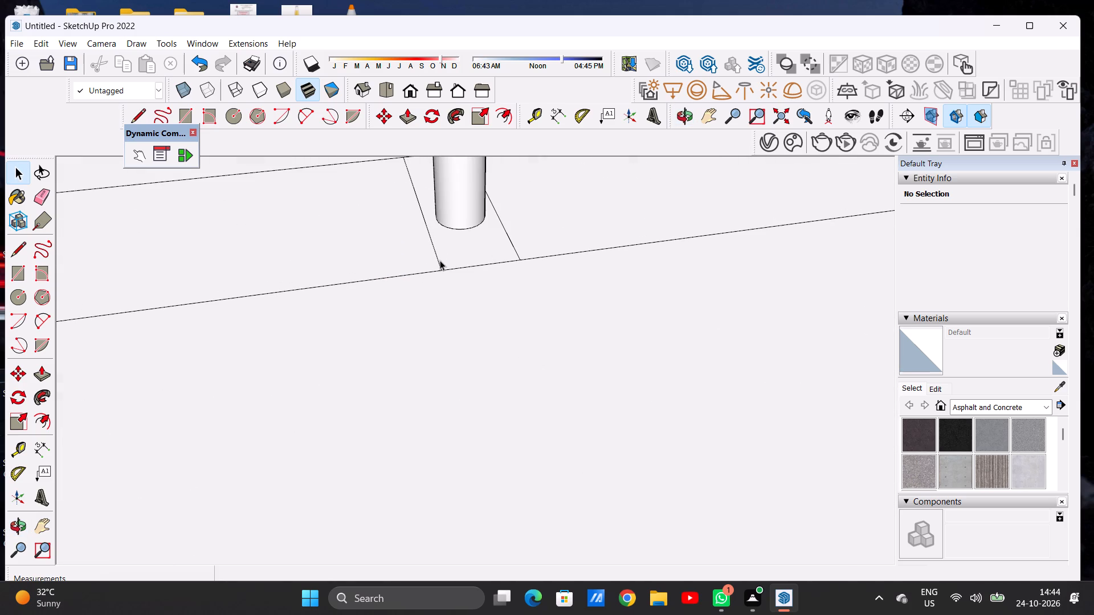
left_click(439, 263)
key("m")
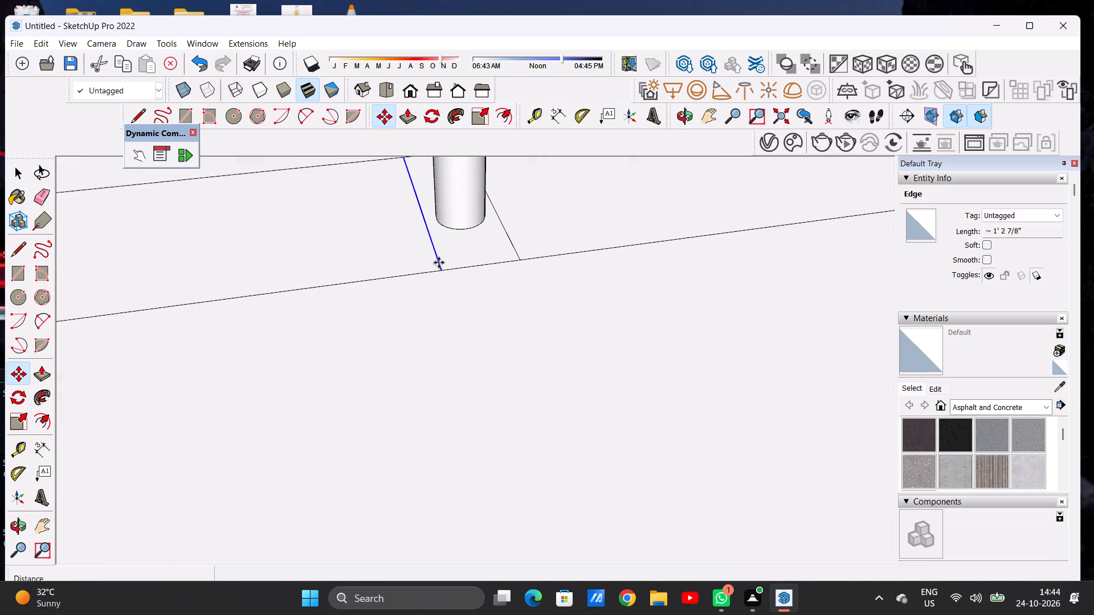
left_click(440, 268)
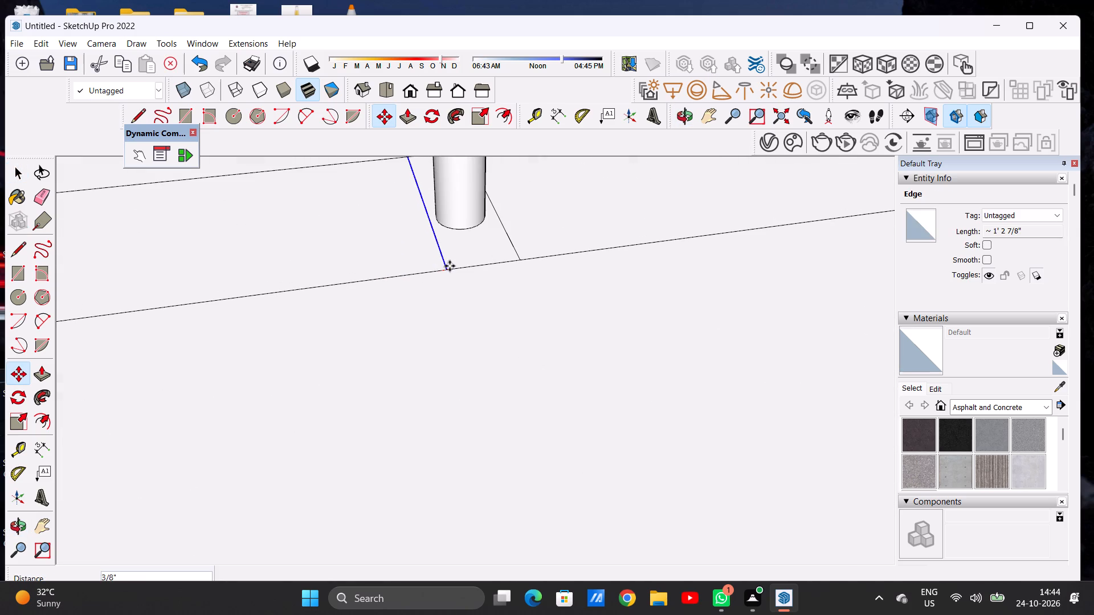
left_click(450, 266)
key("space")
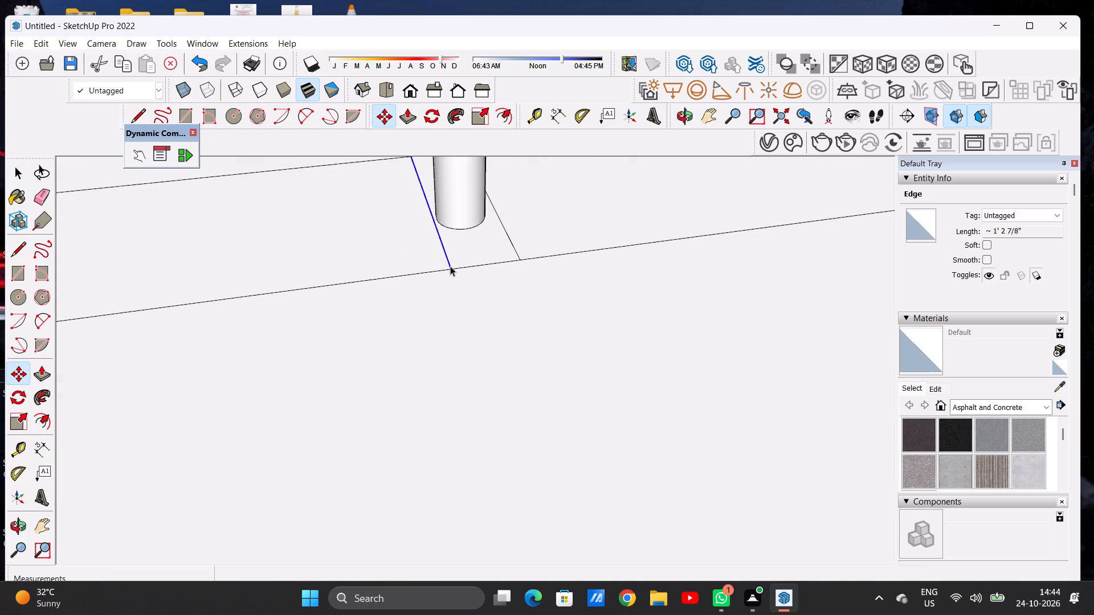
Move the line on the middle post's inner-column side along the floor strip, closer to the post.
scroll(450, 266, "down", 11)
middle_click_drag(497, 272, 489, 290)
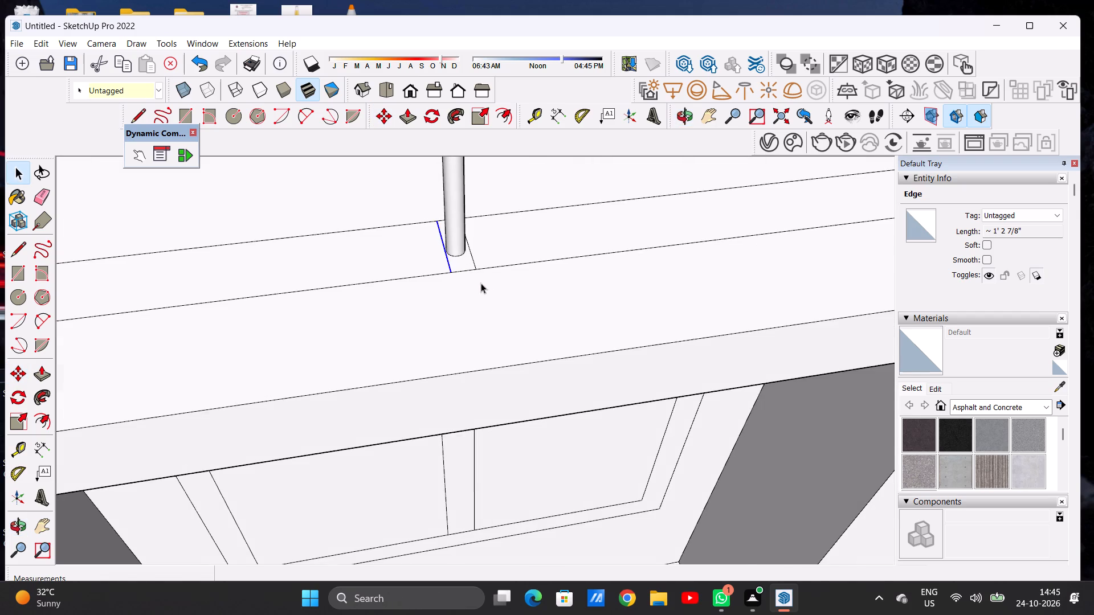
middle_click_drag(487, 283, 416, 292)
scroll(474, 271, "up", 11)
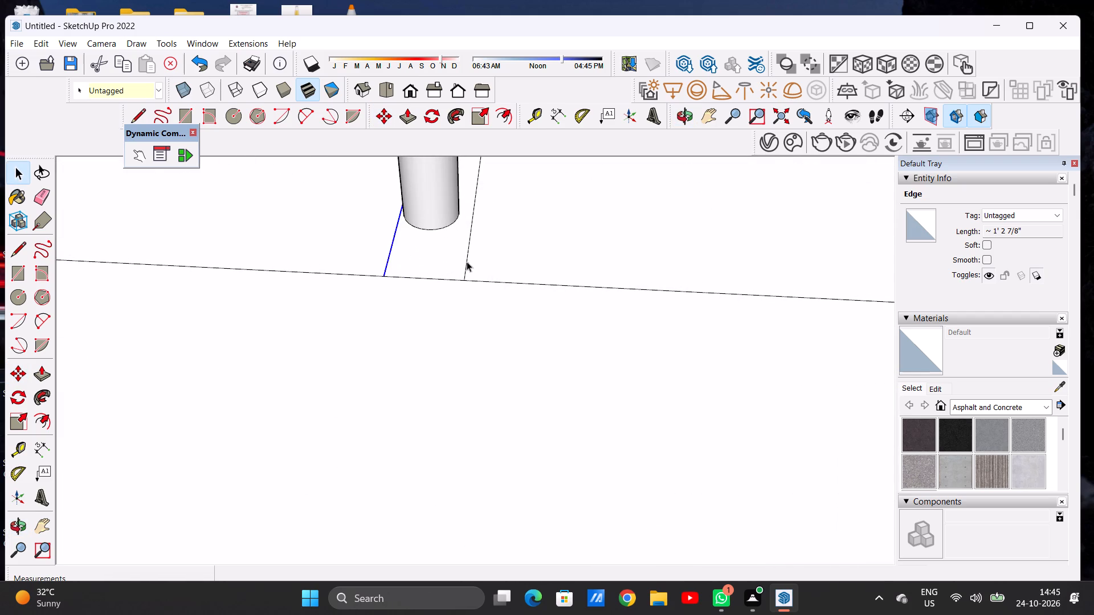
left_click(467, 259)
key("m")
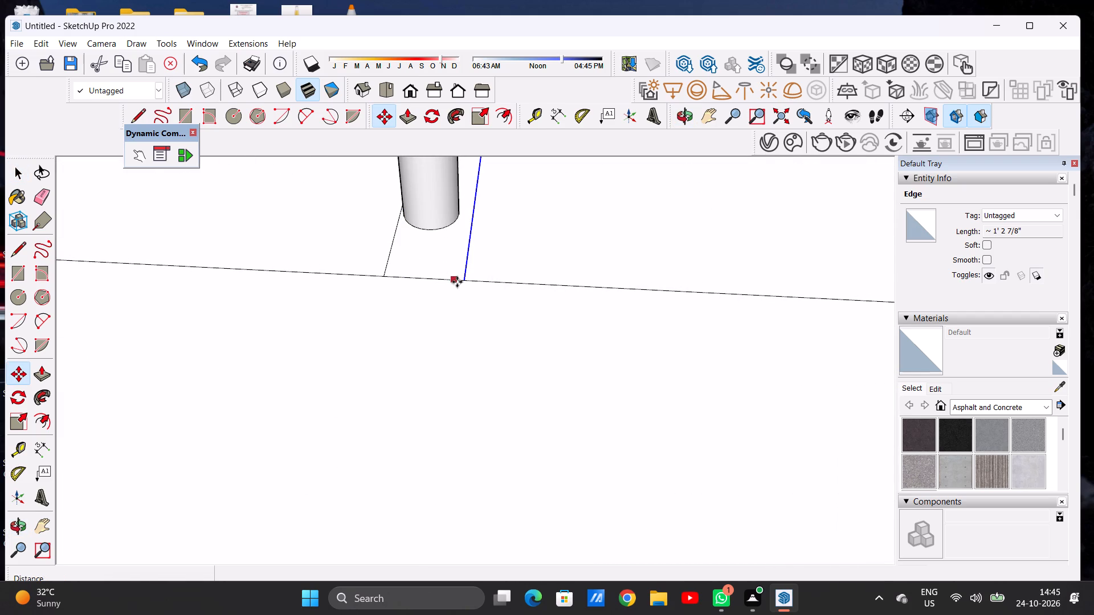
left_click(470, 279)
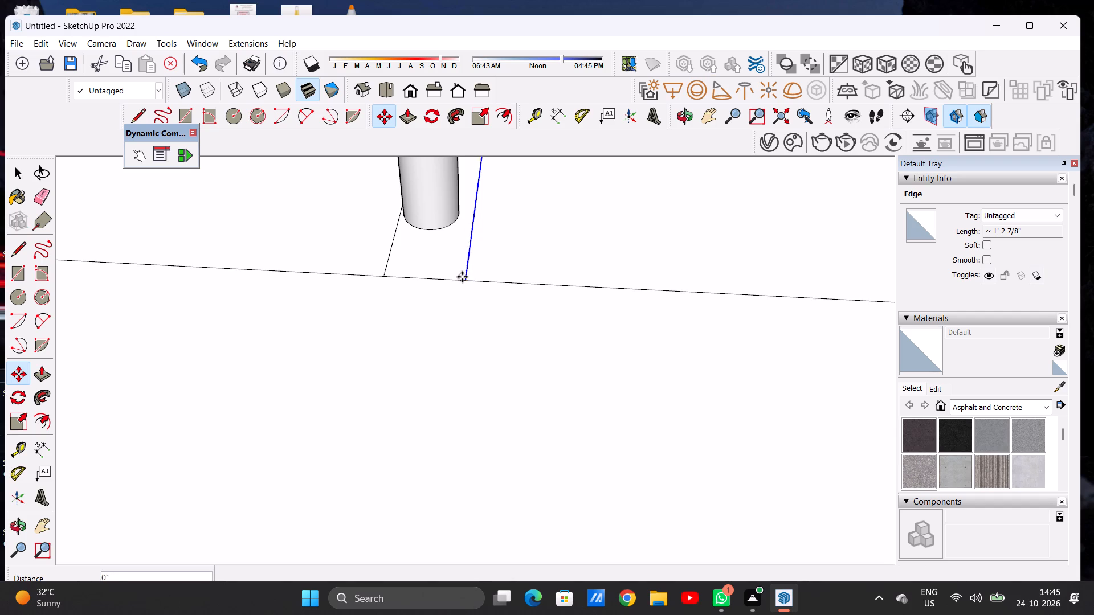
left_click(452, 274)
scroll(468, 290, "down", 17)
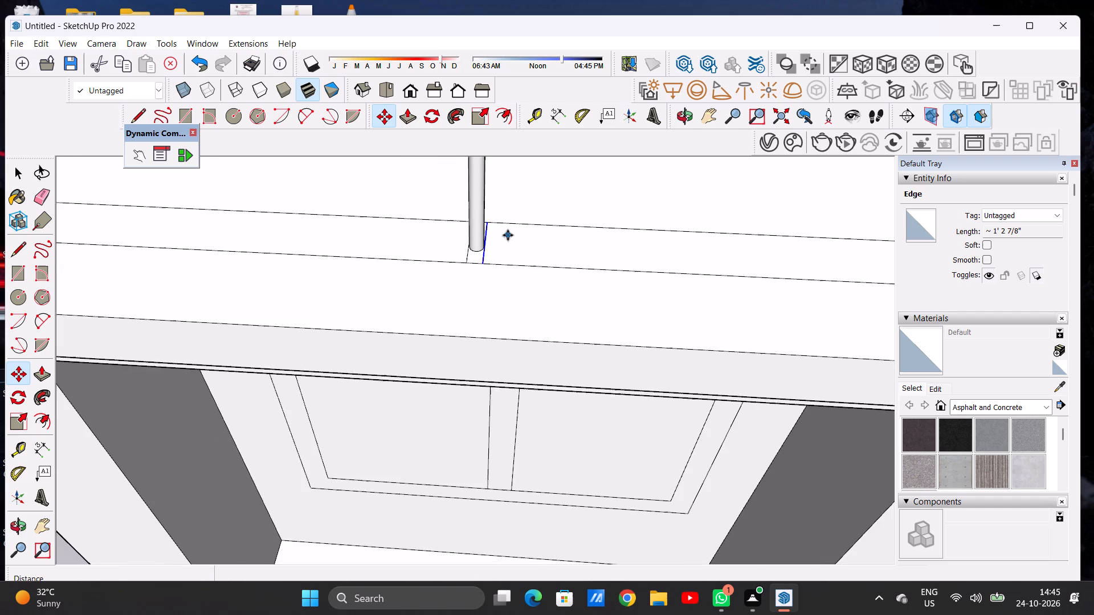
key("space")
Move the cross line beside the inner-column post about 1/2" along the floor strip toward that post.
scroll(547, 301, "down", 8)
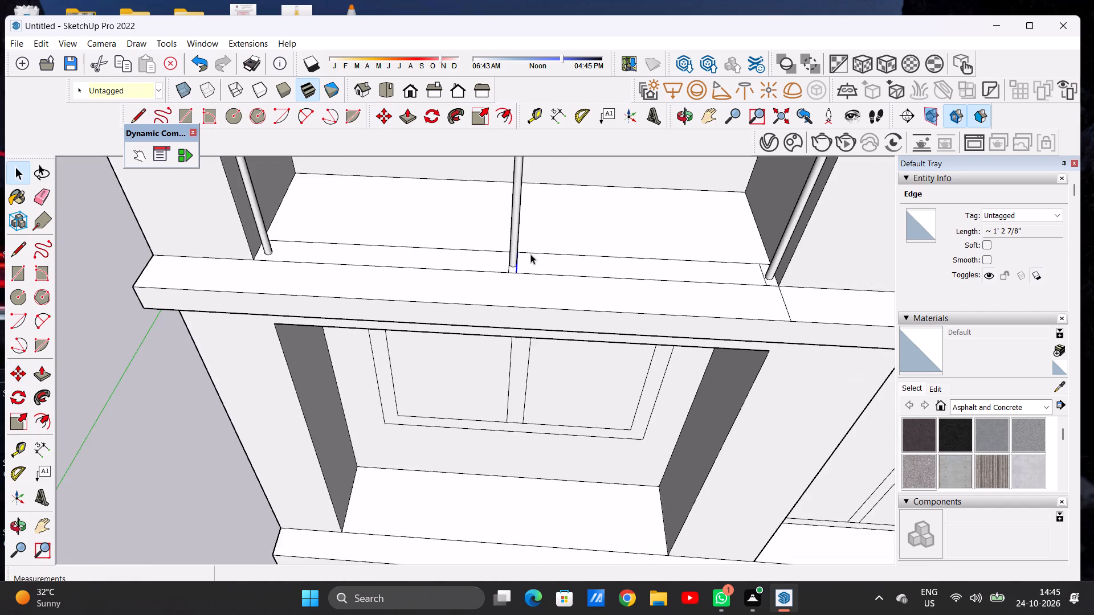
scroll(532, 254, "down", 1)
scroll(749, 281, "up", 8)
scroll(734, 281, "down", 1)
scroll(734, 281, "up", 11)
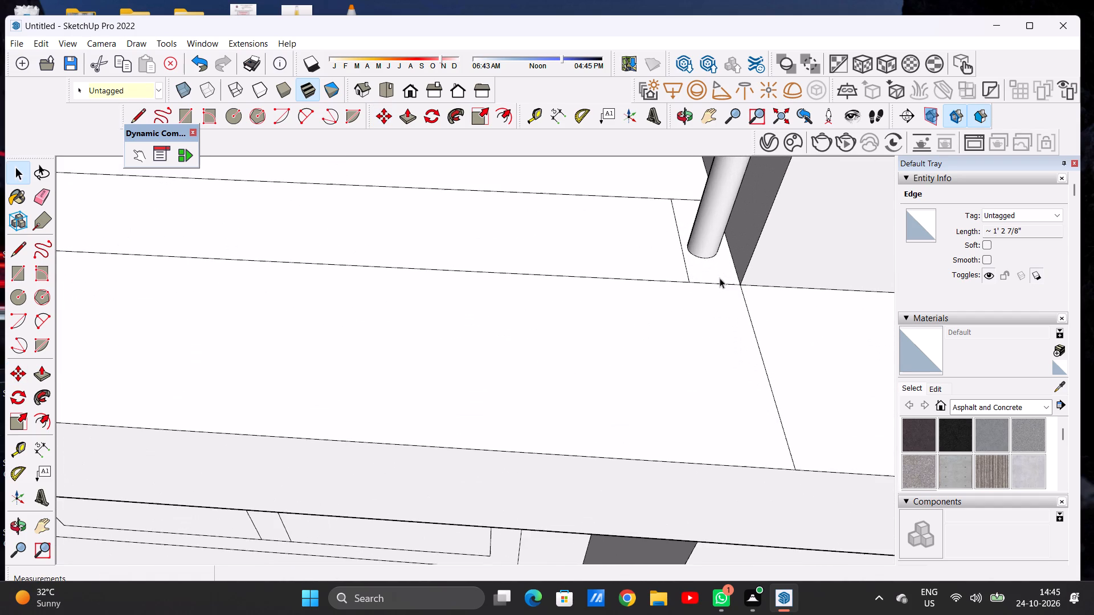
scroll(695, 278, "up", 6)
left_click(680, 271)
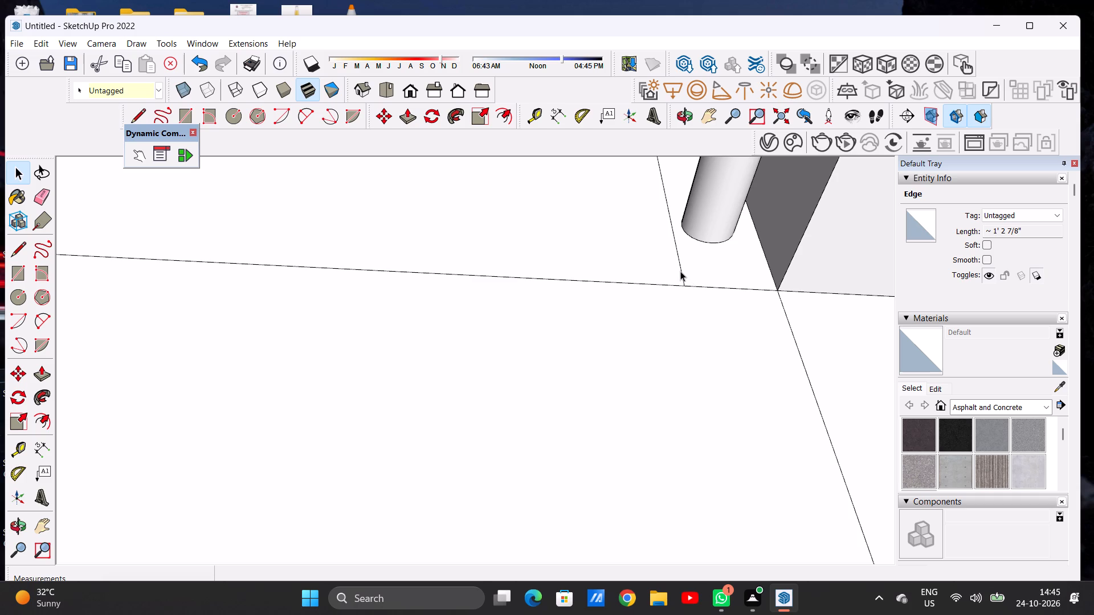
key("m")
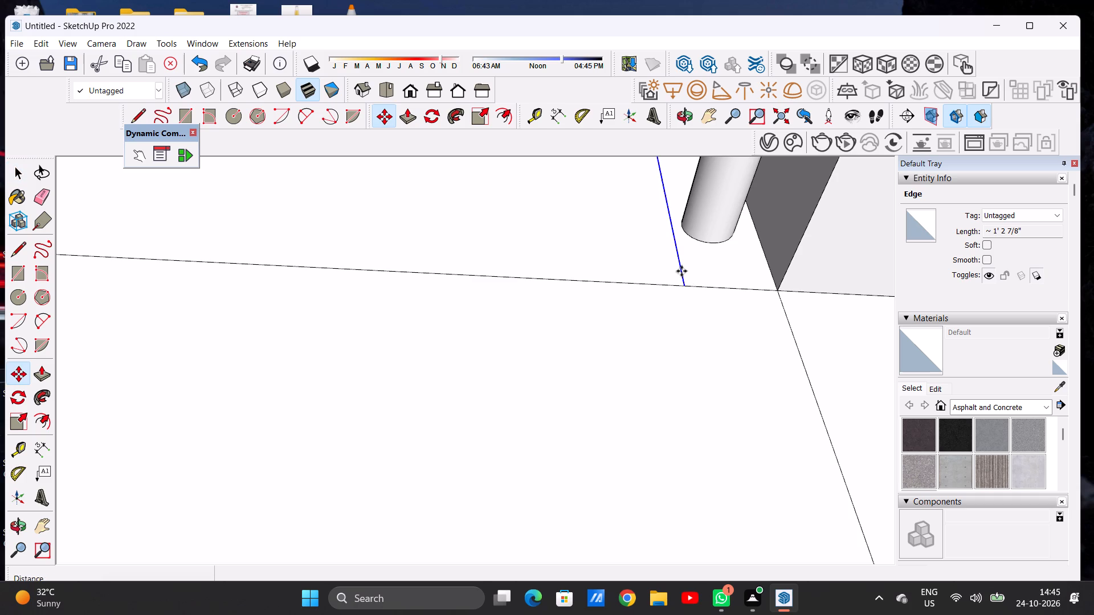
left_click(681, 283)
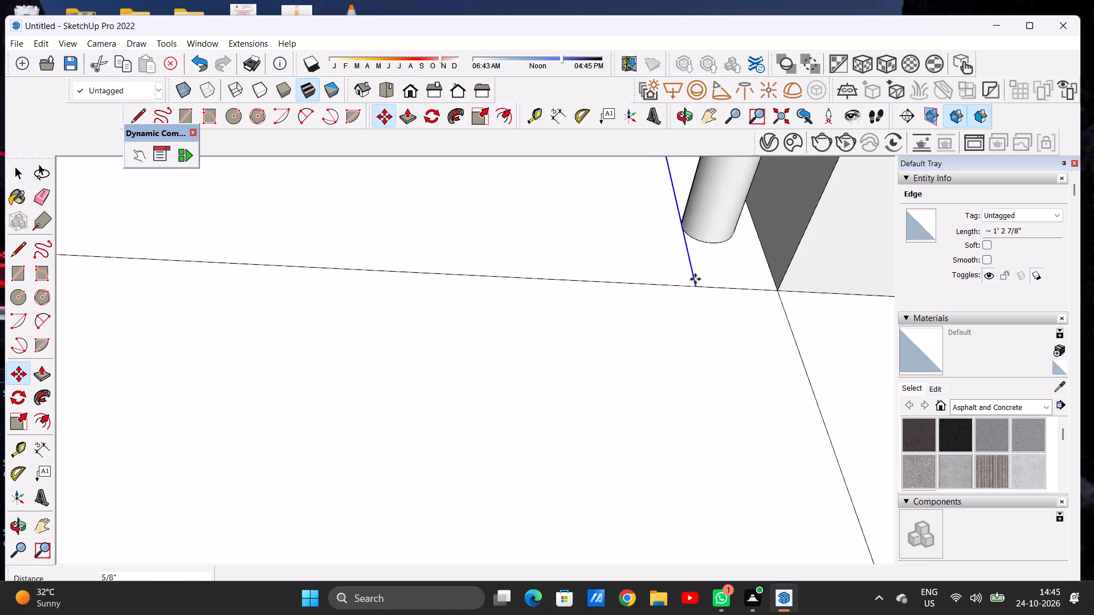
left_click(693, 282)
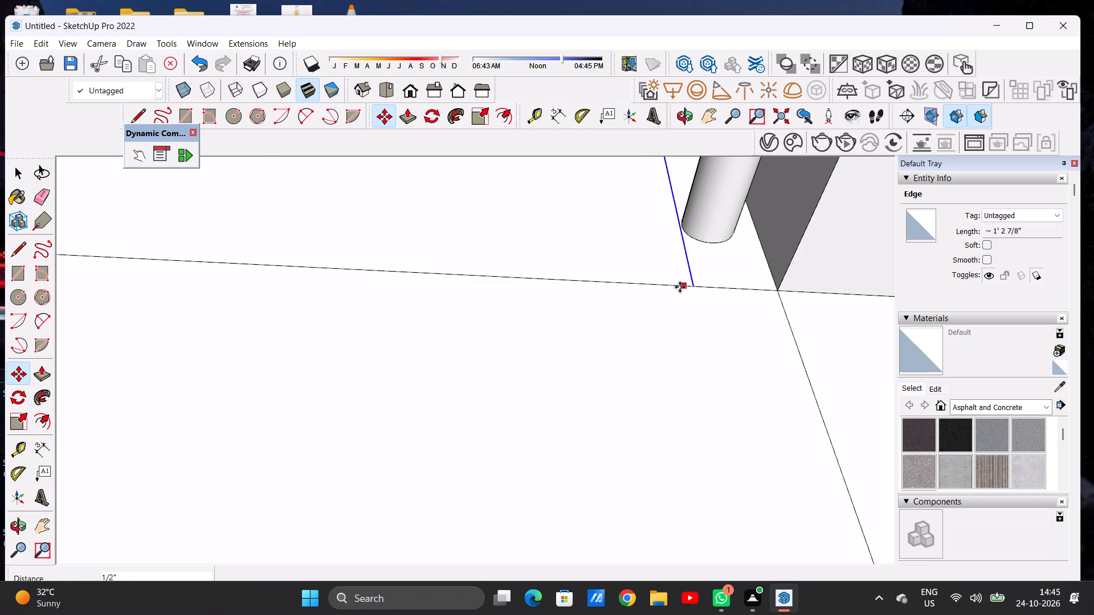
scroll(680, 280, "down", 20)
scroll(680, 280, "down", 10)
scroll(407, 241, "up", 5)
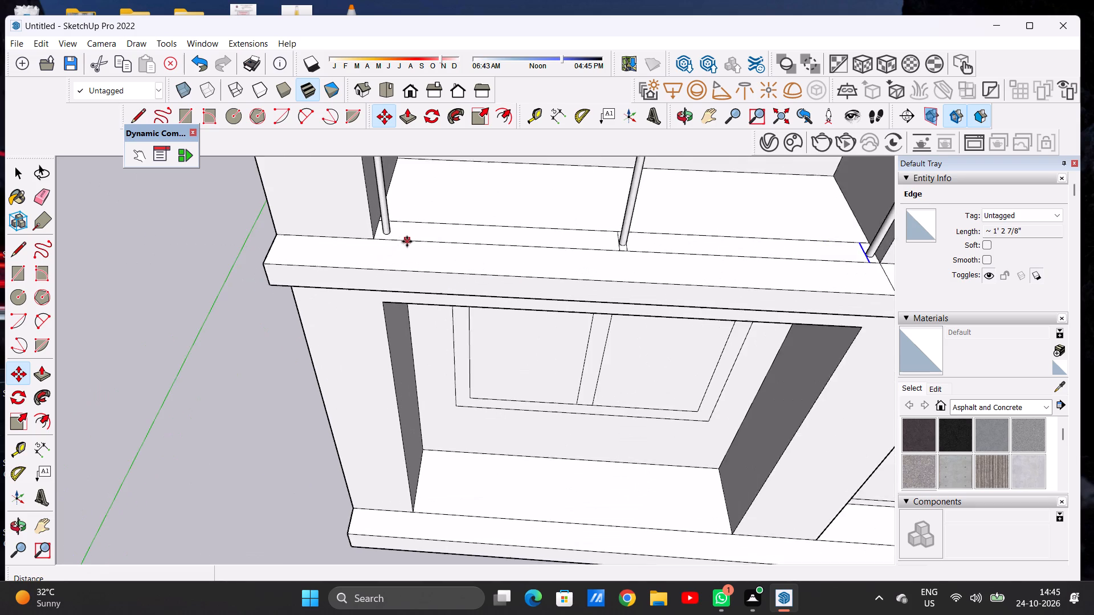
key("space")
Draw a line about 1' 2 7/8" long across the floor strip beside the outer-column post, on its side facing the middle post.
scroll(428, 224, "up", 6)
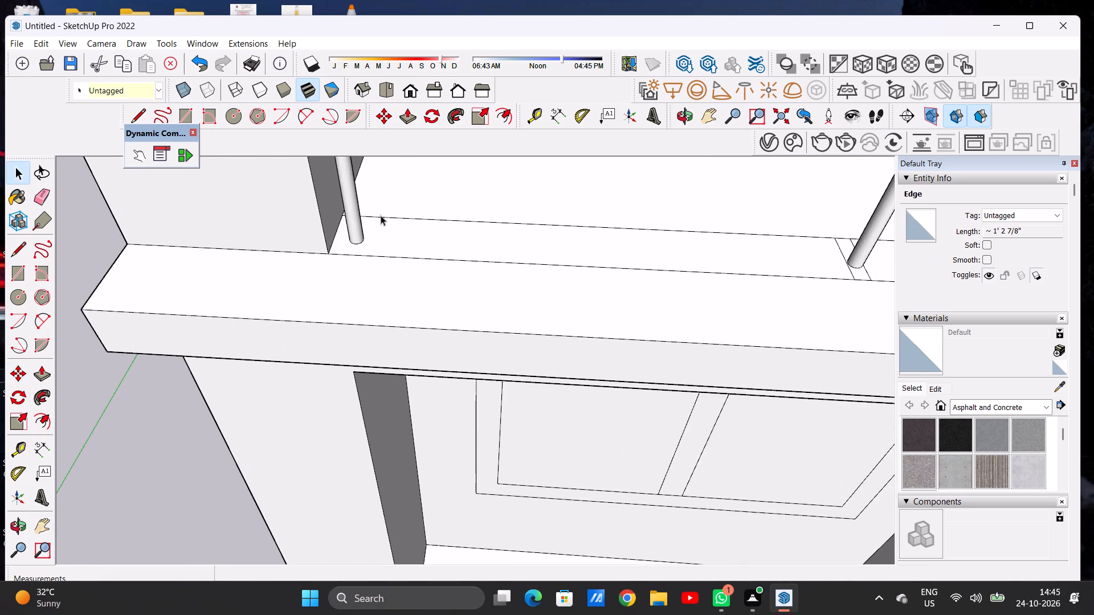
middle_click_drag(364, 216, 287, 247)
scroll(381, 215, "up", 4)
key("l")
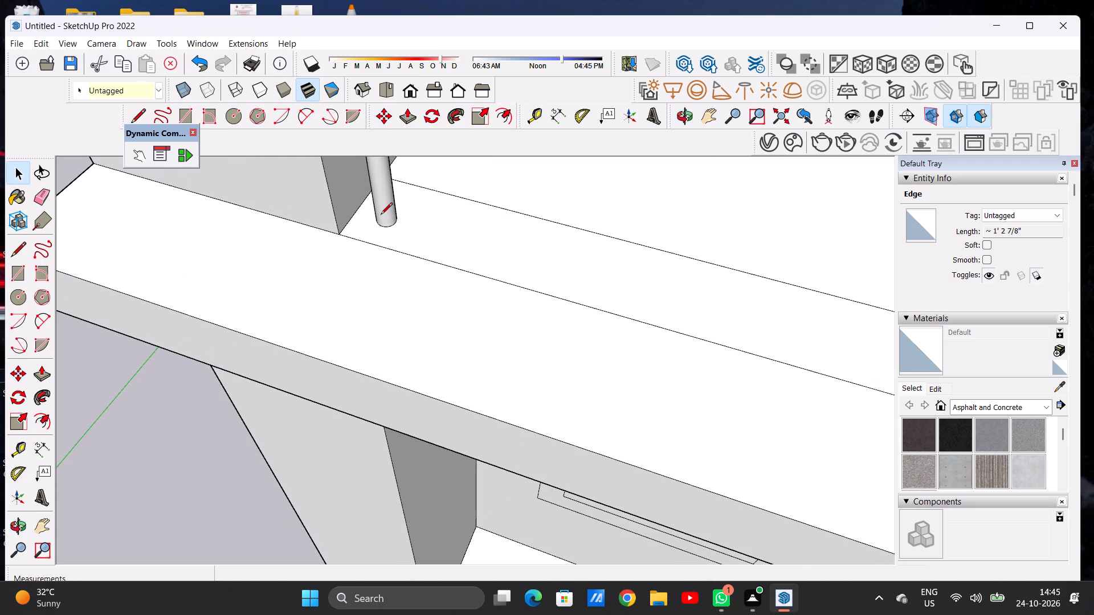
left_click(382, 247)
left_click(426, 189)
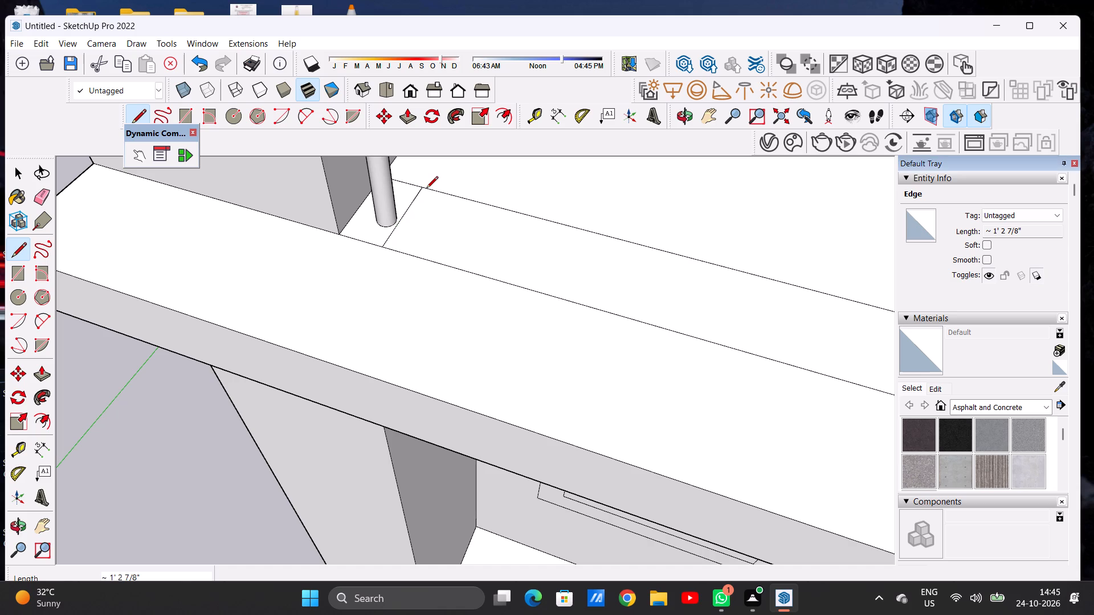
key("space")
Push/Pull the floor strip between the middle post and the inner-column post up 5' 9" as a panel beneath the round rail.
scroll(444, 356, "down", 11)
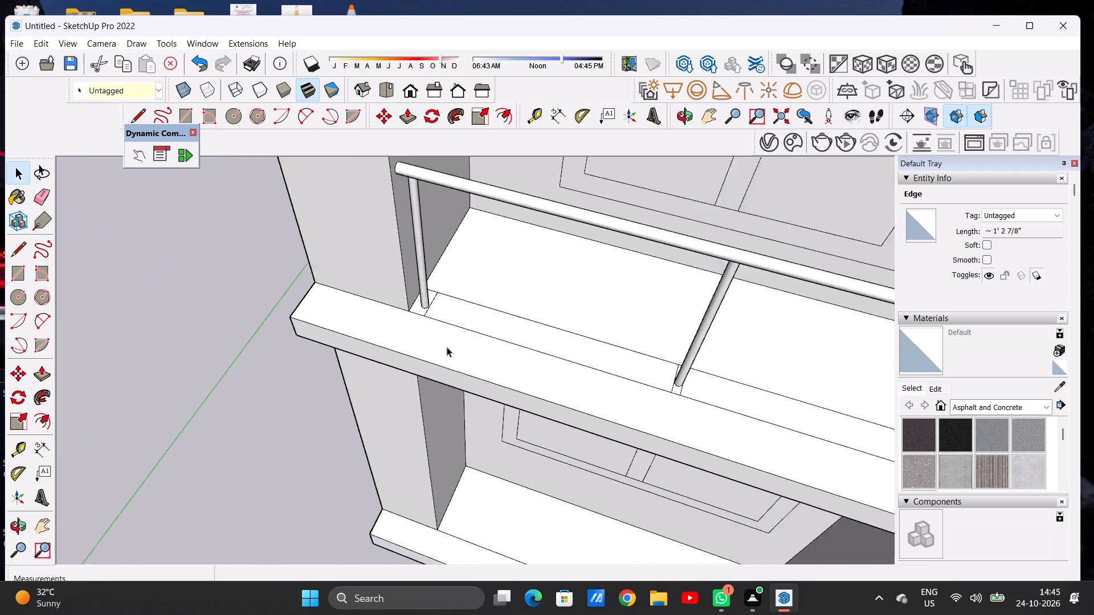
scroll(447, 347, "down", 13)
middle_click_drag(630, 296, 643, 285)
middle_click_drag(417, 348, 584, 288)
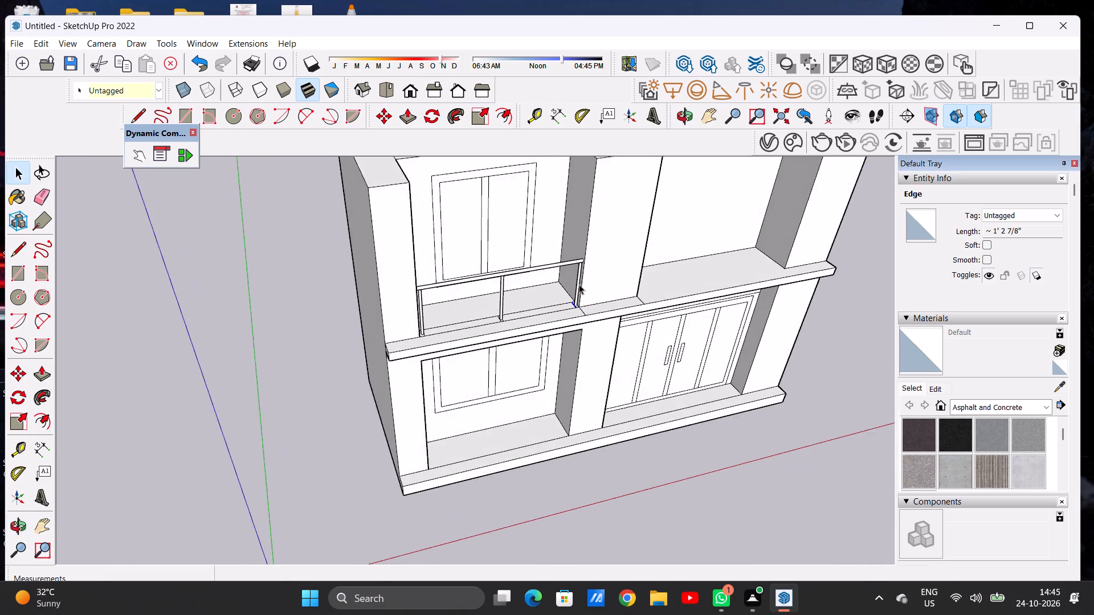
scroll(580, 284, "up", 9)
scroll(556, 295, "down", 5)
scroll(554, 294, "up", 1)
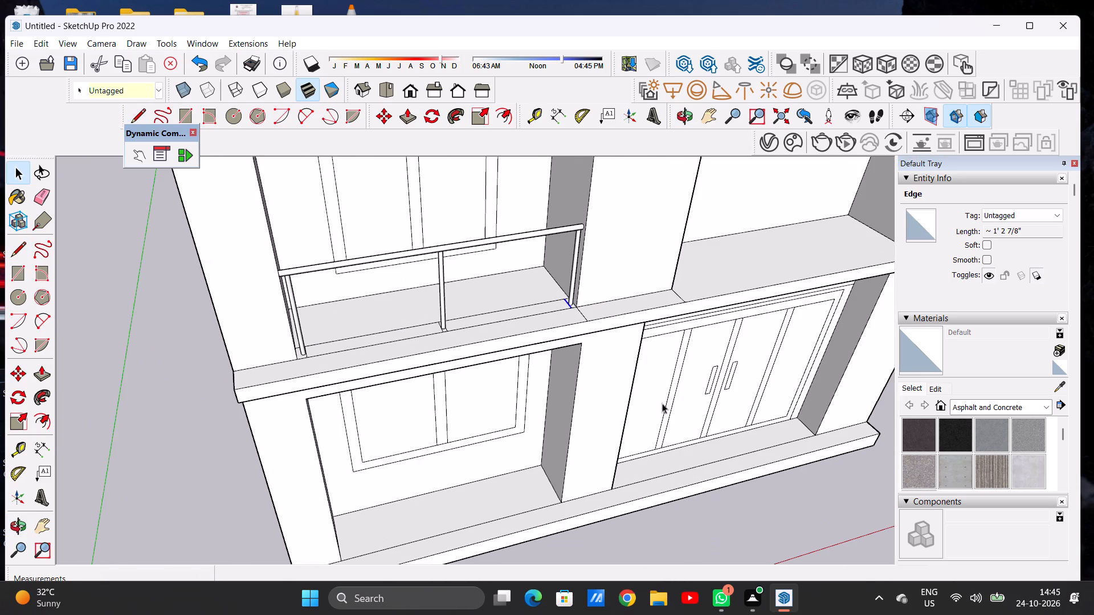
left_click(730, 526)
scroll(508, 293, "up", 2)
middle_click_drag(553, 301, 488, 297)
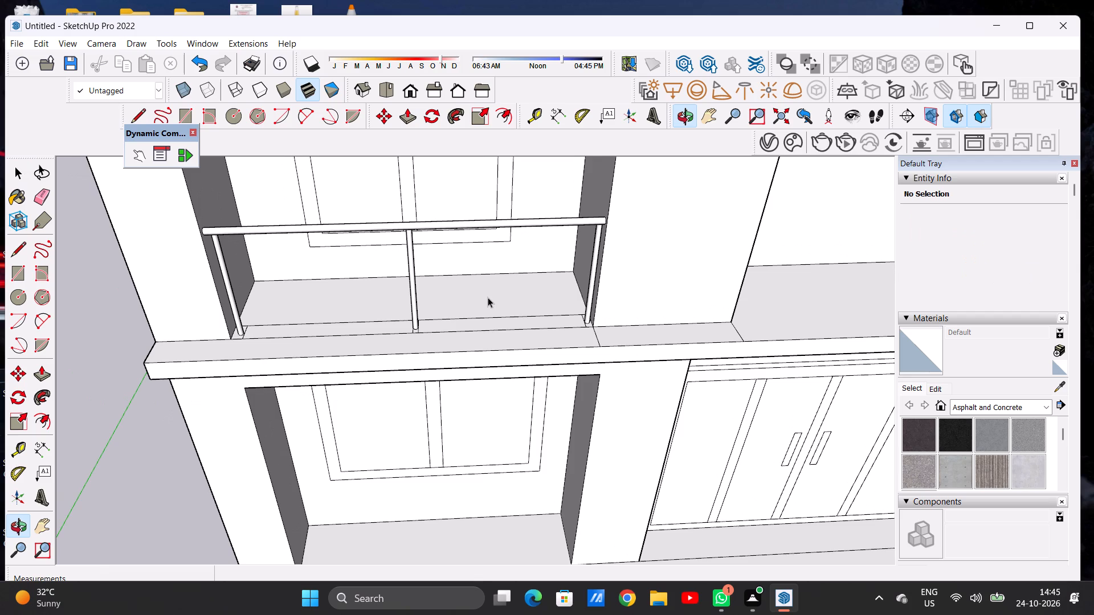
key("p")
scroll(526, 311, "up", 6)
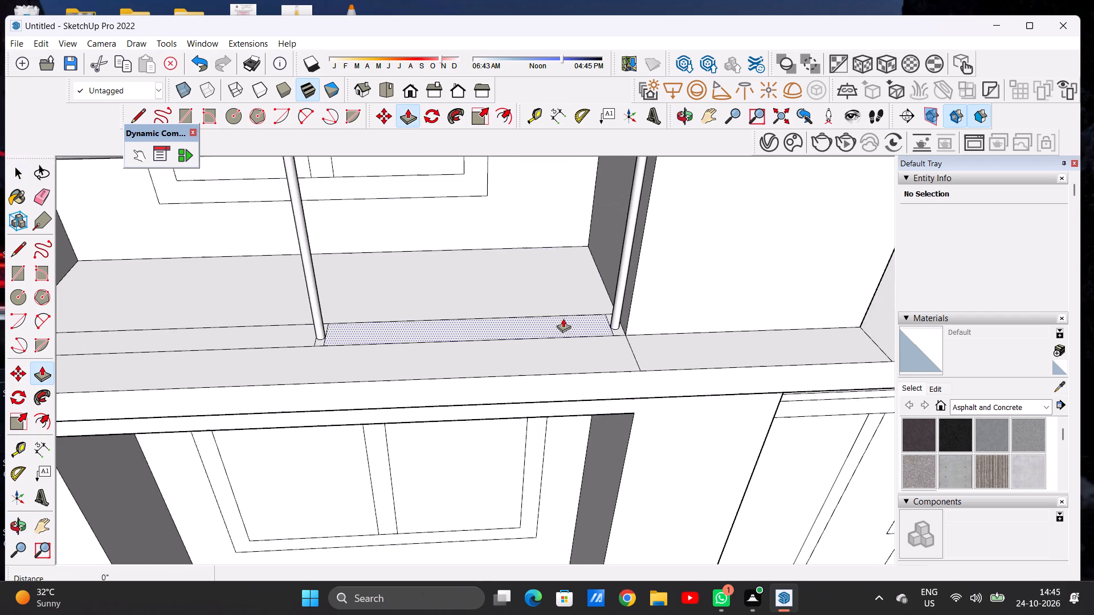
scroll(582, 322, "up", 3)
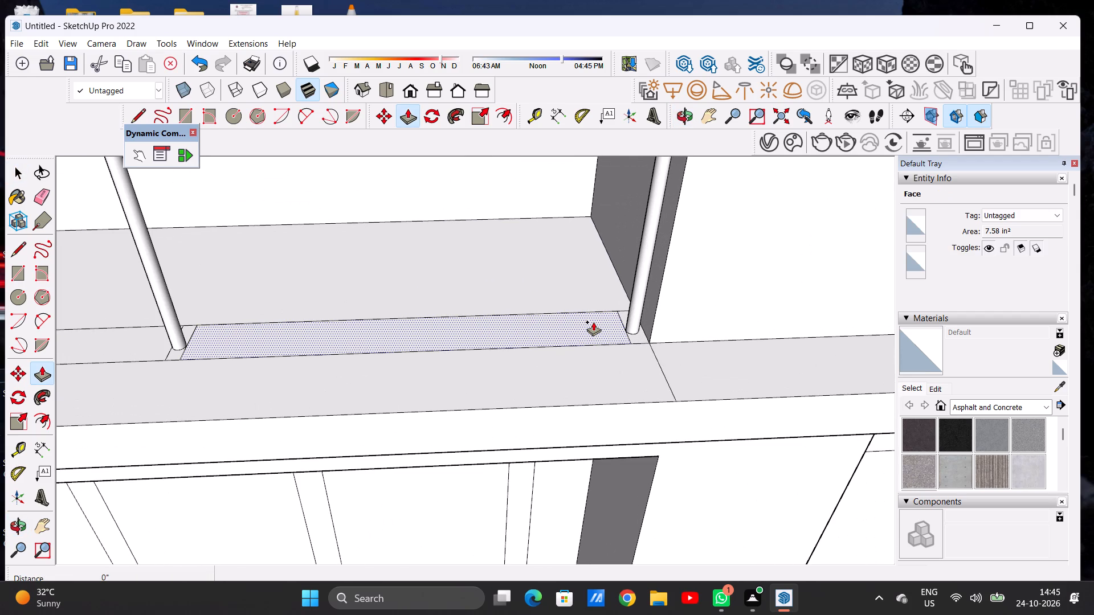
left_click(593, 322)
scroll(601, 283, "down", 10)
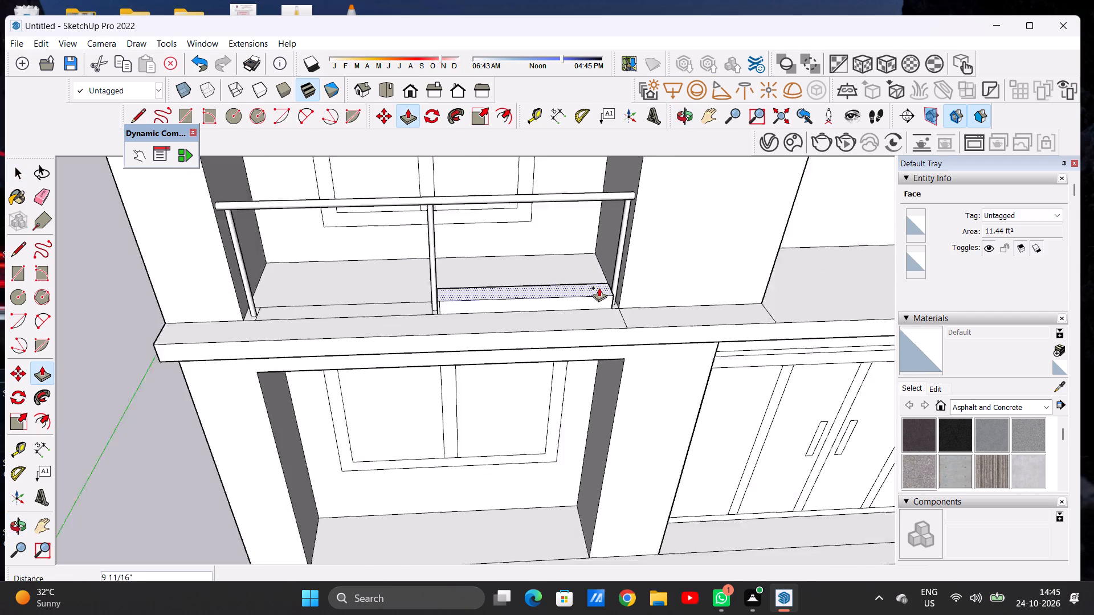
scroll(599, 288, "down", 4)
middle_click_drag(613, 240, 597, 186)
scroll(614, 202, "down", 1)
scroll(614, 202, "up", 1)
scroll(615, 205, "down", 1)
scroll(615, 210, "up", 9)
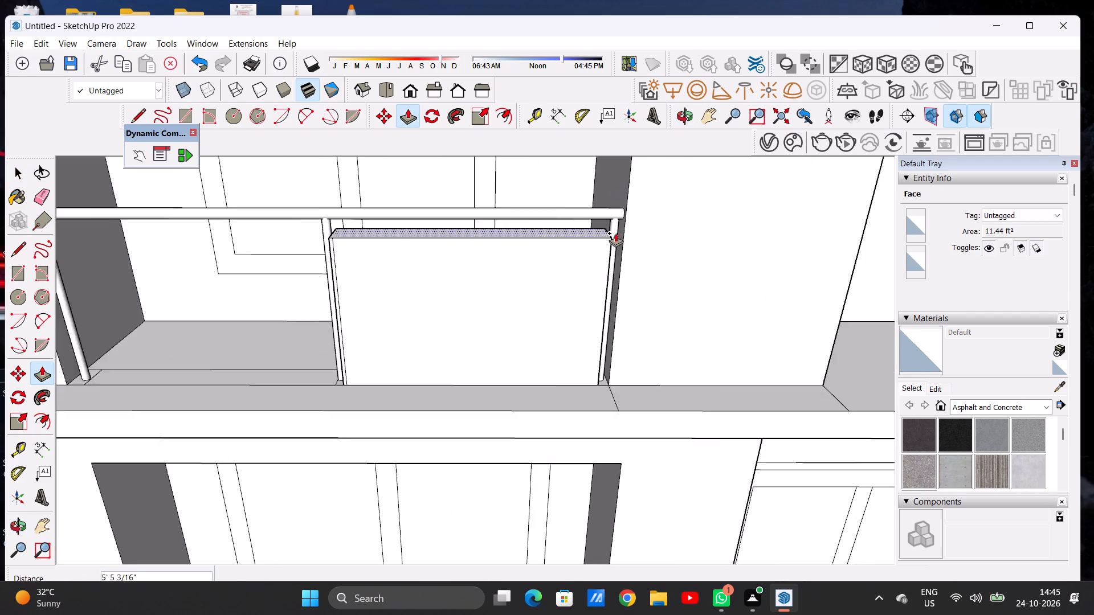
scroll(615, 233, "up", 6)
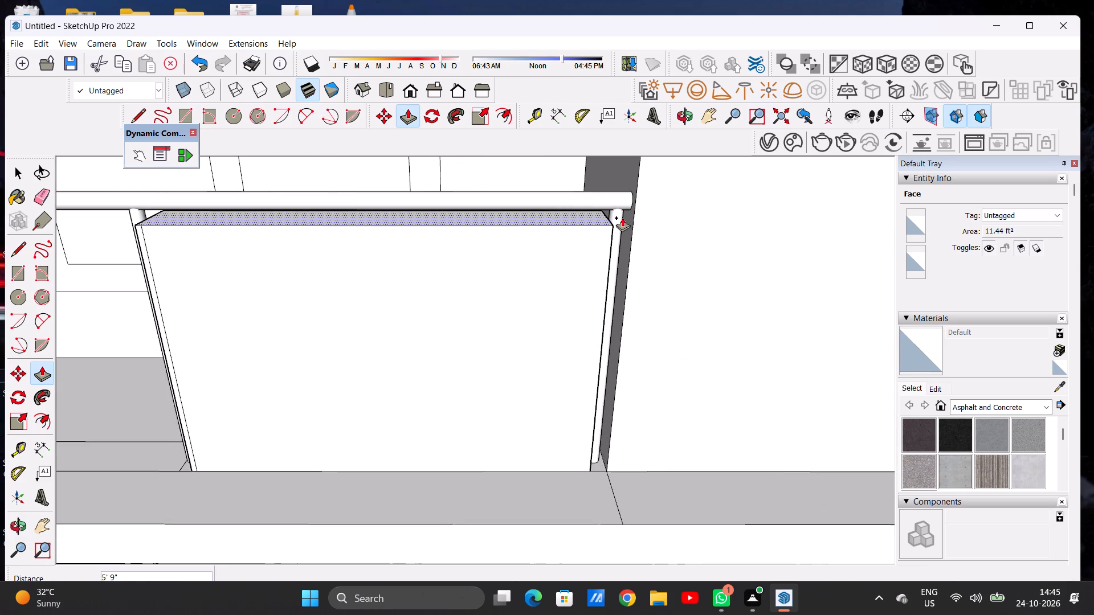
left_click(622, 218)
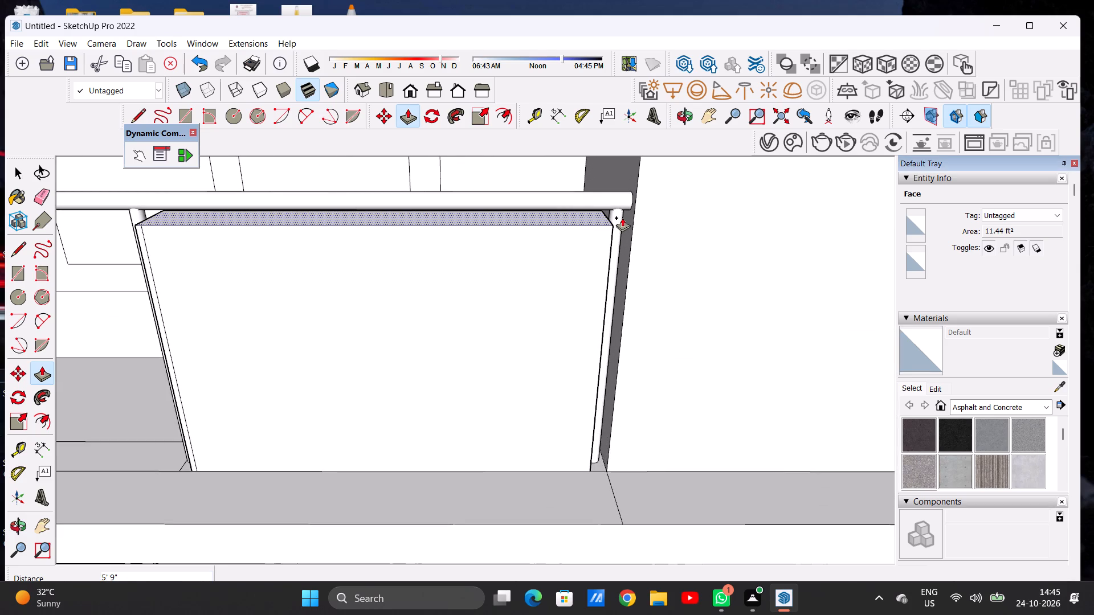
key("space")
Push/Pull the floor strip between the outer-column post and the middle post up 5' 9" as the second panel.
scroll(556, 290, "down", 3)
scroll(554, 296, "up", 1)
scroll(554, 296, "down", 14)
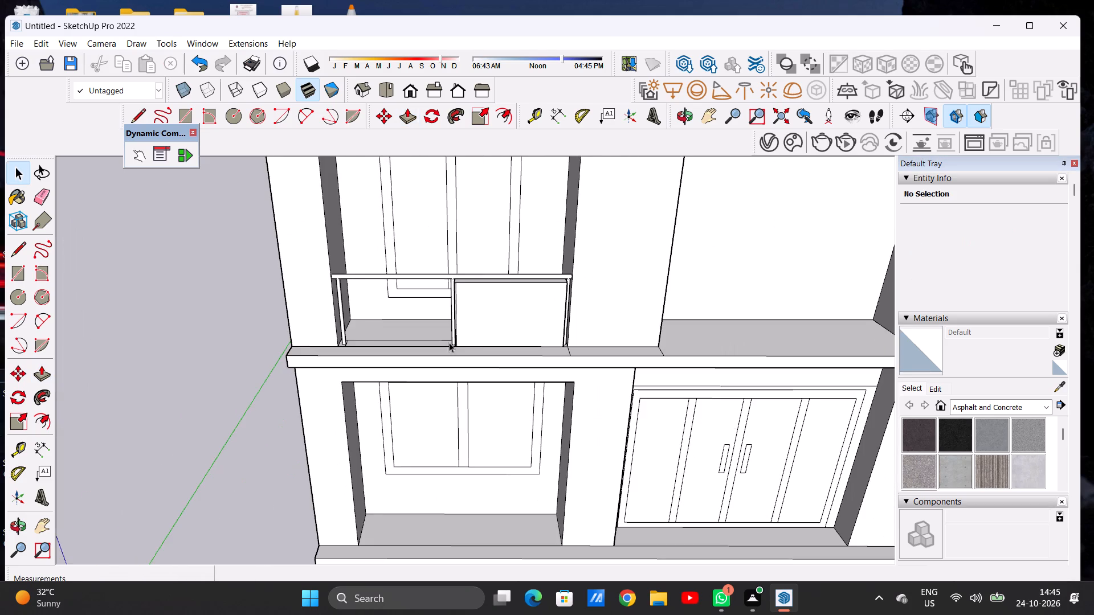
scroll(444, 338, "down", 1)
scroll(444, 338, "up", 5)
key("p")
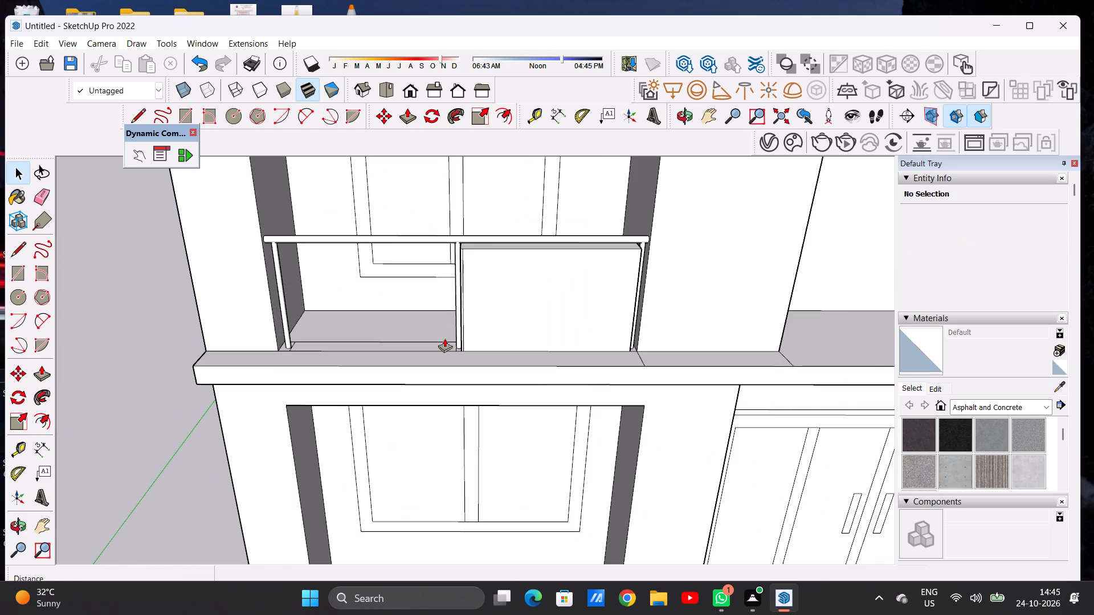
scroll(445, 337, "up", 10)
left_click(455, 366)
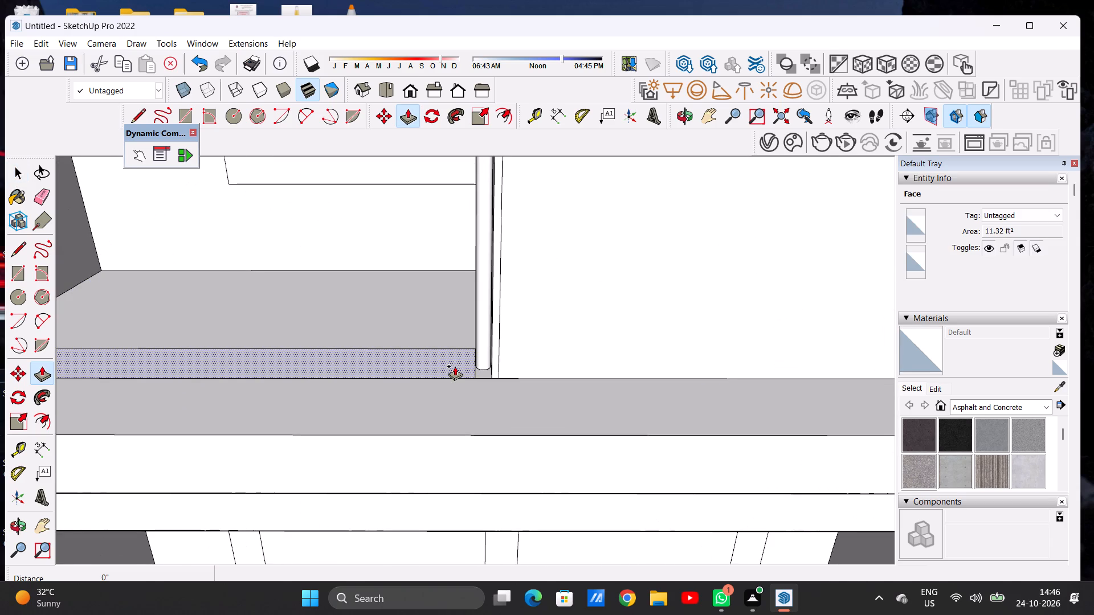
left_click(455, 366)
scroll(462, 300, "down", 15)
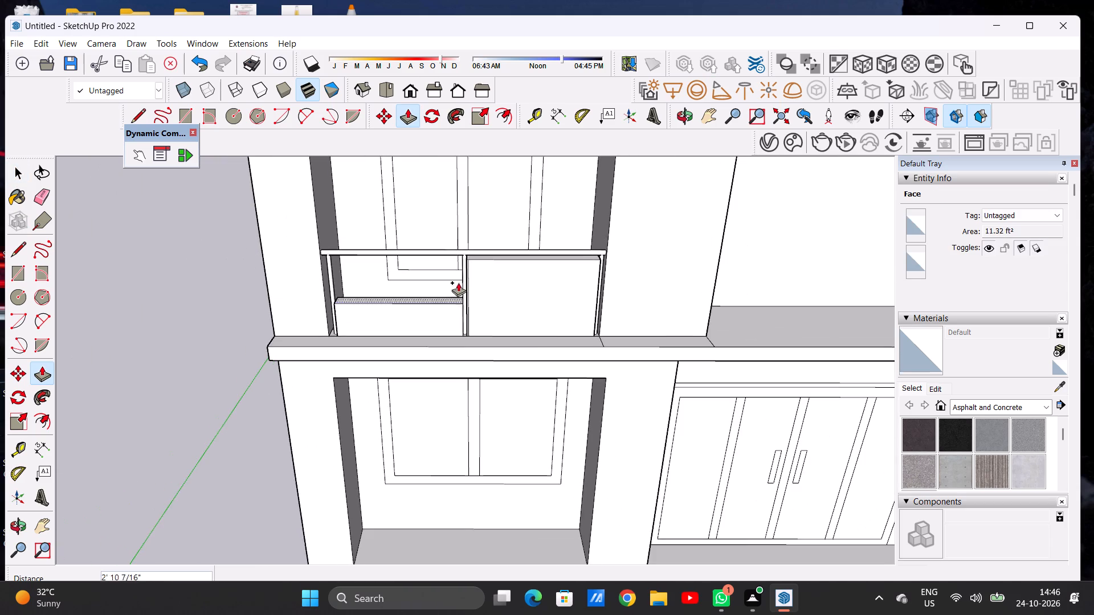
scroll(467, 241, "down", 1)
scroll(467, 241, "up", 6)
left_click(471, 261)
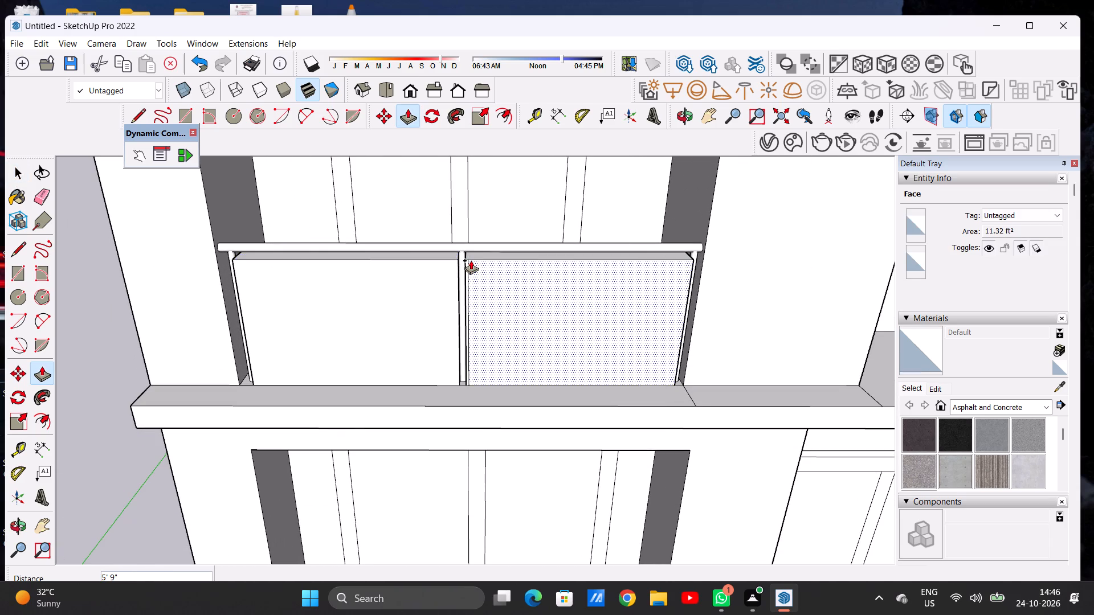
key("space")
Thin the outer-column-side railing panel by pushing its room-facing side inward 5 5/8".
scroll(452, 390, "down", 11)
middle_click_drag(463, 362, 54, 460)
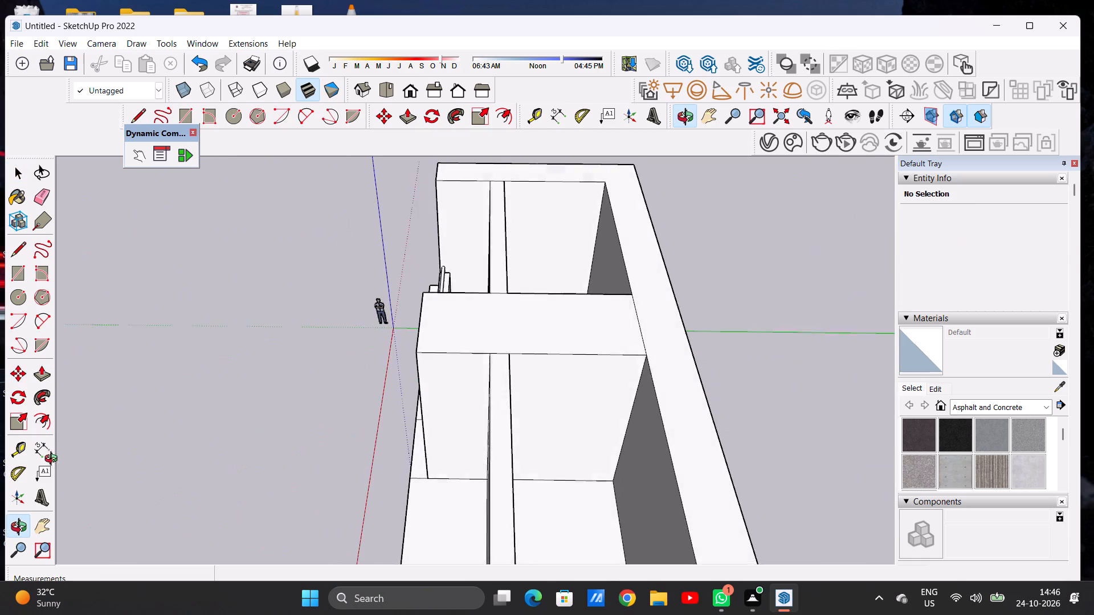
middle_click_drag(54, 460, 54, 472)
scroll(423, 239, "up", 14)
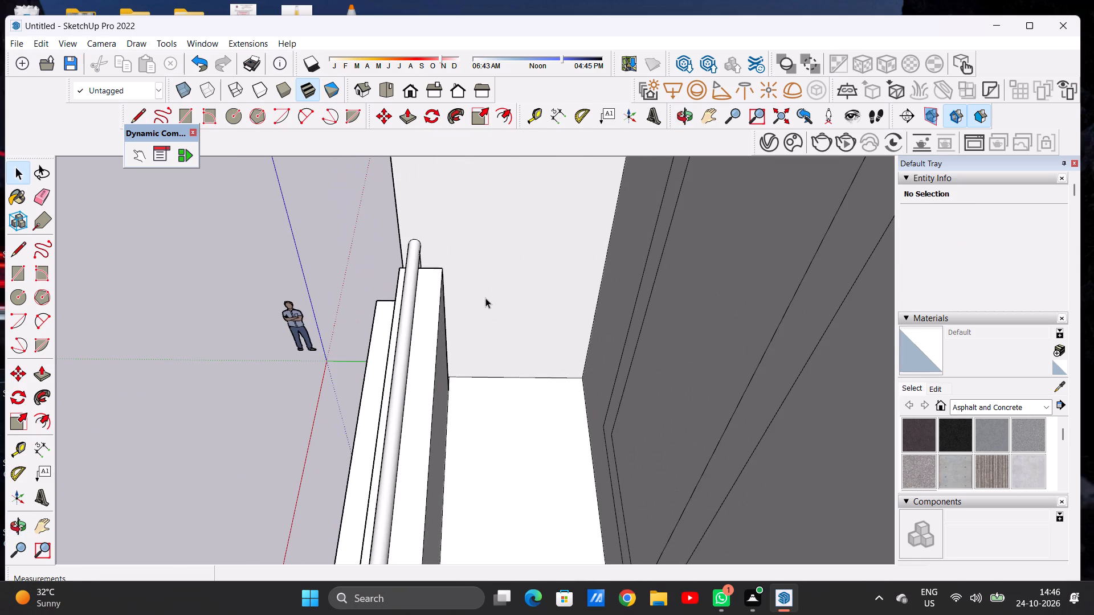
key("p")
scroll(488, 342, "down", 6)
middle_click_drag(500, 388, 456, 353)
scroll(456, 353, "up", 12)
left_click(439, 372)
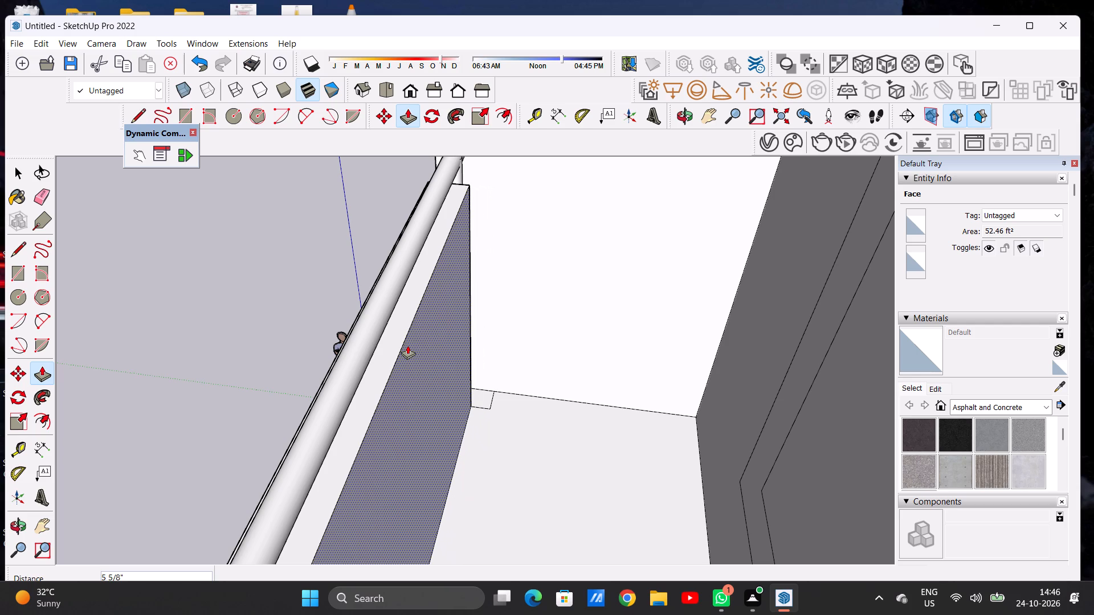
left_click(407, 345)
Thin the inner-column-side railing panel by pushing its room-facing side in 5 5/8", flush with the neighbouring panel.
scroll(464, 361, "down", 12)
middle_click_drag(372, 316, 610, 297)
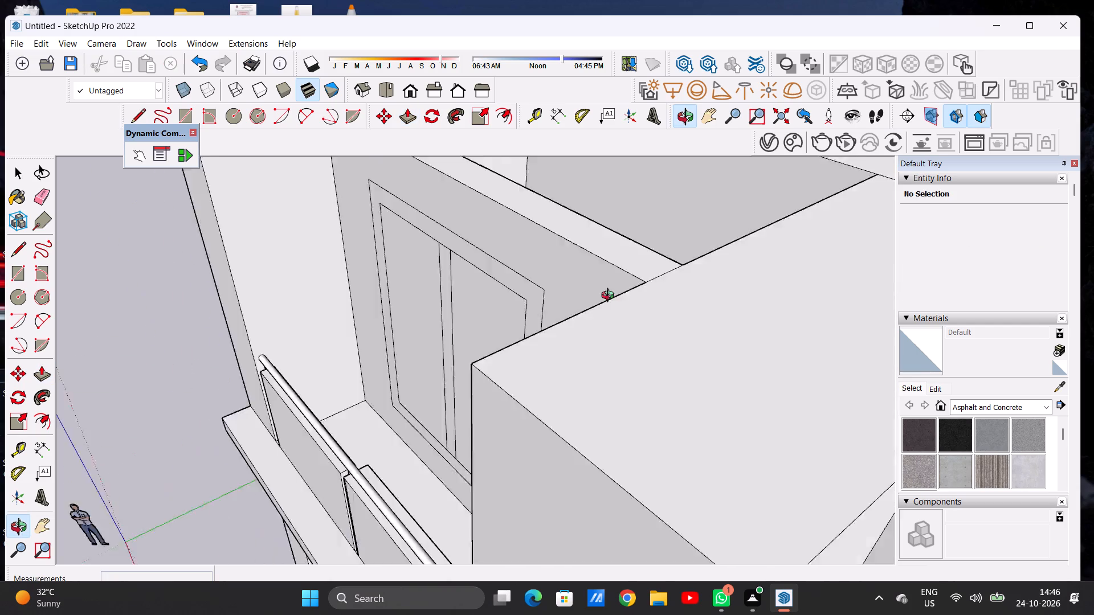
middle_click_drag(610, 297, 679, 265)
scroll(432, 290, "down", 6)
middle_click_drag(460, 415, 602, 323)
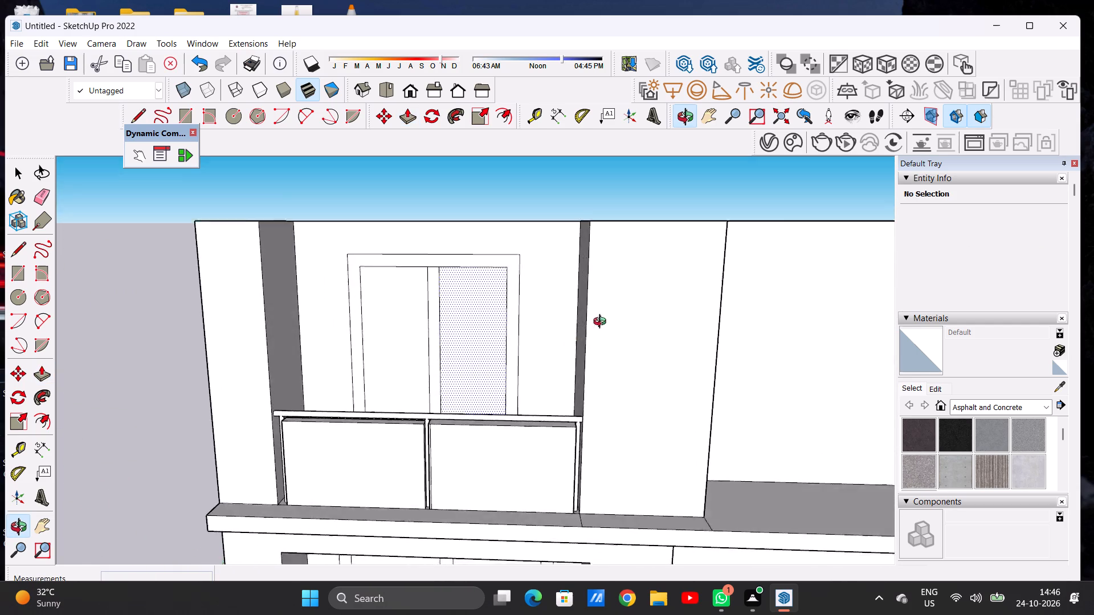
middle_click_drag(602, 323, 603, 322)
scroll(487, 356, "down", 7)
scroll(481, 420, "up", 11)
middle_click_drag(454, 382, 336, 455)
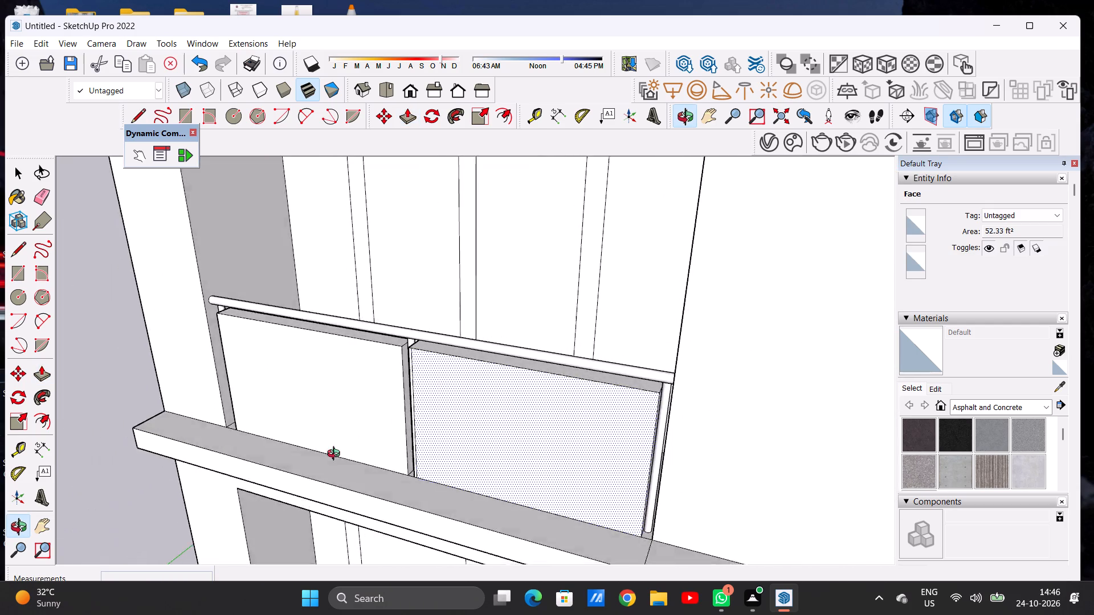
middle_click_drag(336, 455, 317, 532)
scroll(533, 321, "up", 1)
middle_click_drag(530, 333, 242, 458)
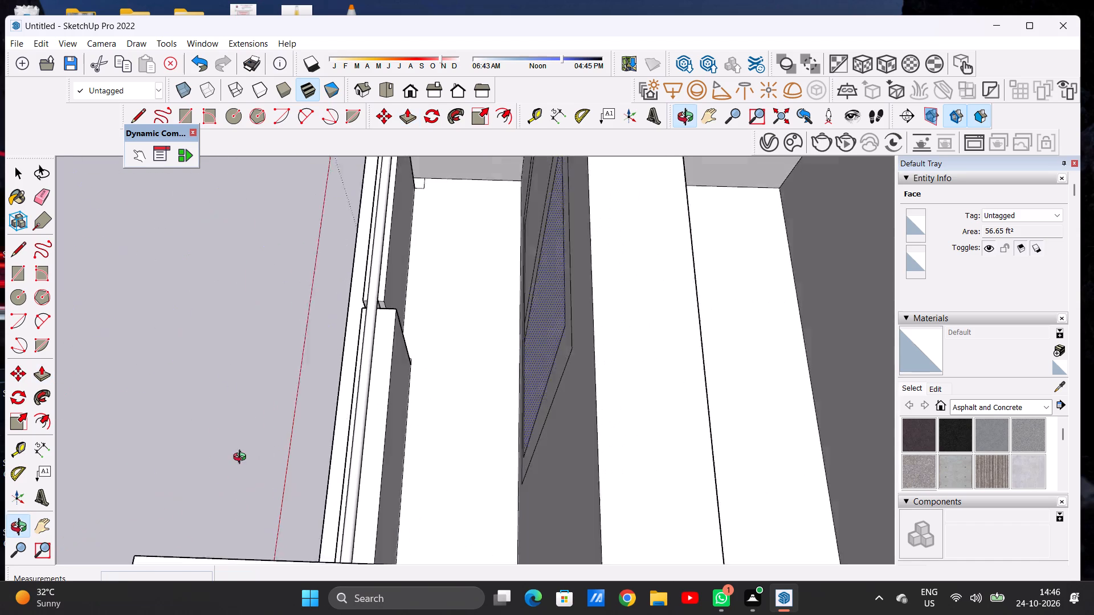
middle_click_drag(242, 458, 242, 458)
scroll(383, 333, "up", 12)
scroll(373, 293, "down", 1)
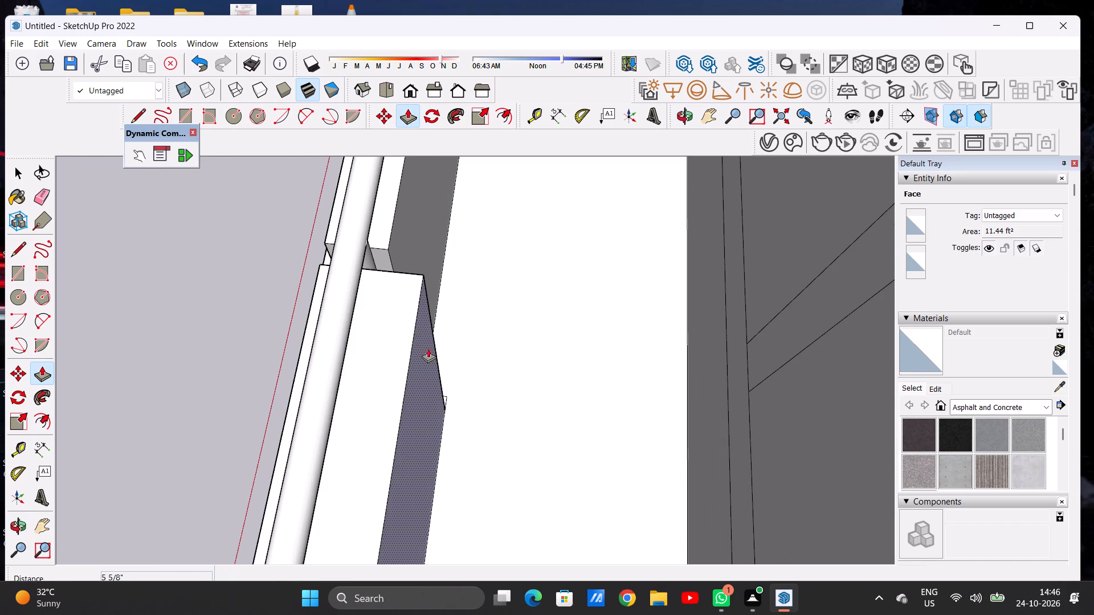
left_click(420, 362)
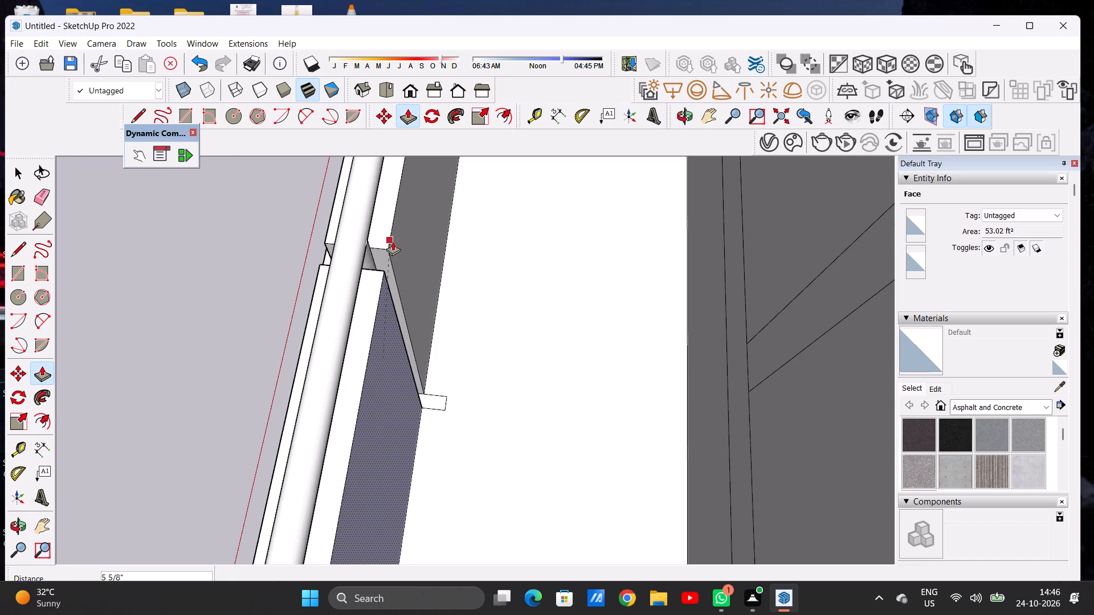
left_click(393, 241)
key("space")
Examine the balcony railing panels and the overall front elevation from above and from the front.
scroll(370, 333, "down", 4)
scroll(374, 339, "up", 1)
scroll(377, 337, "down", 13)
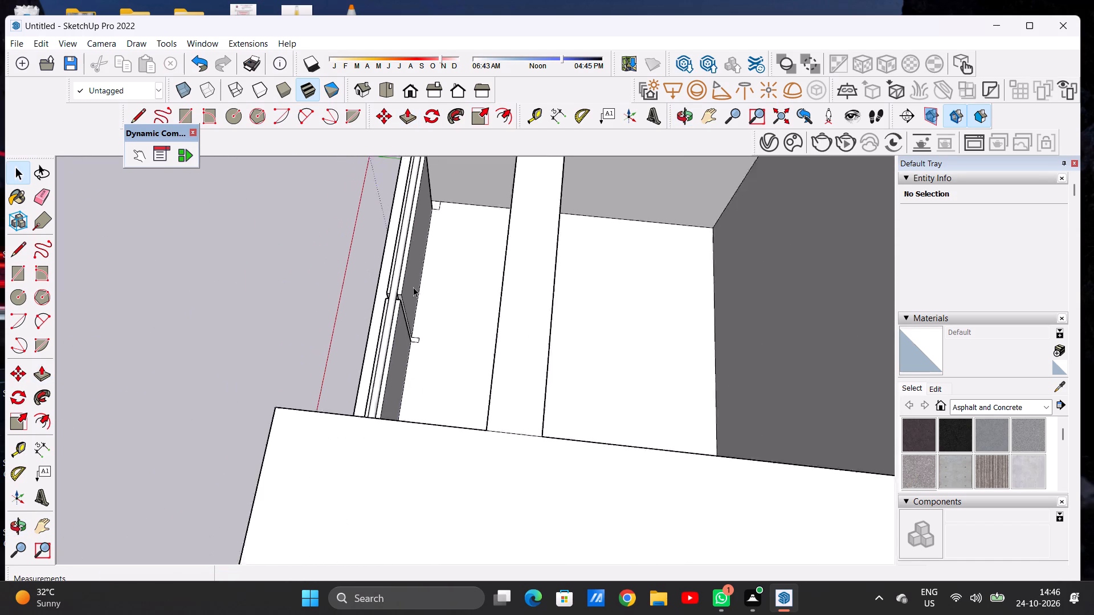
scroll(413, 287, "down", 2)
middle_click_drag(268, 304, 687, 159)
scroll(455, 315, "down", 8)
middle_click_drag(381, 387, 407, 348)
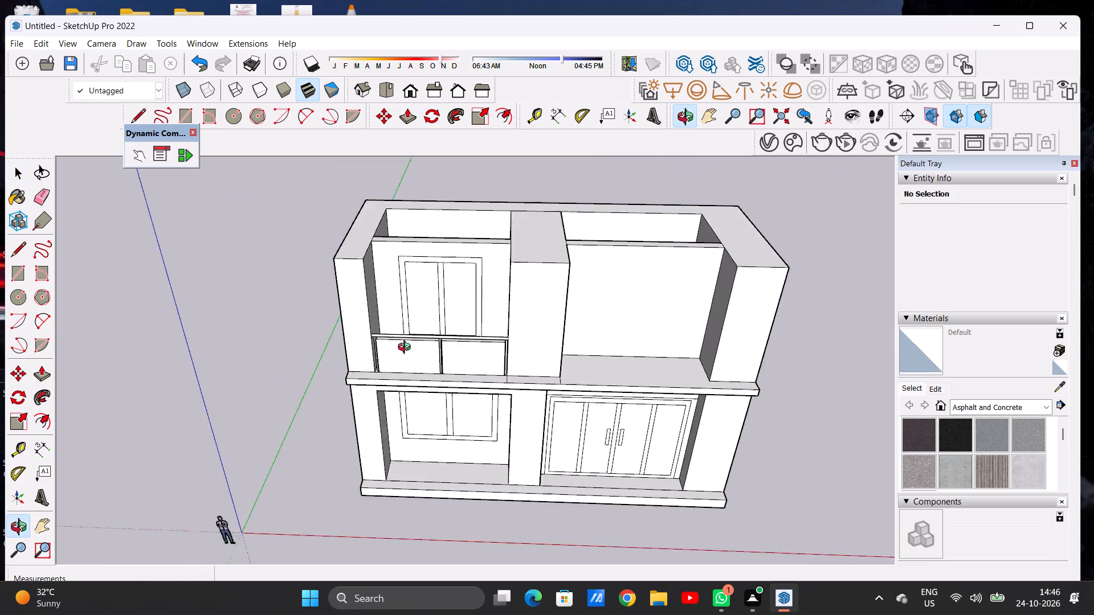
middle_click_drag(407, 348, 393, 238)
scroll(397, 318, "down", 6)
scroll(422, 322, "up", 5)
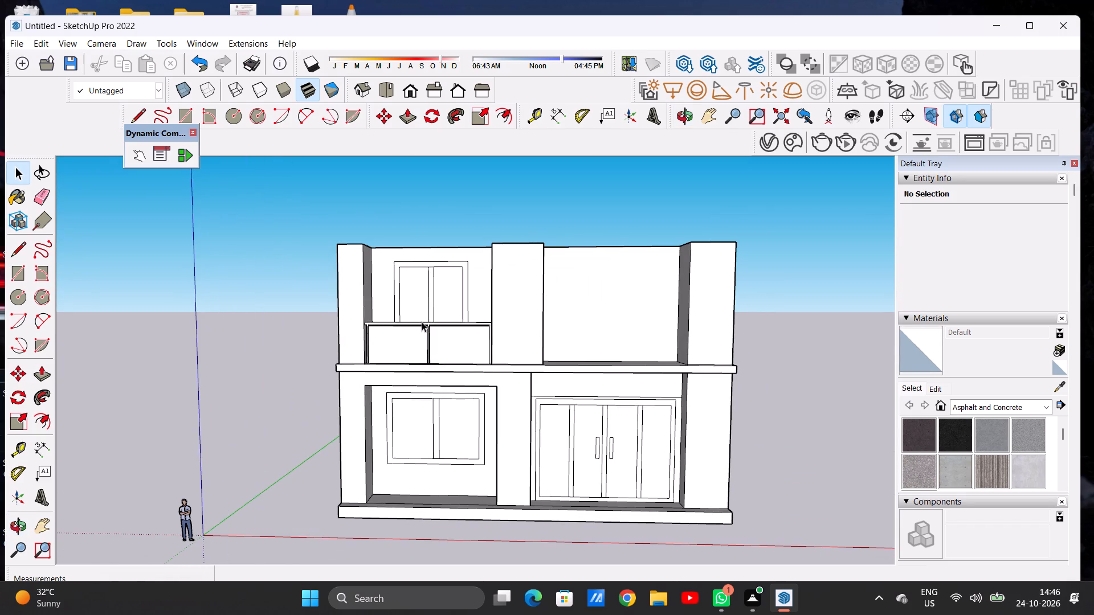
scroll(422, 322, "down", 9)
scroll(505, 316, "down", 1)
scroll(505, 316, "up", 6)
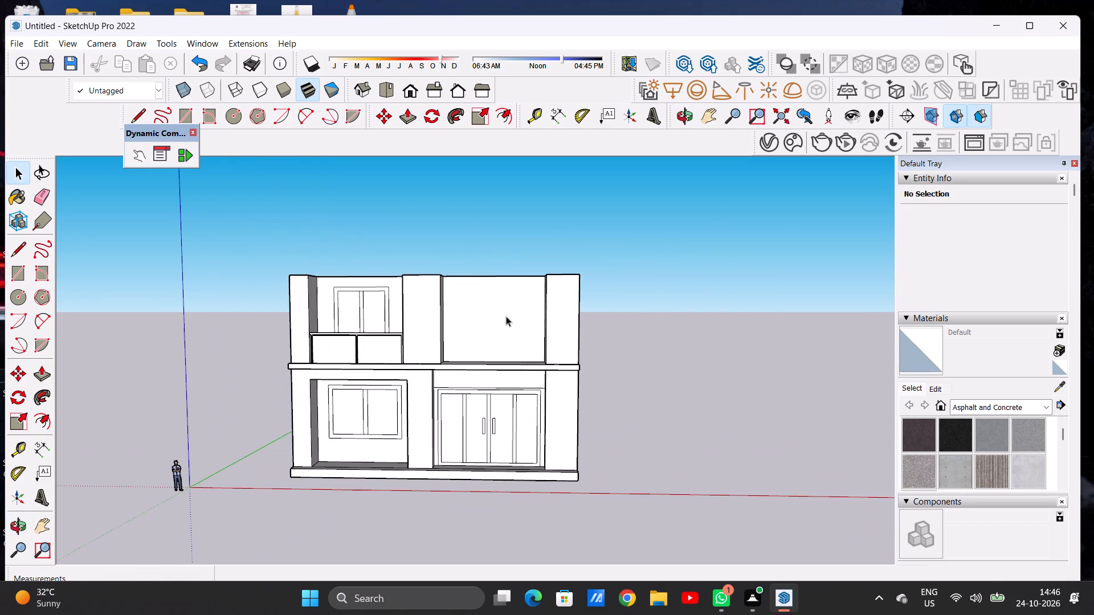
middle_click(486, 316)
scroll(491, 314, "up", 1)
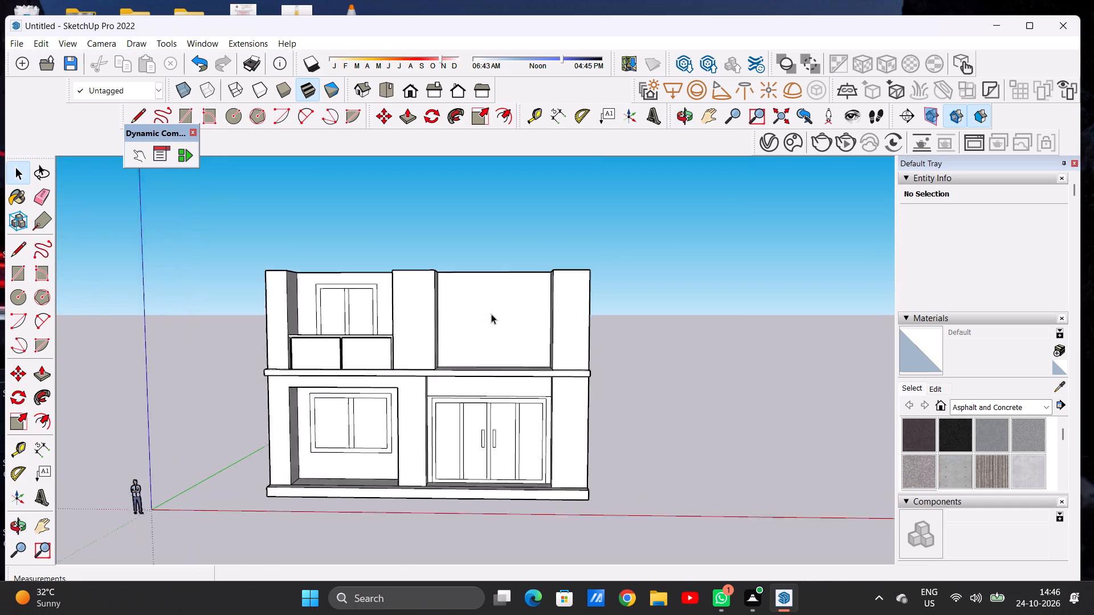
scroll(491, 314, "up", 2)
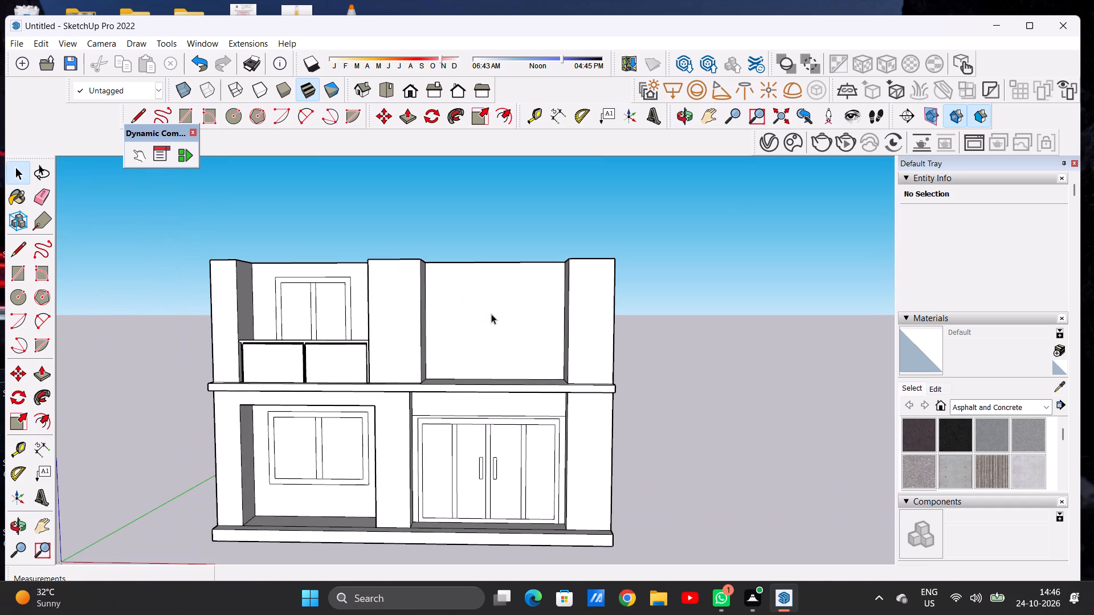
scroll(323, 306, "down", 5)
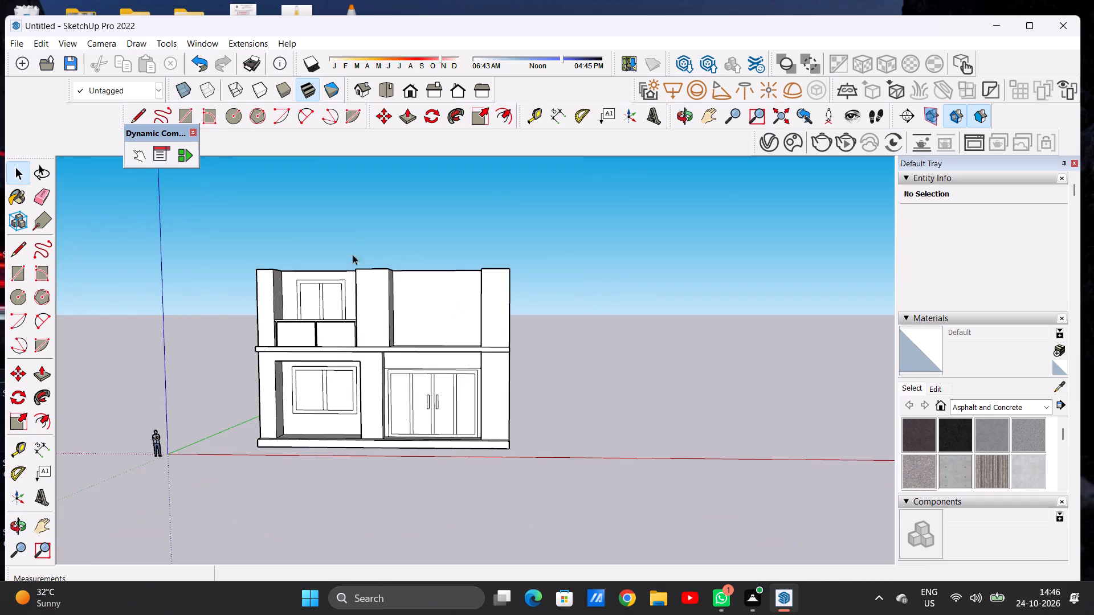
Move the floor face of the first-floor room behind the balcony up 18' 2 13/16" to the top of the walls.
middle_click_drag(357, 265, 206, 485)
scroll(424, 236, "up", 5)
scroll(427, 289, "down", 12)
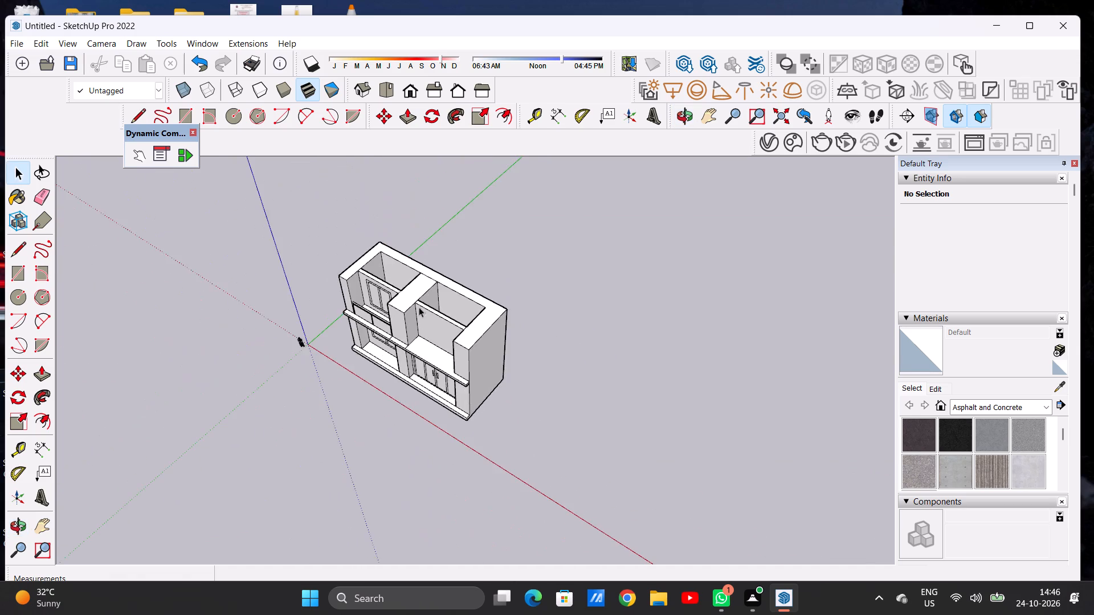
scroll(409, 287, "down", 1)
scroll(409, 287, "up", 12)
middle_click_drag(443, 265, 345, 358)
scroll(407, 286, "up", 2)
scroll(407, 286, "down", 1)
scroll(407, 286, "up", 4)
double_click(407, 303)
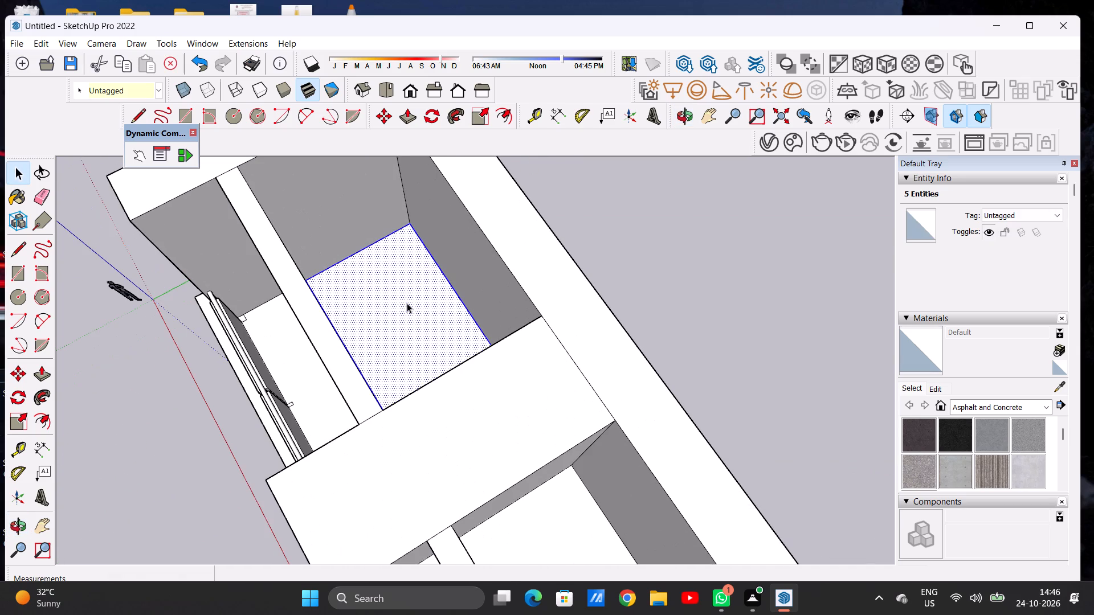
key("m")
scroll(333, 359, "down", 10)
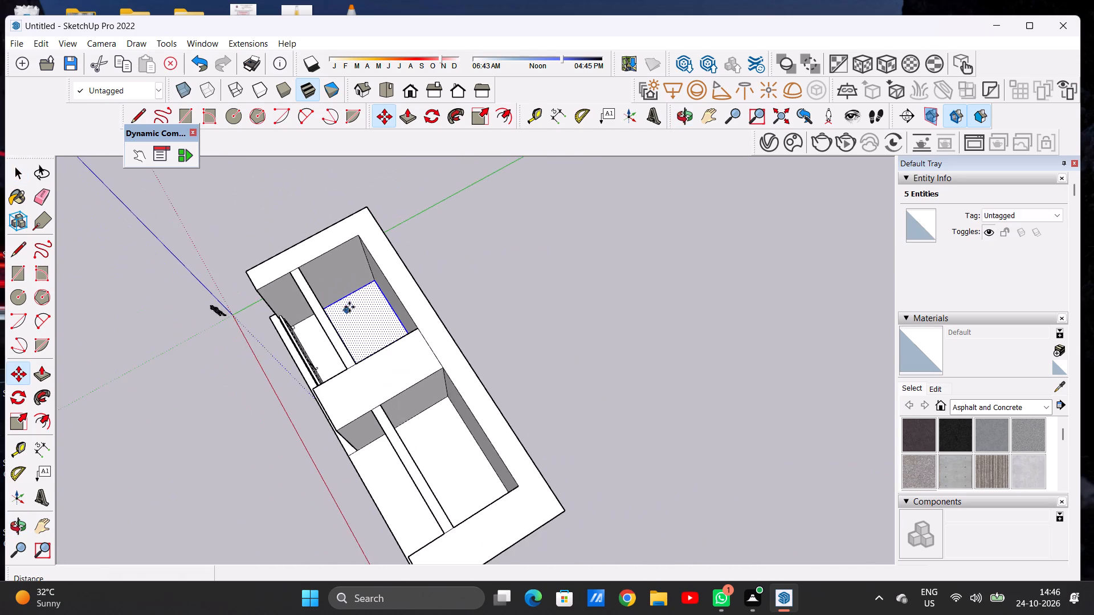
scroll(383, 269, "up", 2)
scroll(394, 260, "down", 1)
scroll(394, 260, "up", 9)
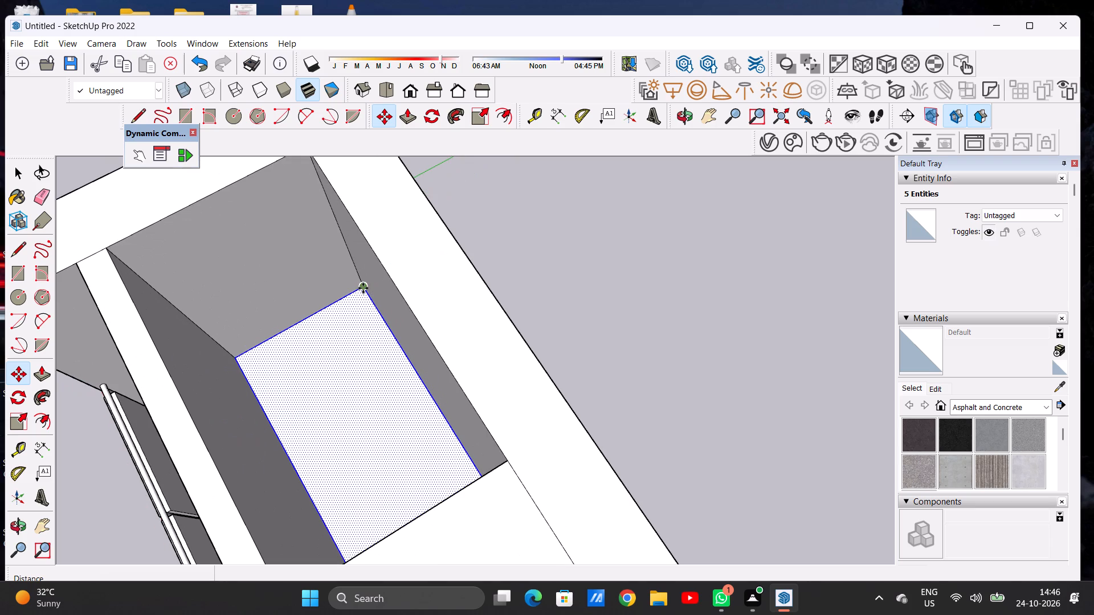
left_click(363, 288)
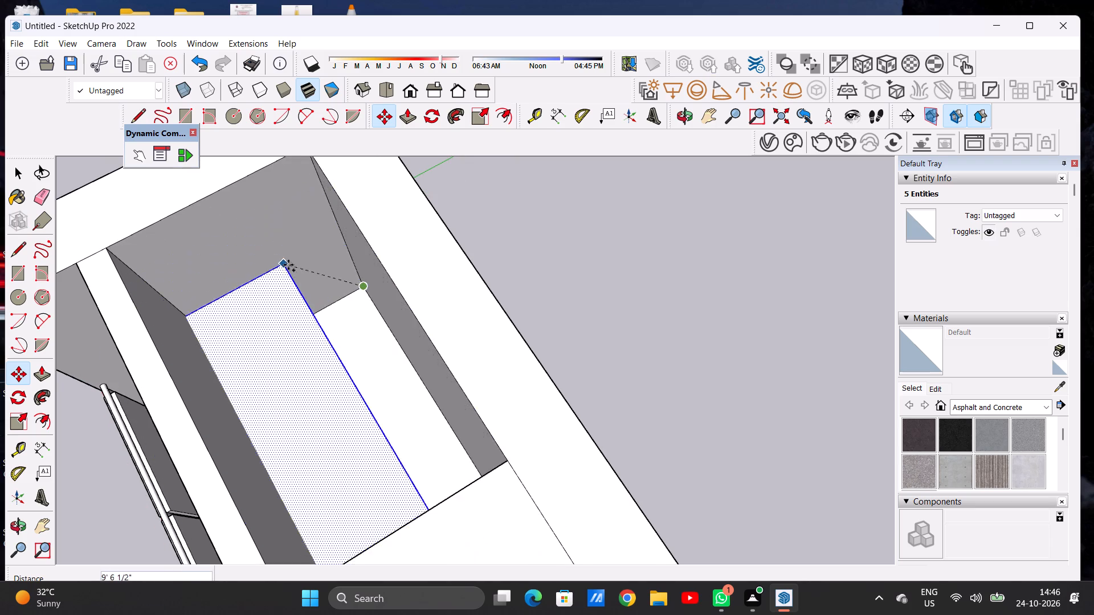
scroll(317, 282, "down", 6)
scroll(323, 219, "up", 6)
left_click(309, 223)
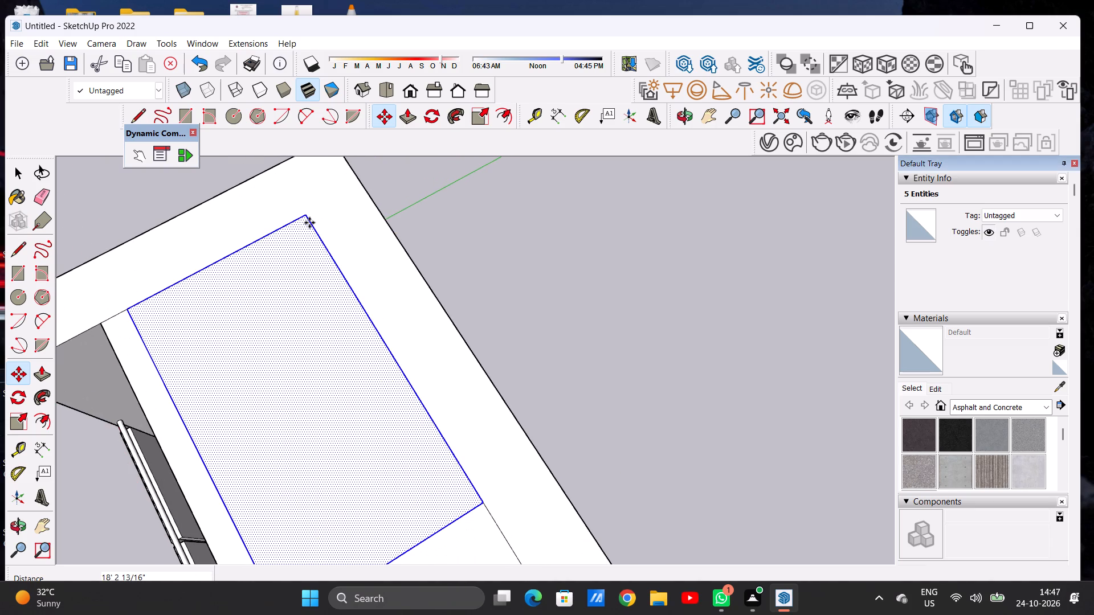
key("space")
left_click(656, 261)
Push/Pull the raised face over the balcony-side room up about 1' 10" as a roof slab.
scroll(523, 278, "down", 5)
scroll(540, 273, "up", 1)
scroll(547, 268, "down", 10)
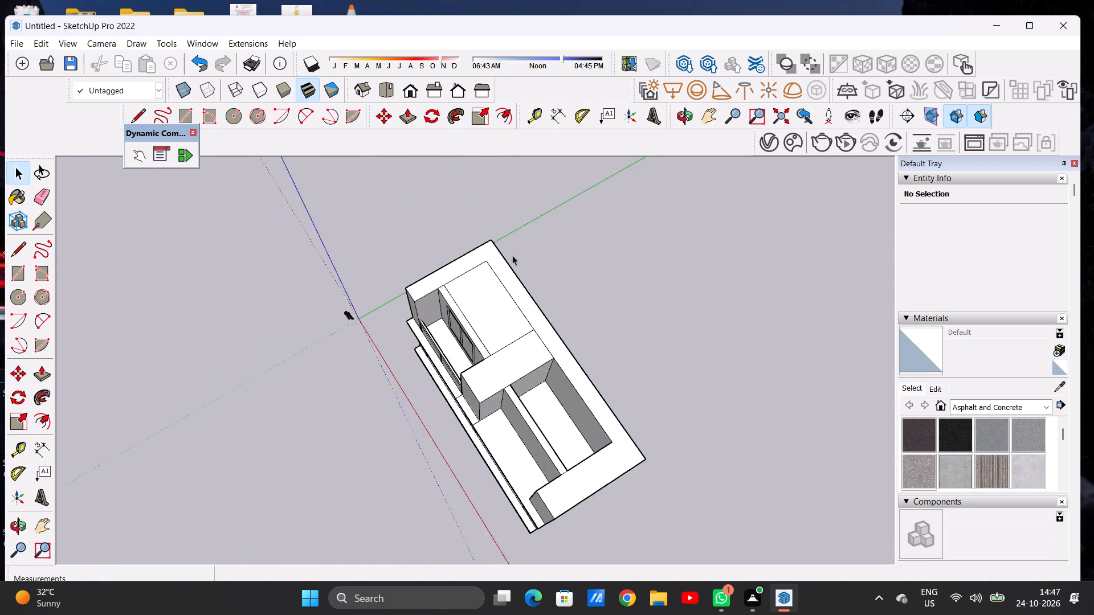
scroll(512, 255, "down", 3)
middle_click_drag(479, 356, 473, 228)
scroll(482, 282, "up", 10)
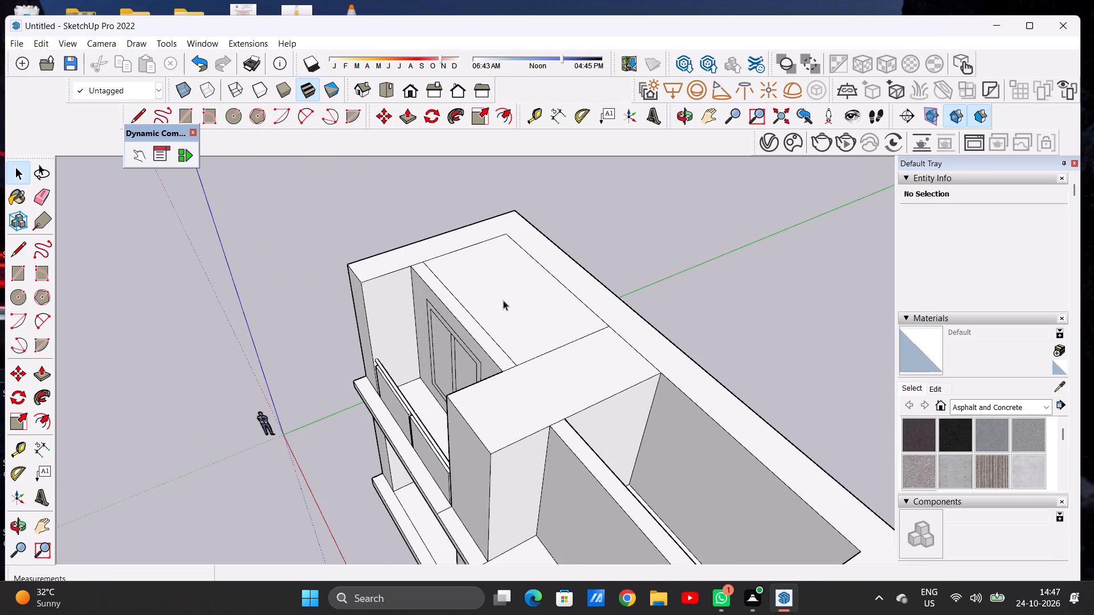
key("p")
scroll(505, 317, "up", 4)
left_click(510, 325)
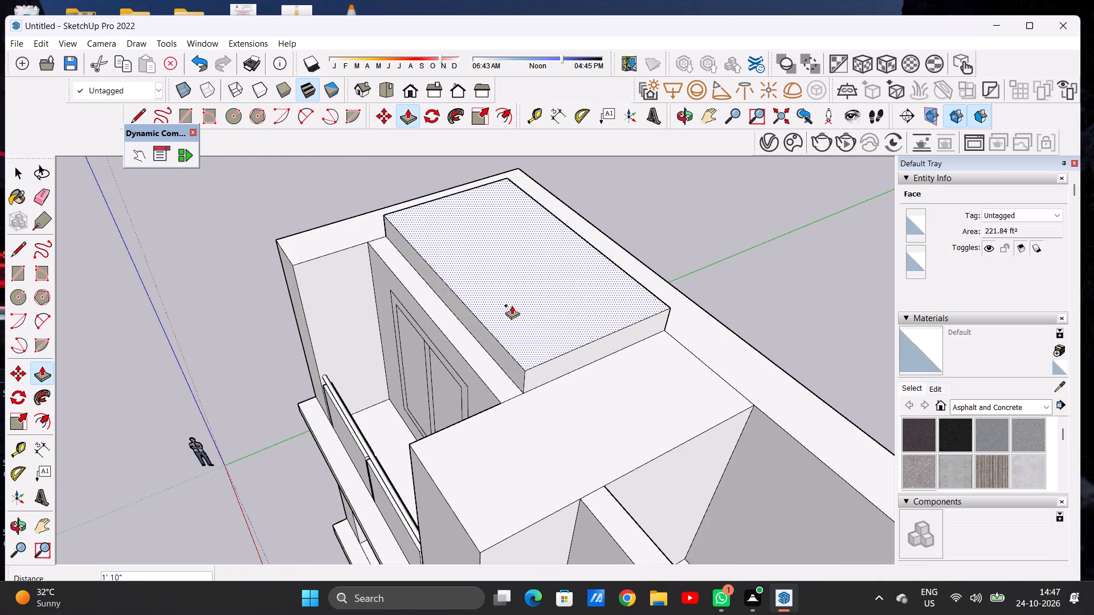
left_click(512, 305)
key("space")
Push/Pull the roof slab's balcony-facing side outward about 5' 9 5/8" over the balcony.
scroll(592, 327, "down", 7)
middle_click_drag(486, 368, 501, 297)
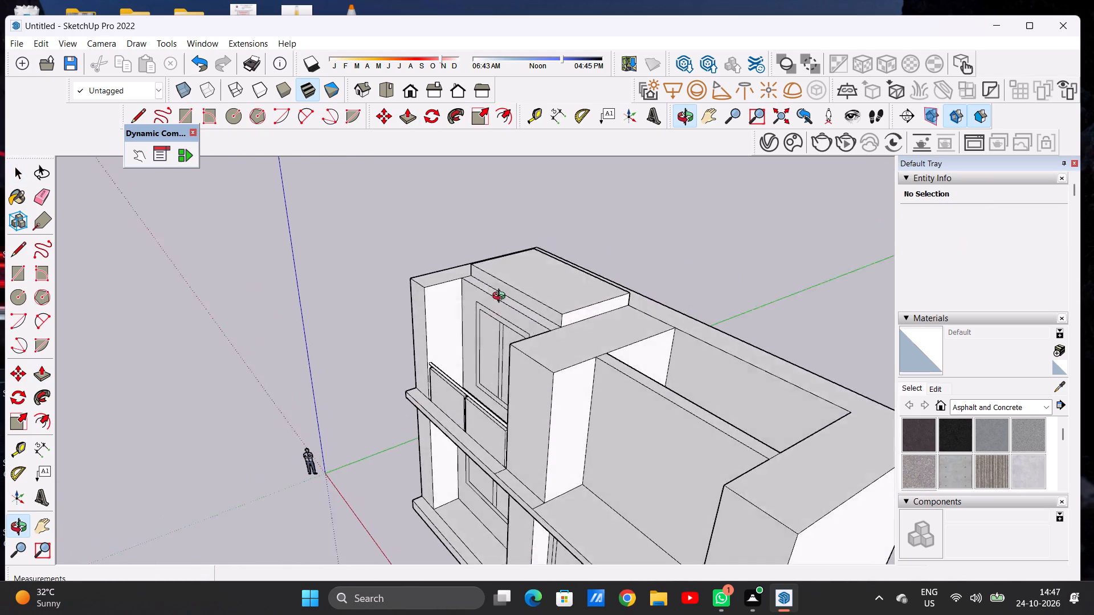
middle_click_drag(501, 297, 501, 287)
scroll(545, 302, "up", 9)
key("p")
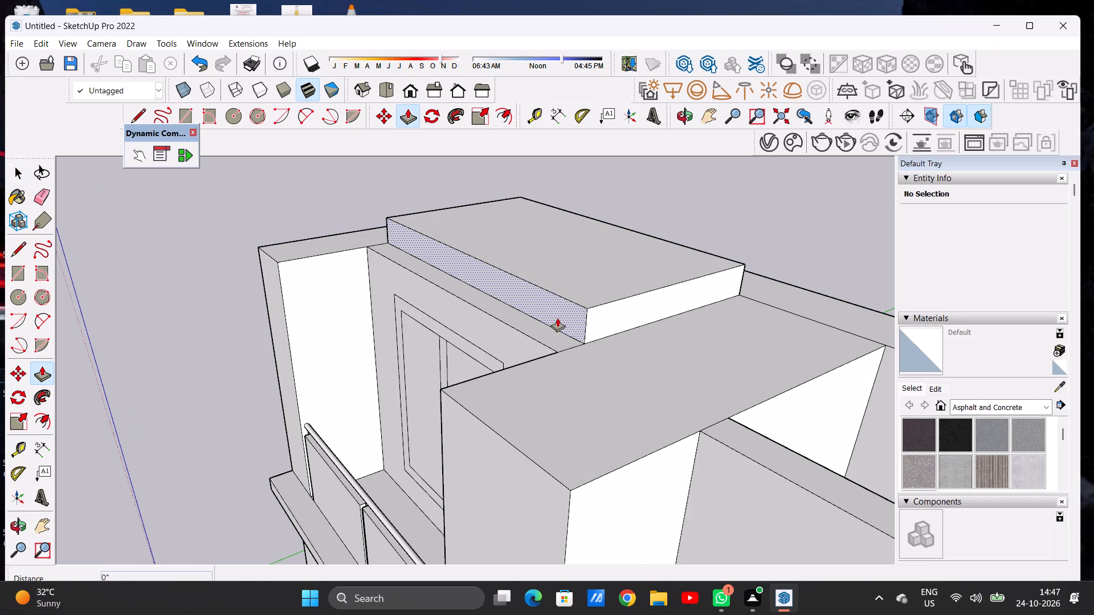
left_click(568, 315)
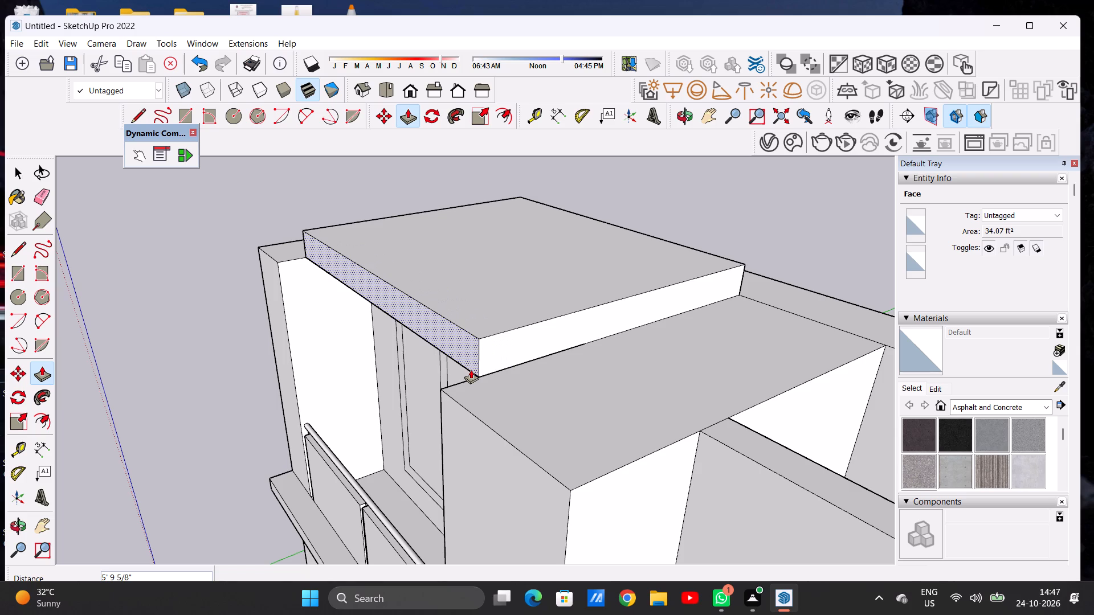
left_click(471, 370)
key("space")
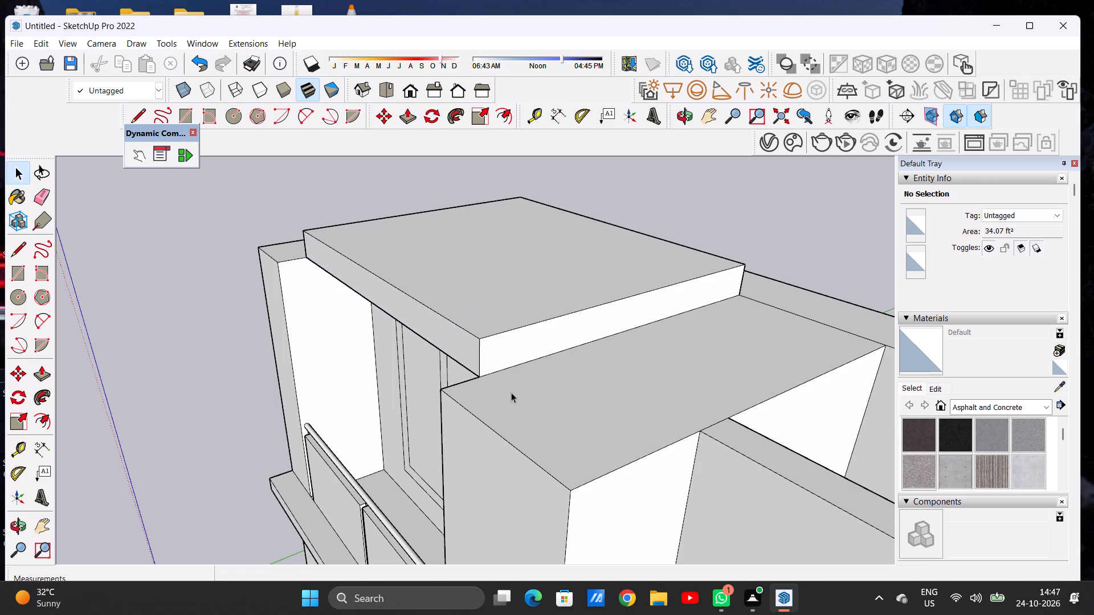
Extend the roof slab's front side a further 1' 10 7/16" or so, flush with the inner column's front corner.
scroll(516, 388, "down", 6)
middle_click_drag(395, 414, 615, 359)
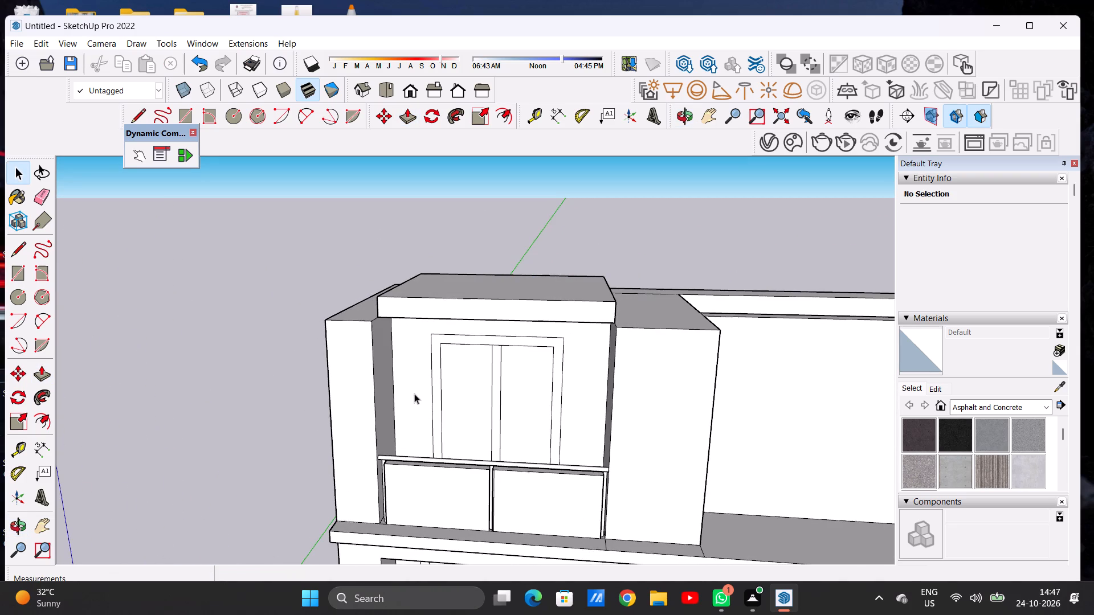
scroll(414, 393, "down", 3)
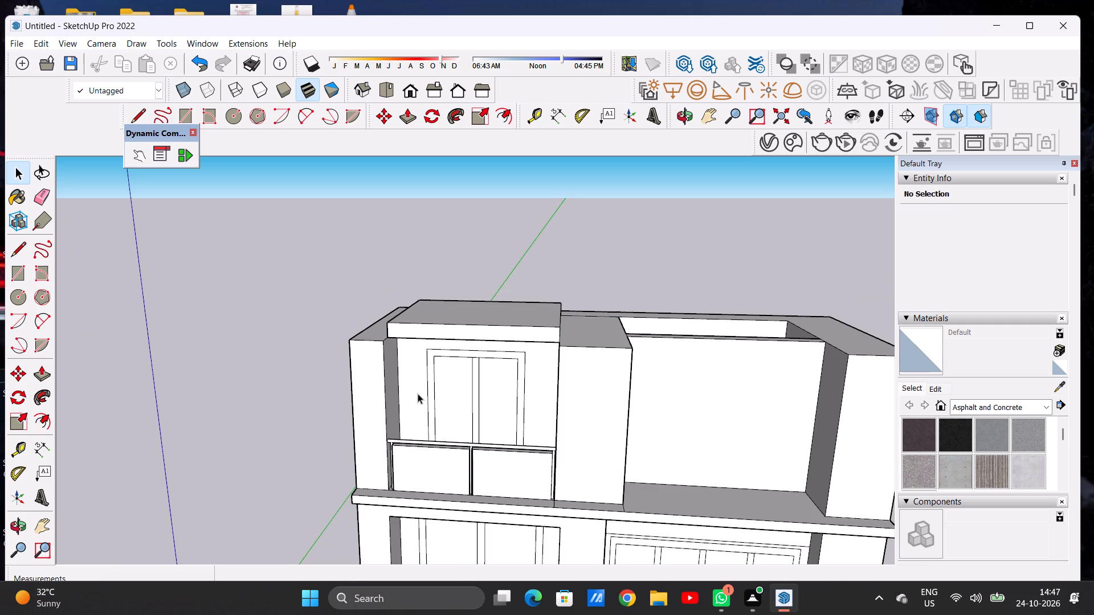
middle_click_drag(543, 376, 373, 374)
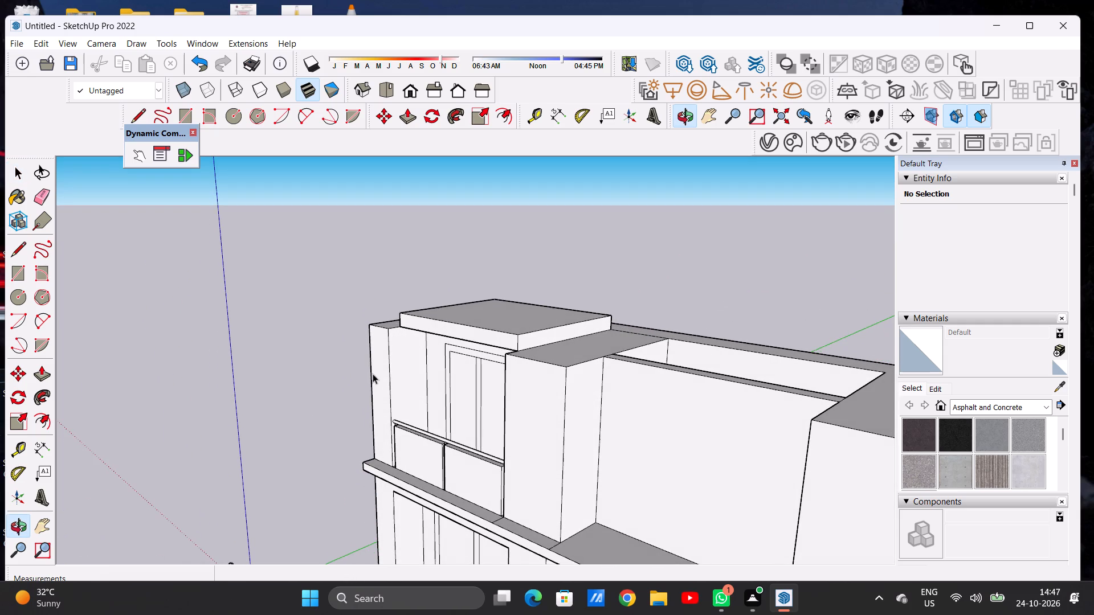
scroll(498, 339, "up", 4)
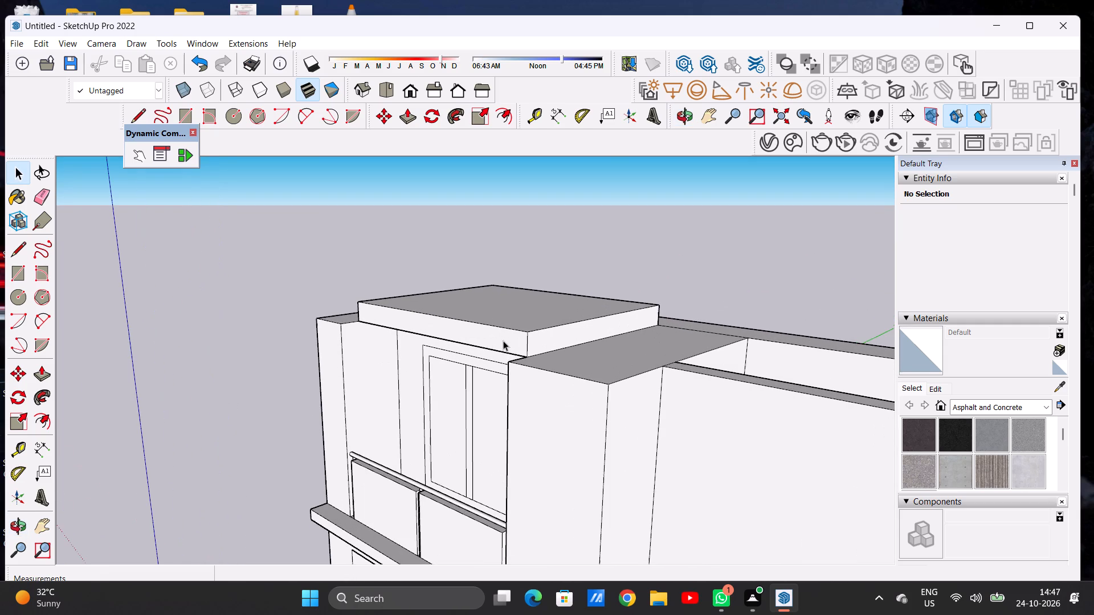
key("p")
scroll(532, 337, "up", 6)
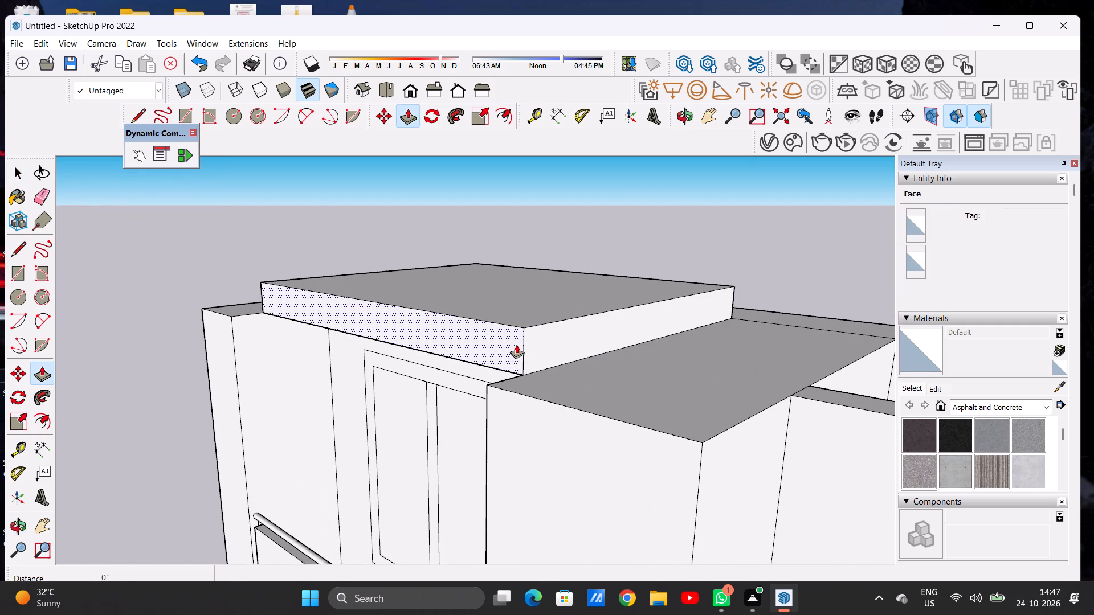
left_click(516, 345)
left_click(488, 386)
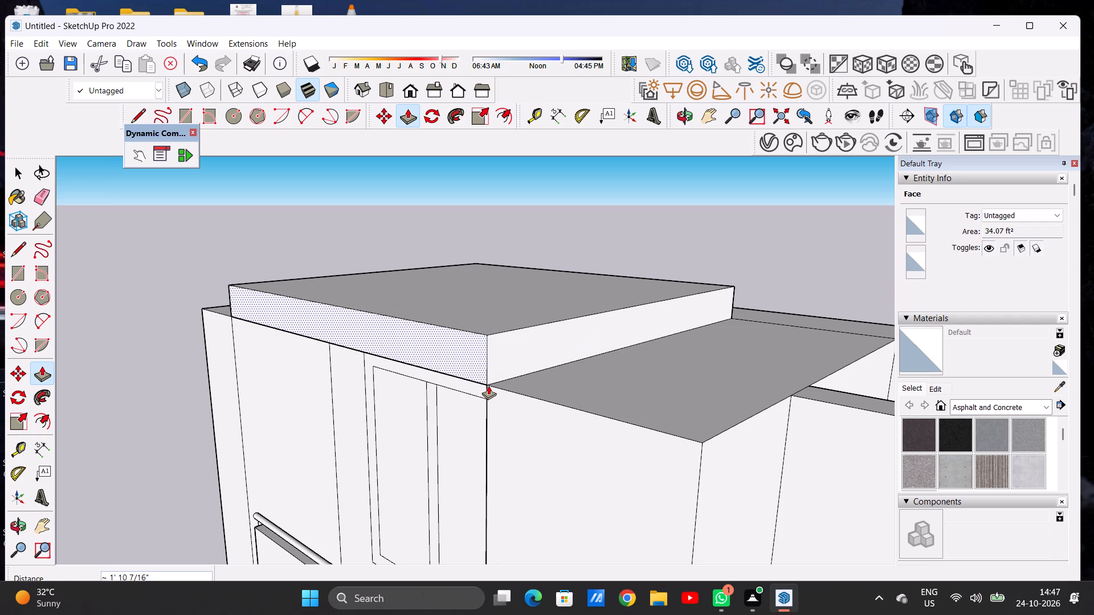
key("space")
Examine the roof slab over the balcony and the overall front elevation from the front and from above.
scroll(507, 374, "down", 9)
middle_click_drag(461, 371, 622, 354)
scroll(462, 374, "down", 6)
middle_click_drag(462, 405, 519, 310)
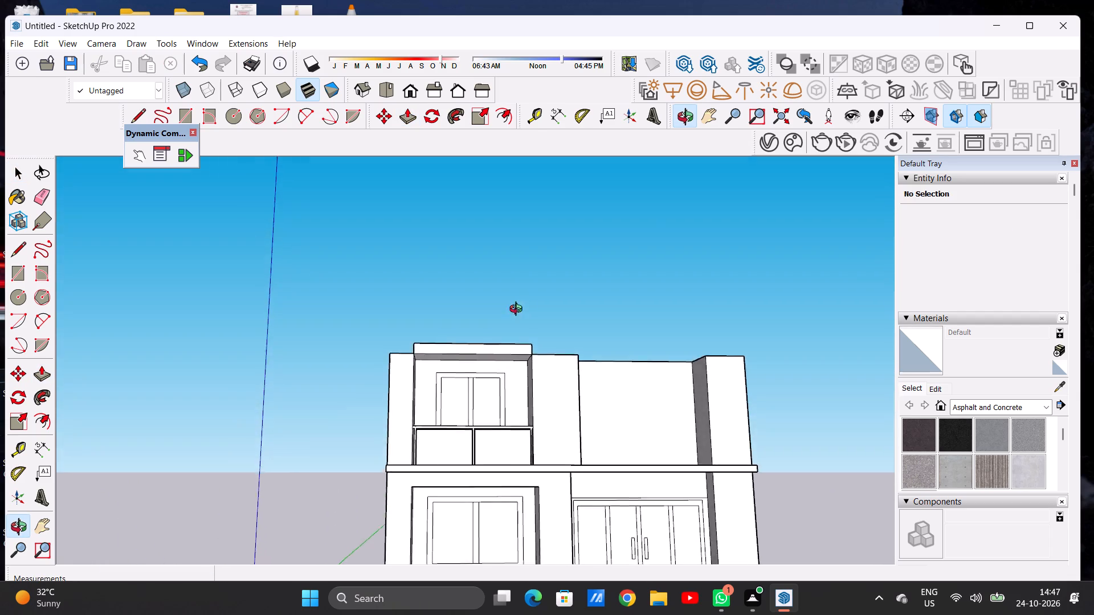
middle_click_drag(519, 310, 489, 412)
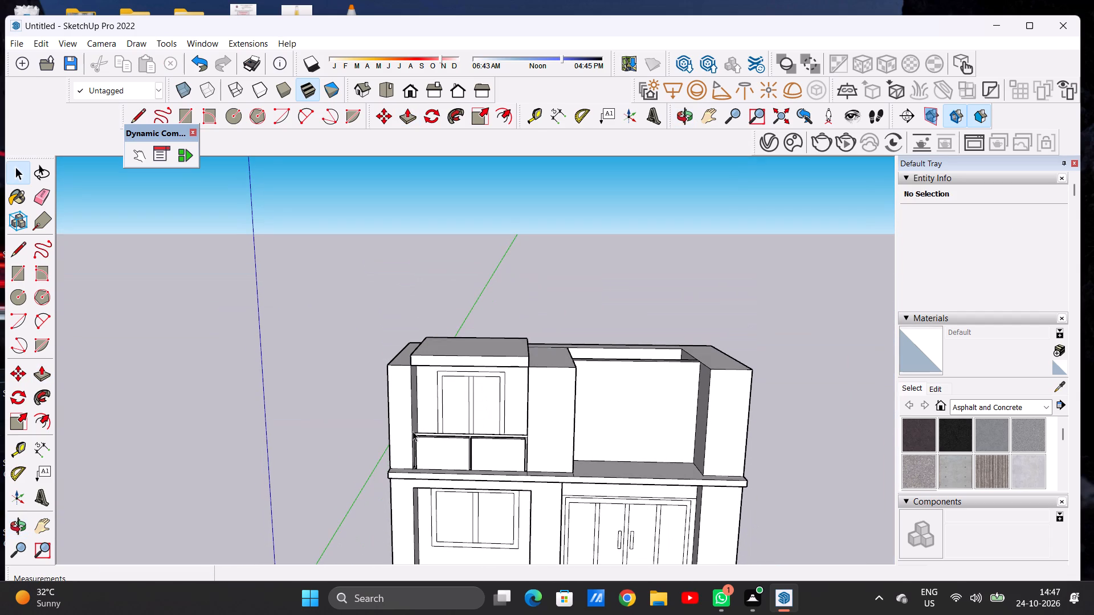
scroll(414, 432, "down", 3)
middle_click_drag(538, 369, 316, 447)
middle_click_drag(350, 468, 421, 496)
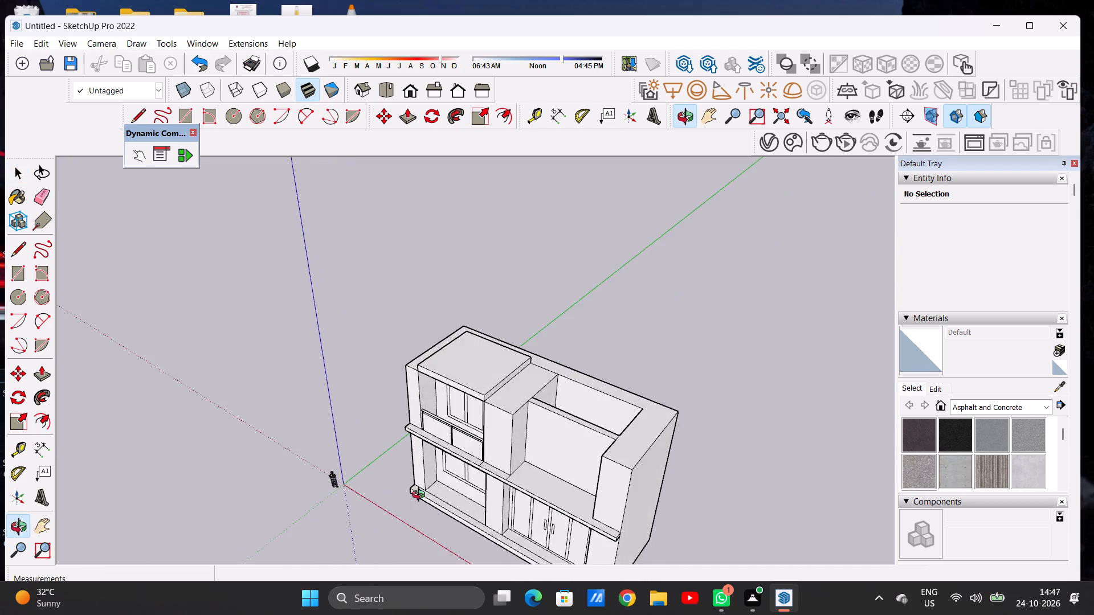
middle_click_drag(421, 496, 623, 435)
middle_click_drag(622, 433, 609, 413)
middle_click_drag(604, 404, 568, 329)
scroll(499, 368, "up", 6)
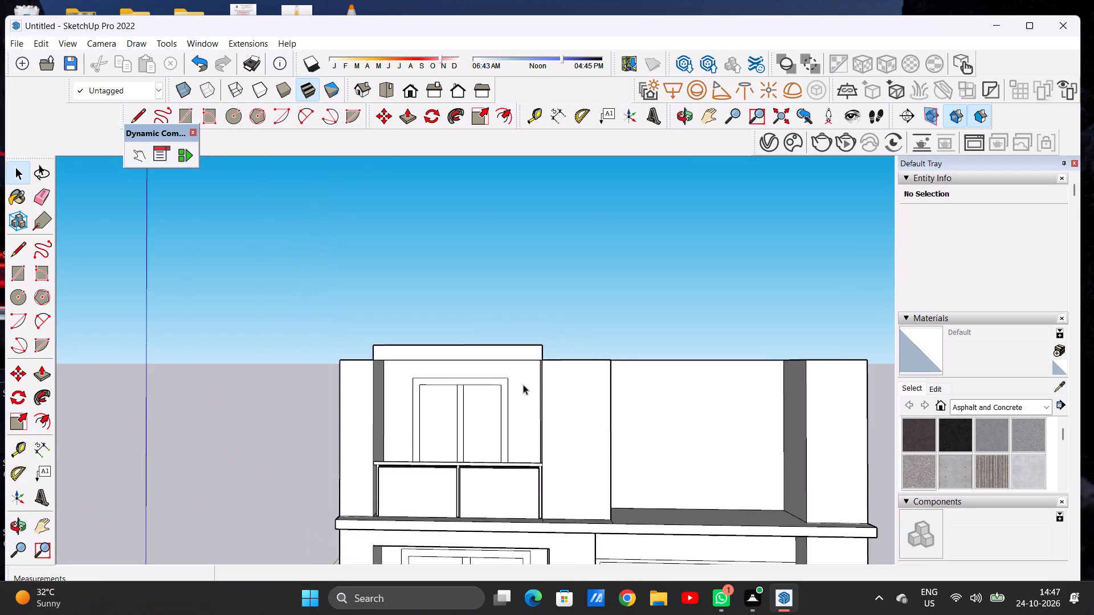
scroll(524, 390, "up", 2)
middle_click_drag(524, 390, 485, 493)
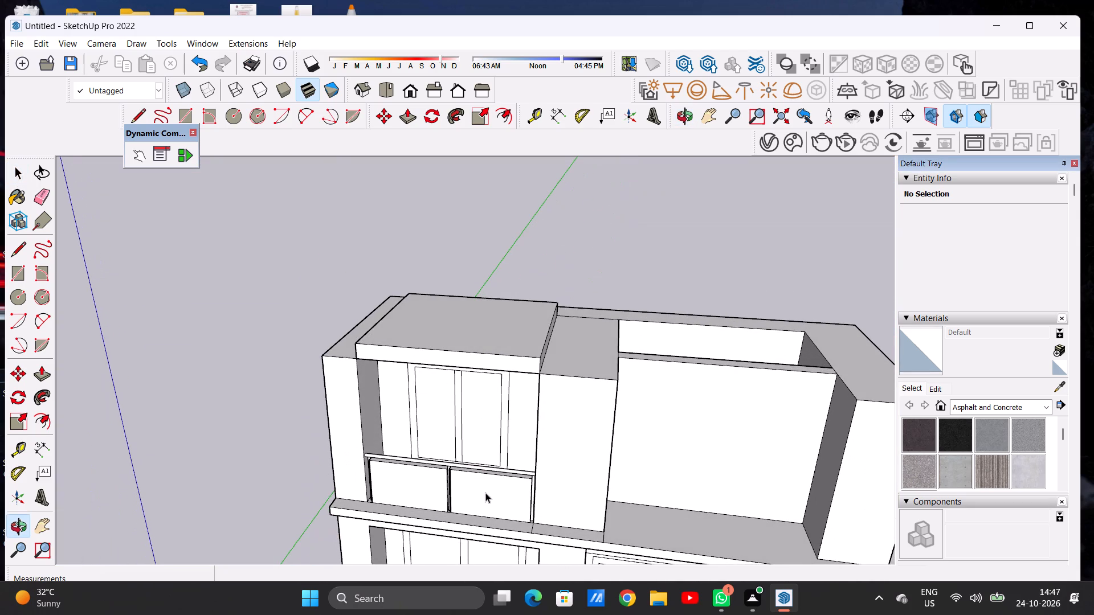
scroll(468, 482, "down", 5)
middle_click_drag(499, 468, 533, 446)
middle_click(535, 442)
middle_click(537, 440)
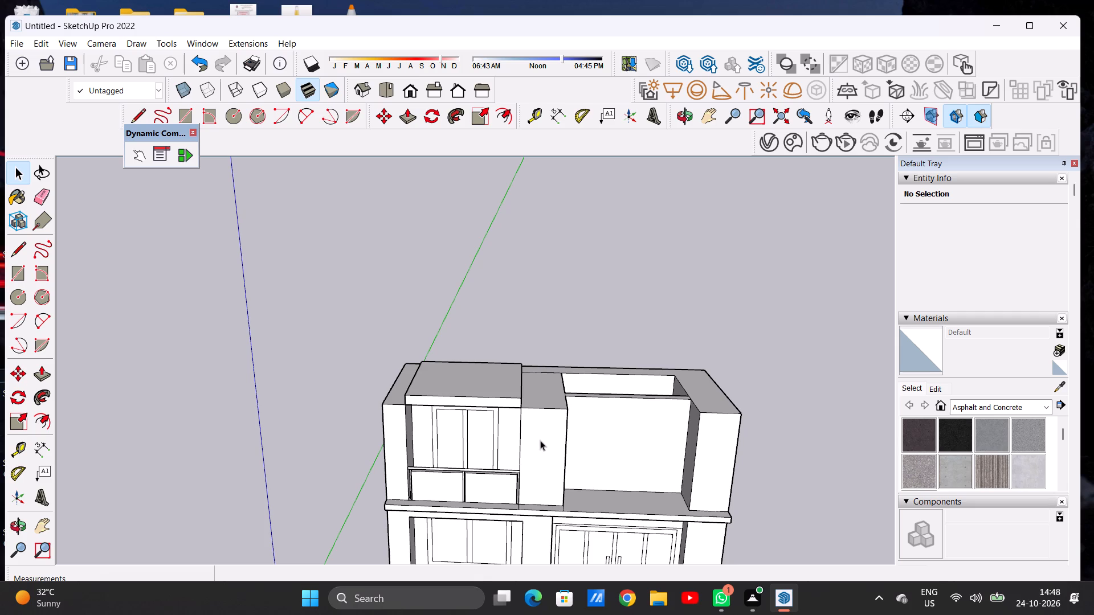
scroll(481, 427, "down", 4)
middle_click_drag(515, 456, 515, 379)
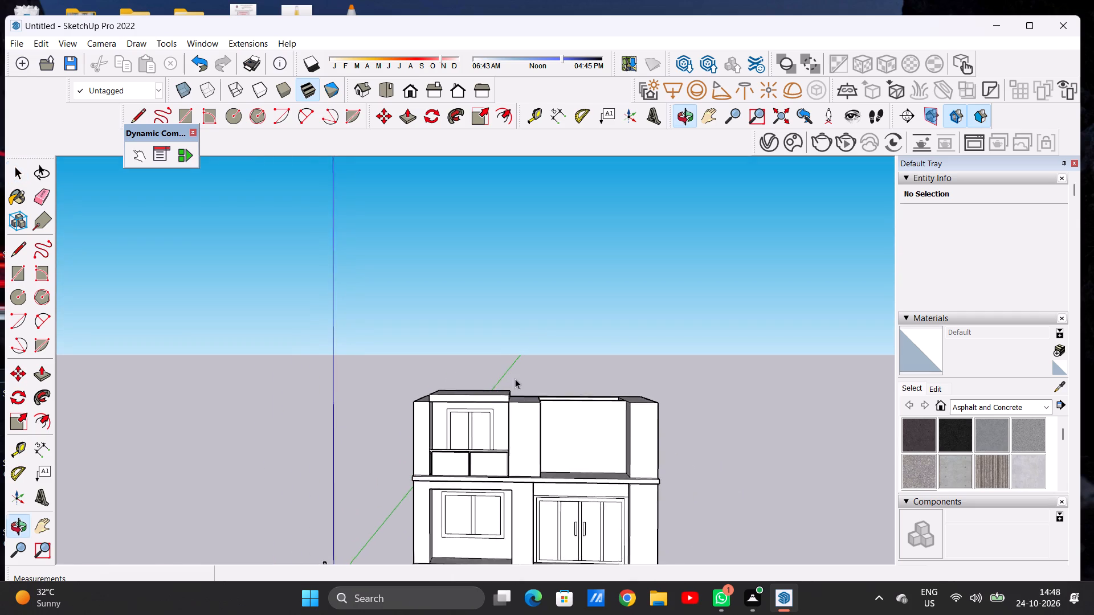
scroll(515, 379, "down", 1)
scroll(501, 410, "up", 8)
scroll(398, 426, "down", 5)
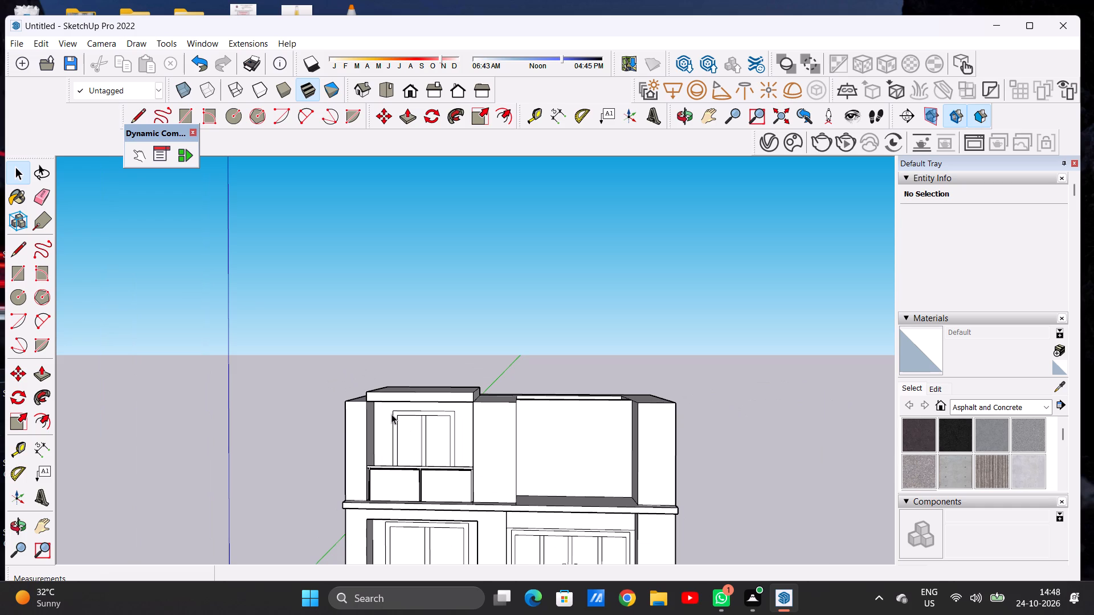
scroll(407, 390, "up", 5)
middle_click_drag(404, 353, 397, 469)
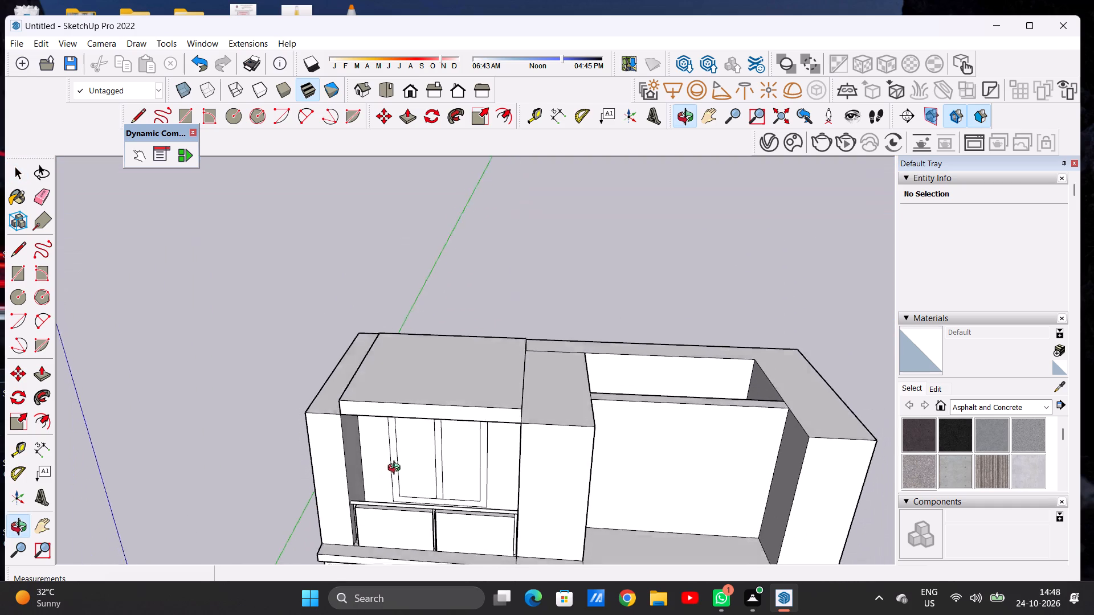
middle_click_drag(397, 469, 392, 503)
scroll(423, 378, "down", 10)
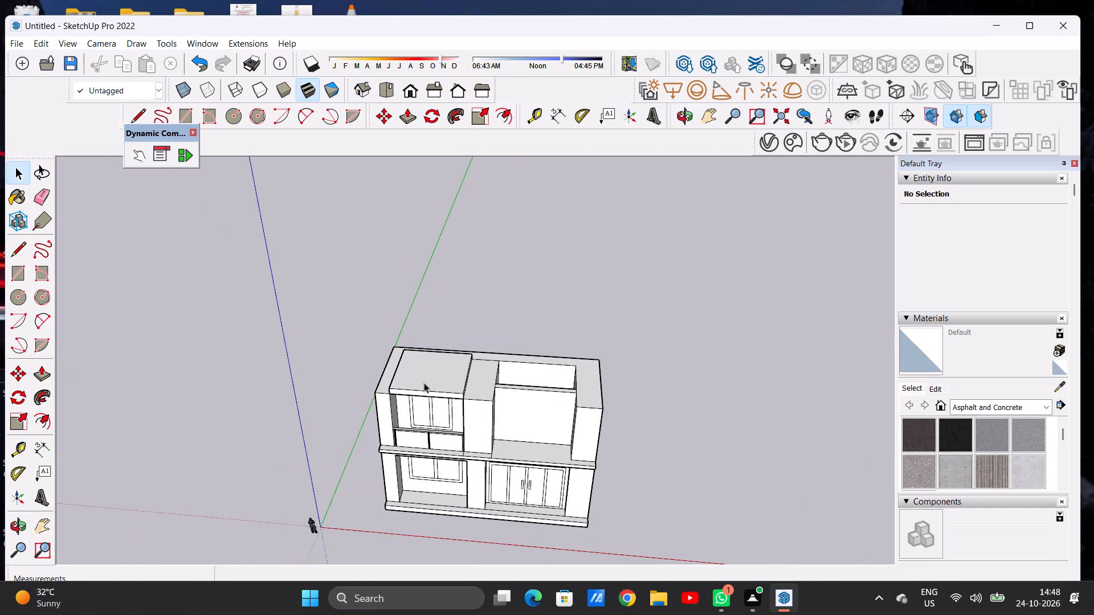
Move the floor face of the other first-floor room, above the entrance door side, up 18' 2 13/16" to the wall top.
middle_click_drag(471, 374, 262, 417)
scroll(493, 414, "up", 6)
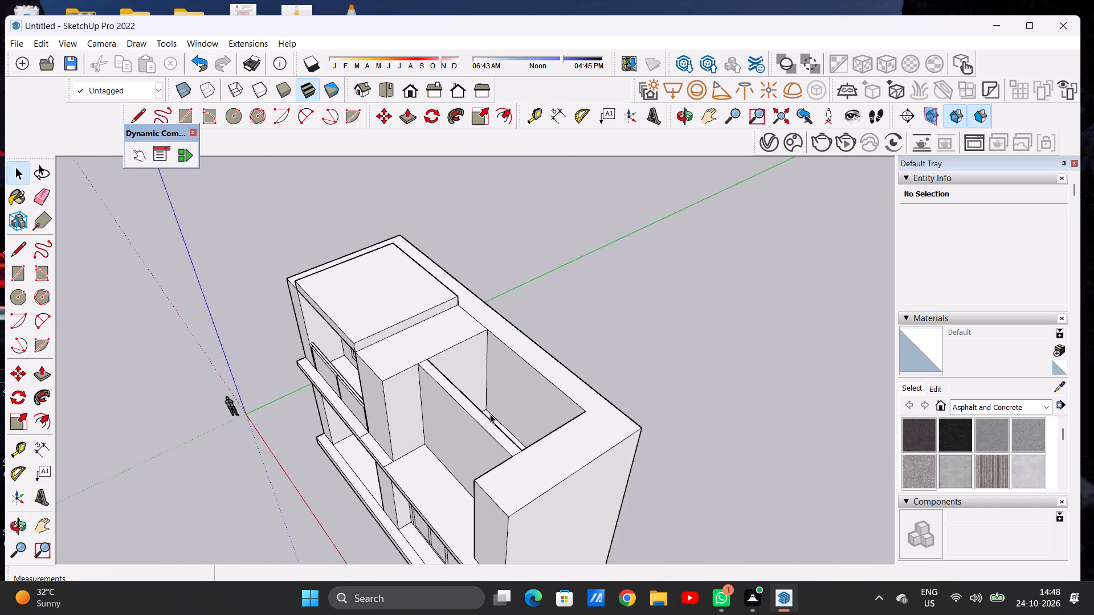
middle_click_drag(487, 411, 377, 463)
scroll(442, 449, "up", 7)
triple_click(446, 449)
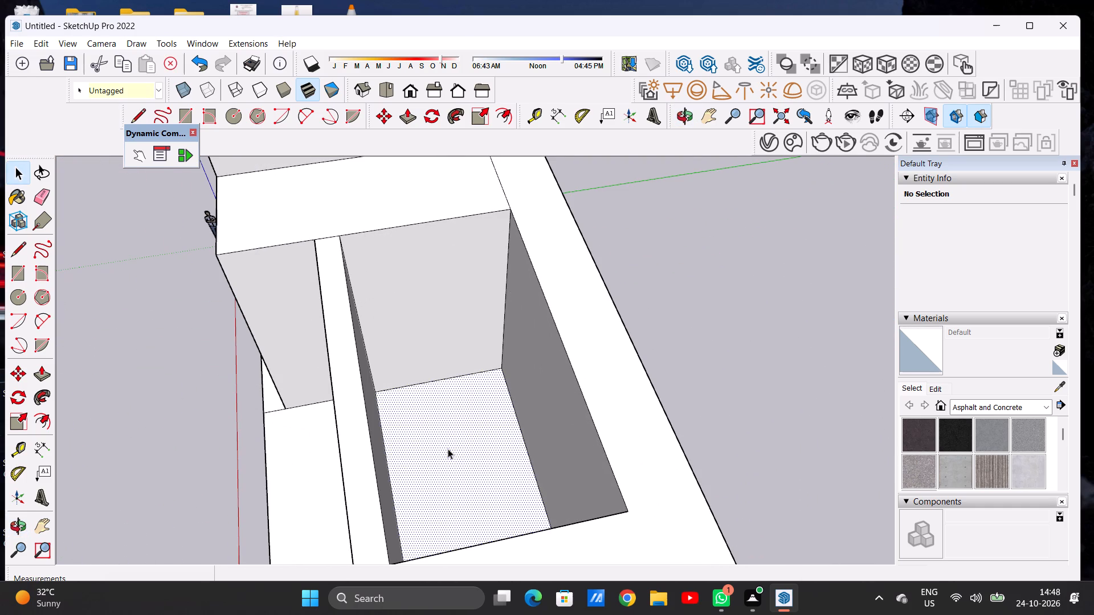
scroll(449, 407, "down", 5)
middle_click_drag(449, 407, 449, 481)
scroll(469, 424, "up", 5)
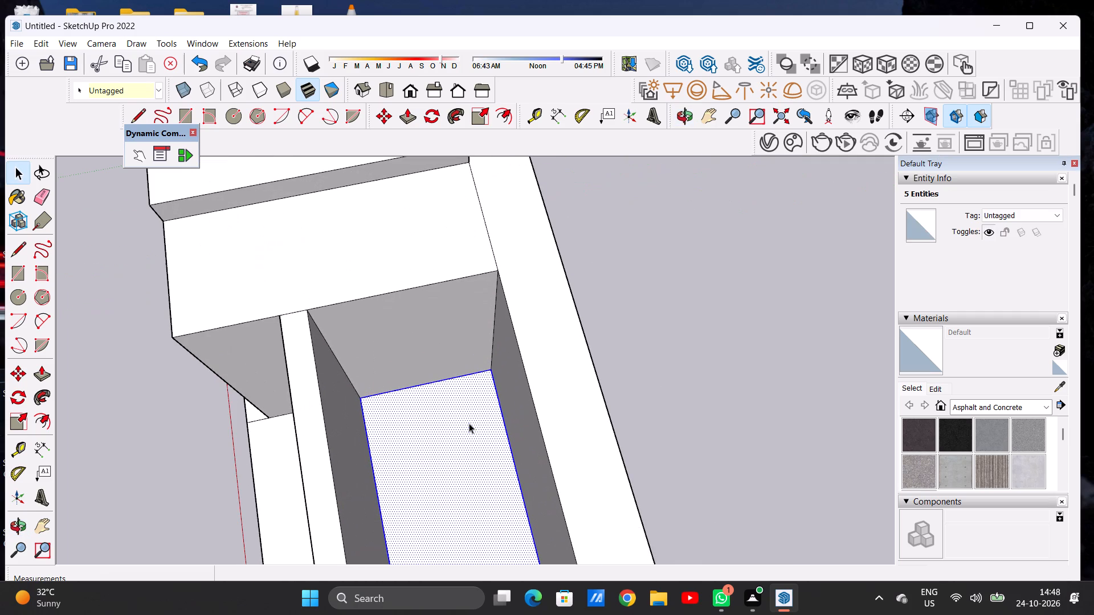
key("m")
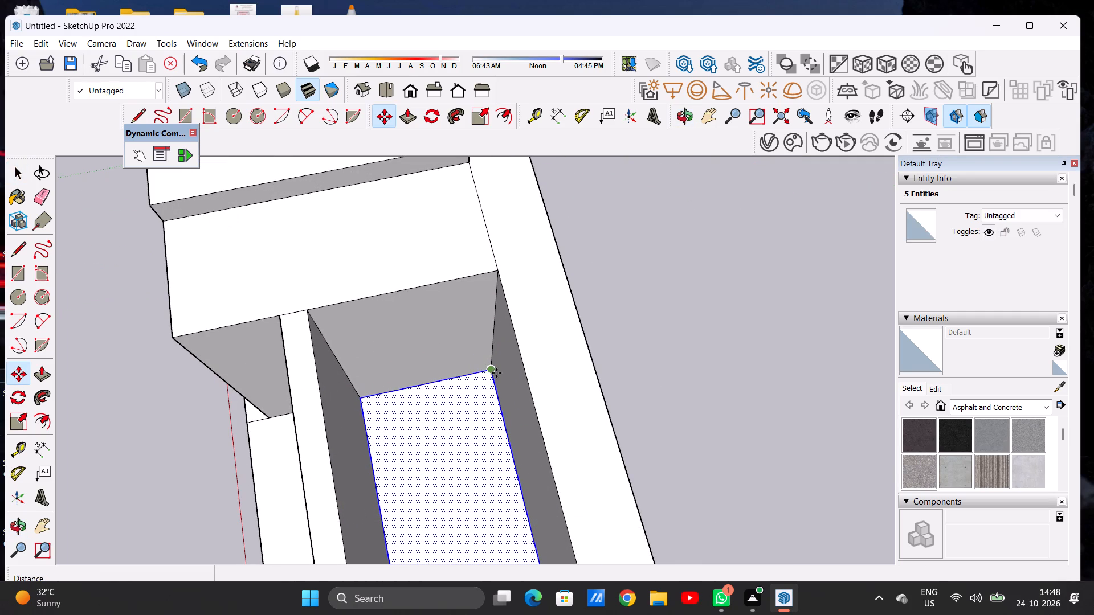
left_click(496, 373)
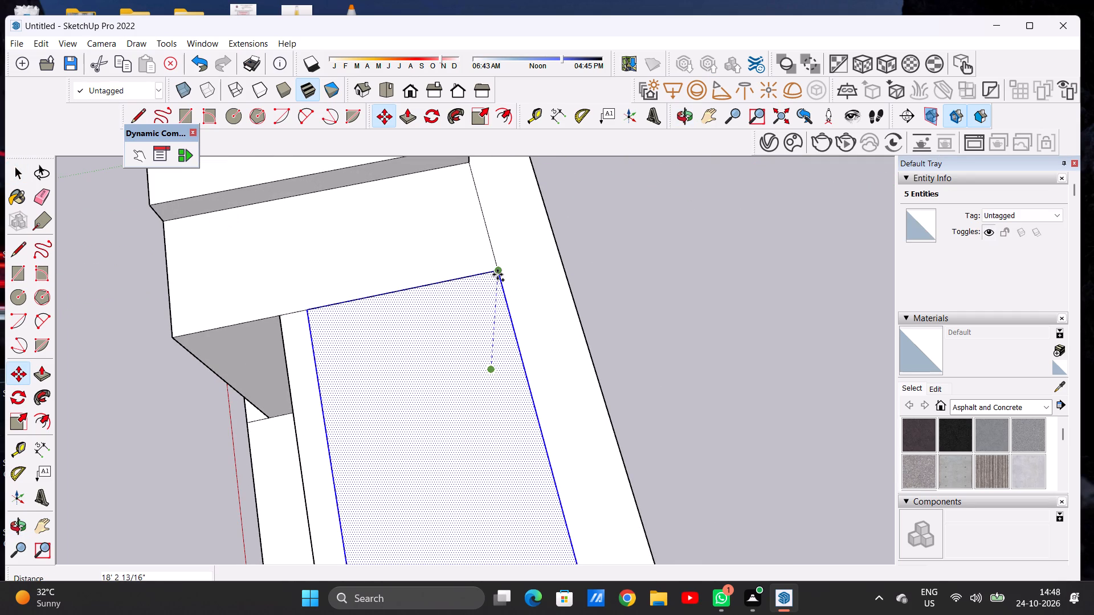
left_click(497, 274)
key("space")
left_click(629, 274)
scroll(539, 321, "down", 7)
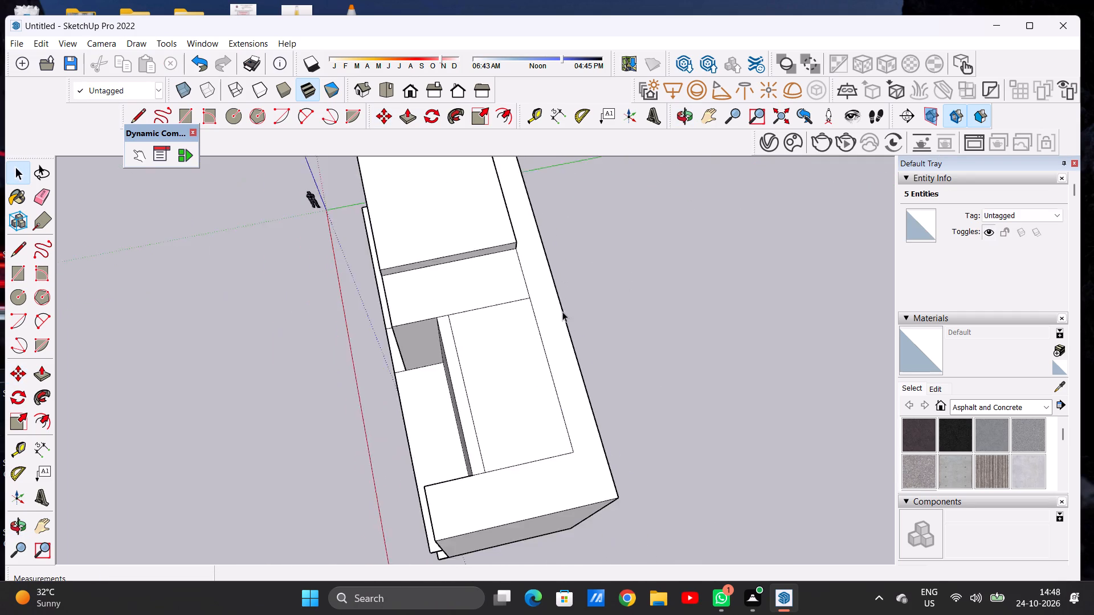
Push/Pull the top face of the first-floor room above the entrance door up, level with the balcony roof slab's top.
scroll(562, 311, "down", 14)
middle_click_drag(531, 378, 569, 240)
scroll(536, 304, "up", 6)
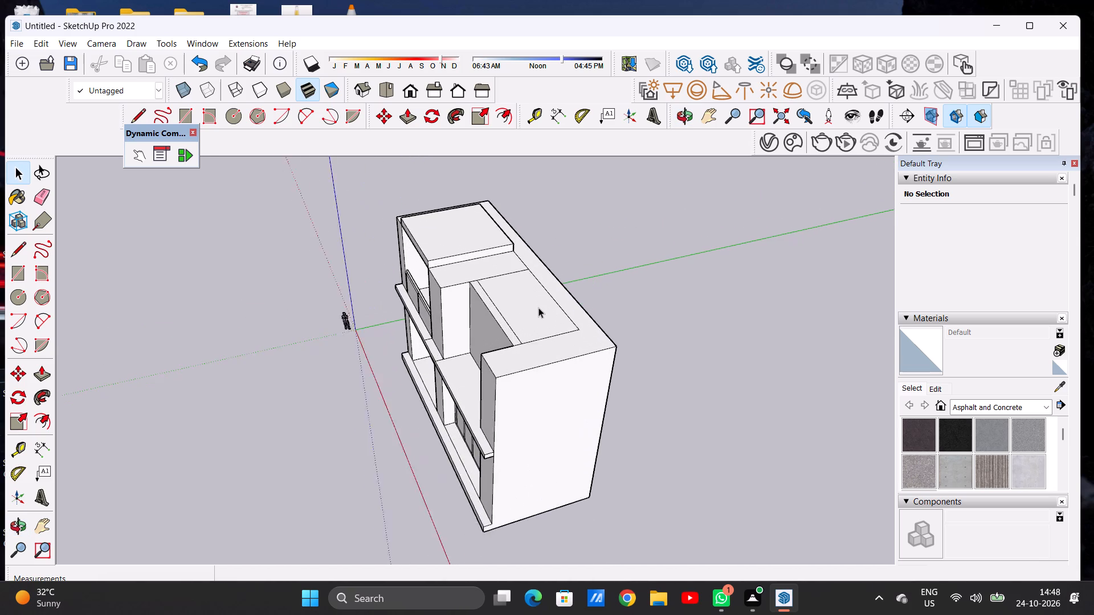
scroll(538, 307, "up", 1)
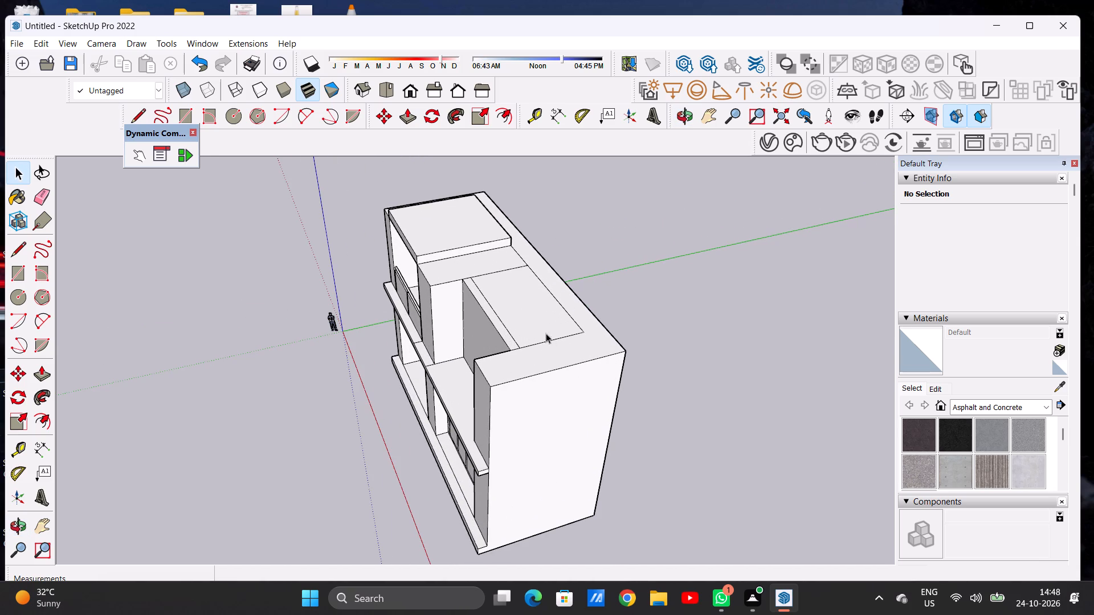
scroll(531, 329, "up", 4)
key("p")
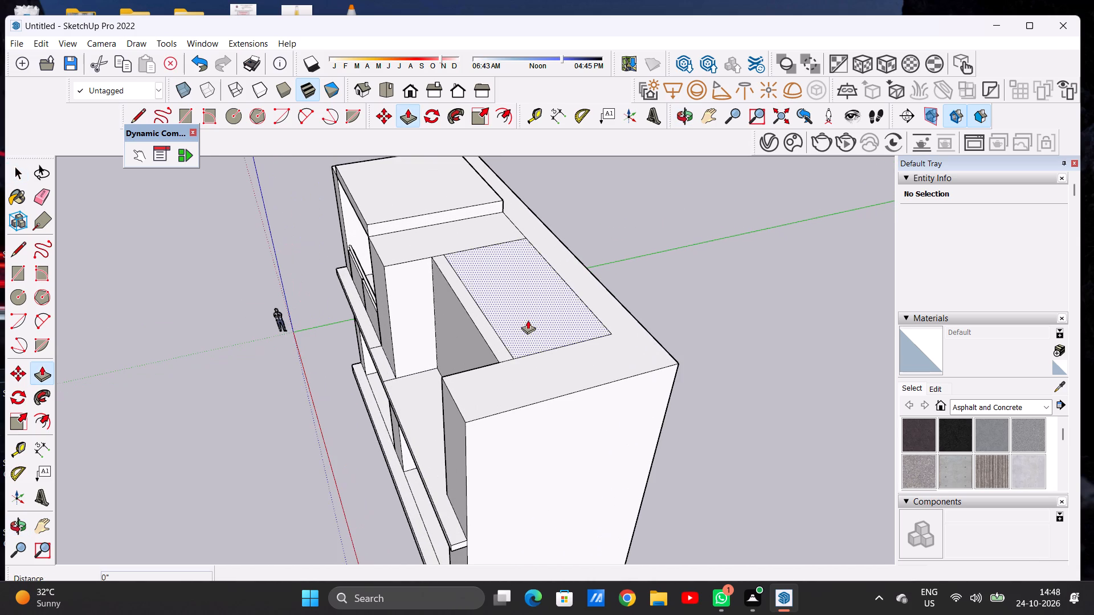
scroll(496, 341, "down", 5)
middle_click_drag(377, 343, 795, 264)
scroll(516, 239, "up", 12)
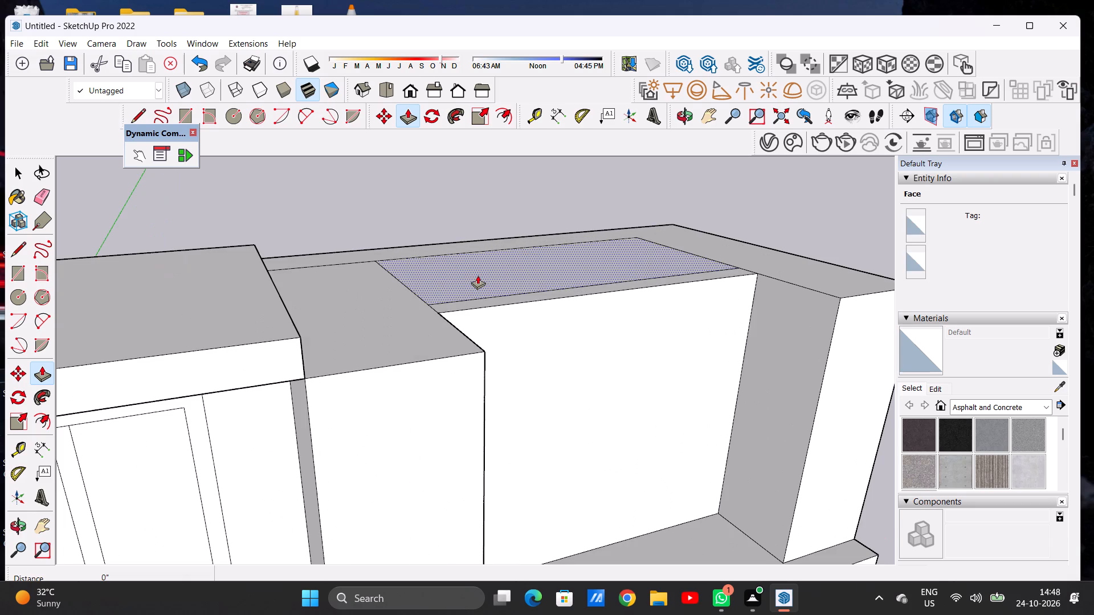
left_click(477, 275)
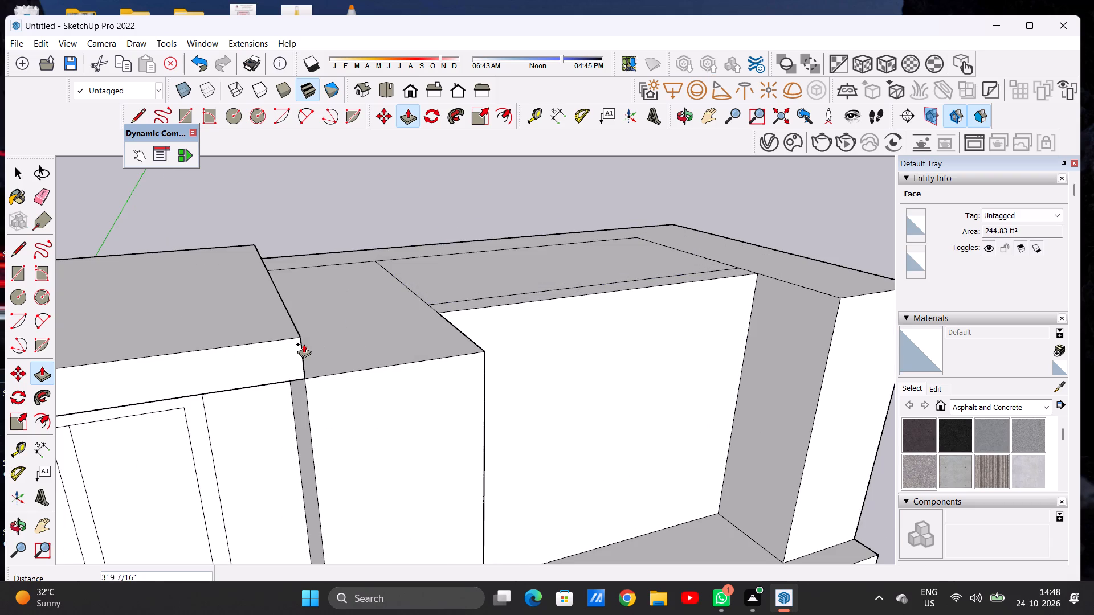
left_click(303, 339)
key("space")
Extend the front side of the raised slab above the entrance-side room outward about 7' 8 1/16", flush with the balcony slab's front.
scroll(451, 421, "down", 4)
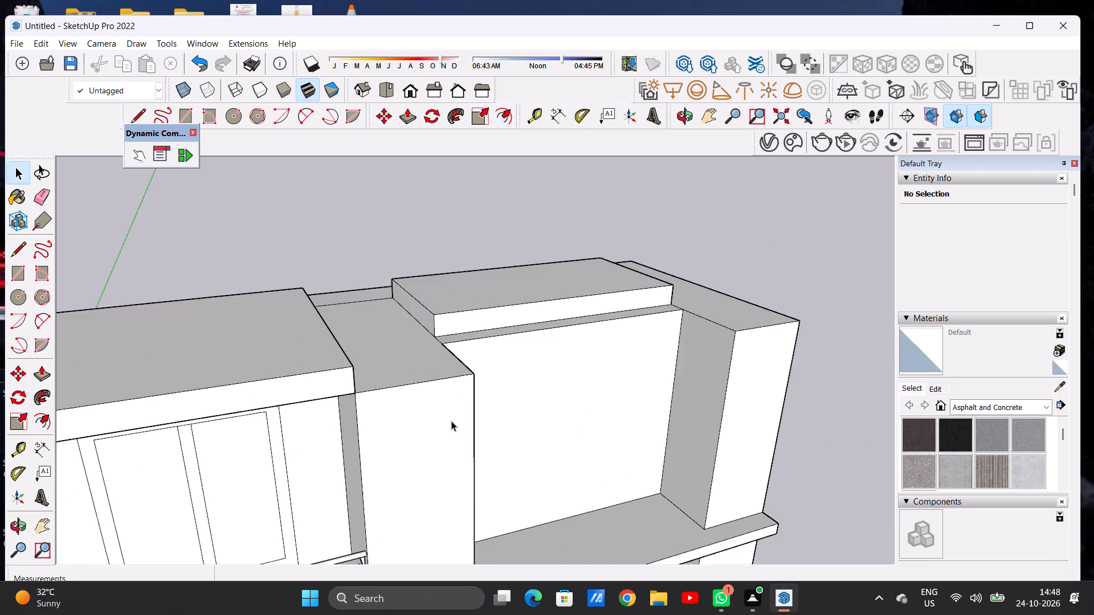
scroll(451, 421, "down", 12)
middle_click_drag(533, 412, 258, 373)
scroll(480, 404, "up", 7)
key("p")
left_click(552, 358)
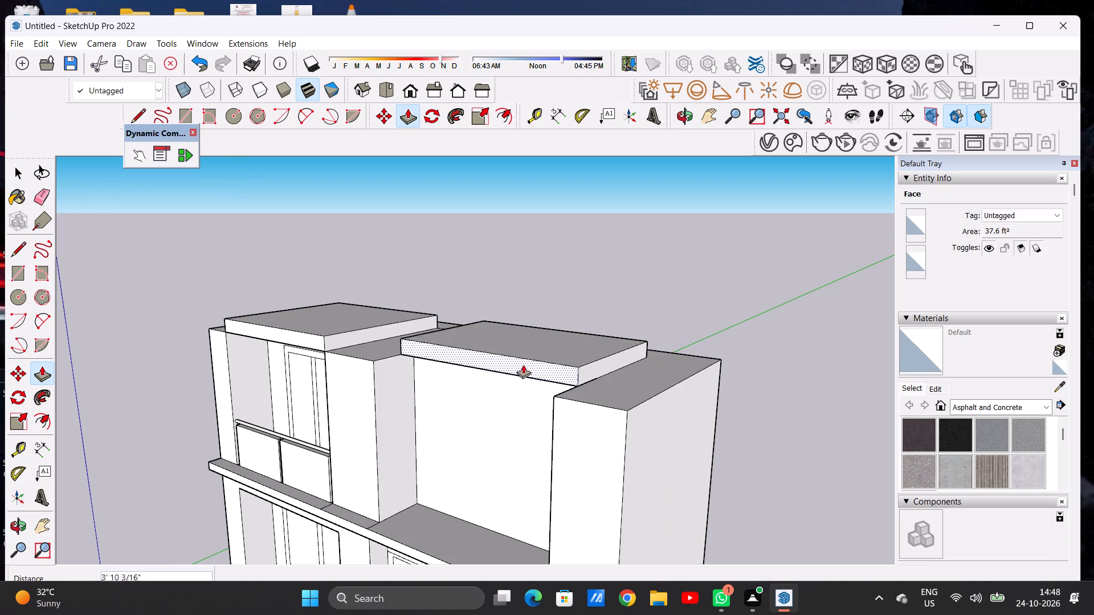
left_click(322, 343)
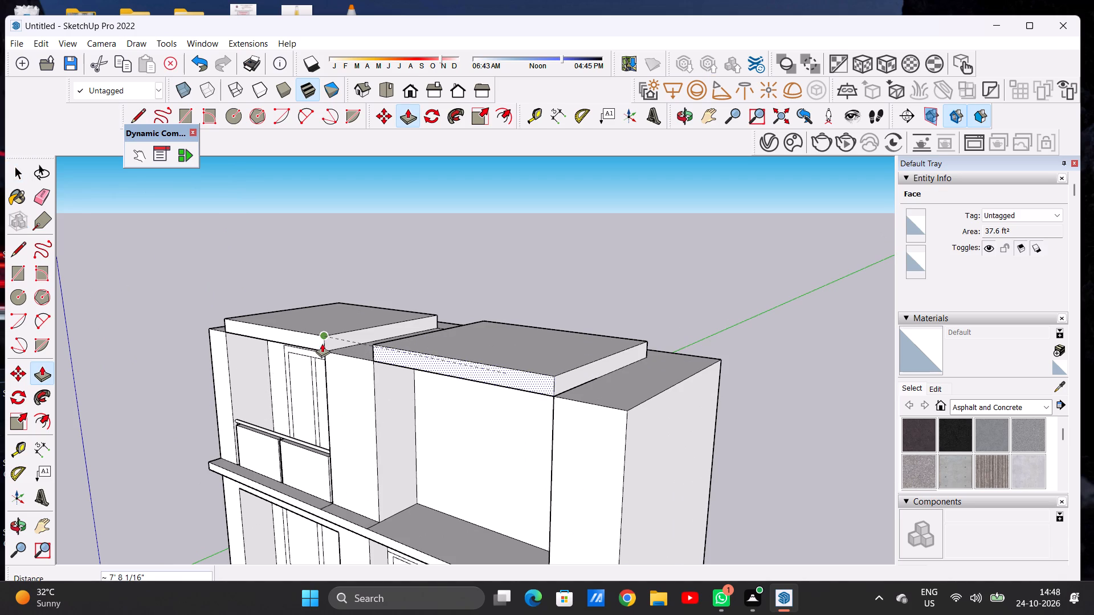
key("space")
Draw a square of about 13' 5 9/16" by 13' 5 9/16" on the first-floor room's recessed front wall above the entrance.
scroll(527, 356, "down", 12)
middle_click_drag(463, 387, 570, 372)
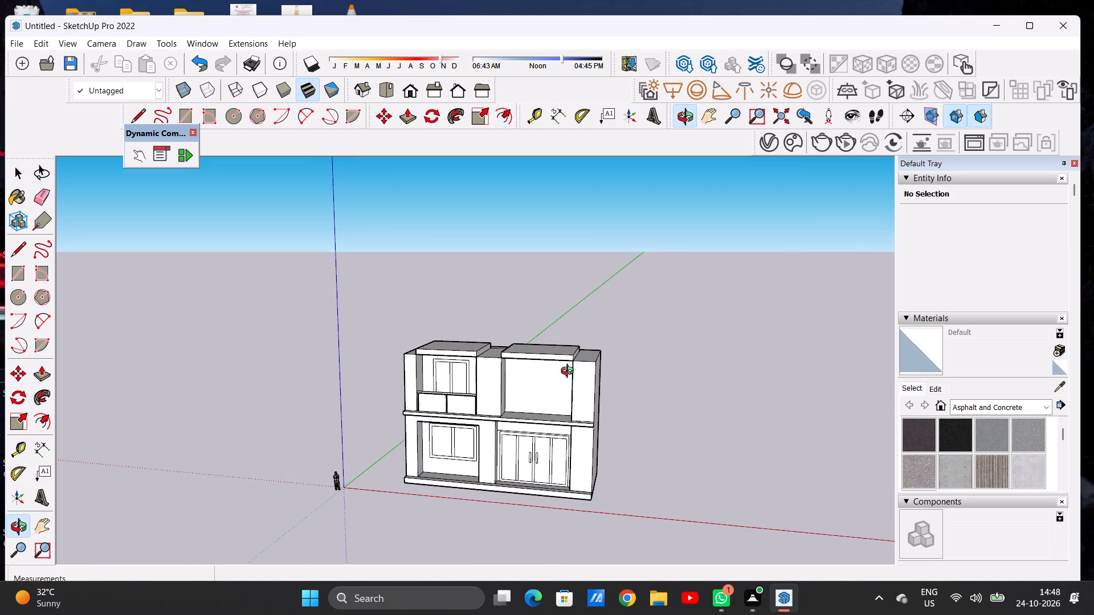
middle_click_drag(570, 372, 610, 371)
scroll(516, 366, "up", 7)
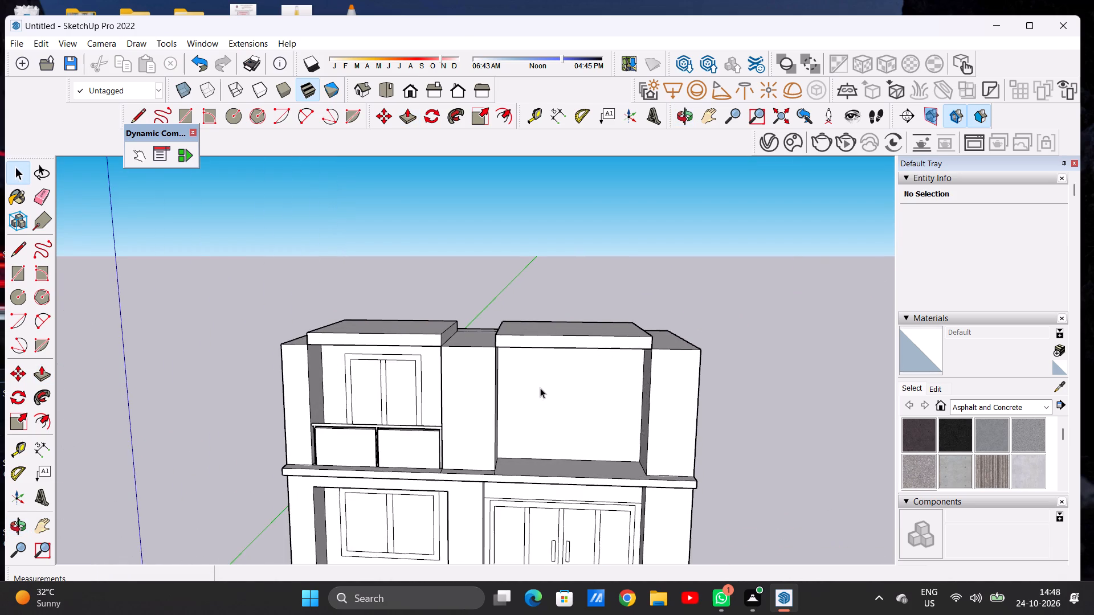
middle_click_drag(540, 388, 537, 357)
scroll(500, 379, "down", 6)
scroll(586, 382, "up", 6)
scroll(528, 410, "up", 1)
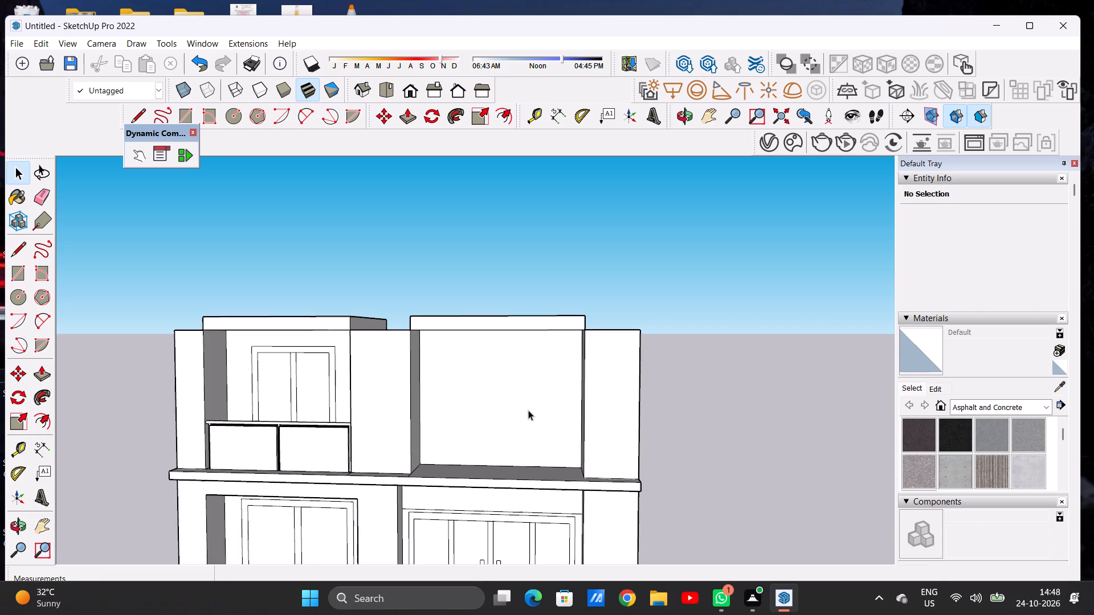
scroll(528, 410, "up", 2)
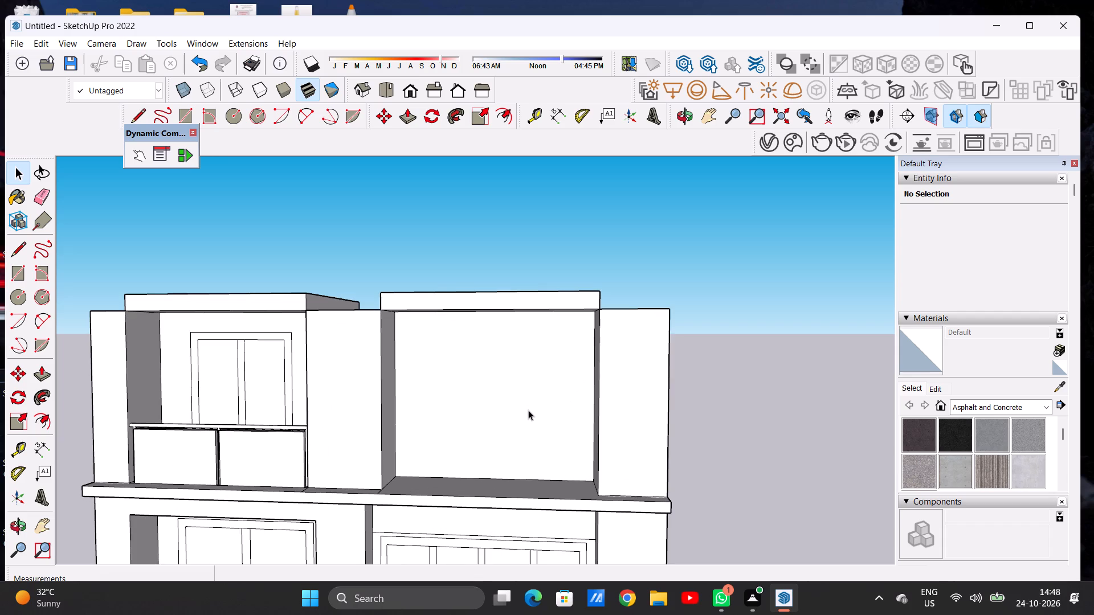
key("r")
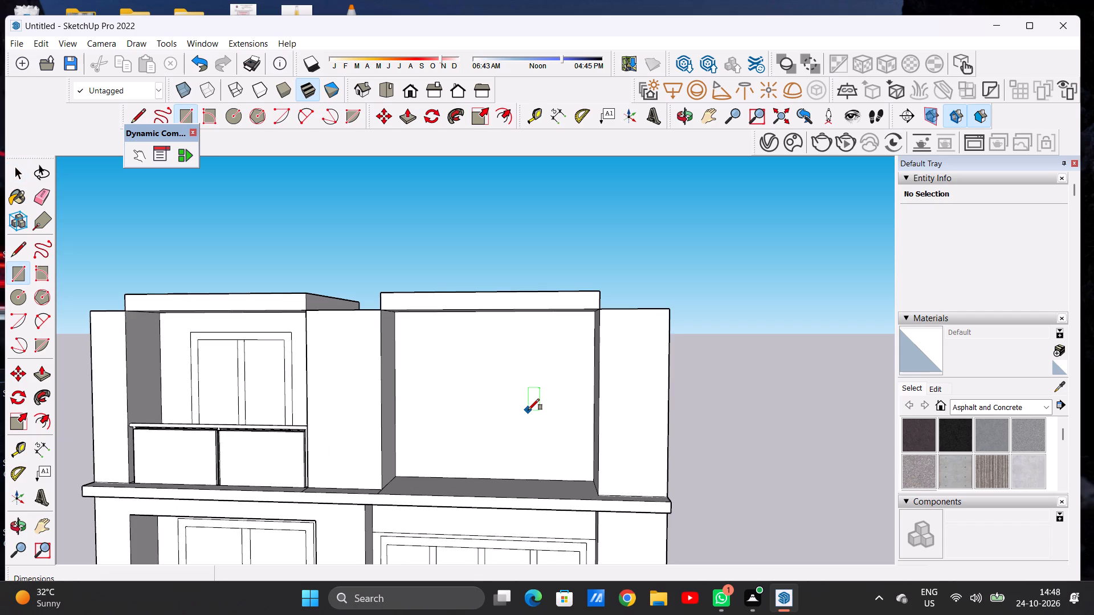
left_click(431, 335)
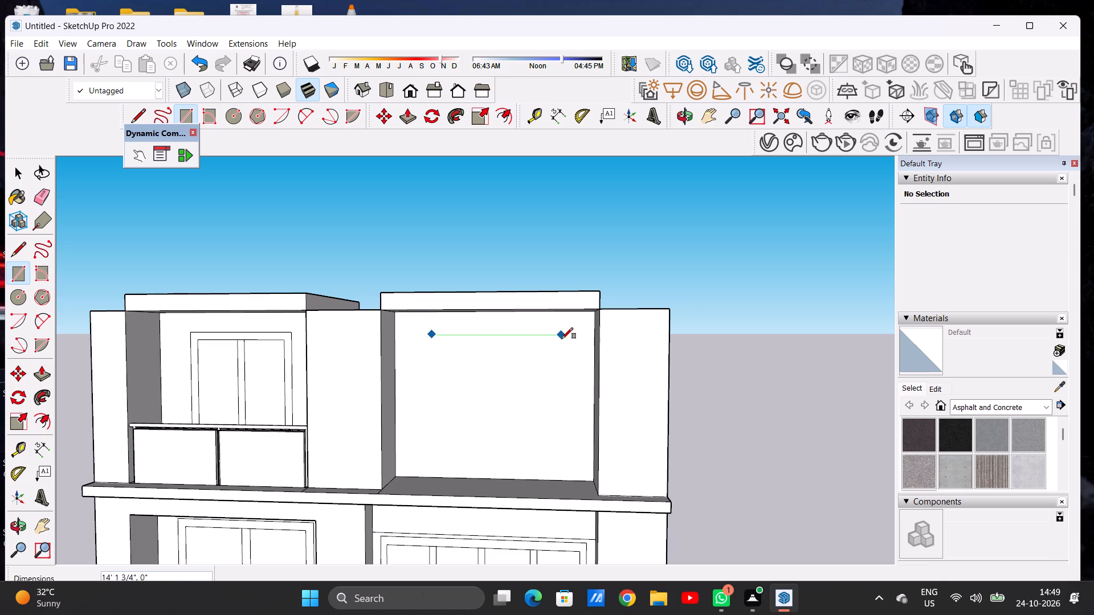
left_click(553, 460)
key("space")
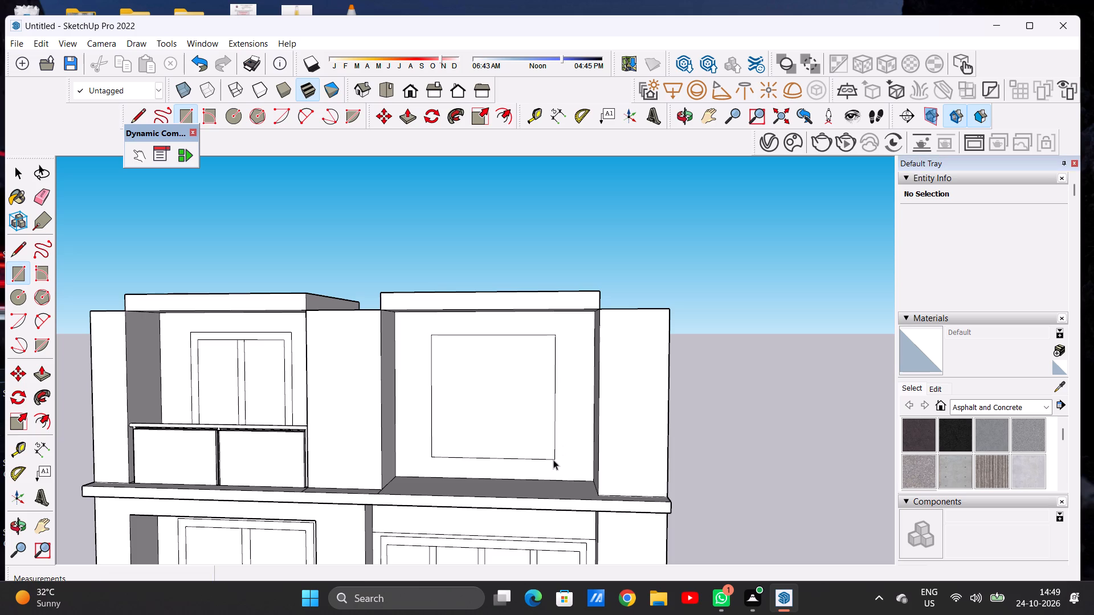
Offset the outline of the square on the first-floor wall above the entrance.
type("OF")
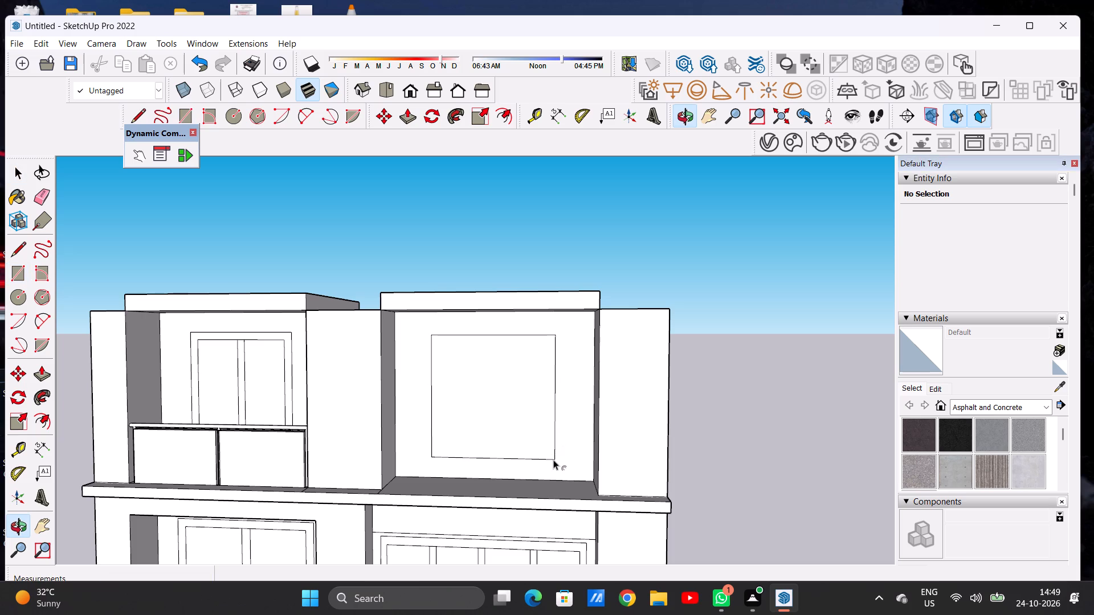
left_click(458, 348)
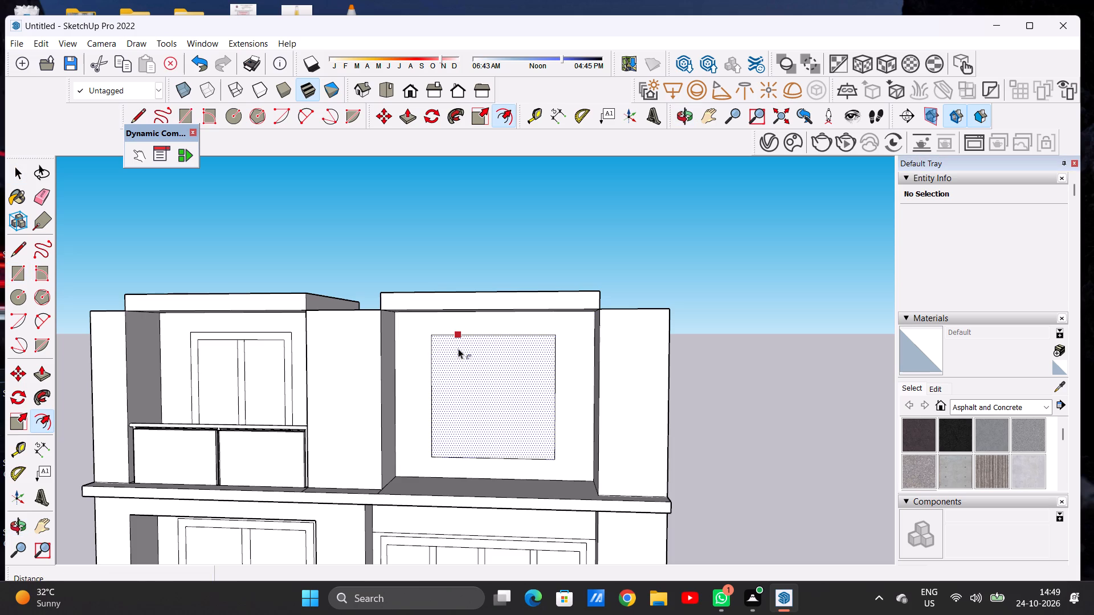
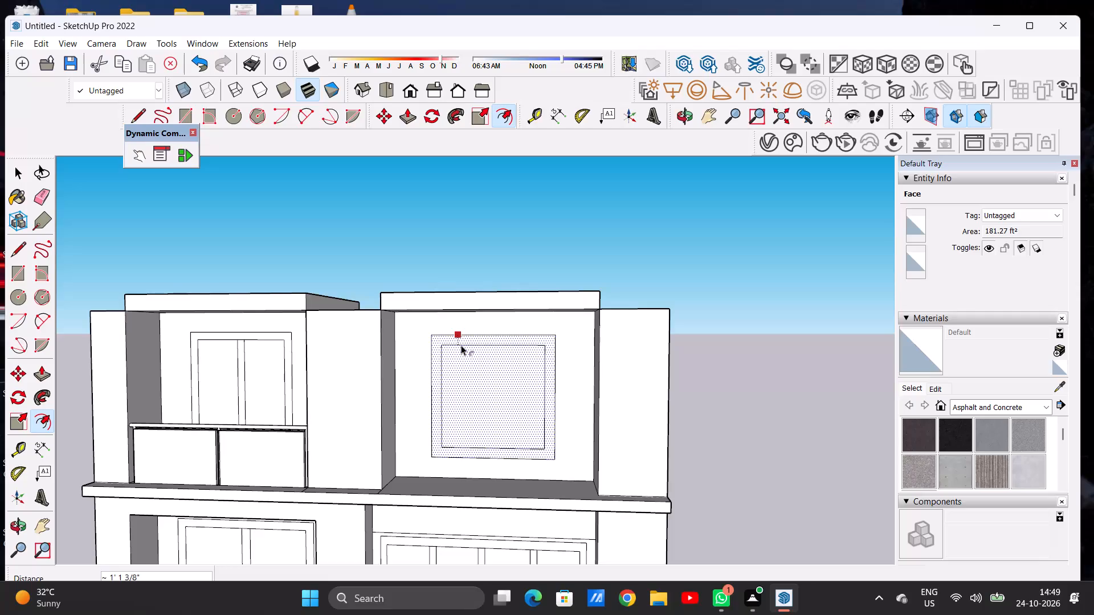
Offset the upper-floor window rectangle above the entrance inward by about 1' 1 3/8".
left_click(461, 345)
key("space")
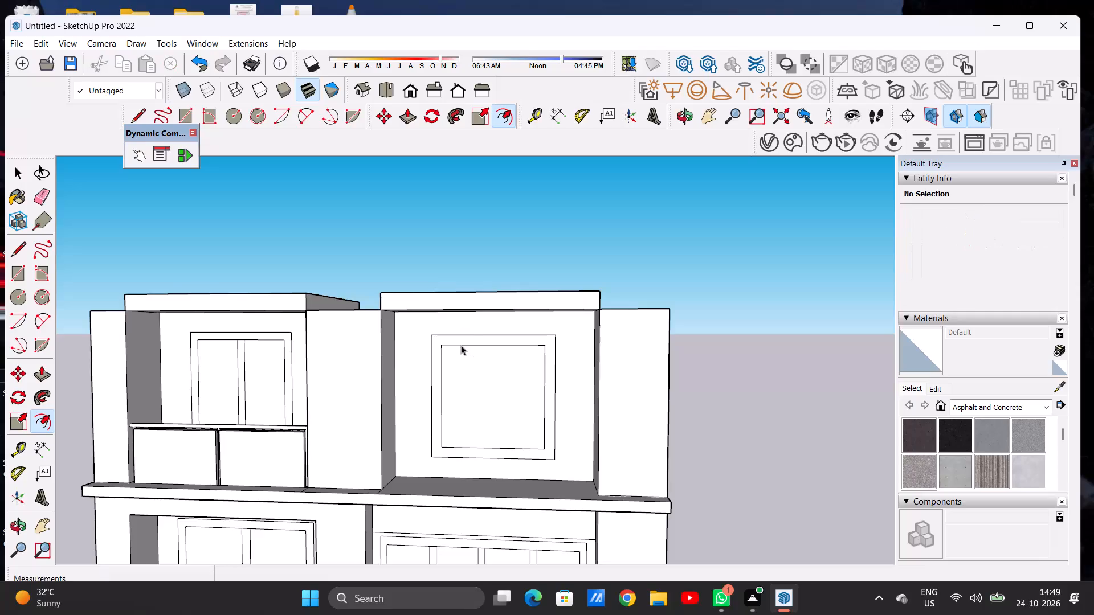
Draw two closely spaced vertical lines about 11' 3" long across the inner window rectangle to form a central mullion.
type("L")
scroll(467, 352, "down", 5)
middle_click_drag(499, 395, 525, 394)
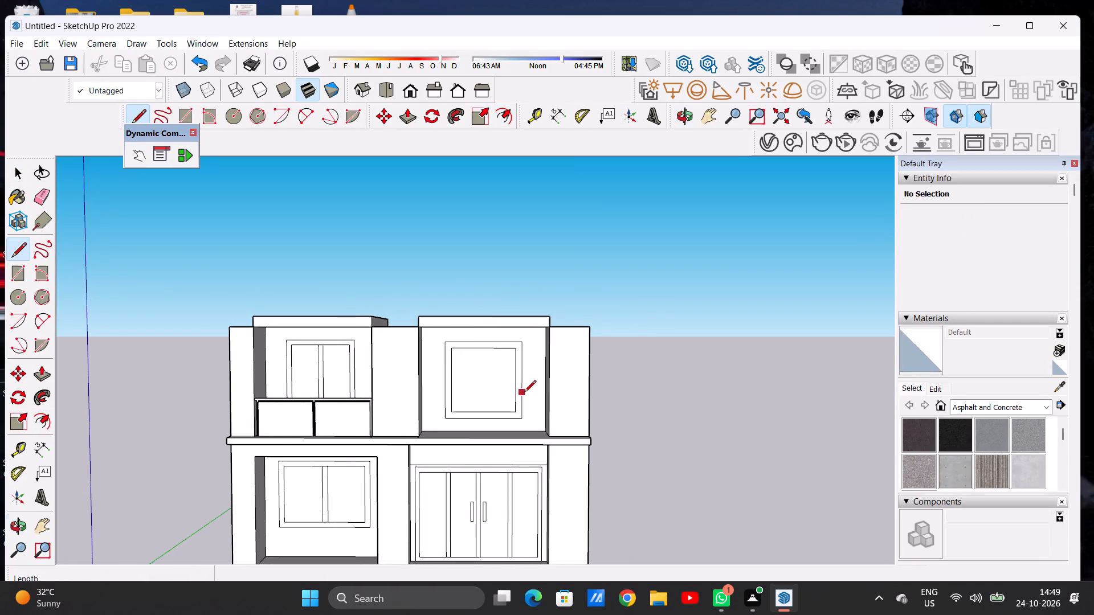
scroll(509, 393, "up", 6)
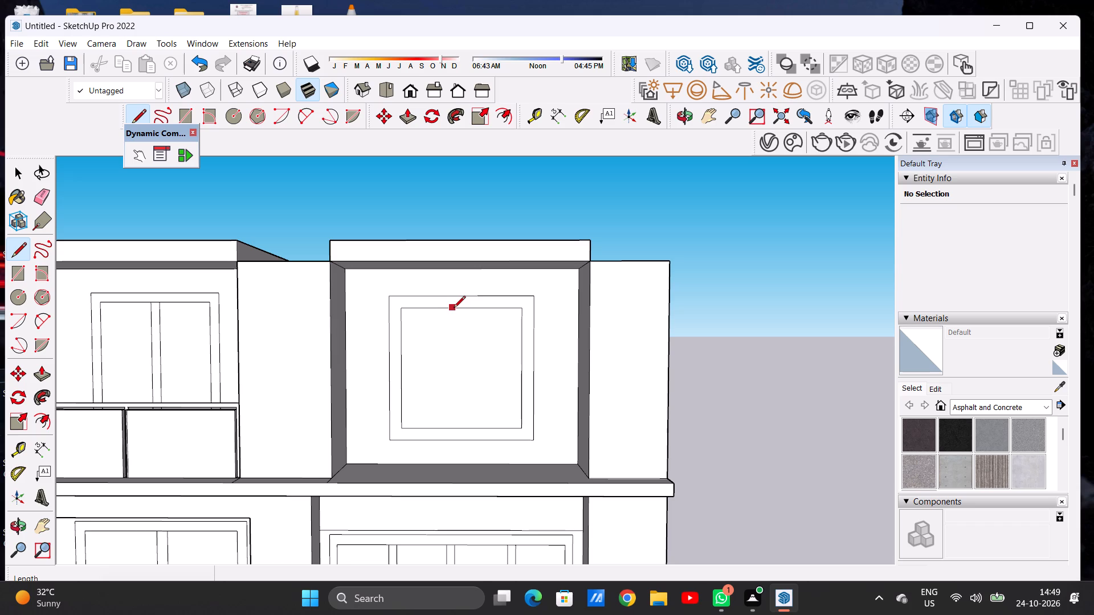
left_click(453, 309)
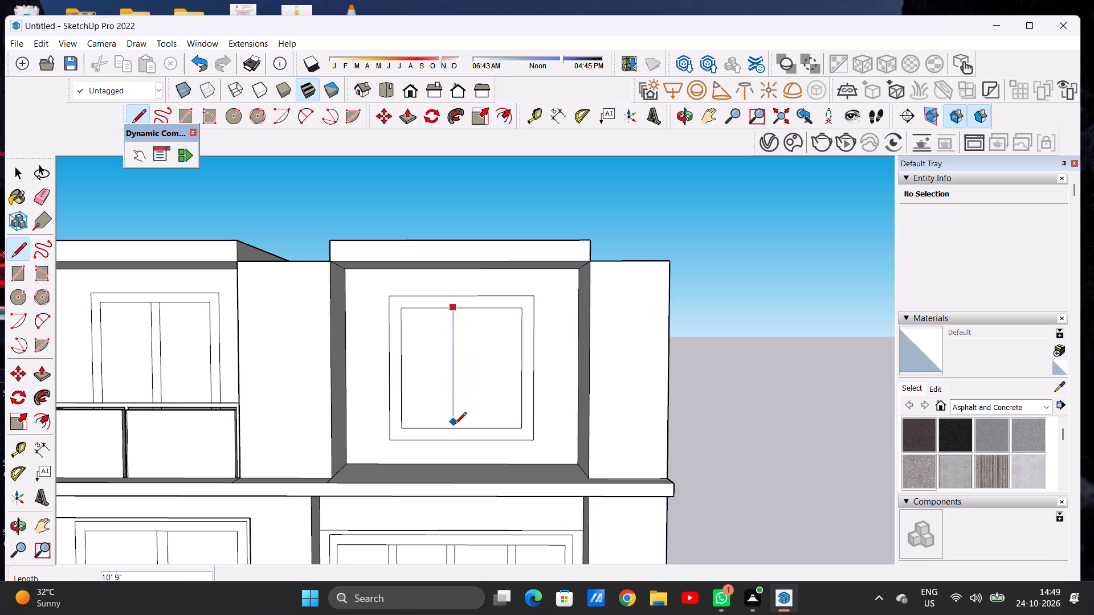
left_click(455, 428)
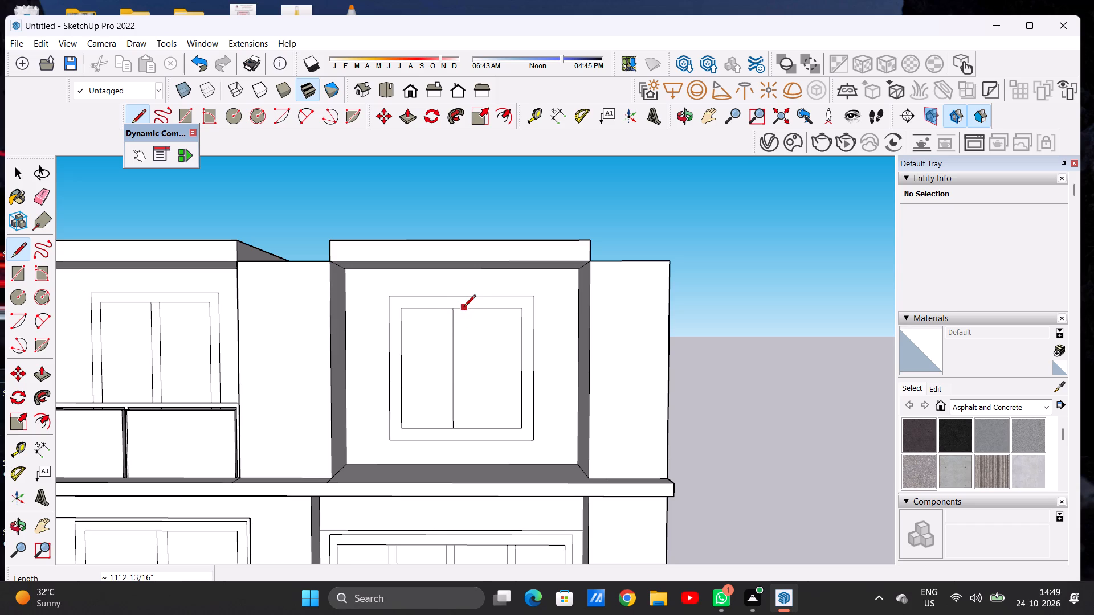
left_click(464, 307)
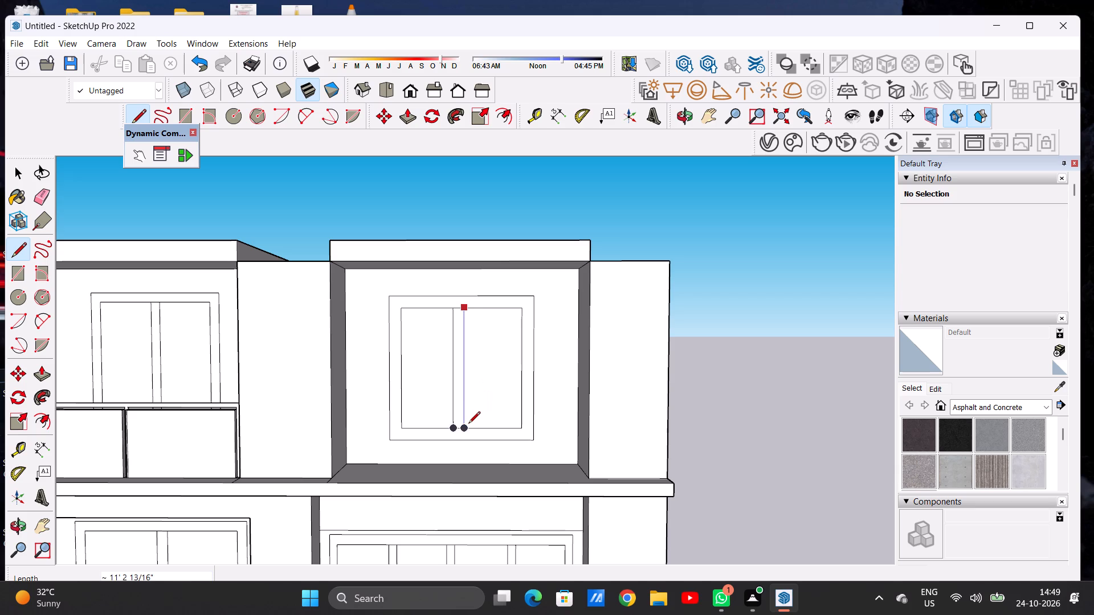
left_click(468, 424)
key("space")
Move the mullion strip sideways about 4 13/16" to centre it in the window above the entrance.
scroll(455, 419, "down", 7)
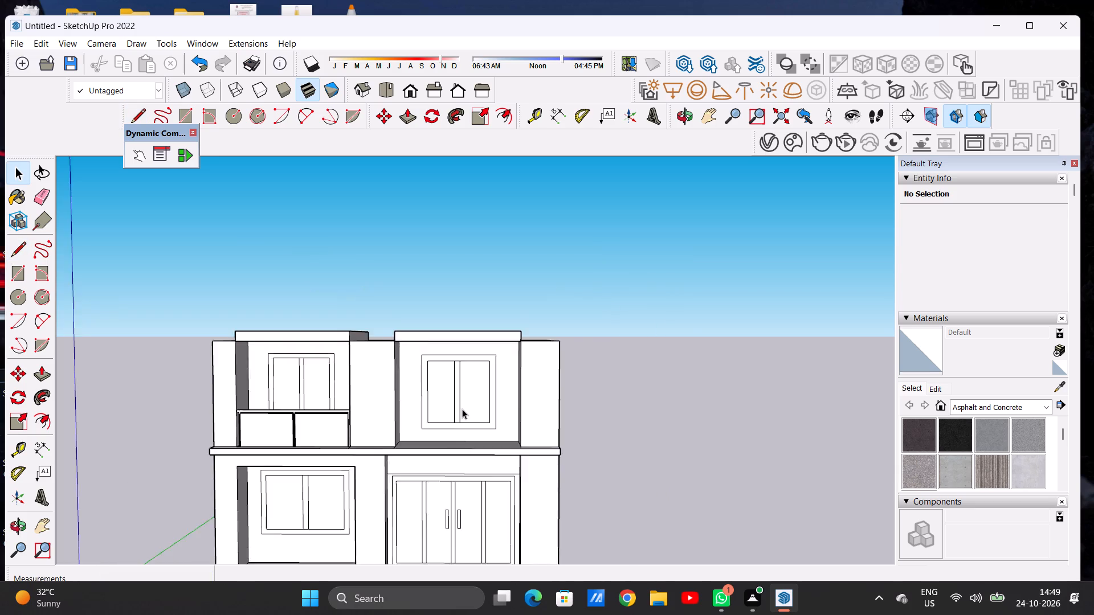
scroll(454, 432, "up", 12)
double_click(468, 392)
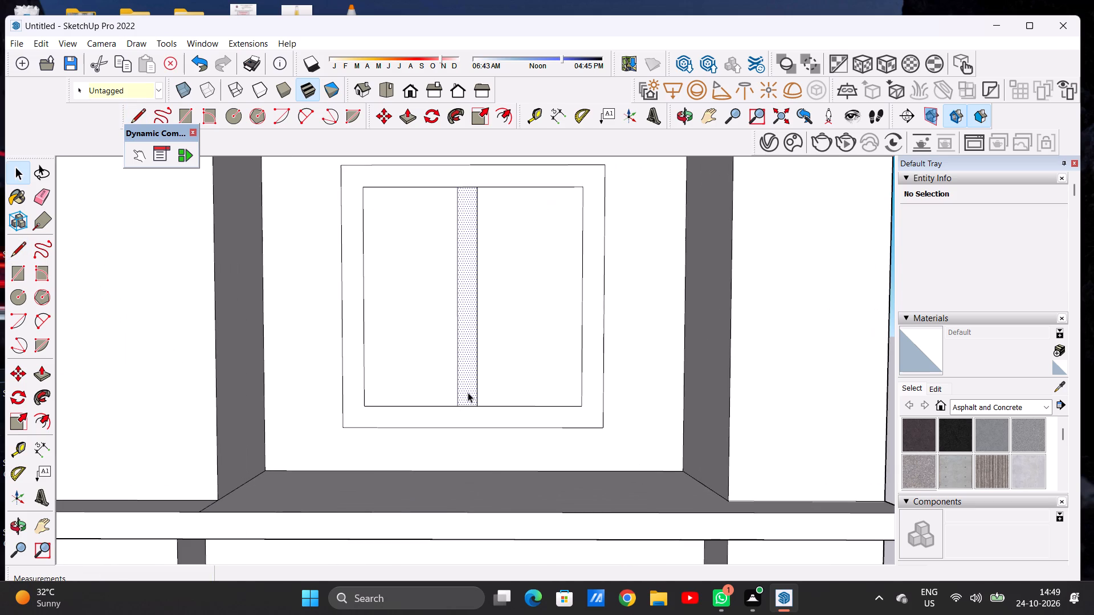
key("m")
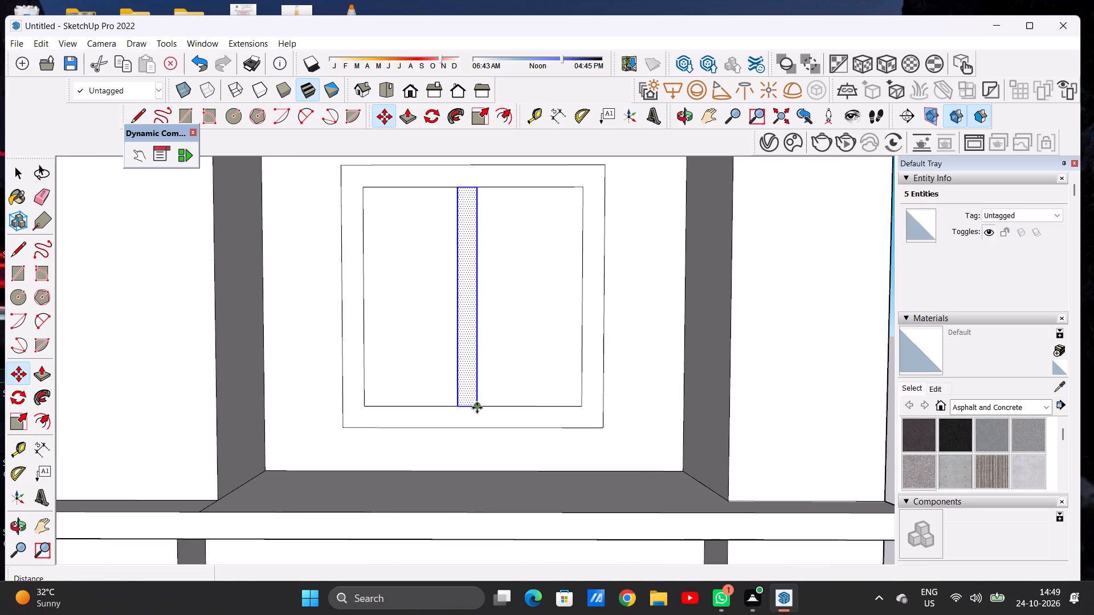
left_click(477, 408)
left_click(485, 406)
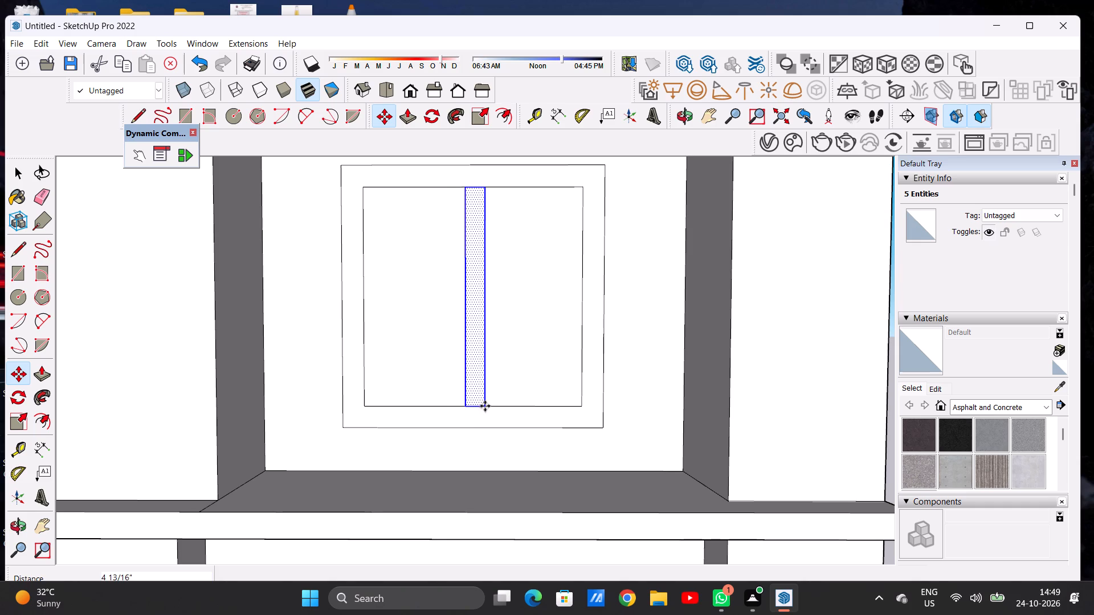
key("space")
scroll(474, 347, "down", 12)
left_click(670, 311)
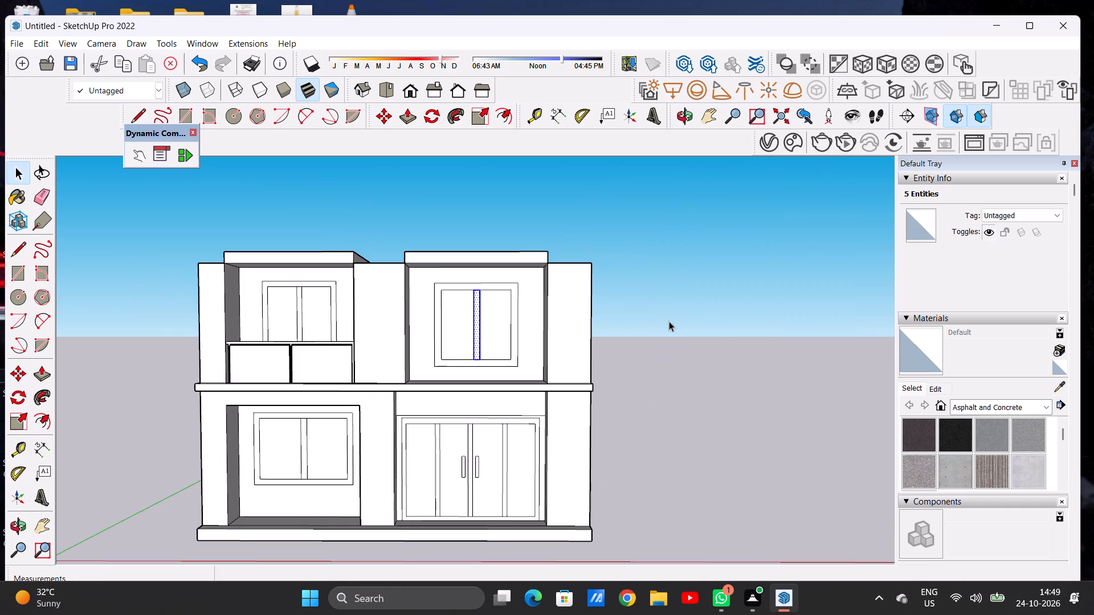
Examine the front facade to compare the upper window above the entrance with the other windows.
scroll(685, 313, "down", 6)
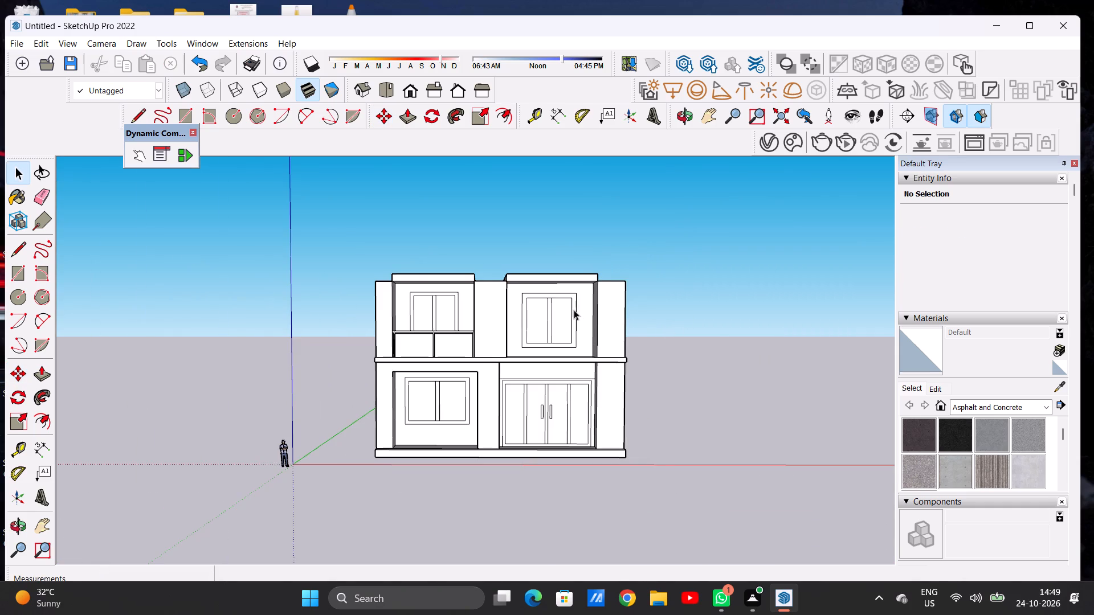
scroll(574, 310, "up", 2)
scroll(444, 350, "down", 2)
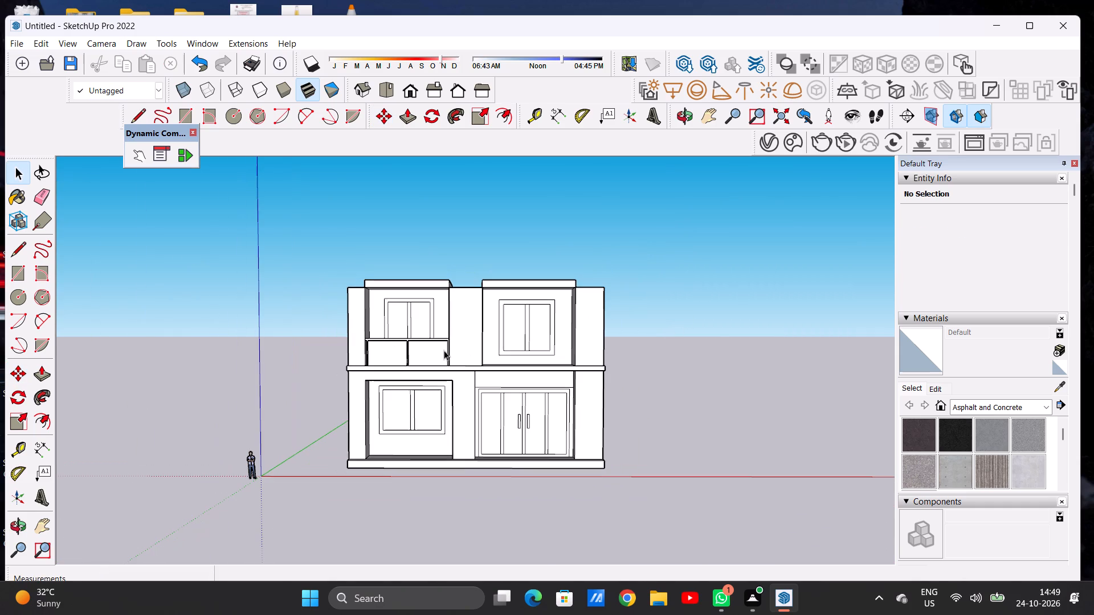
scroll(525, 342, "down", 5)
scroll(541, 317, "up", 2)
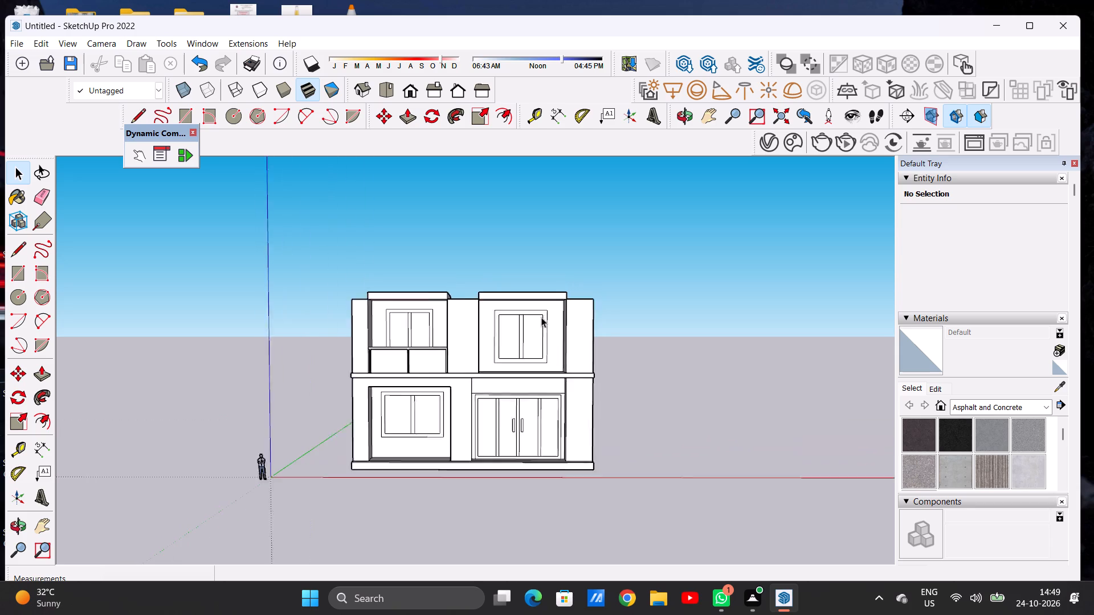
scroll(541, 317, "up", 6)
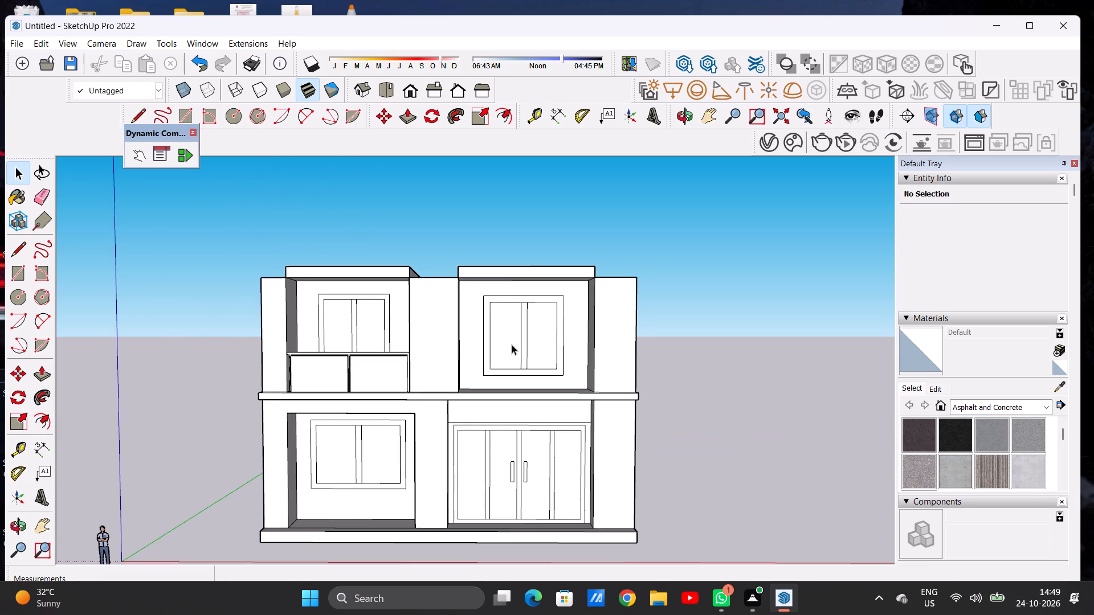
scroll(512, 345, "down", 5)
middle_click_drag(423, 353, 446, 356)
middle_click_drag(446, 356, 390, 356)
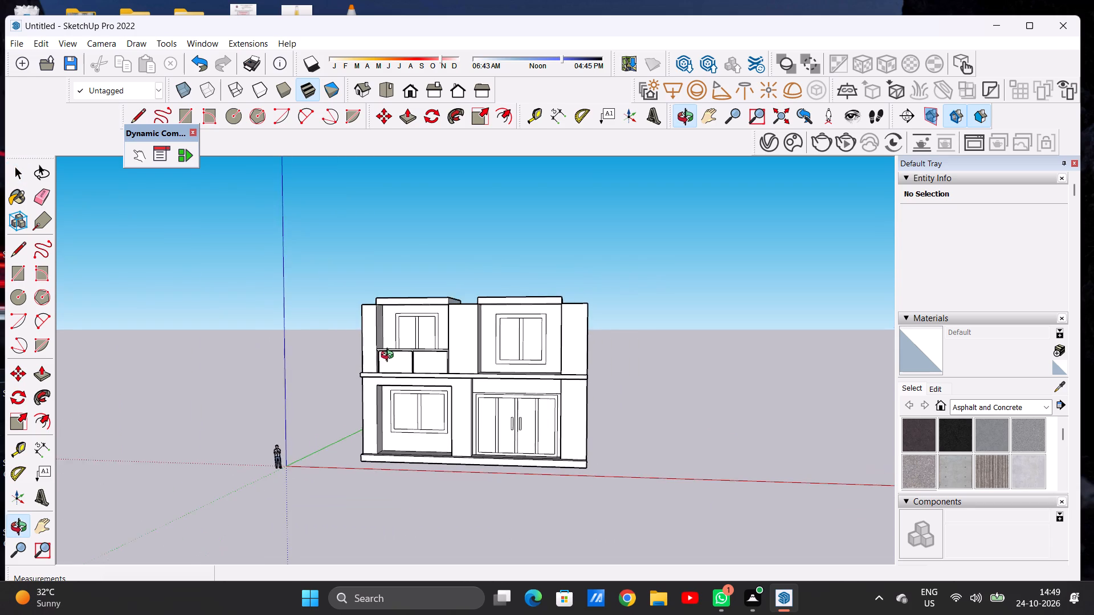
middle_click_drag(390, 356, 411, 363)
scroll(550, 353, "up", 3)
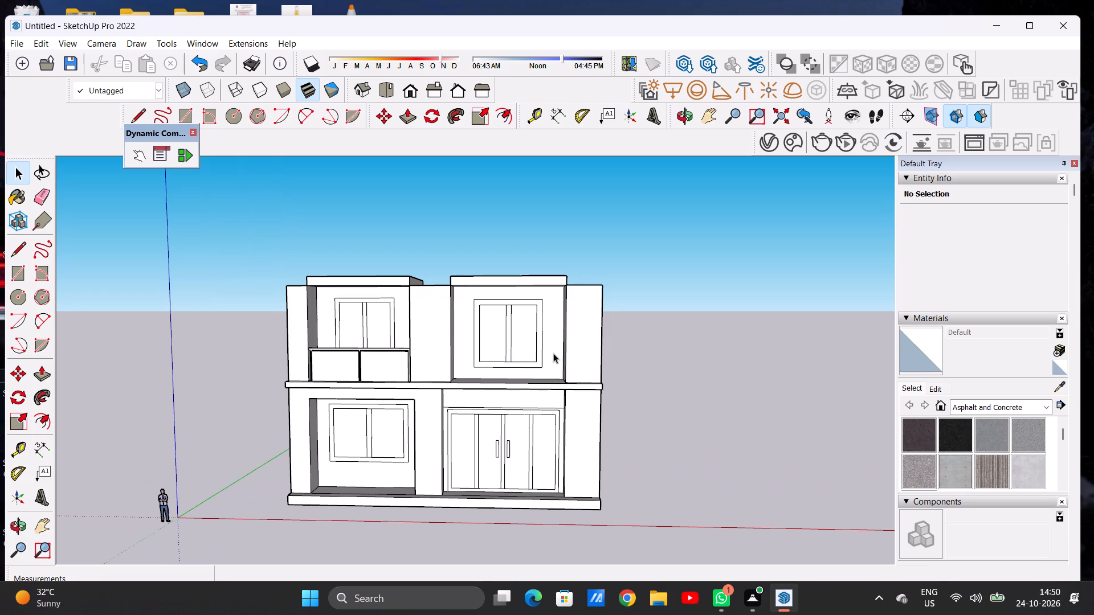
Undo the mullion move, both mullion lines, the inward offset and the window rectangle above the entrance.
key("ctrl+z")
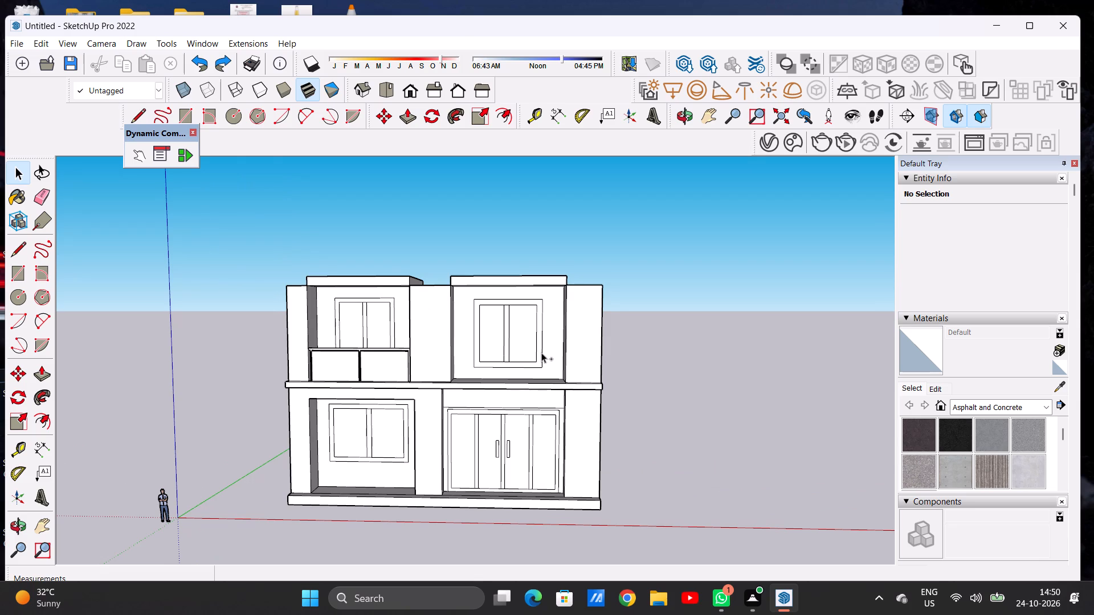
key("ctrl+z")
key("ctrl+z")
key("ctrl+z")
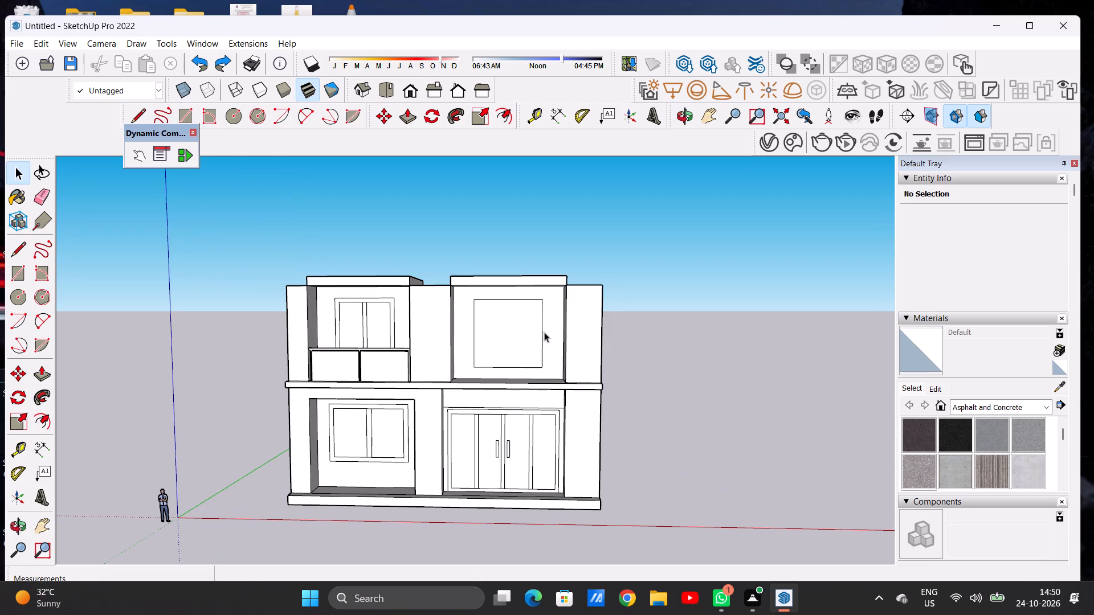
key("ctrl+z")
Draw a window rectangle about 13' 2" by 13' 2" on the recessed upper-floor wall above the entrance.
scroll(545, 328, "up", 3)
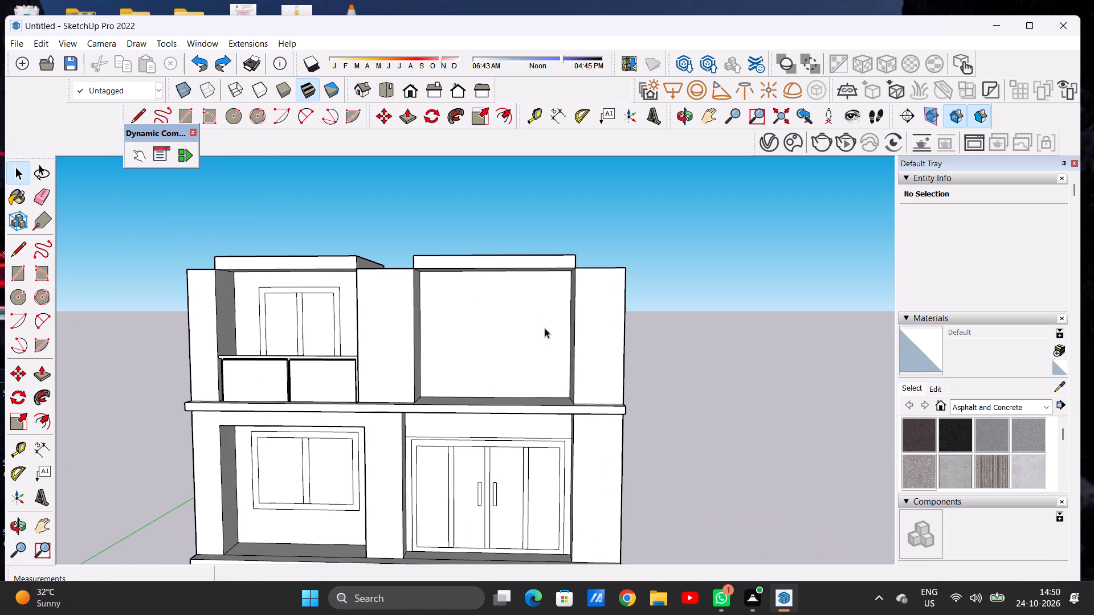
key("r")
scroll(483, 318, "up", 2)
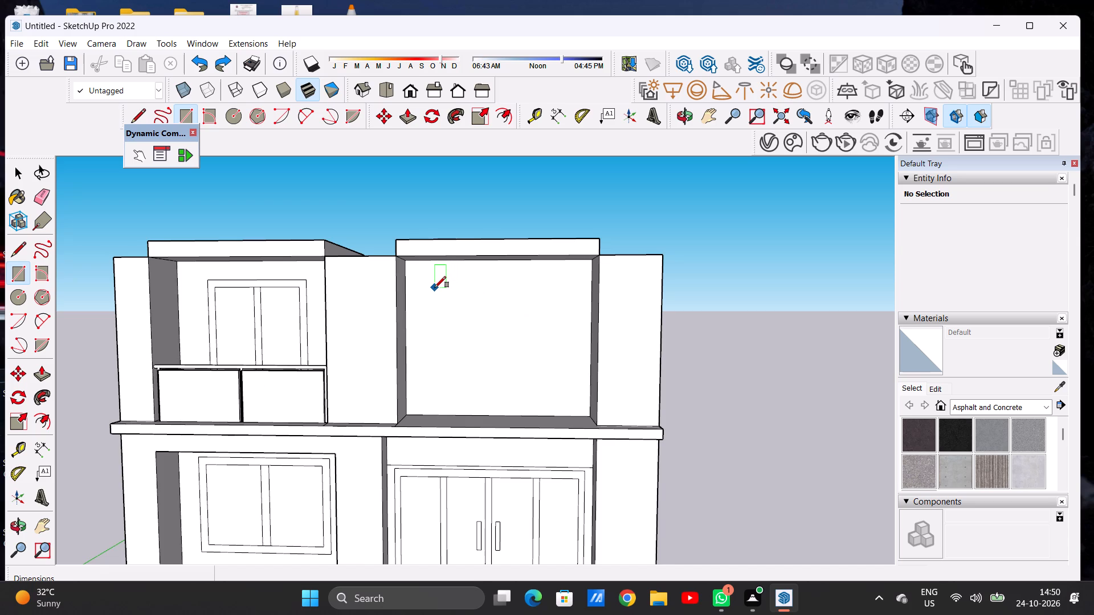
left_click(441, 284)
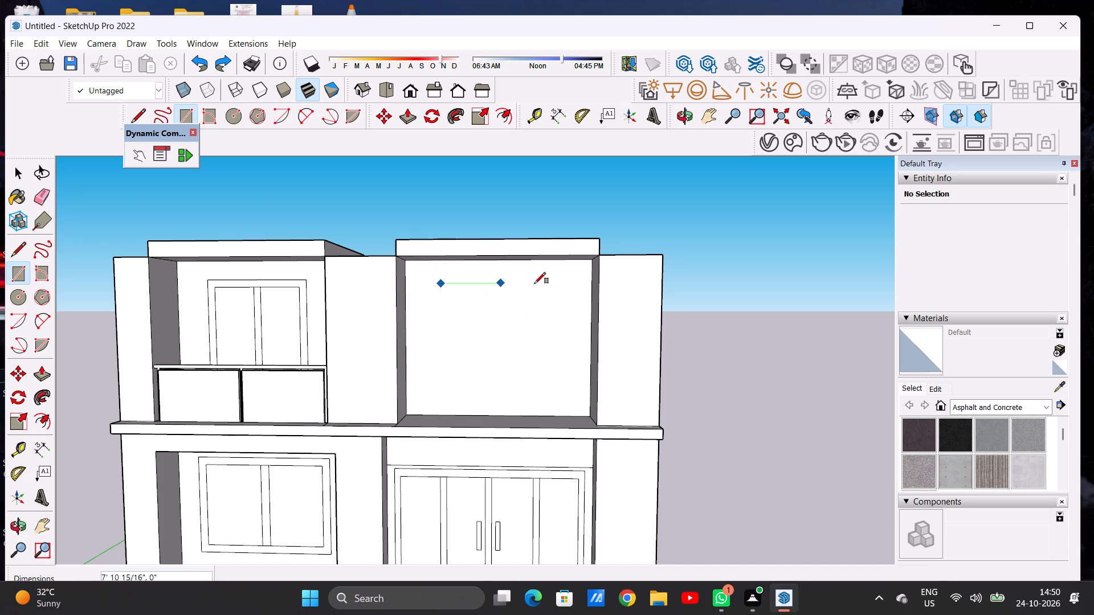
left_click(553, 395)
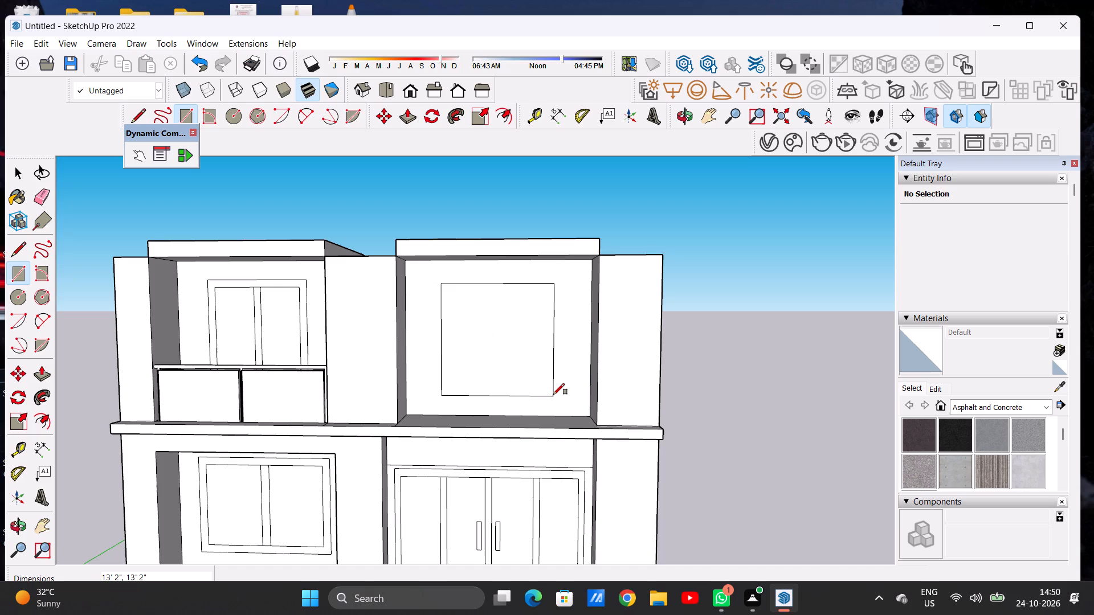
Offset the new window rectangle inward by about 1' to form its frame.
key("space")
type("O")
key("f")
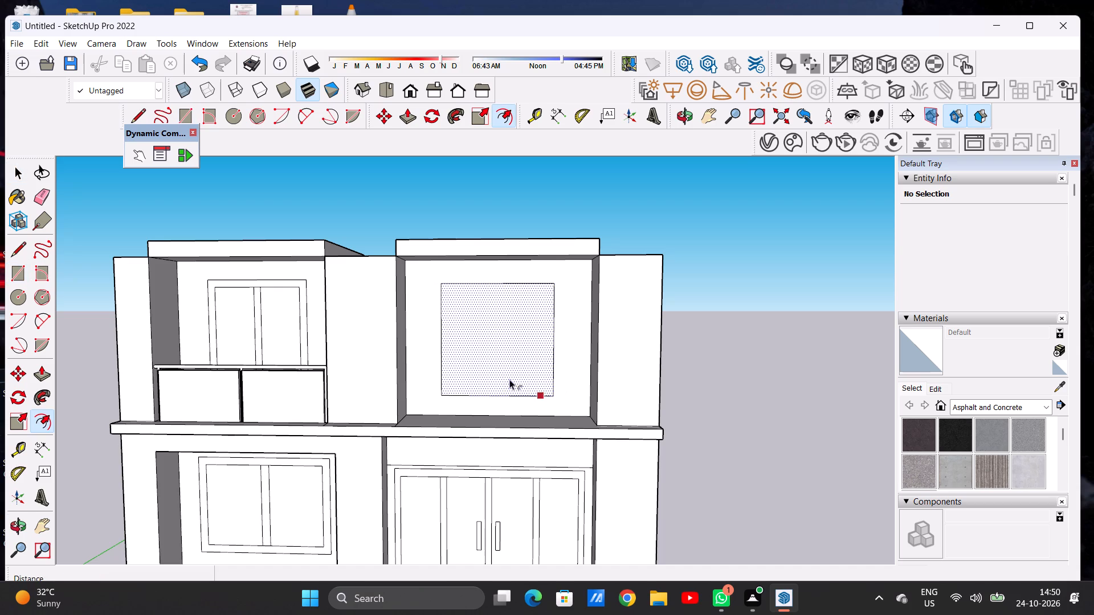
left_click(489, 308)
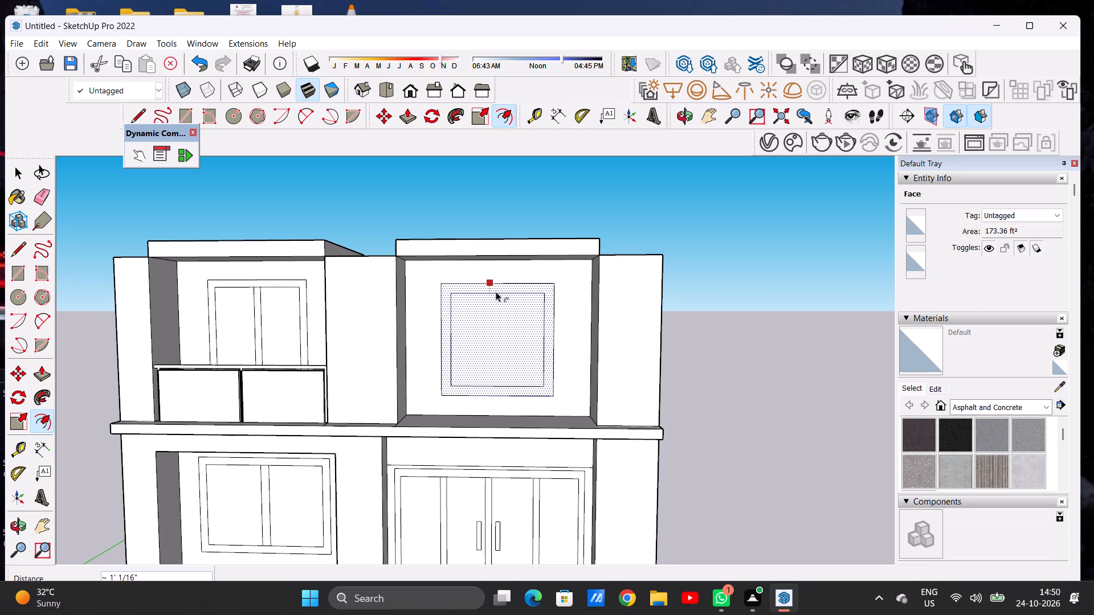
left_click(496, 292)
key("space")
Draw two closely spaced vertical lines about 11' 3 1/2" long across the inner window rectangle to form a mullion.
type("L")
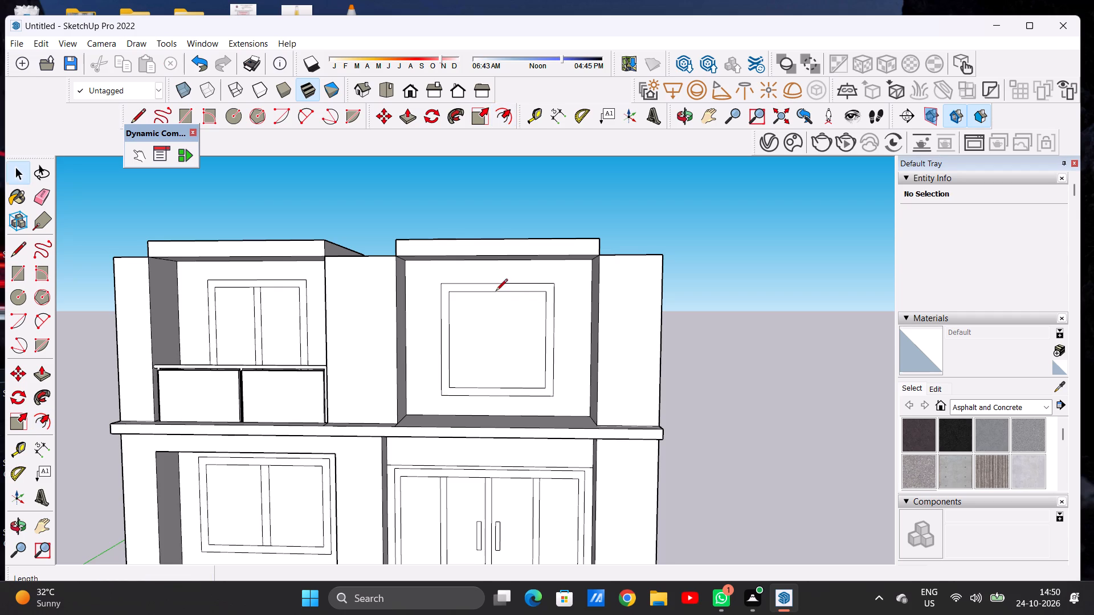
scroll(496, 358, "up", 4)
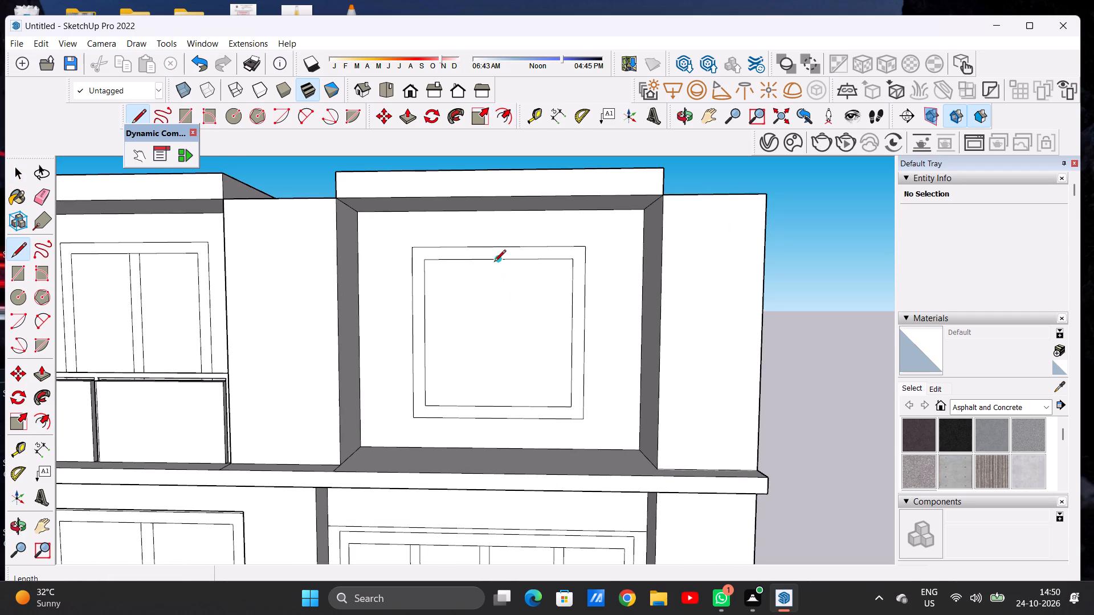
left_click(488, 262)
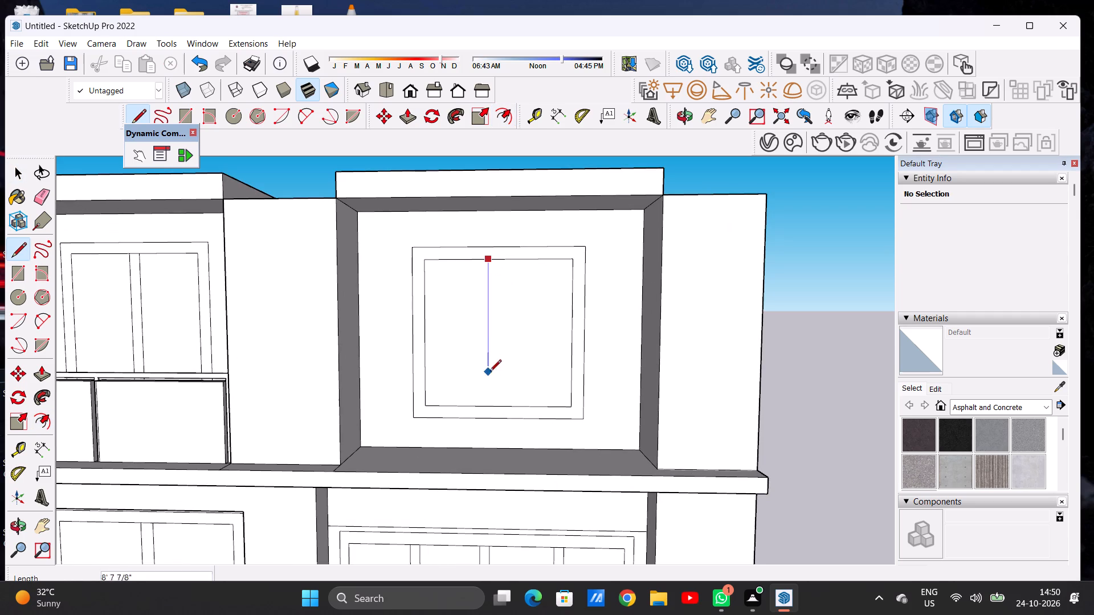
left_click(490, 405)
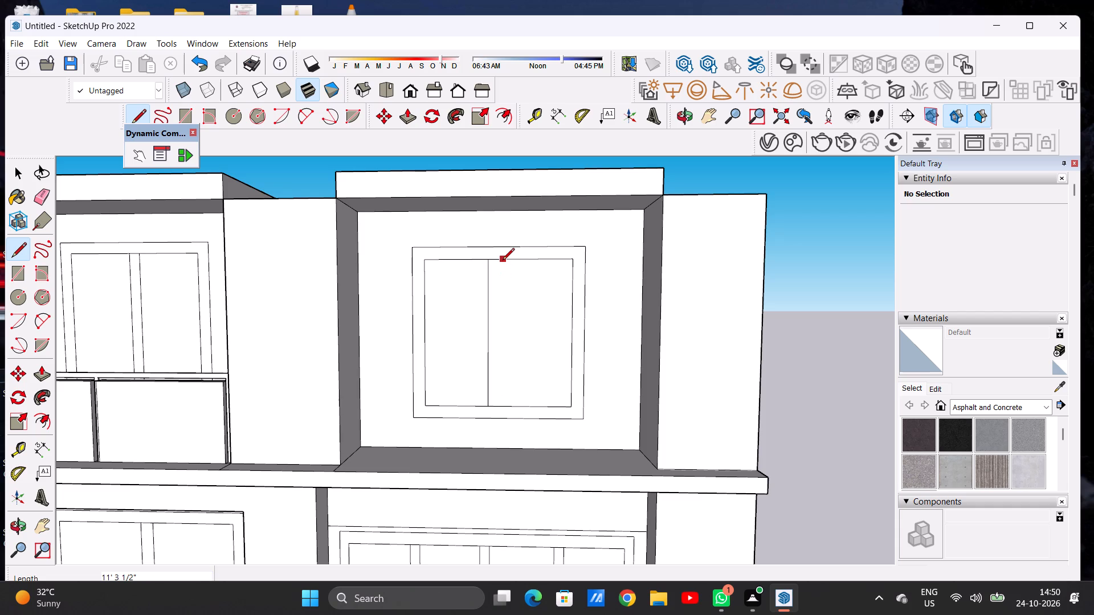
left_click(500, 260)
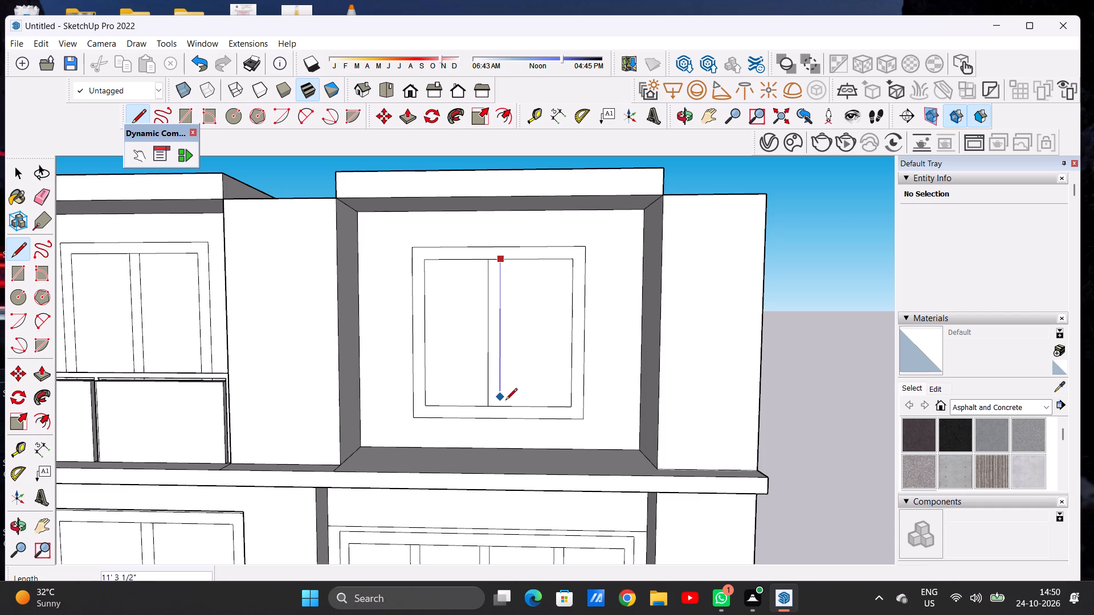
left_click(505, 404)
key("space")
Move the mullion strip slightly sideways towards the centre of the new window, then deselect it.
double_click(493, 388)
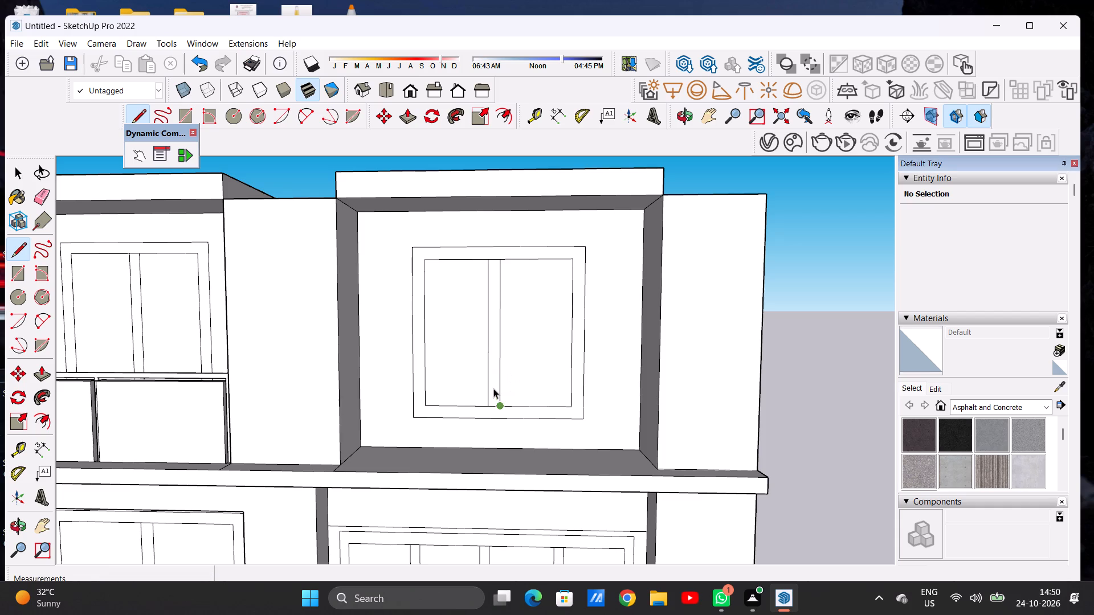
key("m")
left_click(500, 405)
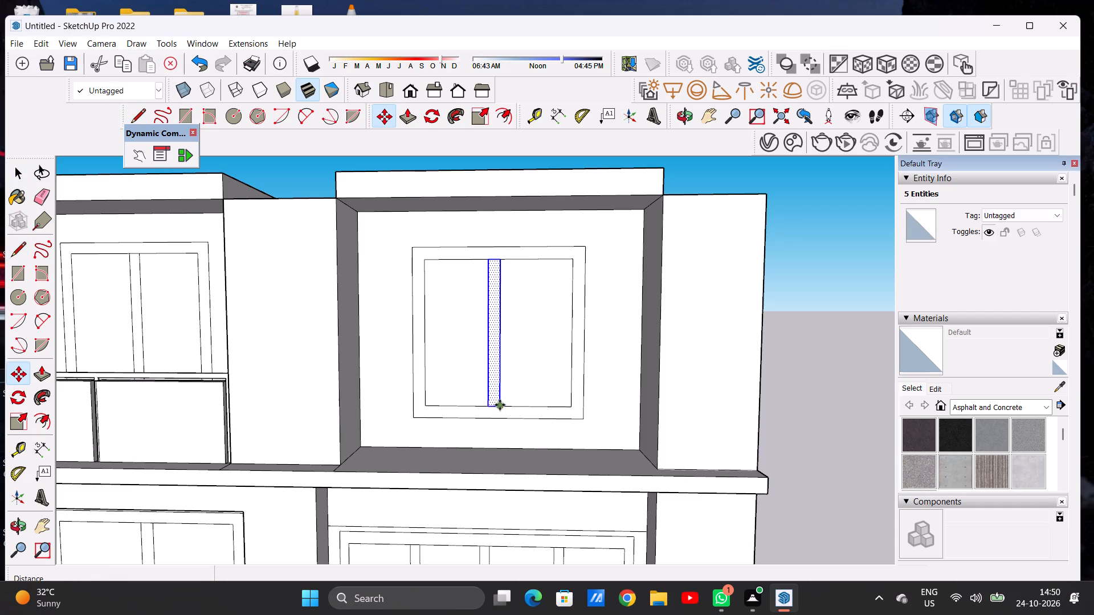
left_click(503, 404)
key("space")
scroll(505, 340, "down", 8)
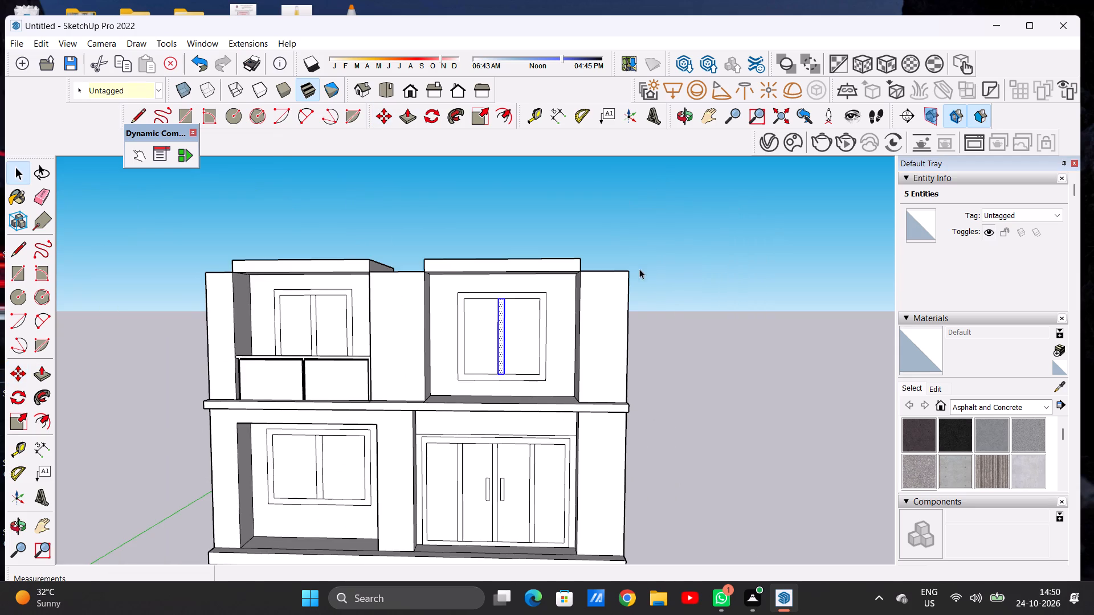
left_click(680, 265)
scroll(711, 305, "down", 5)
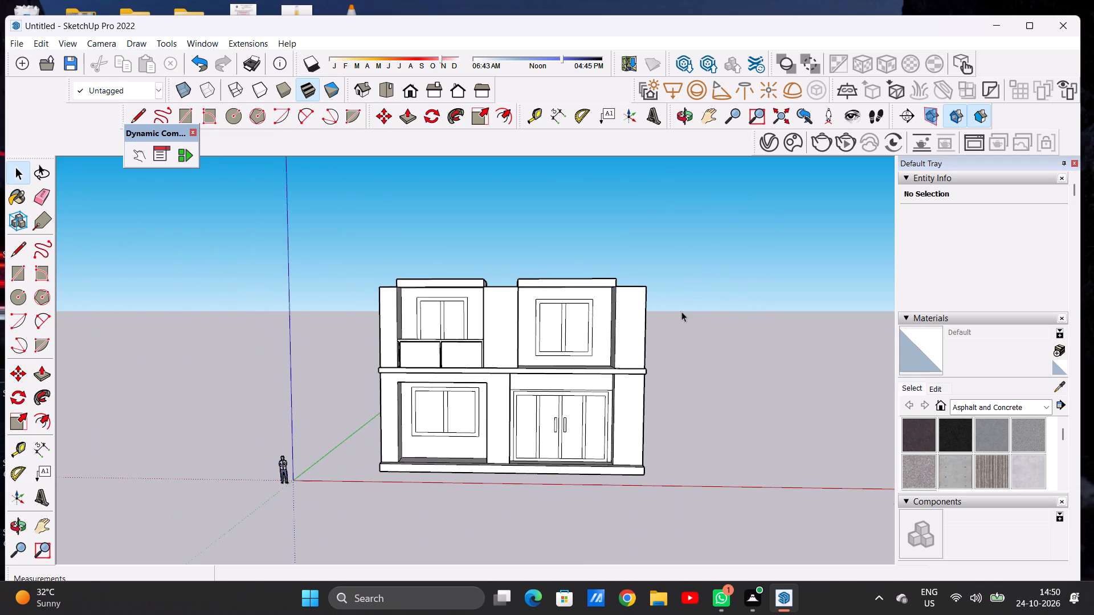
scroll(346, 396, "down", 5)
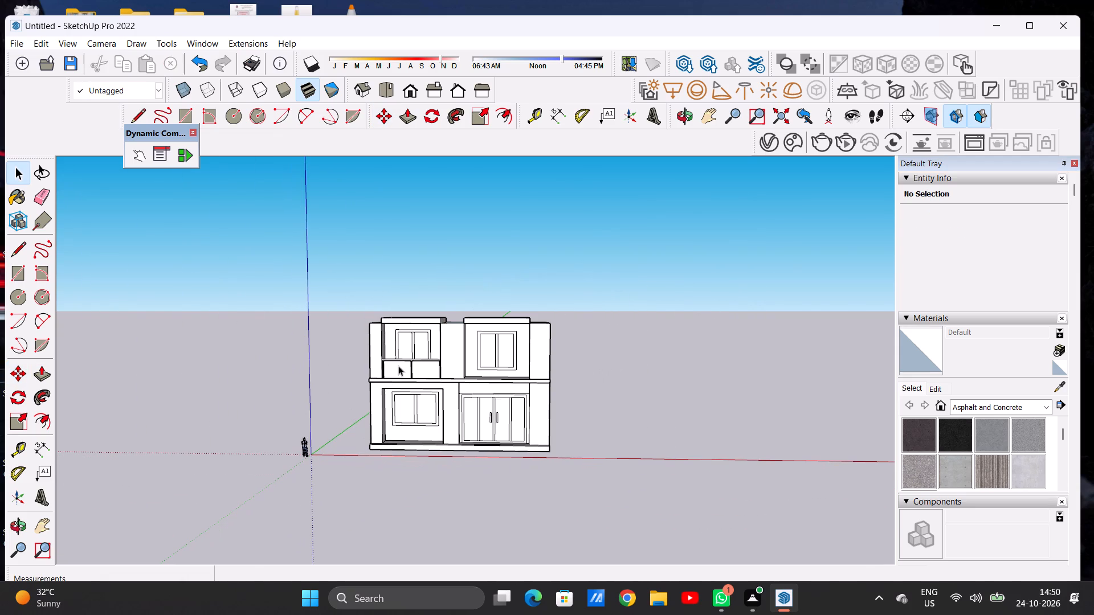
Examine the house's front facade and the two raised roof slabs from several angles.
scroll(536, 331, "up", 3)
scroll(533, 329, "down", 1)
scroll(533, 329, "up", 3)
middle_click_drag(521, 329, 386, 367)
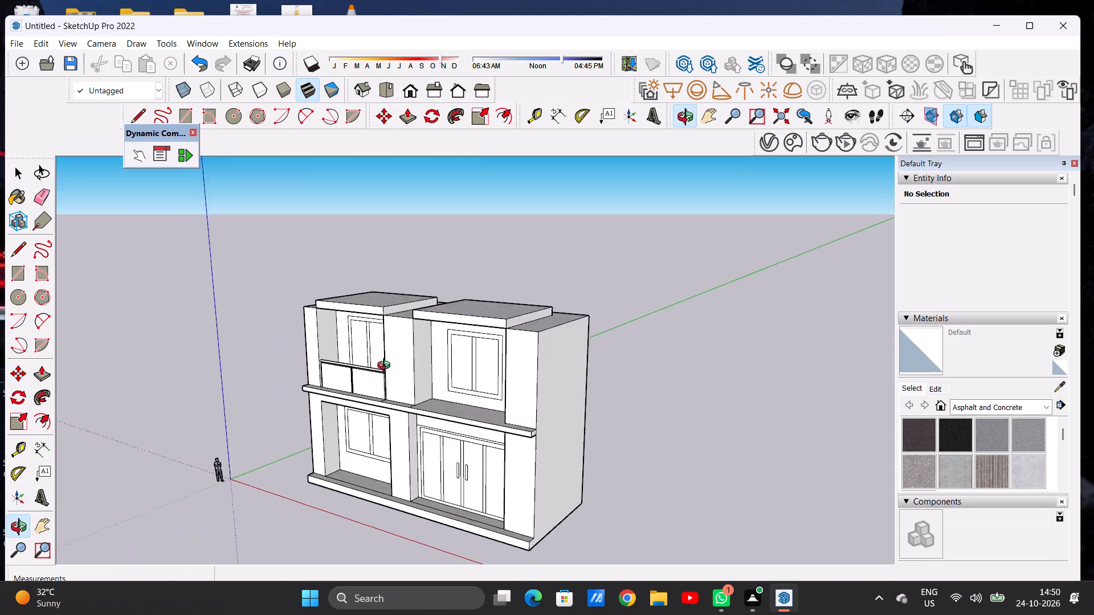
middle_click_drag(386, 367, 391, 388)
scroll(490, 322, "up", 7)
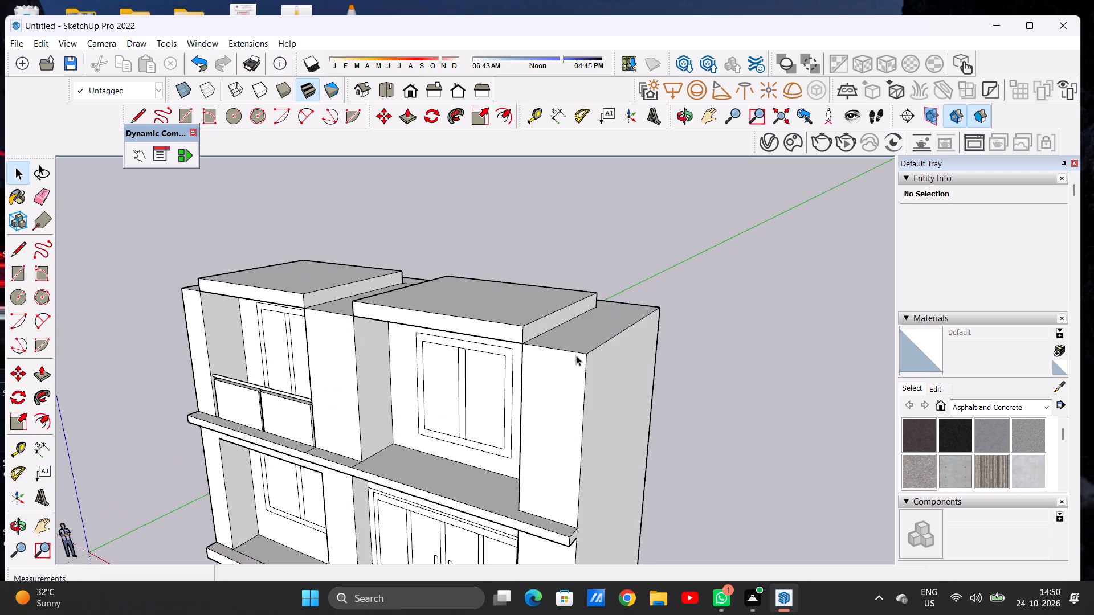
scroll(592, 355, "down", 13)
middle_click_drag(413, 354, 528, 391)
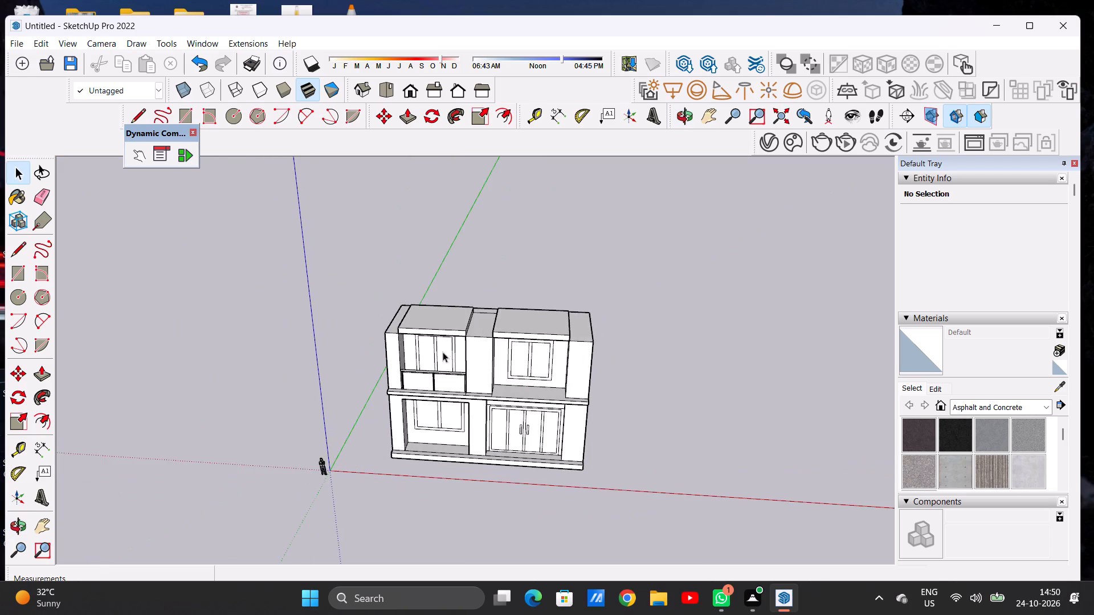
scroll(456, 335, "up", 5)
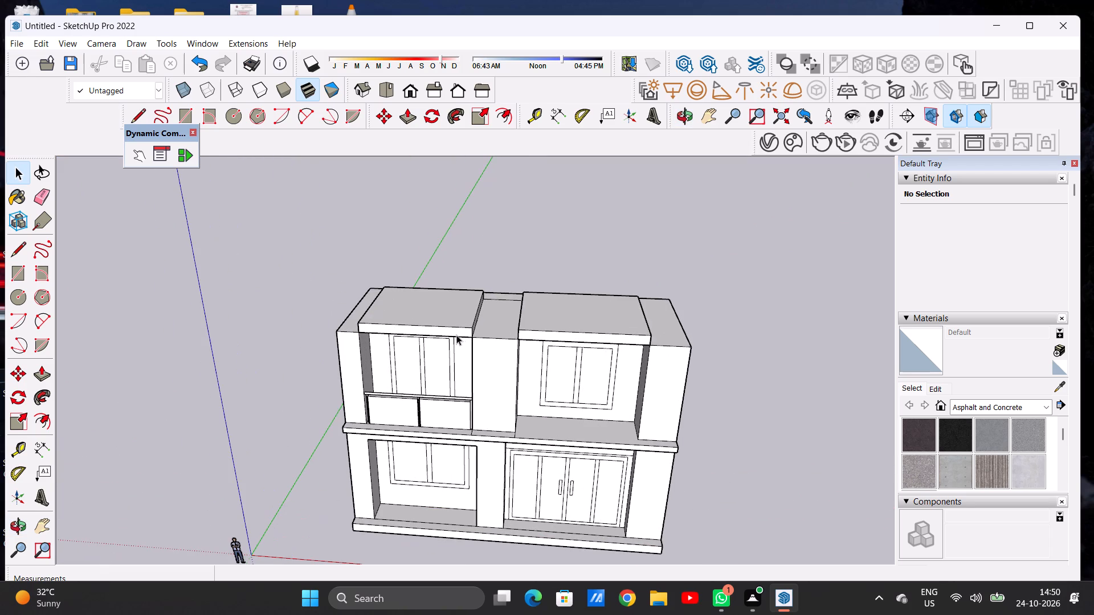
scroll(495, 355, "down", 5)
middle_click_drag(513, 370, 429, 280)
scroll(491, 313, "up", 2)
scroll(491, 314, "down", 1)
scroll(490, 317, "up", 3)
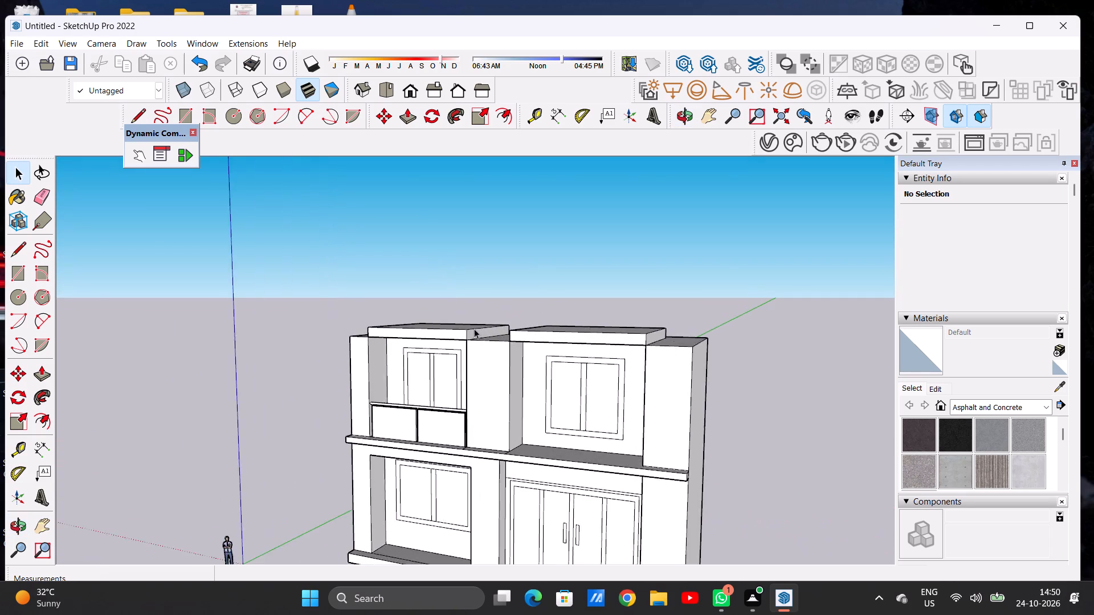
scroll(474, 329, "up", 9)
middle_click_drag(470, 333, 373, 404)
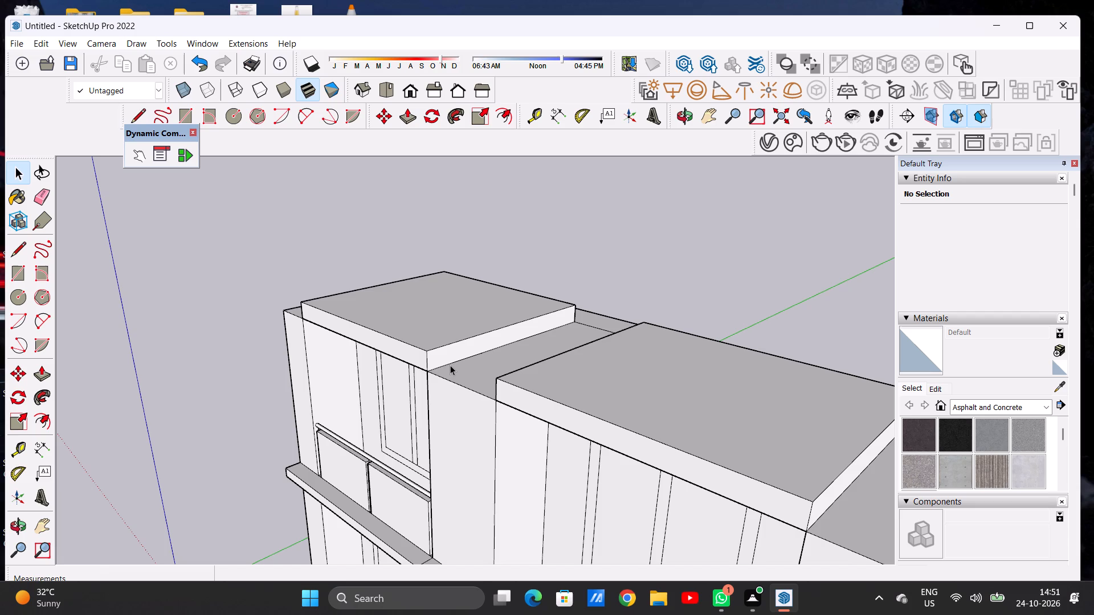
scroll(450, 365, "down", 12)
middle_click_drag(459, 380, 454, 378)
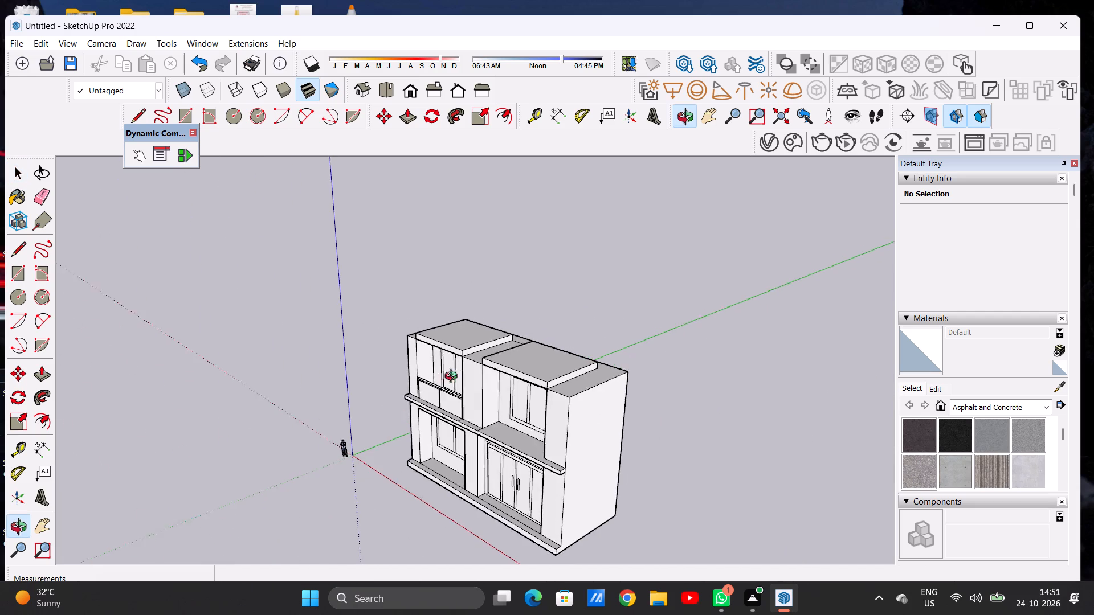
middle_click_drag(454, 378, 629, 347)
scroll(458, 370, "down", 1)
scroll(480, 347, "up", 7)
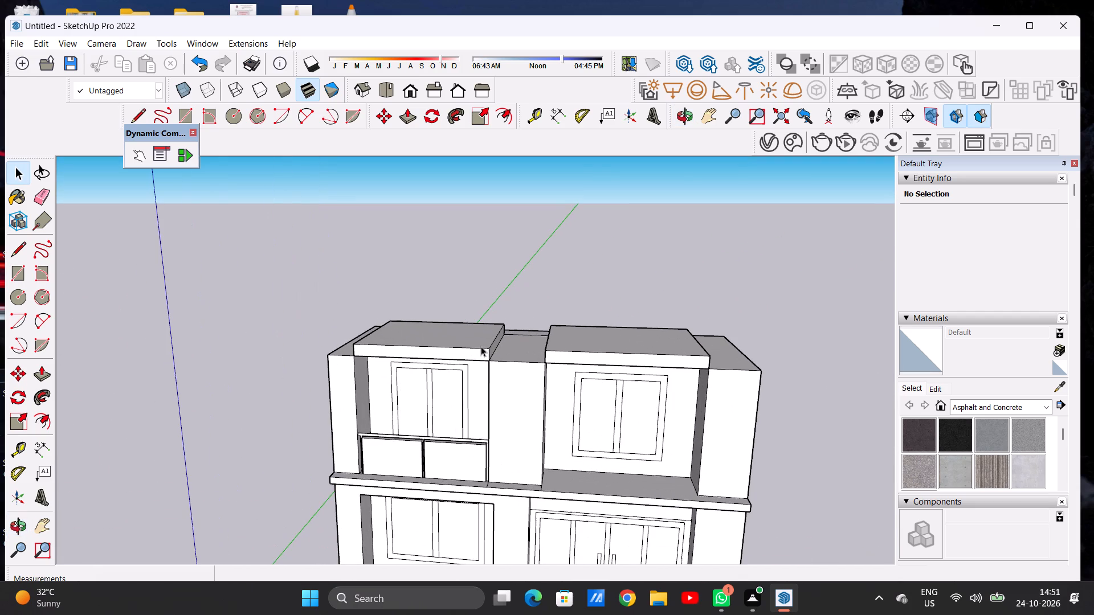
Push/Pull the front face of the roof slab above the balcony forward by about 1' 9 7/16" to form an overhang.
scroll(485, 348, "down", 4)
middle_click_drag(499, 368, 372, 376)
scroll(458, 363, "up", 10)
key("p")
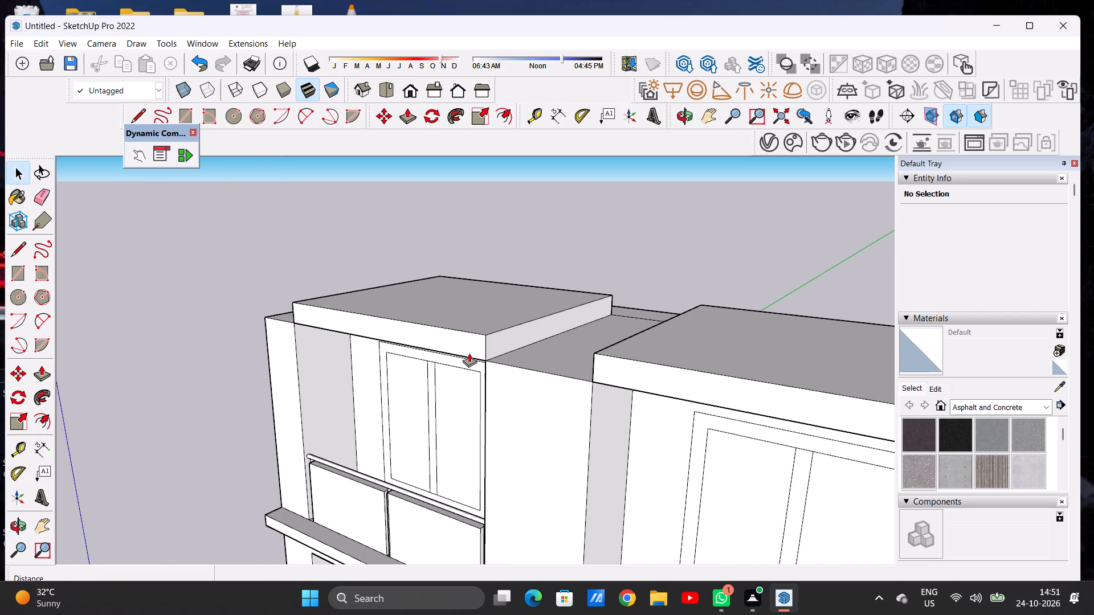
scroll(469, 353, "up", 5)
left_click(485, 342)
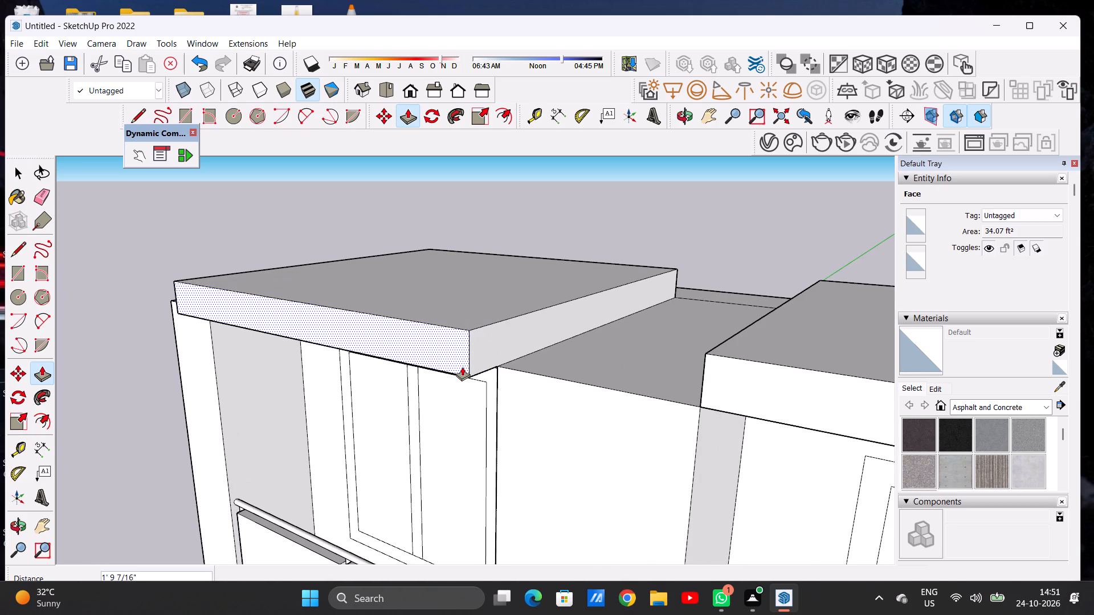
left_click(462, 367)
Push/Pull the front face of the roof slab above the entrance side forward 1' 9 7/16", flush with the other slab's front.
scroll(472, 352, "down", 14)
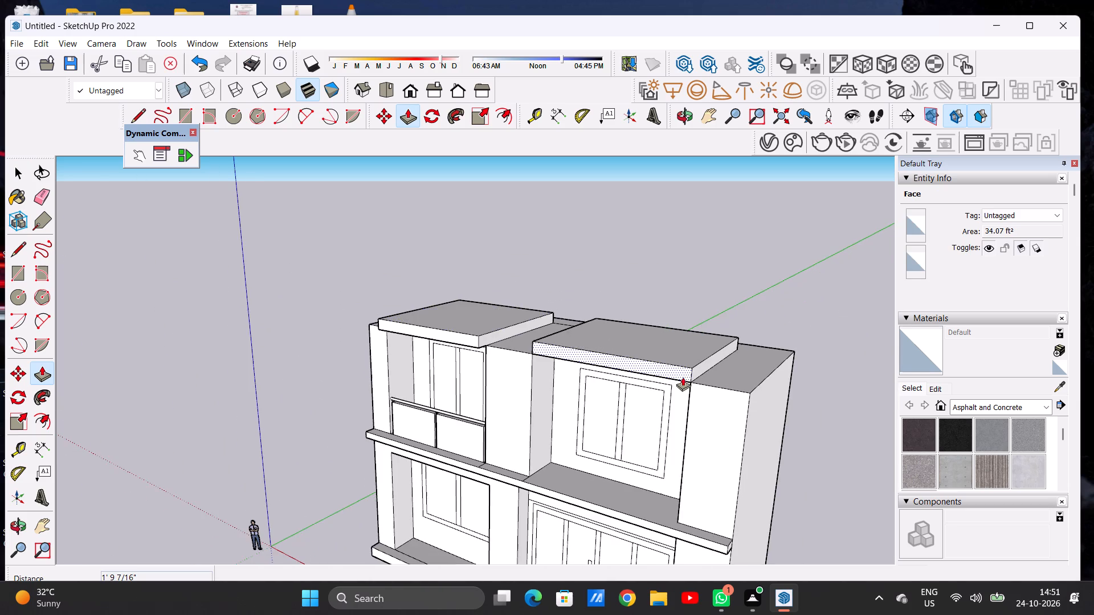
scroll(683, 376, "up", 5)
middle_click_drag(450, 361, 565, 360)
scroll(535, 343, "up", 5)
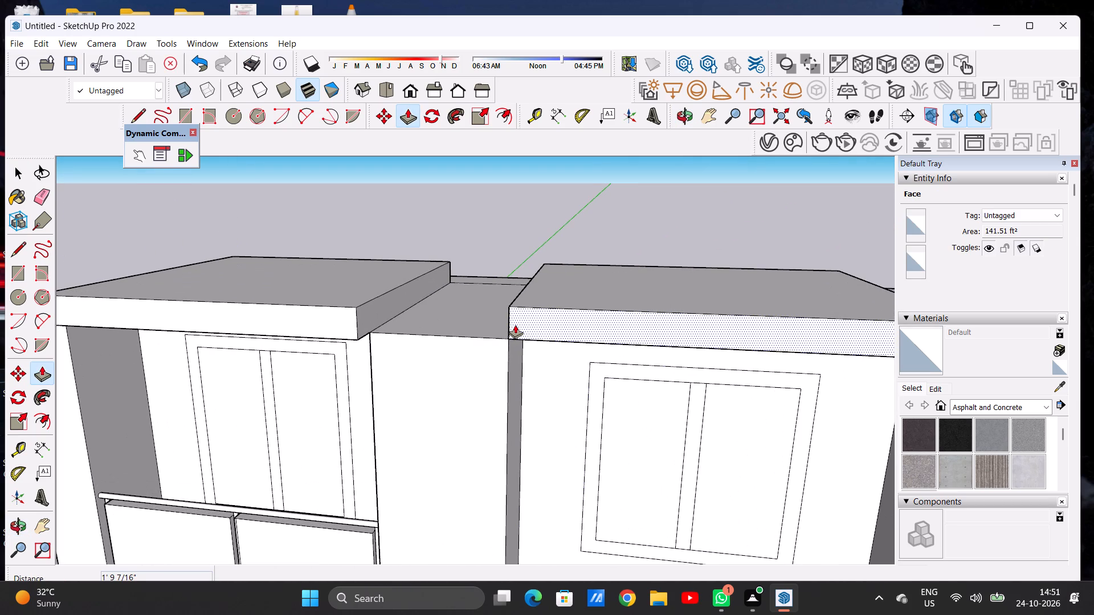
left_click(516, 325)
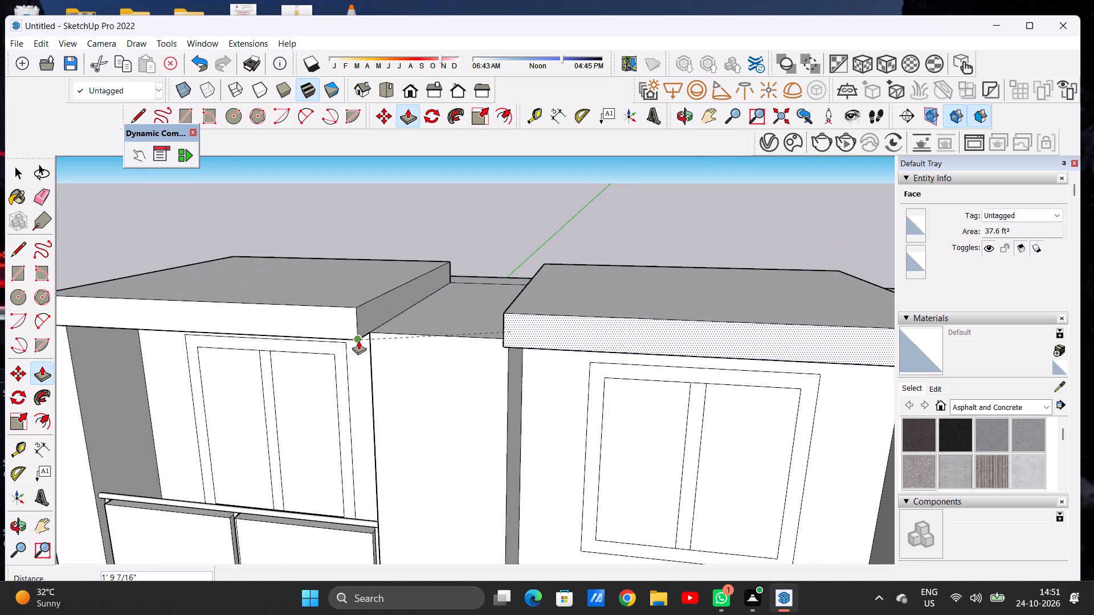
left_click(358, 341)
key("space")
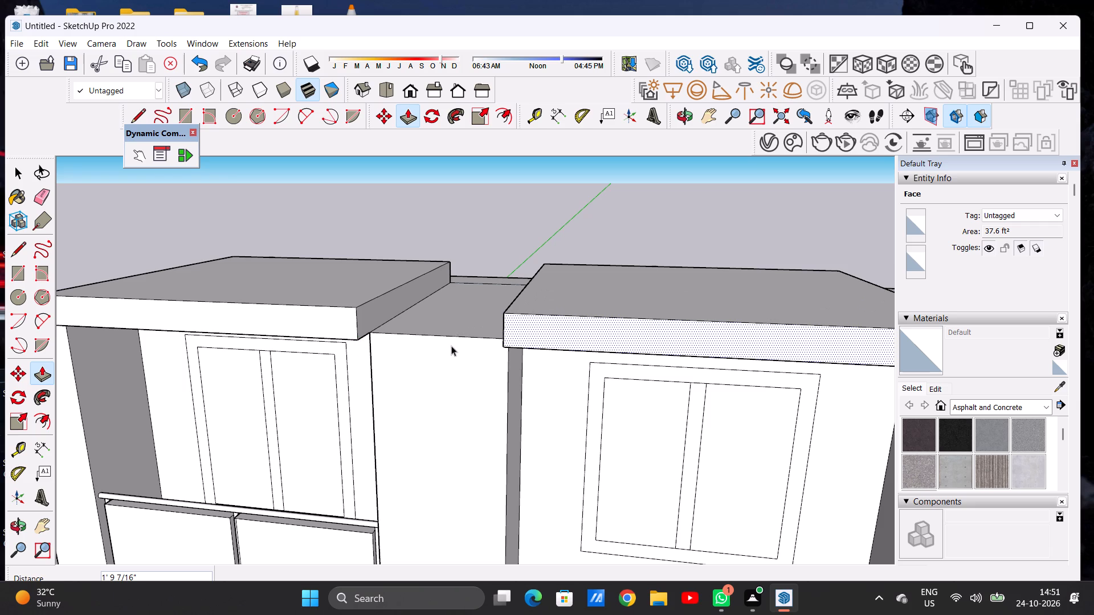
Examine the overhanging roof slabs and the whole facade from the front and from above.
scroll(451, 346, "down", 5)
scroll(451, 346, "up", 1)
scroll(451, 346, "down", 9)
middle_click_drag(413, 362, 452, 427)
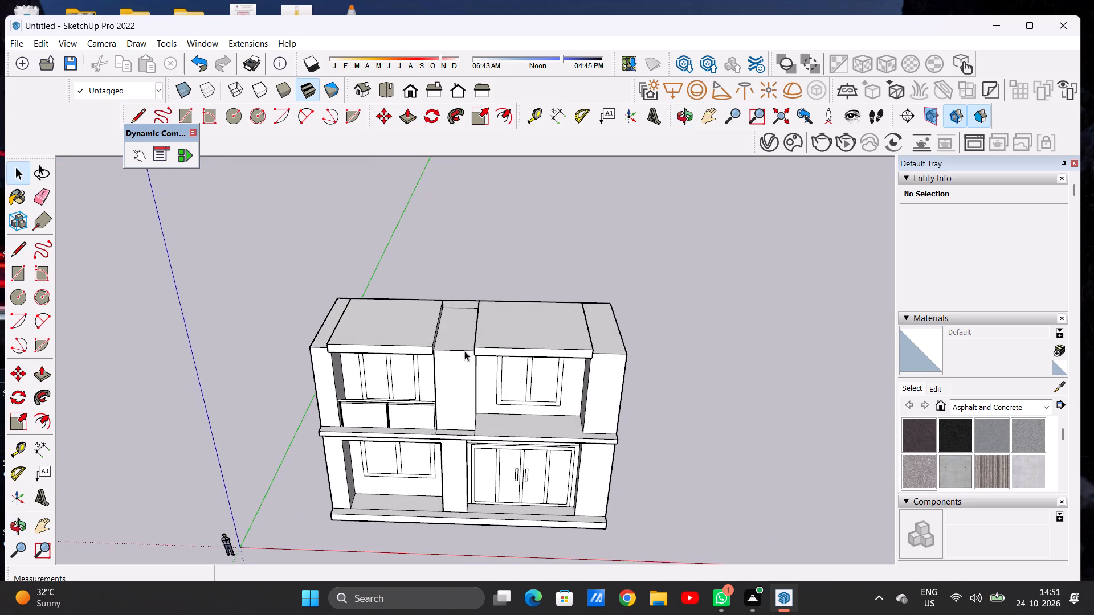
scroll(460, 341, "up", 3)
scroll(457, 331, "down", 4)
middle_click_drag(469, 287, 401, 351)
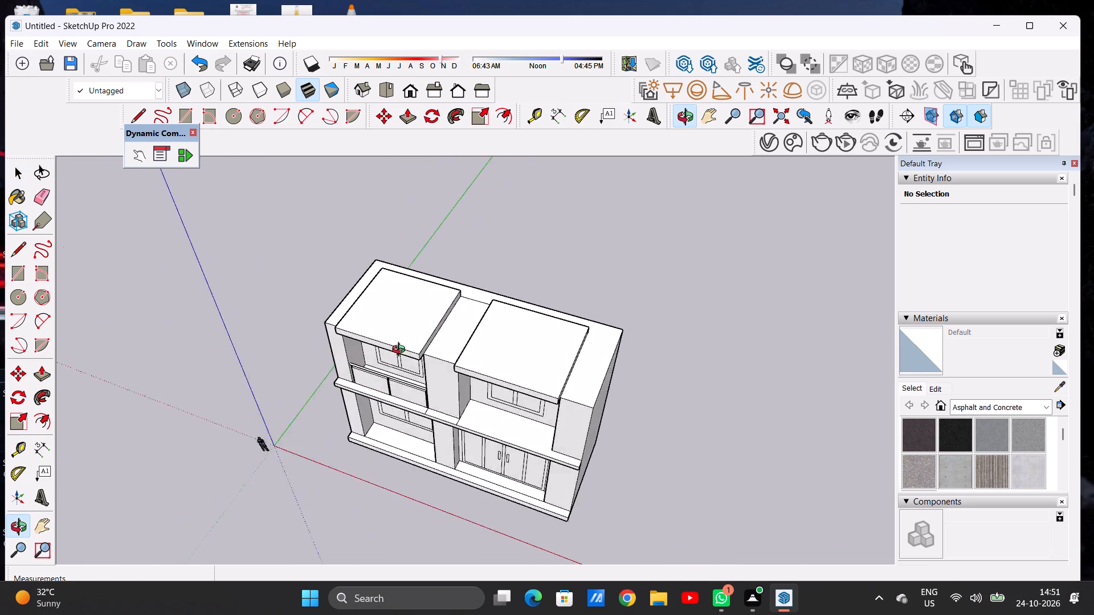
middle_click_drag(401, 351, 442, 290)
scroll(477, 354, "down", 5)
middle_click_drag(399, 380, 435, 281)
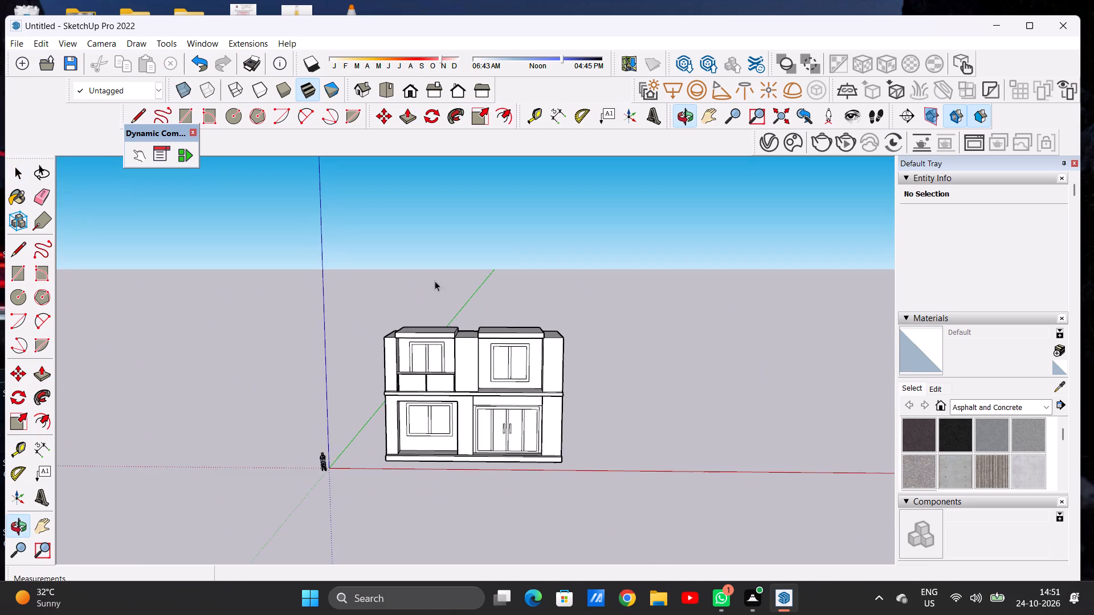
scroll(455, 348, "up", 4)
left_click(410, 95)
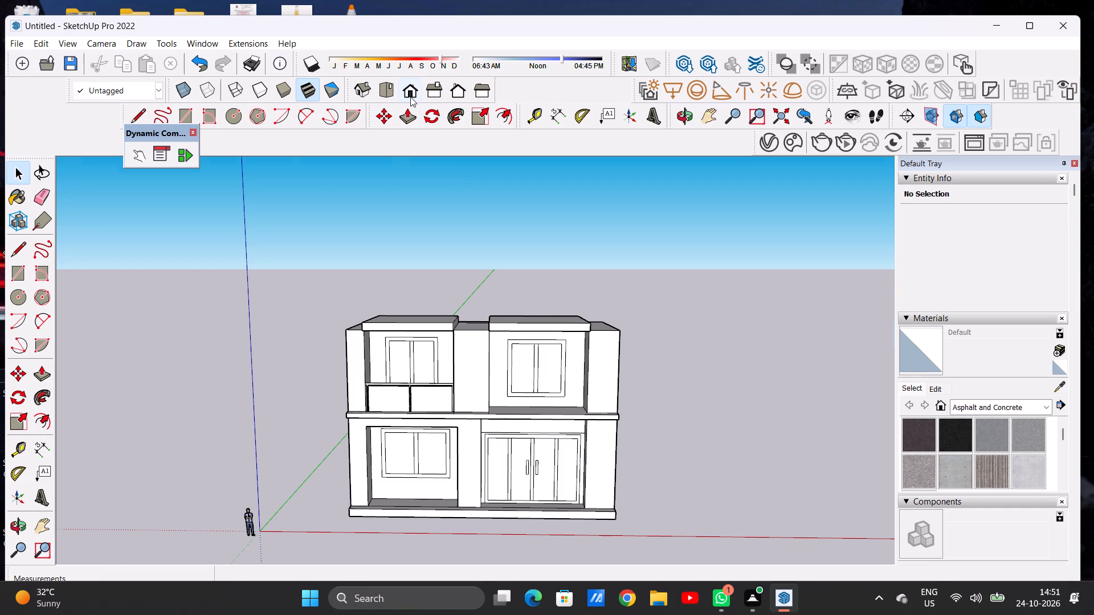
scroll(405, 352, "down", 4)
scroll(548, 269, "up", 5)
middle_click_drag(484, 267, 458, 466)
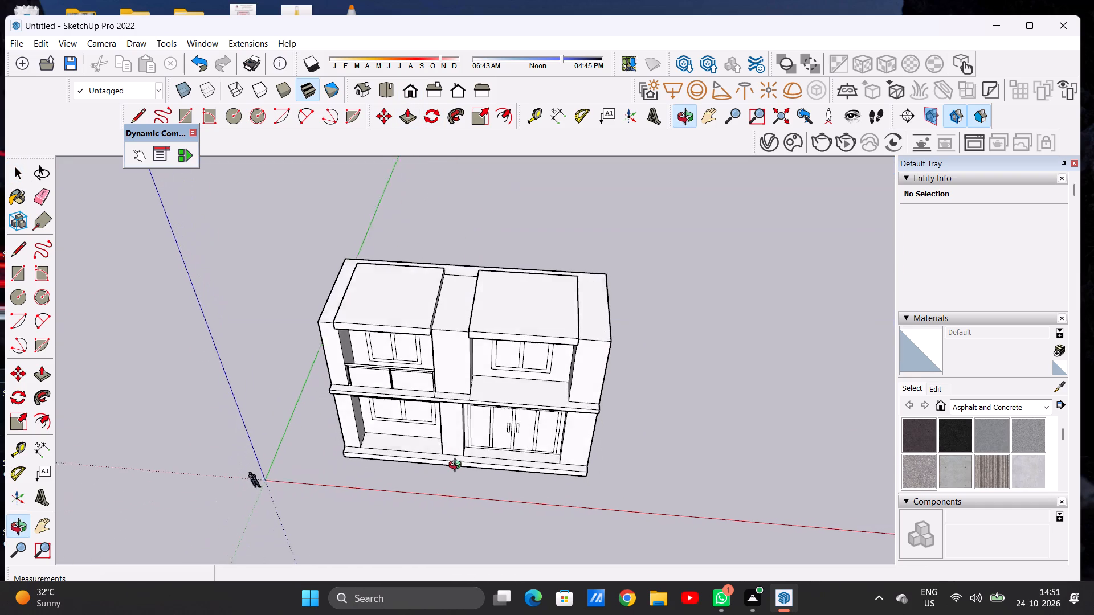
middle_click_drag(458, 466, 458, 469)
scroll(673, 404, "down", 2)
scroll(681, 408, "up", 1)
scroll(681, 408, "down", 3)
scroll(573, 346, "up", 3)
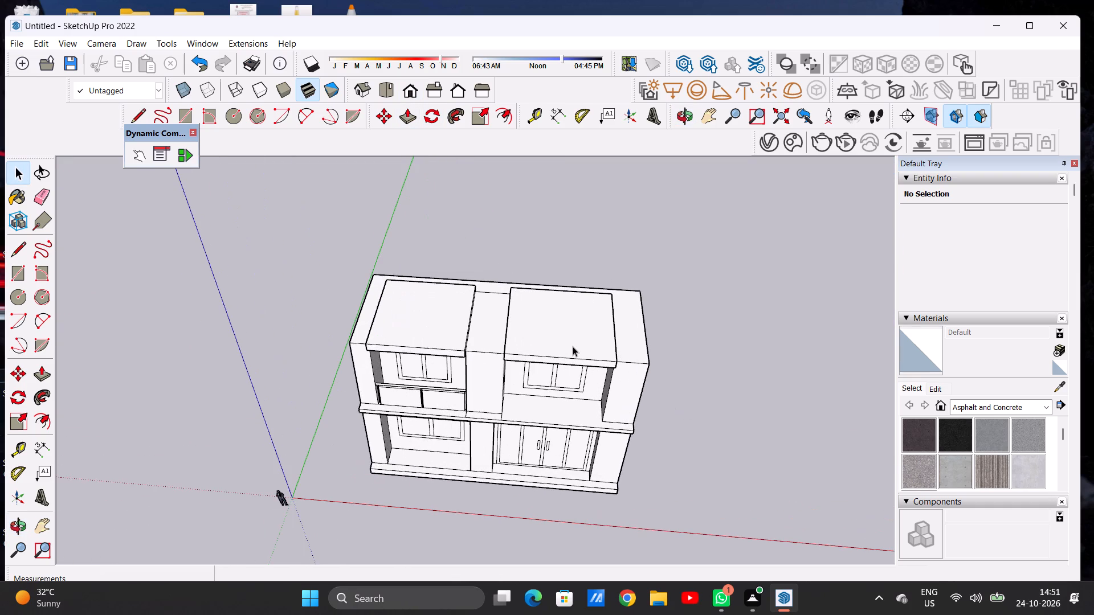
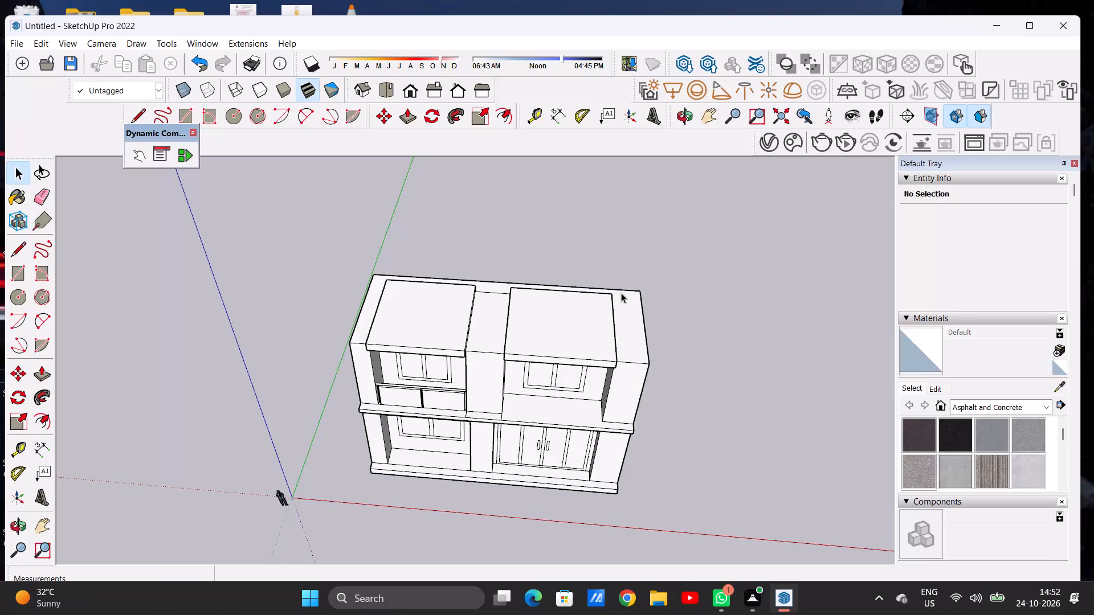
Draw a 21' 8 1/8" line across the open front edge of the recess floor above the entrance doors, from wall corner to wall corner.
scroll(630, 299, "down", 6)
scroll(646, 320, "up", 6)
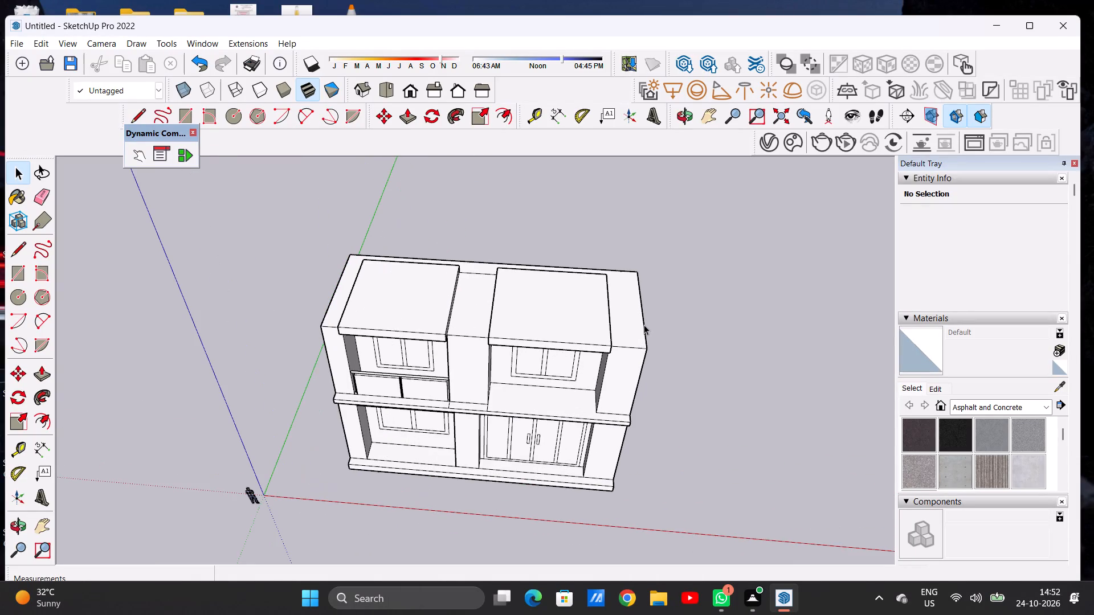
key("p")
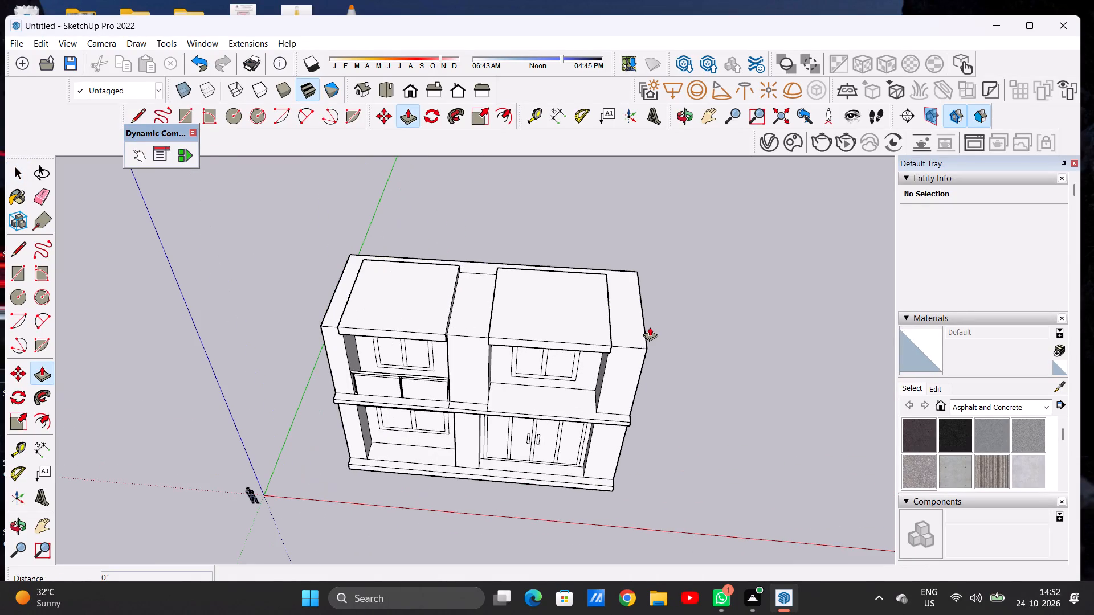
key("space")
scroll(656, 362, "down", 5)
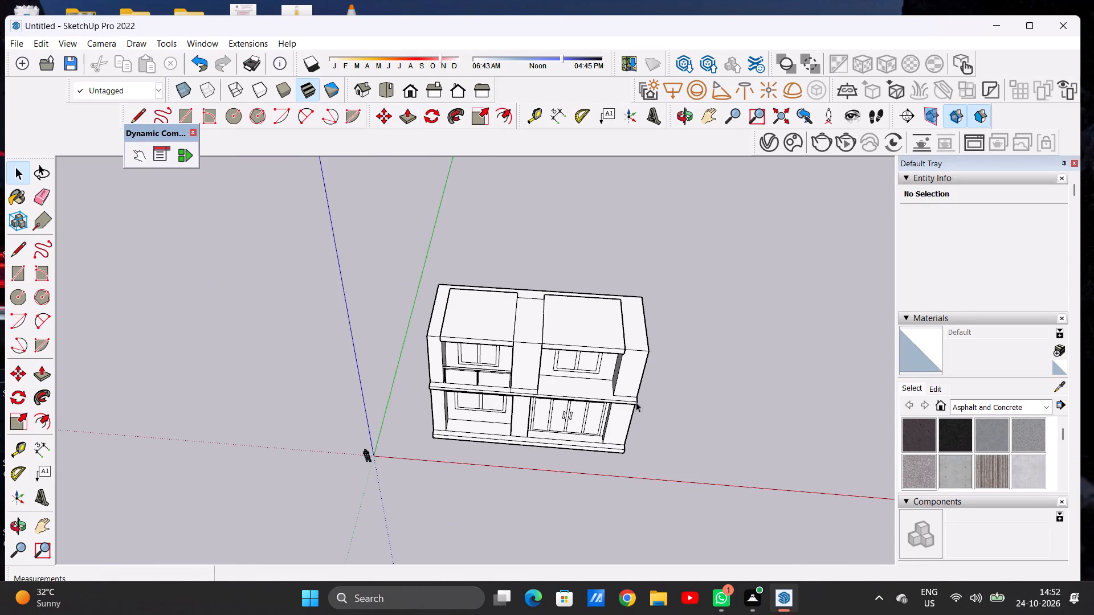
middle_click_drag(630, 415, 623, 388)
scroll(589, 399, "up", 11)
middle_click_drag(611, 374, 608, 423)
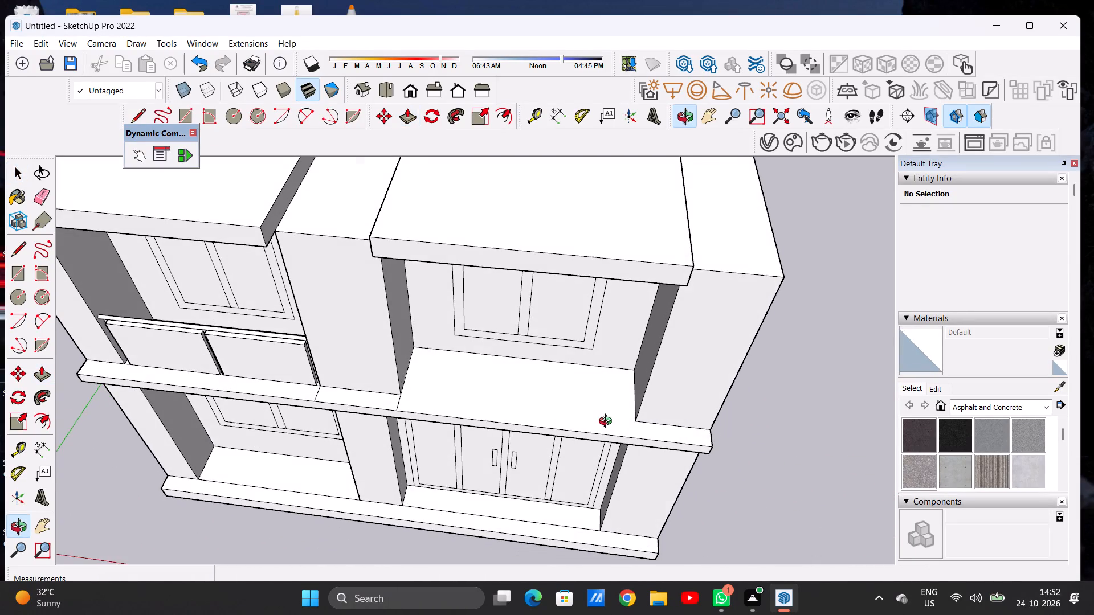
middle_click_drag(608, 423, 609, 424)
scroll(627, 366, "down", 2)
scroll(642, 387, "up", 6)
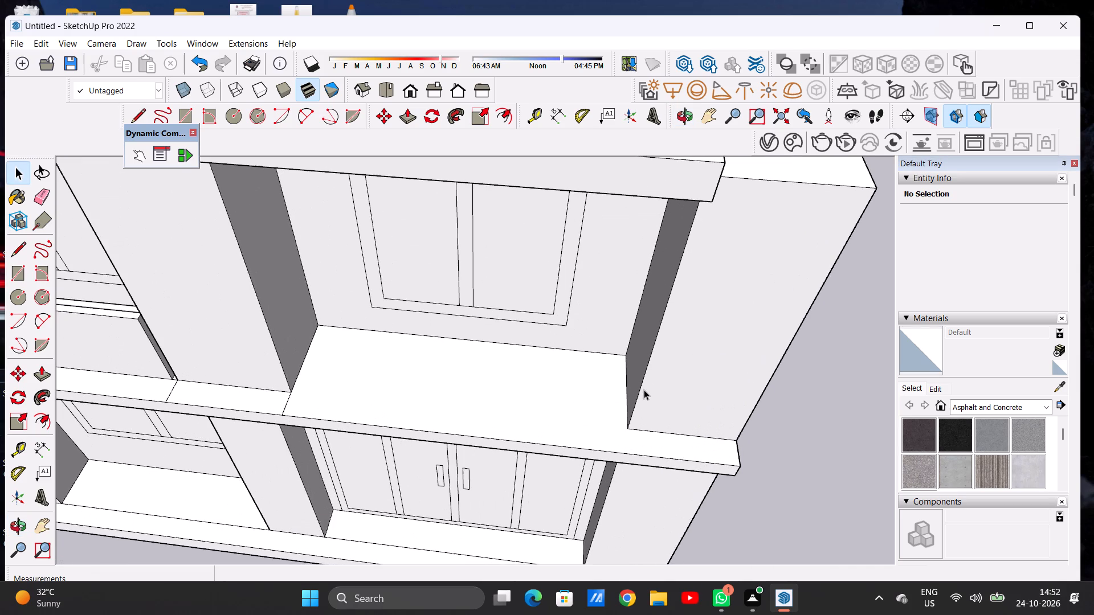
key("l")
scroll(595, 395, "up", 3)
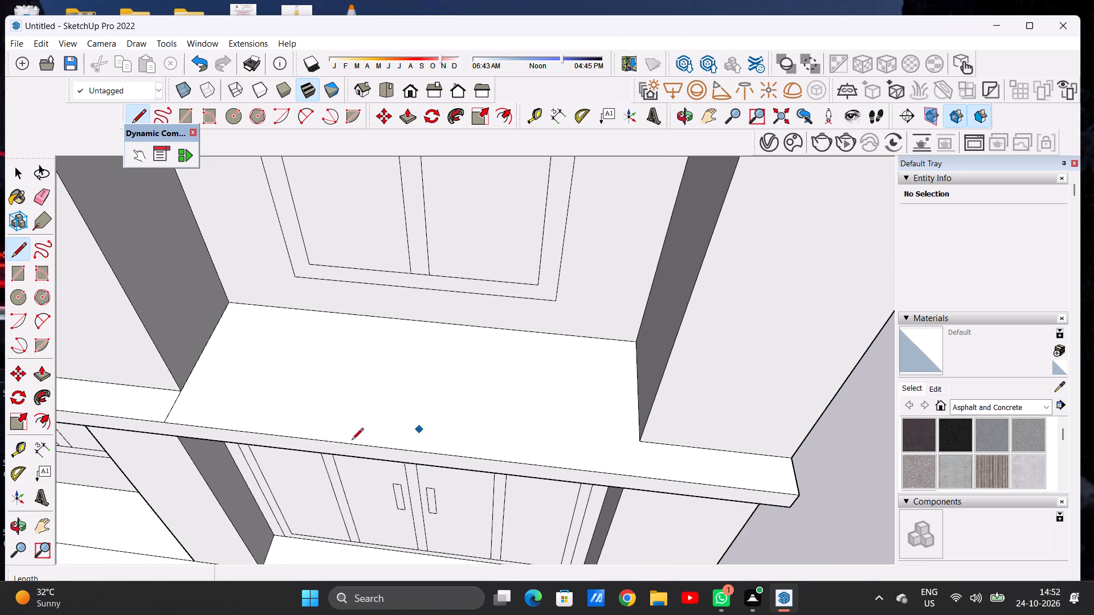
left_click(182, 387)
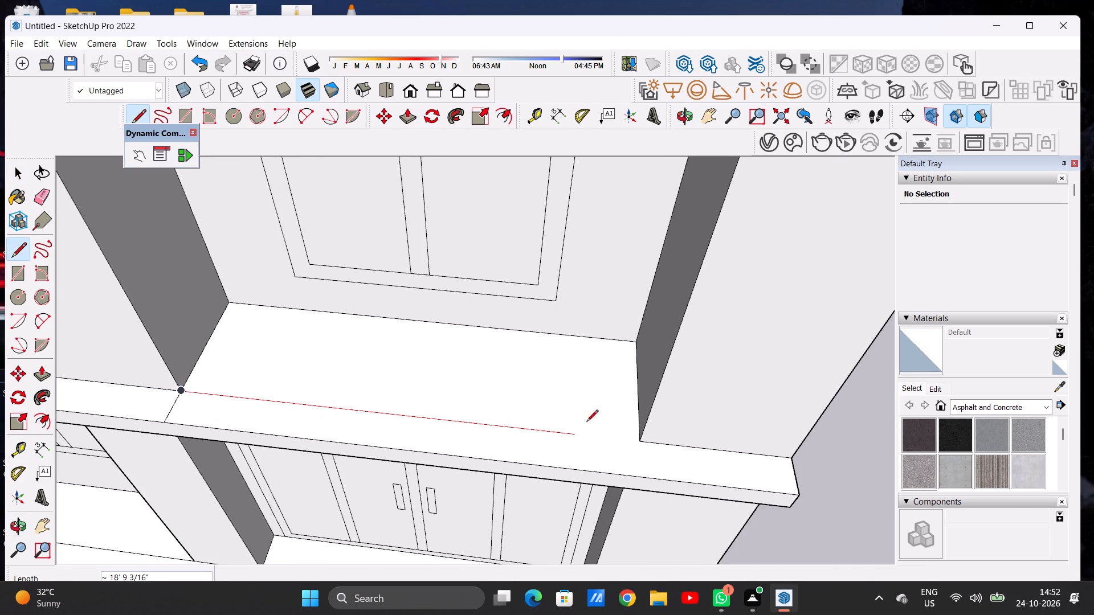
left_click(642, 440)
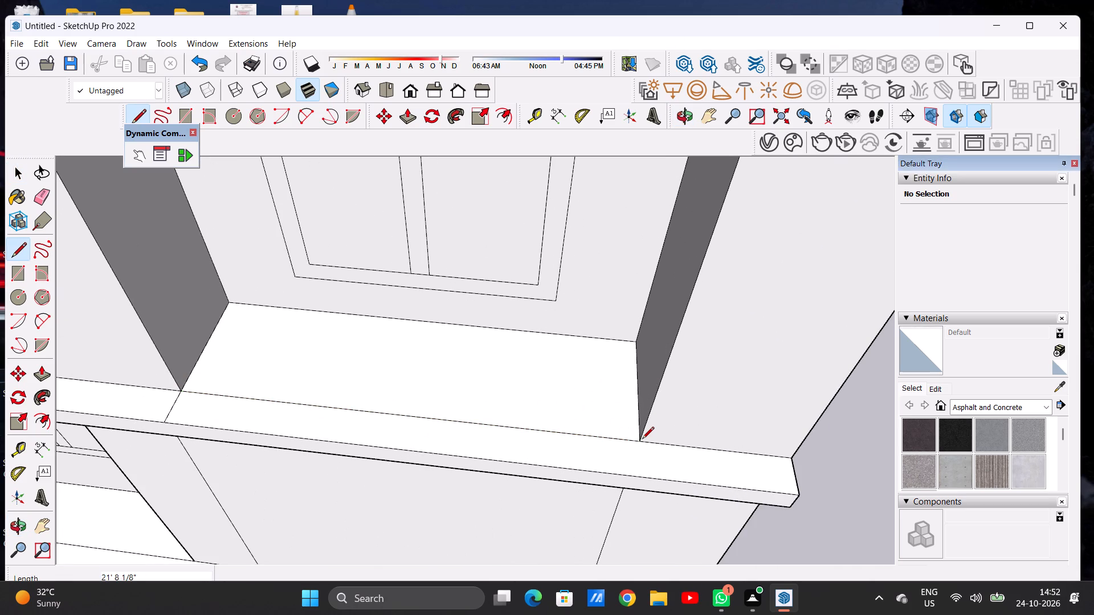
key("space")
Delete the face covering the ground-floor entrance opening.
scroll(622, 358, "down", 2)
scroll(622, 358, "up", 1)
scroll(622, 358, "down", 6)
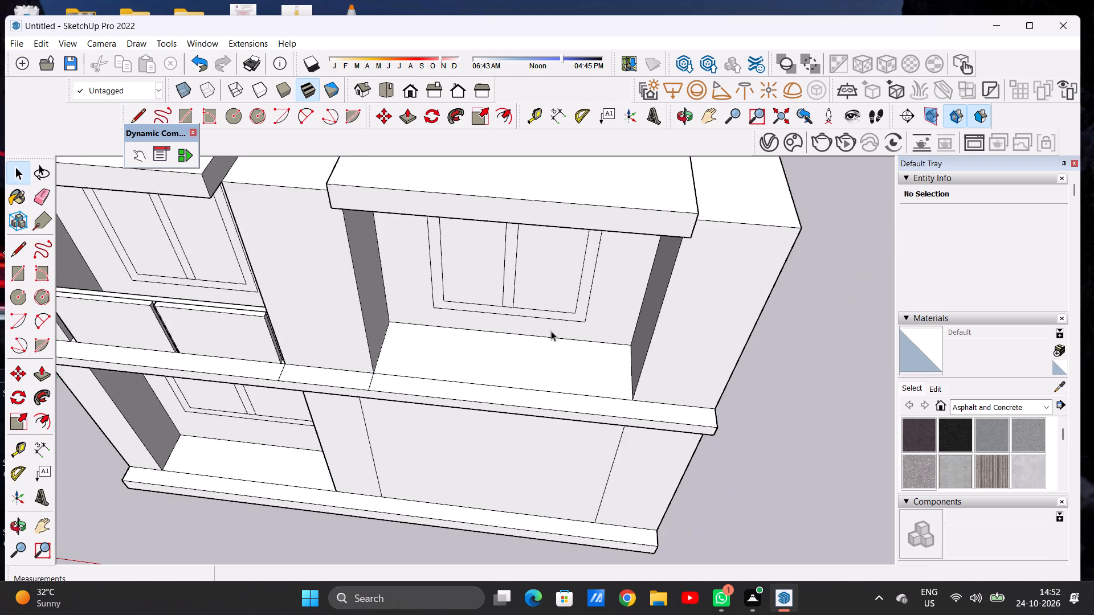
scroll(551, 331, "down", 3)
middle_click_drag(500, 457, 499, 388)
left_click(528, 419)
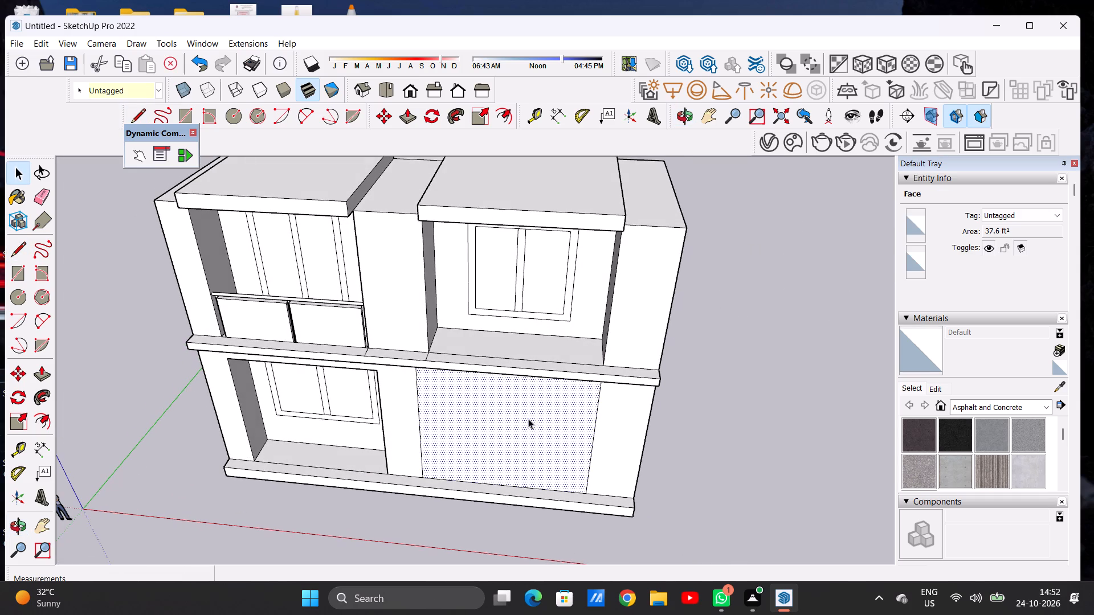
key("Delete")
Draw a parallel 21' 8 1/8" line across the same recess floor just behind the front line, marking off a narrow strip.
scroll(500, 404, "down", 5)
middle_click_drag(498, 375, 507, 494)
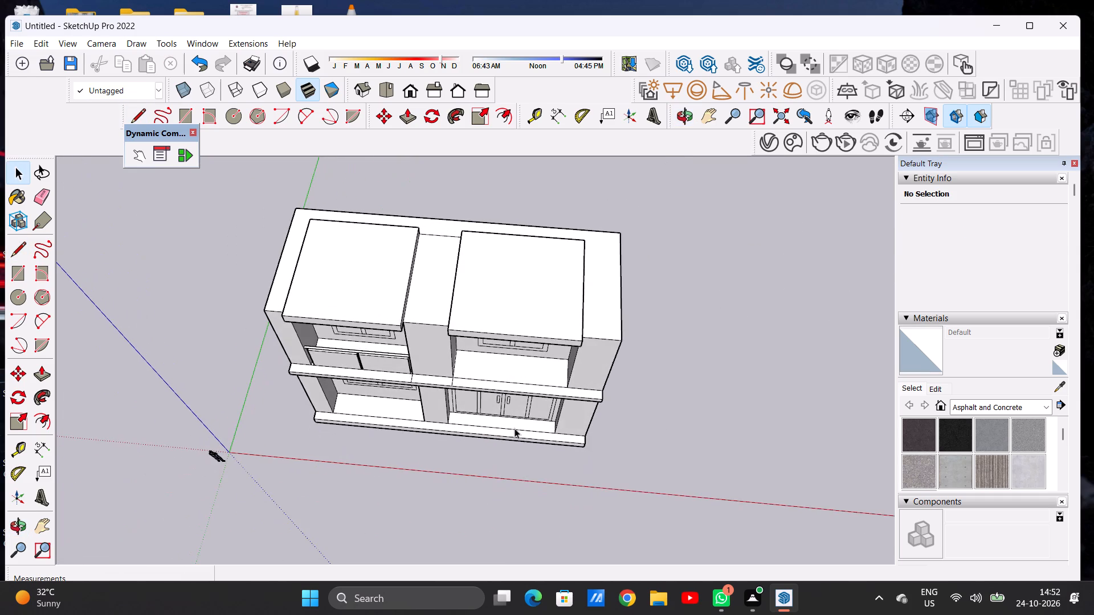
scroll(524, 366, "up", 4)
scroll(524, 366, "down", 2)
scroll(526, 371, "up", 6)
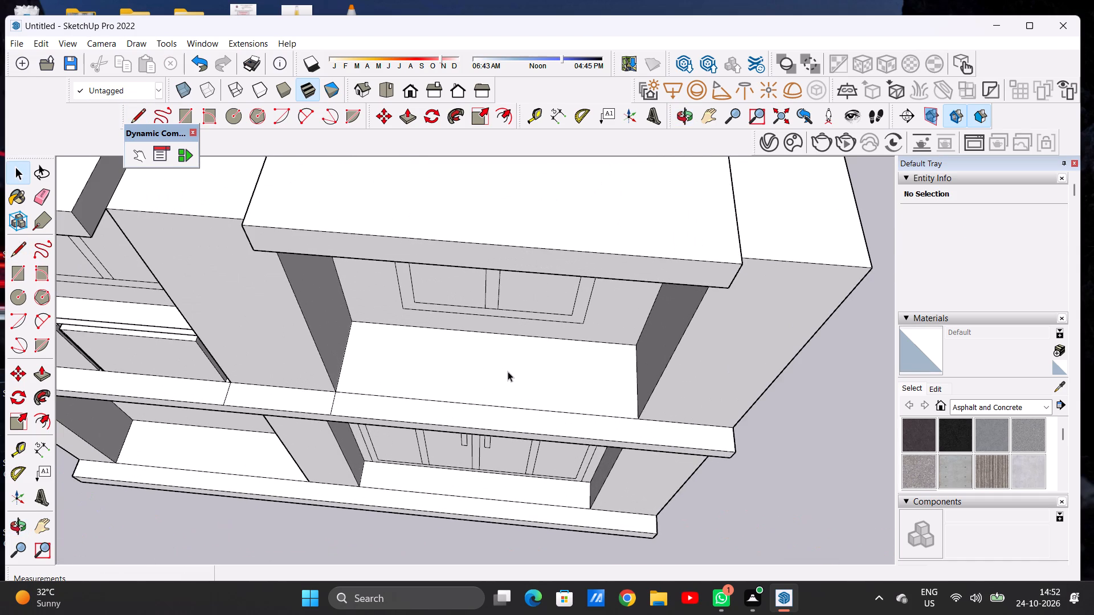
key("l")
scroll(505, 370, "up", 6)
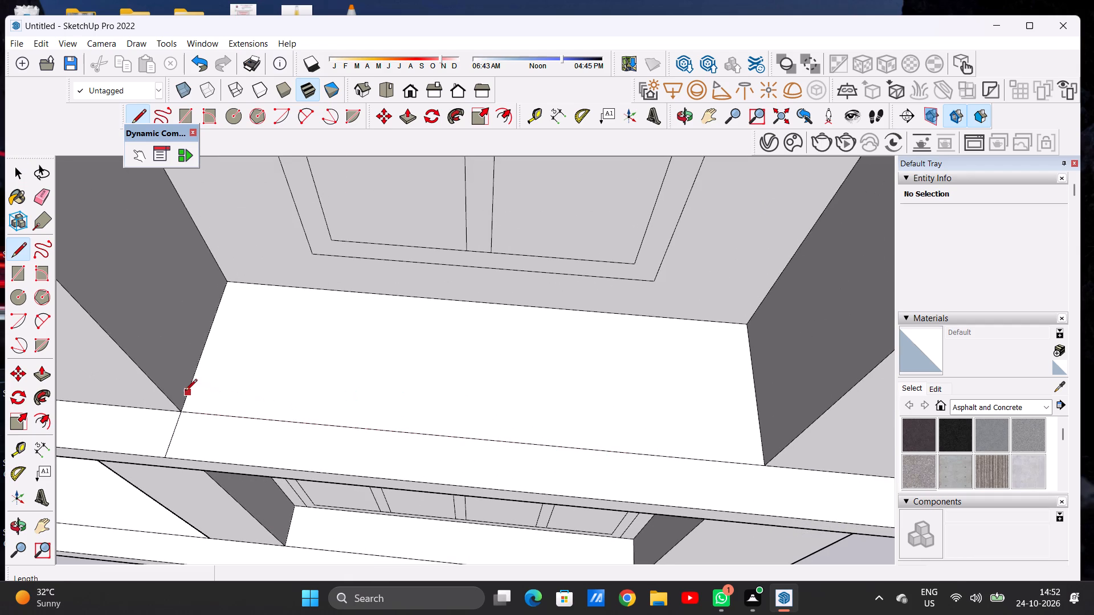
left_click(185, 389)
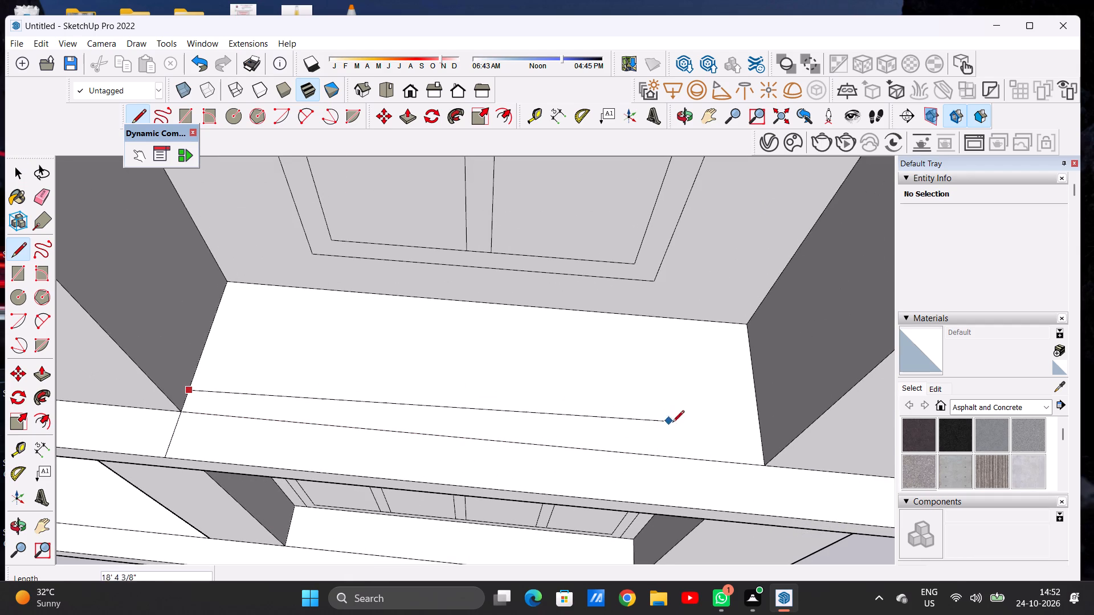
left_click(766, 445)
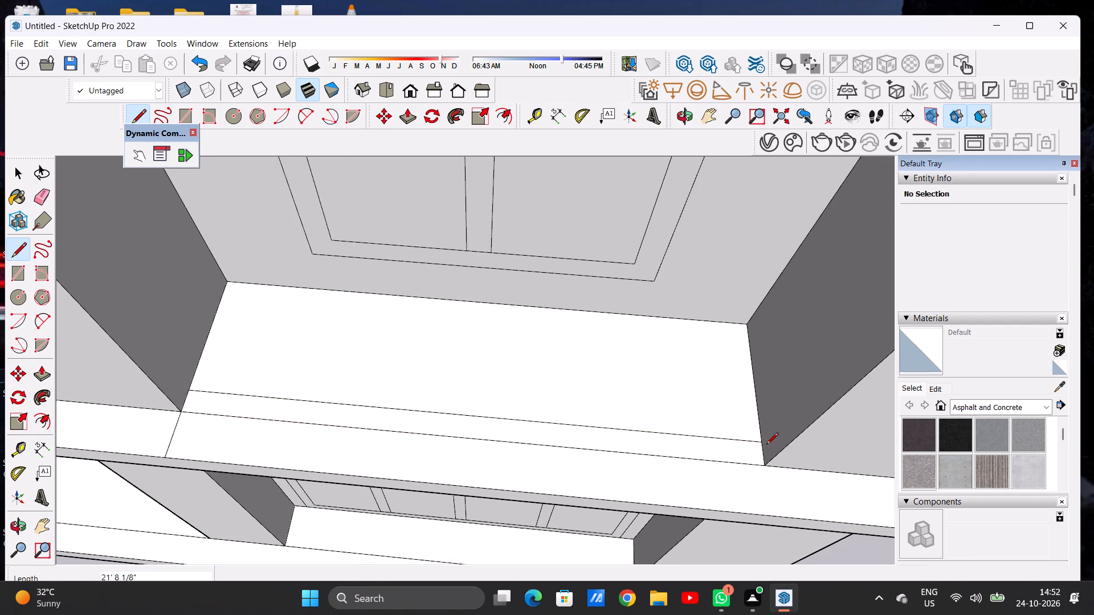
key("space")
Draw a circle of about 2 1/2" radius inside the narrow floor strip, at its balcony-side end beside the recess wall.
scroll(742, 437, "down", 16)
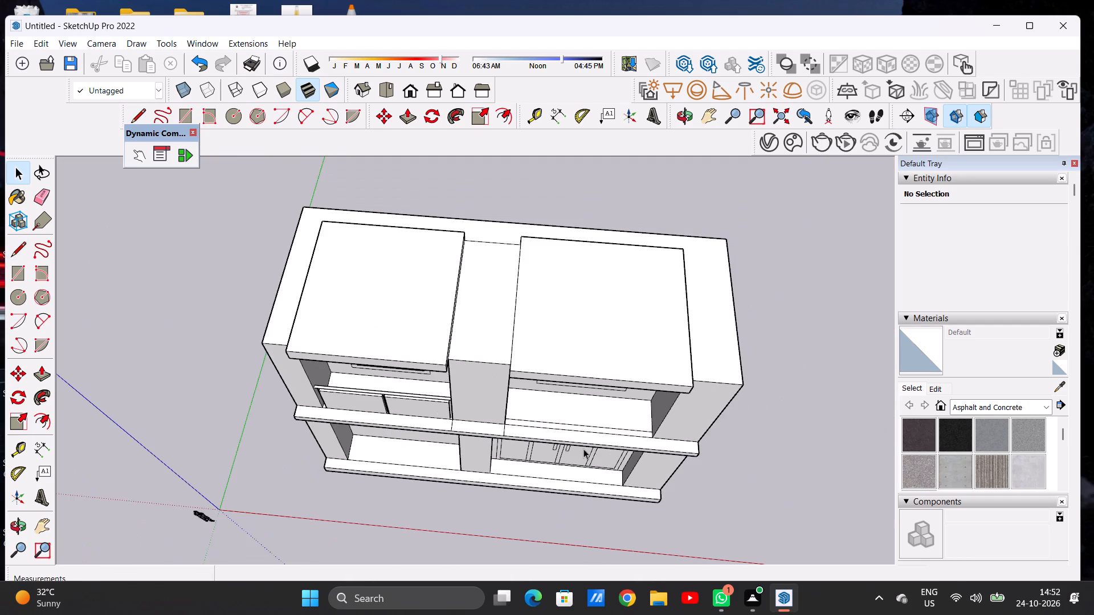
scroll(583, 449, "up", 1)
scroll(583, 449, "down", 1)
scroll(583, 449, "up", 9)
middle_click_drag(576, 428, 590, 440)
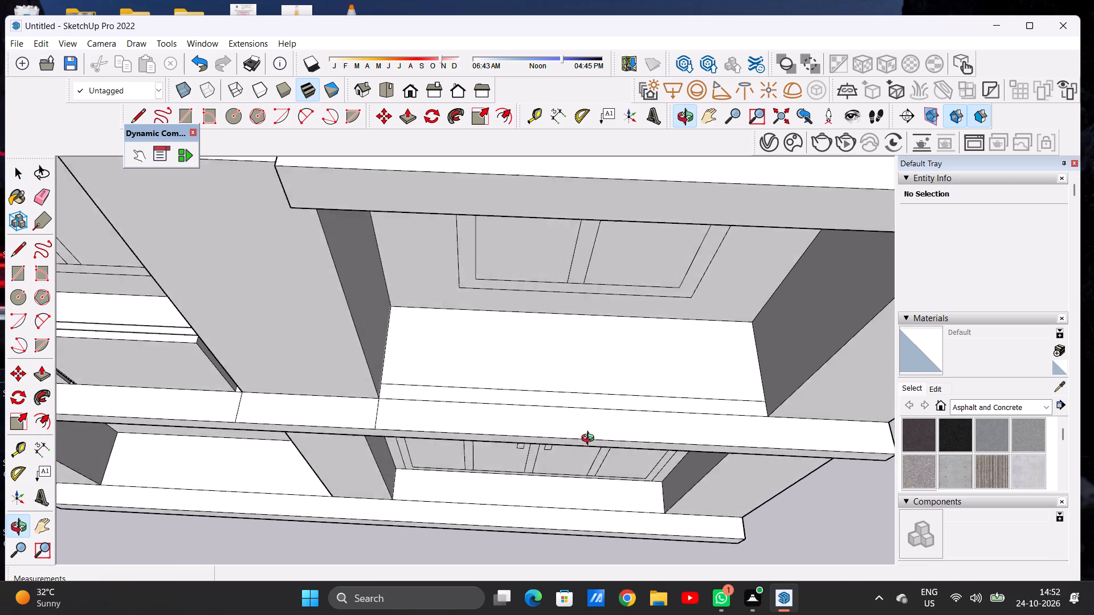
middle_click_drag(590, 440, 593, 442)
scroll(595, 407, "up", 3)
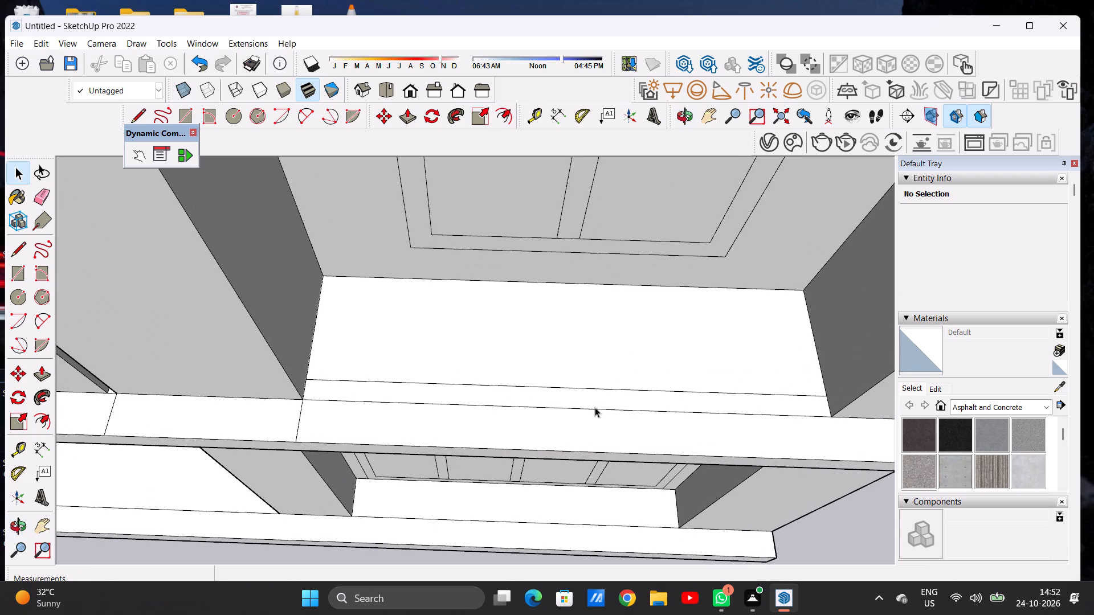
key("c")
scroll(598, 400, "up", 5)
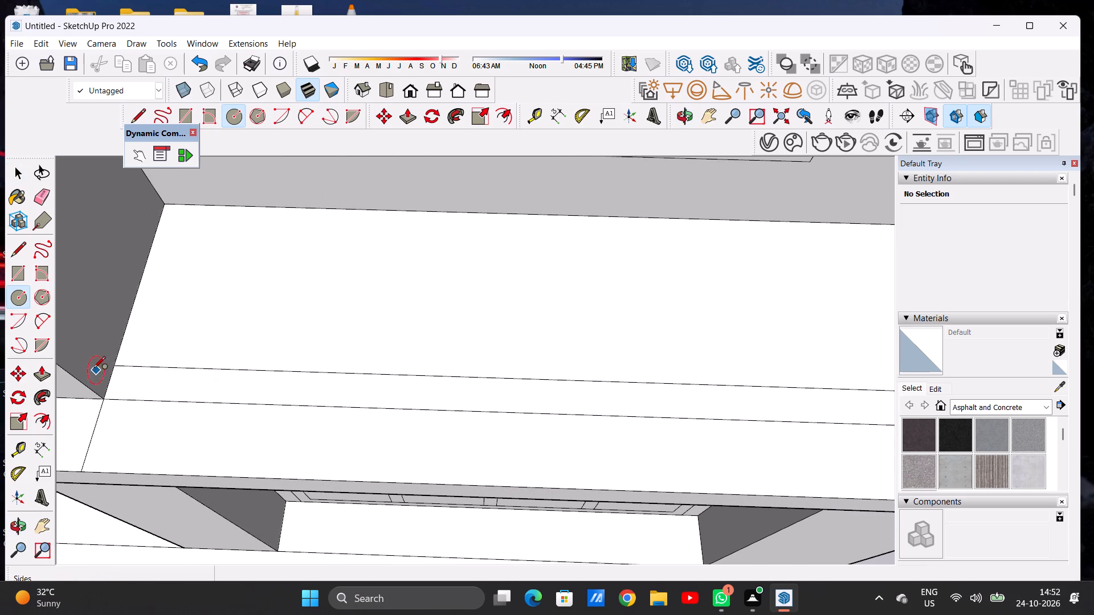
scroll(137, 388, "up", 1)
scroll(137, 388, "down", 1)
scroll(137, 388, "up", 3)
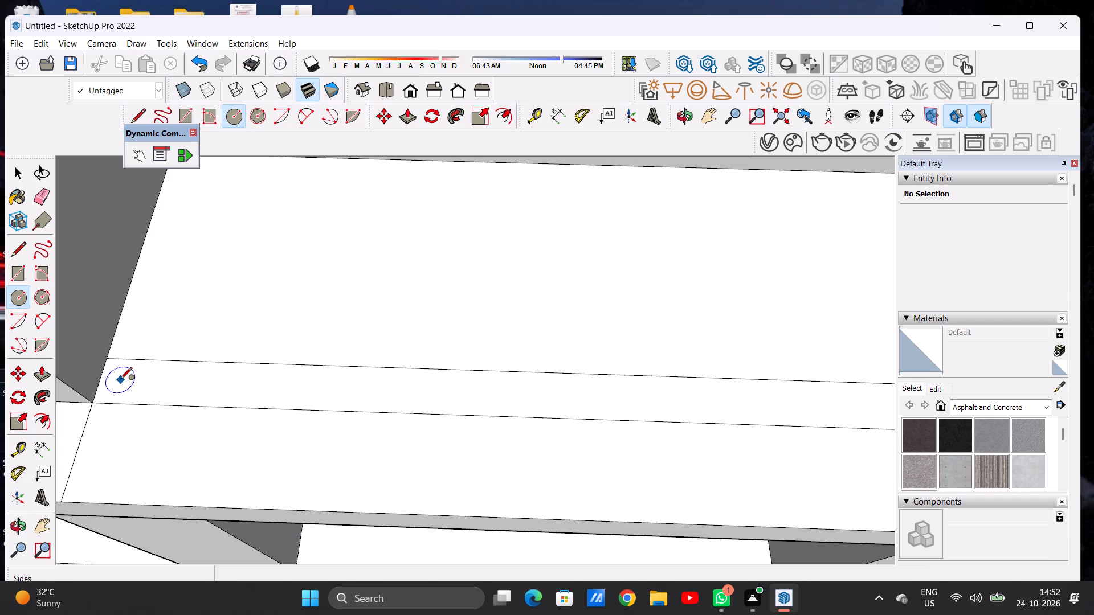
left_click(118, 383)
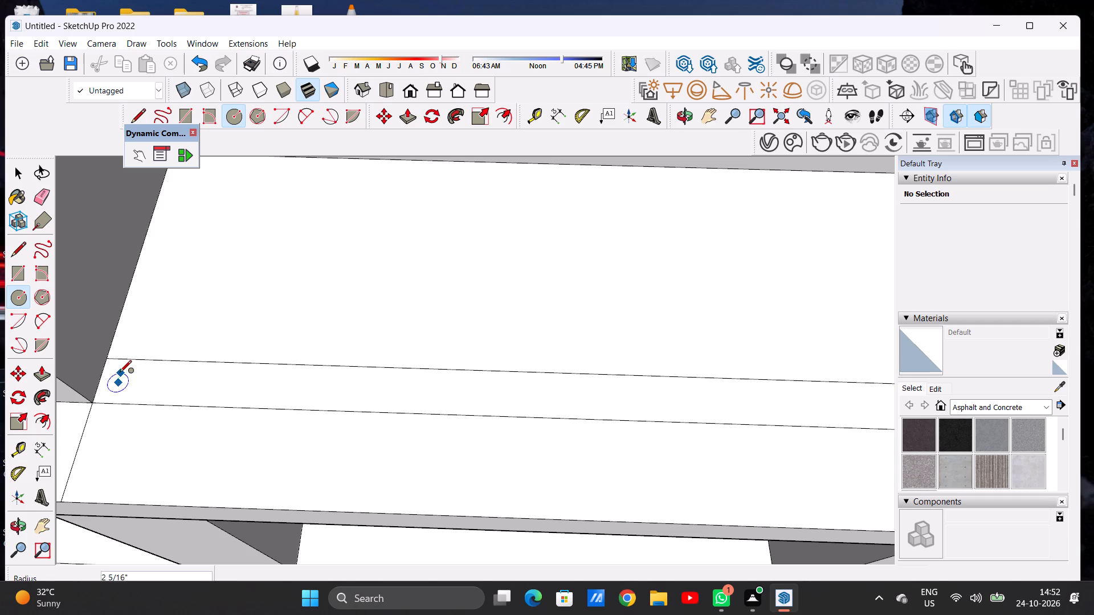
left_click(120, 372)
key("space")
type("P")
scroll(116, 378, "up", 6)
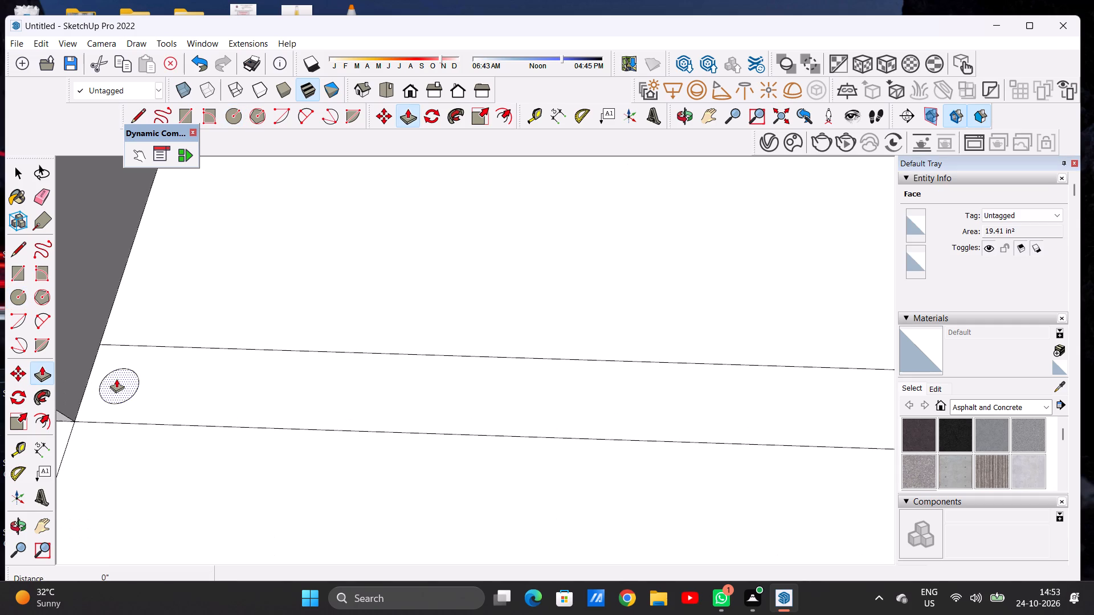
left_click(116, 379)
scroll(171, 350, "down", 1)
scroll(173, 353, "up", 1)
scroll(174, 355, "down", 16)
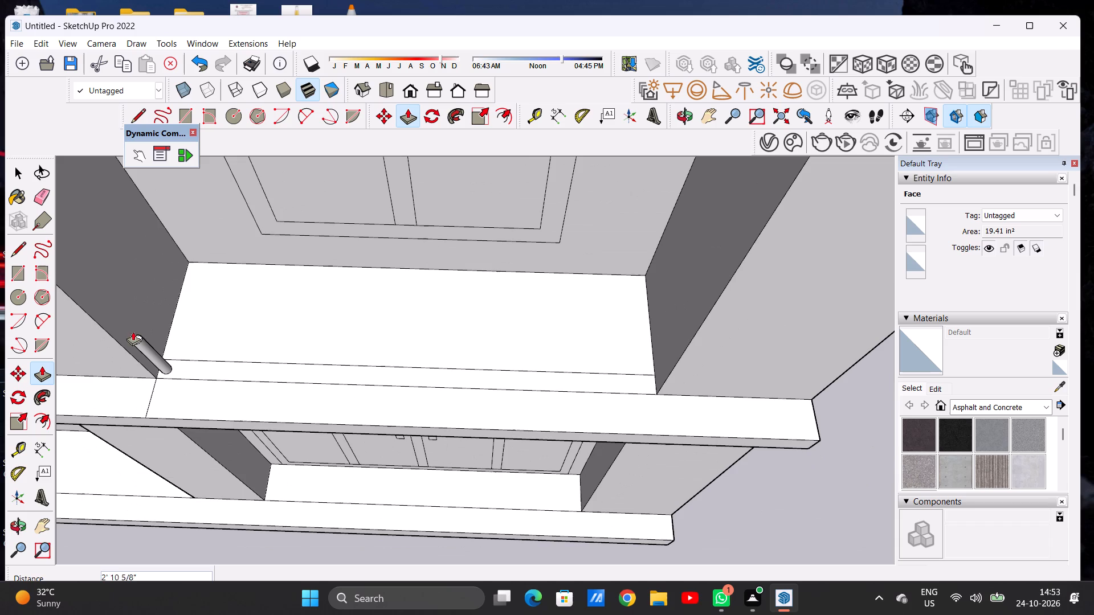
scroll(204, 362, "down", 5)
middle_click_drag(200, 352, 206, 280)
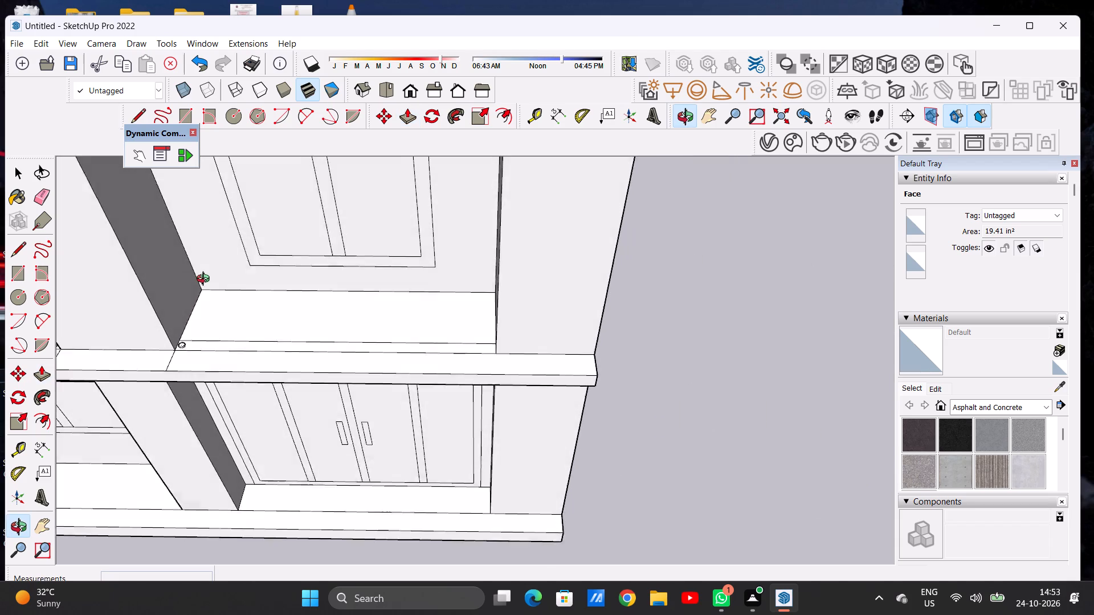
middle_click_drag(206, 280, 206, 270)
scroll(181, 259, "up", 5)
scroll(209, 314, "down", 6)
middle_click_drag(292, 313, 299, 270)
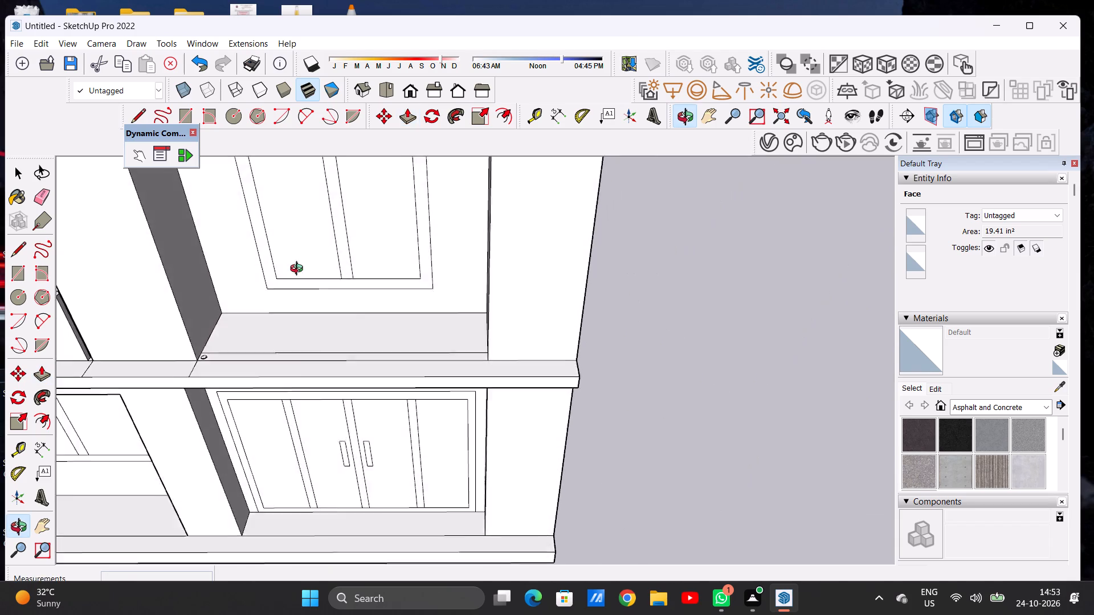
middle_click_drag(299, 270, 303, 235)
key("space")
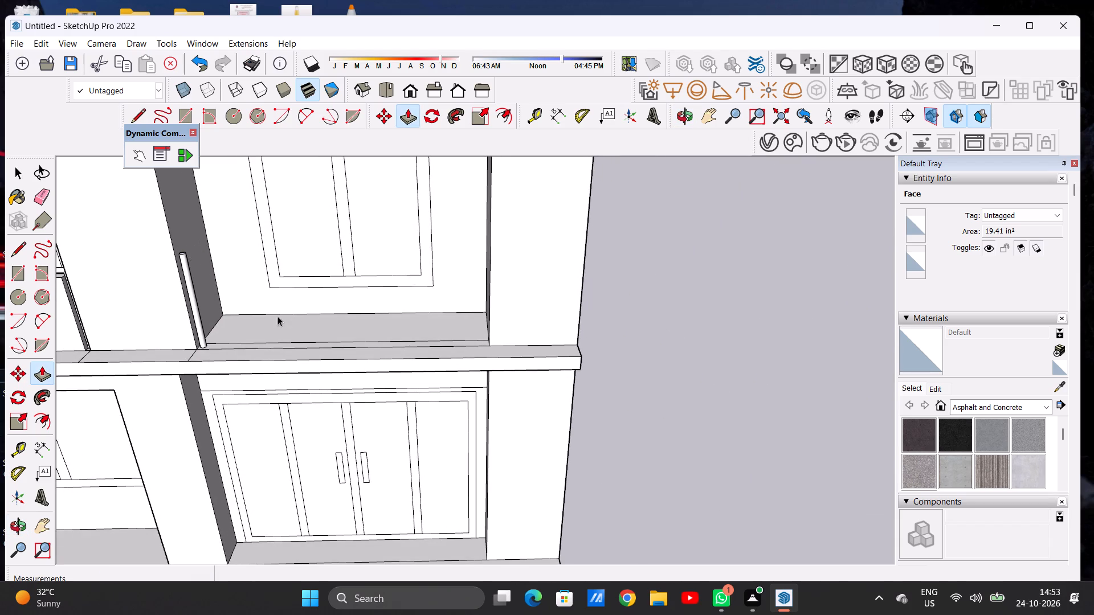
Copy the small post circle along the recess floor strip to its opposite end, about 20' 11 15/16" away.
scroll(365, 358, "down", 5)
scroll(300, 356, "up", 3)
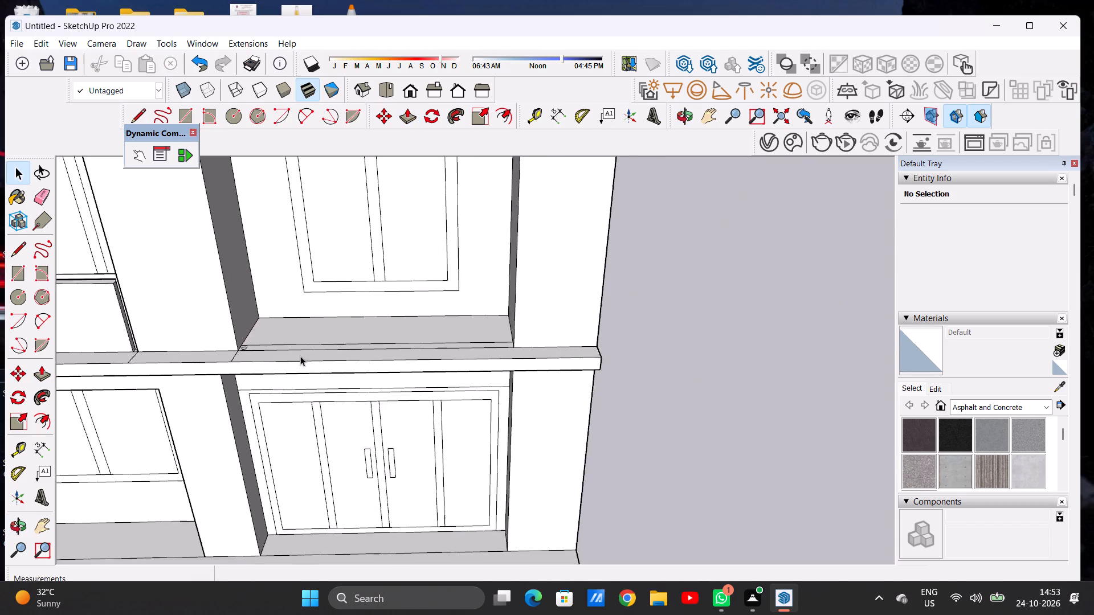
scroll(300, 356, "up", 2)
middle_click_drag(366, 344, 377, 422)
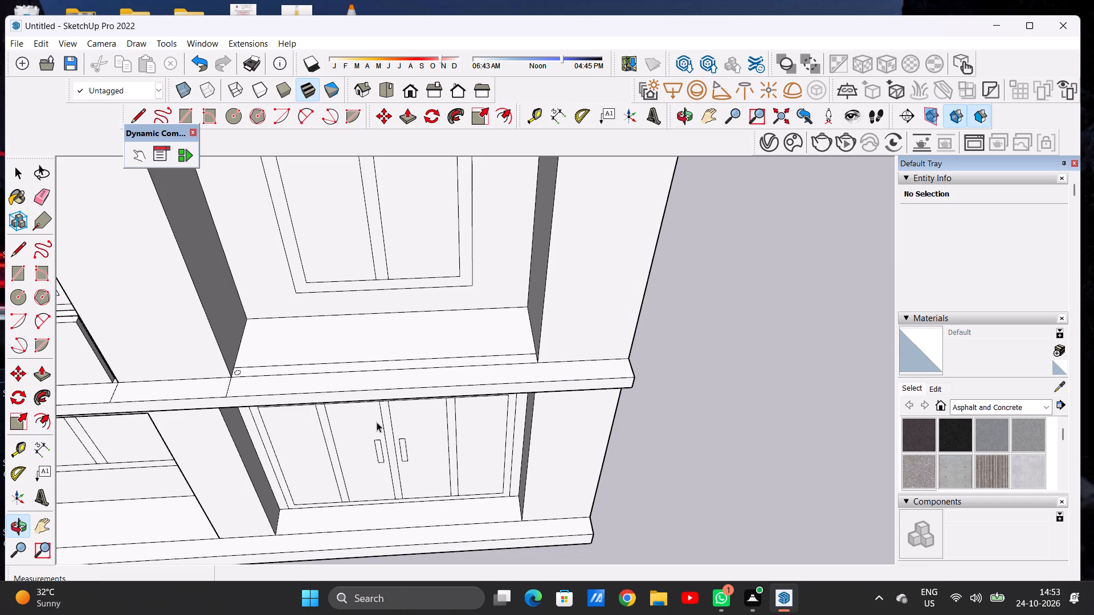
scroll(379, 421, "down", 6)
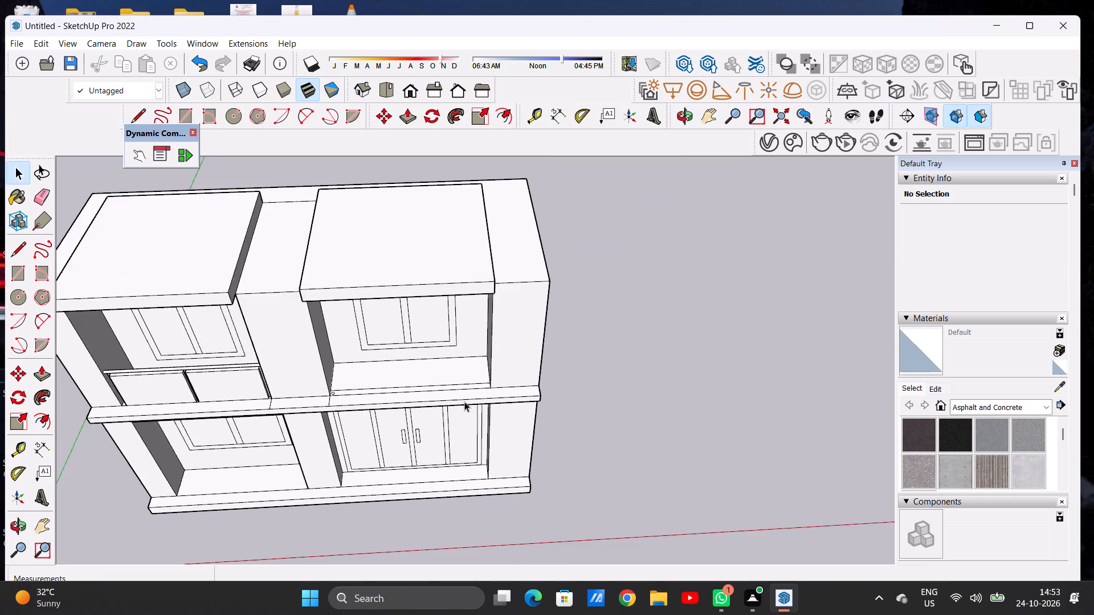
middle_click_drag(454, 397, 440, 361)
scroll(308, 388, "up", 18)
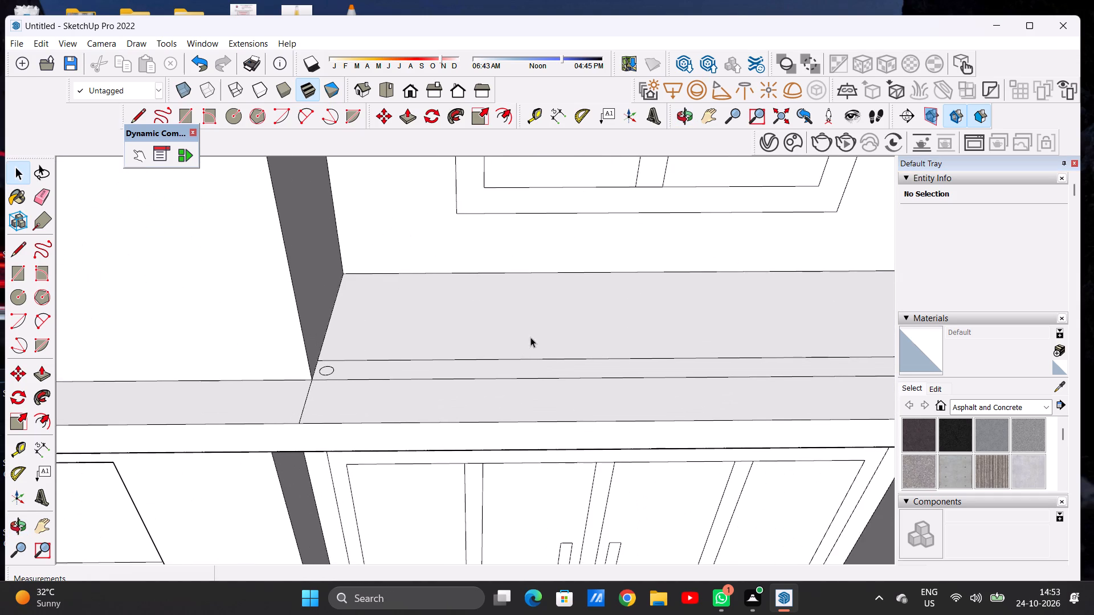
middle_click_drag(530, 337, 522, 393)
scroll(334, 390, "down", 12)
scroll(489, 380, "up", 6)
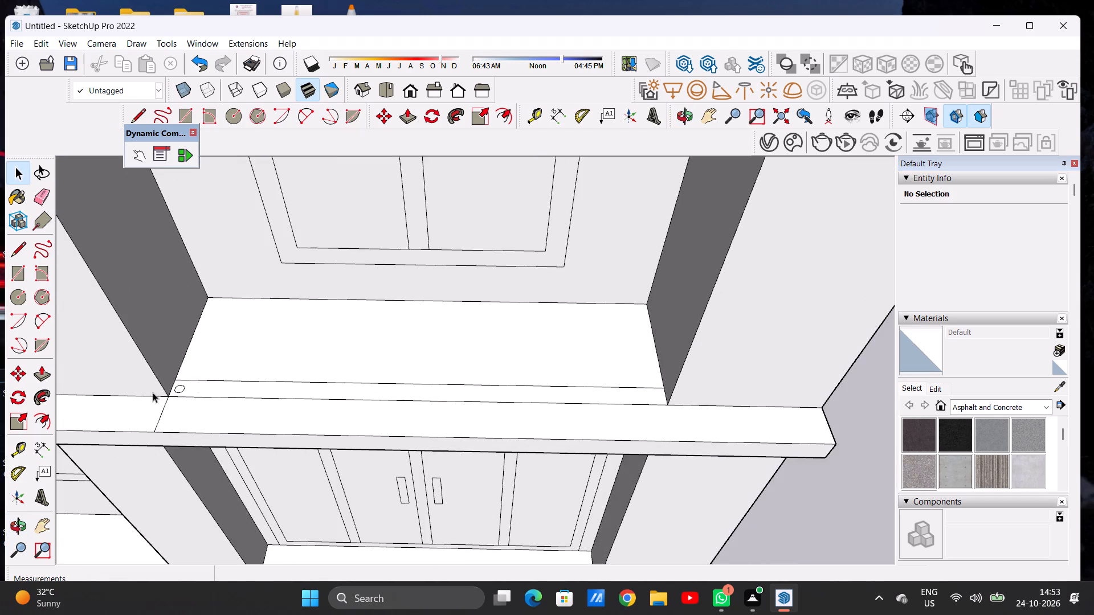
scroll(198, 383, "up", 14)
double_click(142, 404)
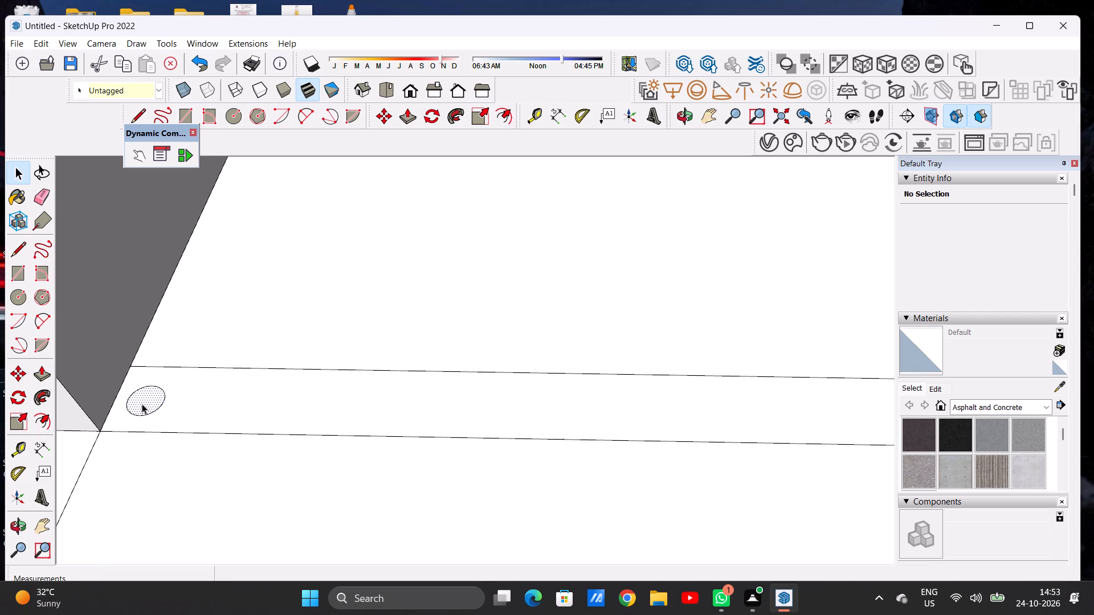
key("m")
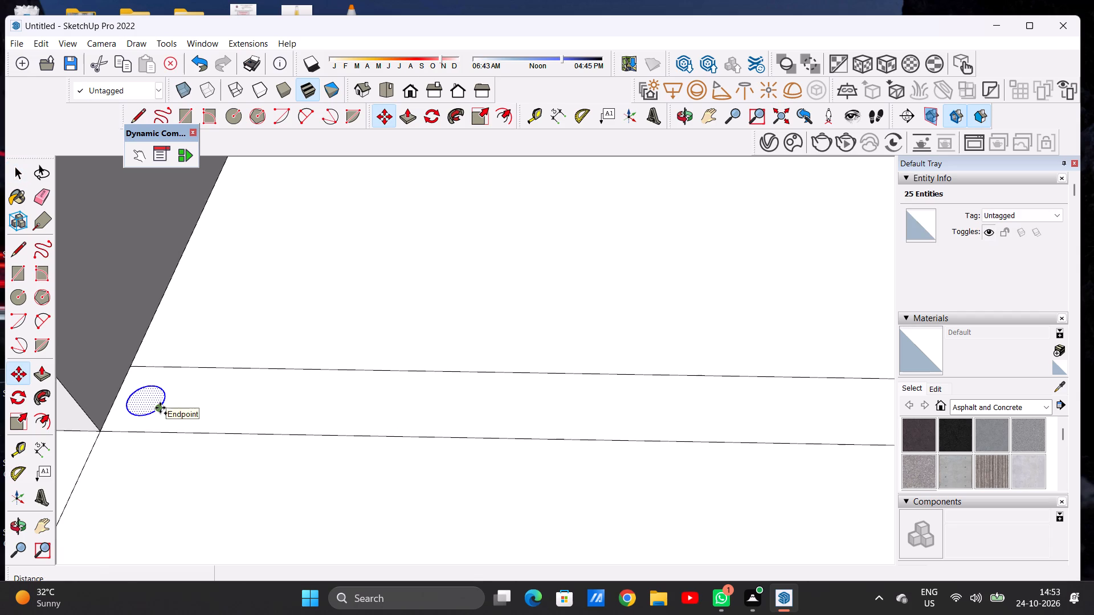
left_click(160, 408)
scroll(256, 404, "down", 14)
scroll(255, 404, "up", 1)
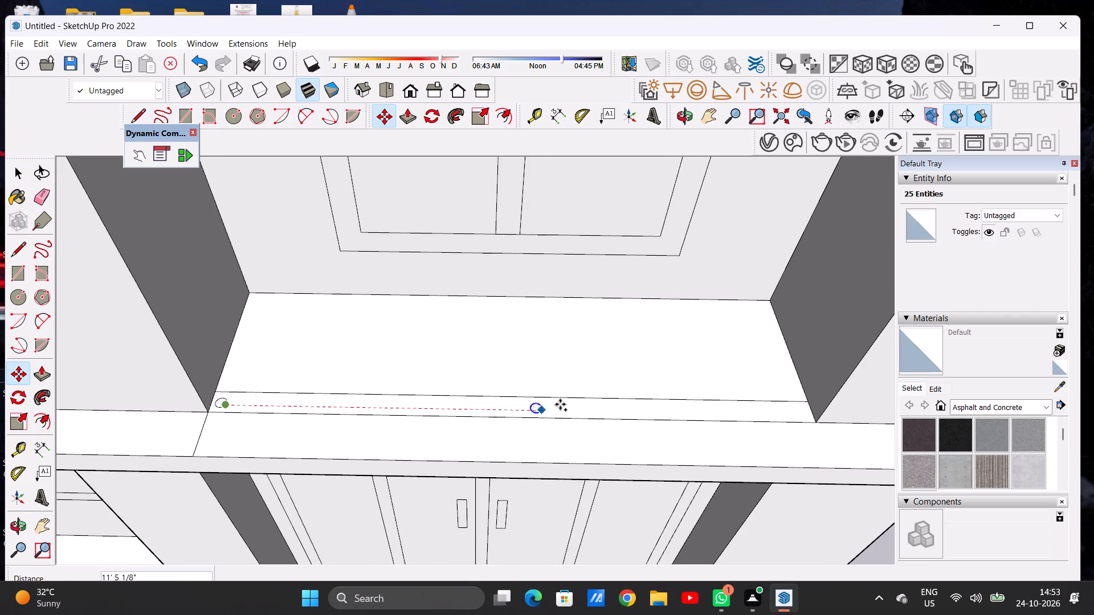
scroll(757, 398, "up", 4)
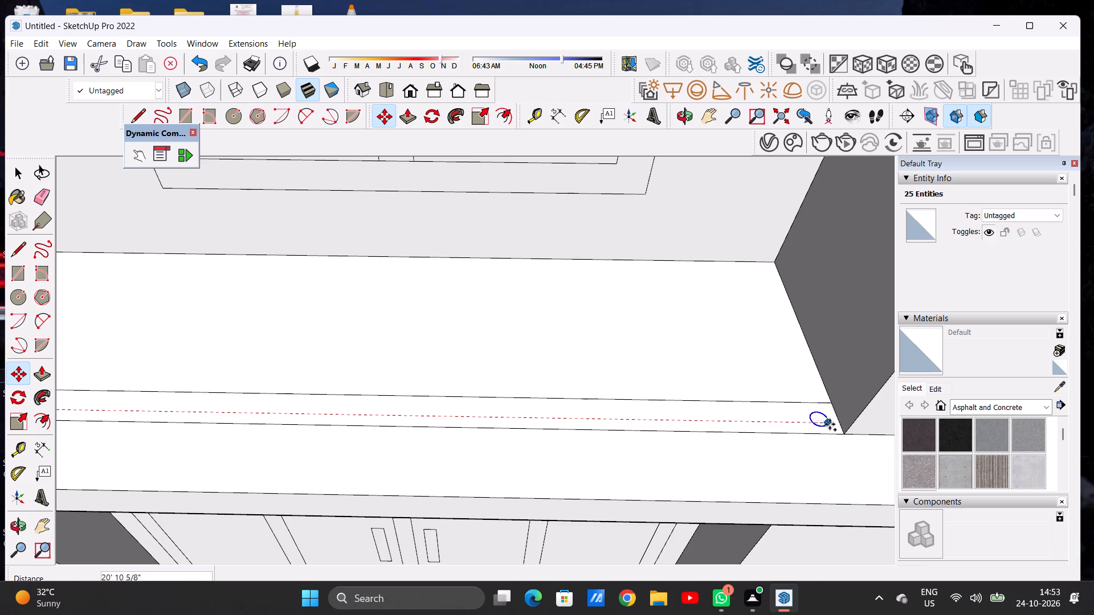
left_click(834, 425)
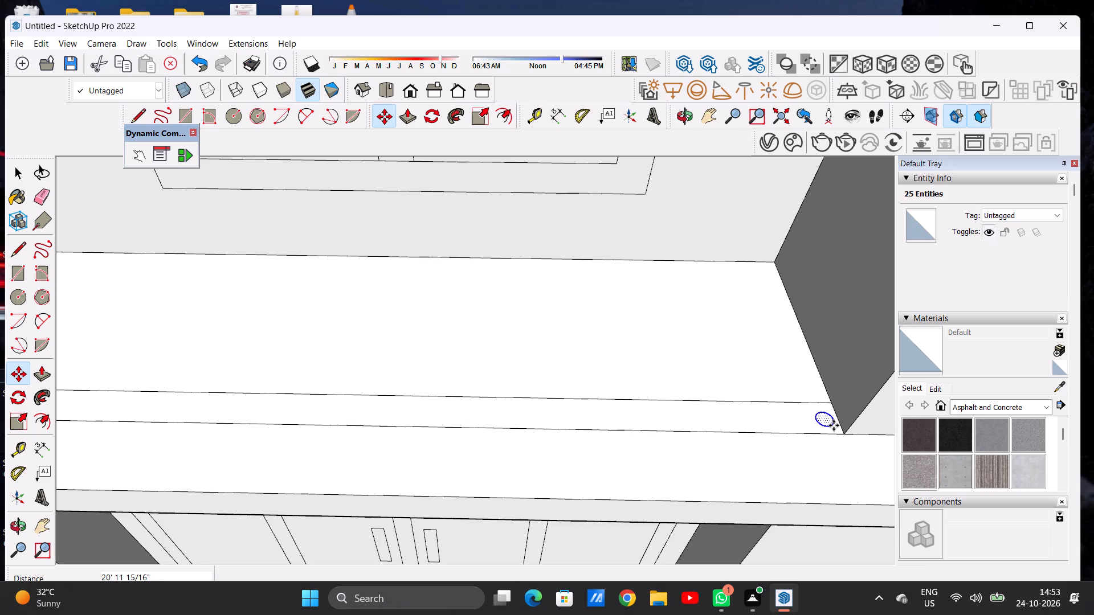
Copy the far-end post circle back along the strip to its middle, about 10' 11 9/16" away.
left_click(834, 425)
scroll(711, 418, "down", 5)
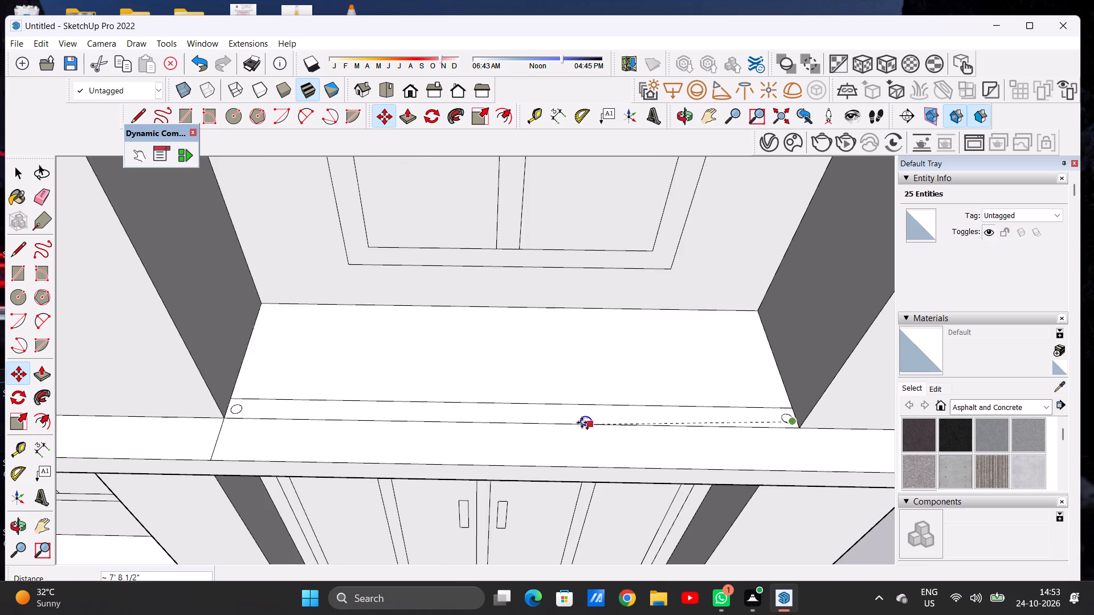
left_click(502, 413)
key("space")
scroll(466, 397, "down", 17)
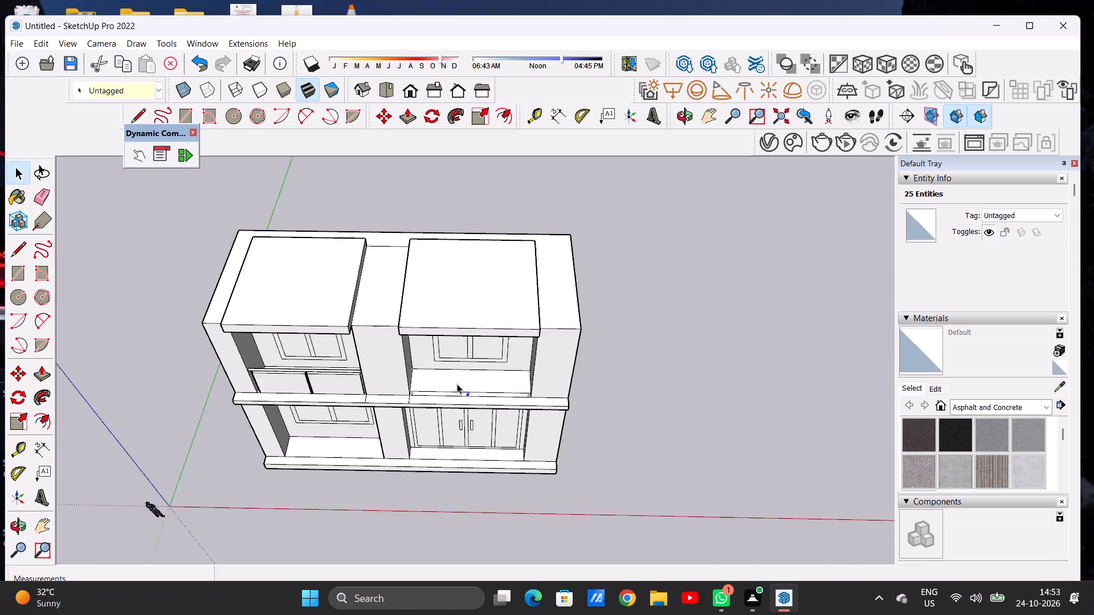
scroll(457, 384, "up", 1)
left_click(673, 330)
scroll(445, 394, "up", 11)
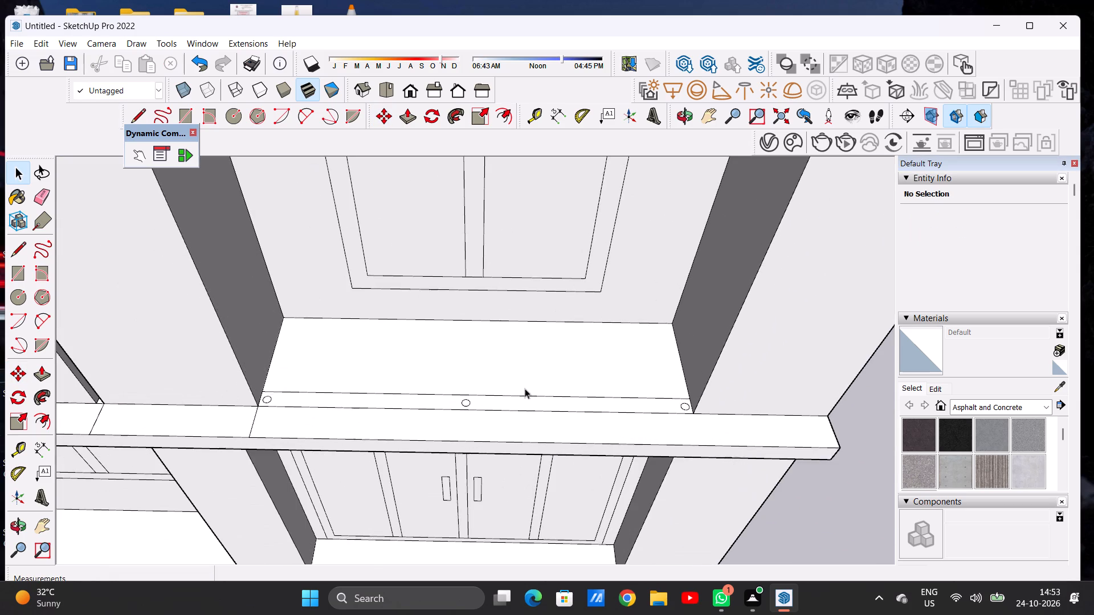
Draw a circle of about 2 11/16" radius on the balcony-side wall of the recess, above the first post circle.
middle_click_drag(523, 404, 412, 339)
scroll(485, 437, "down", 8)
scroll(529, 458, "up", 1)
scroll(529, 458, "down", 2)
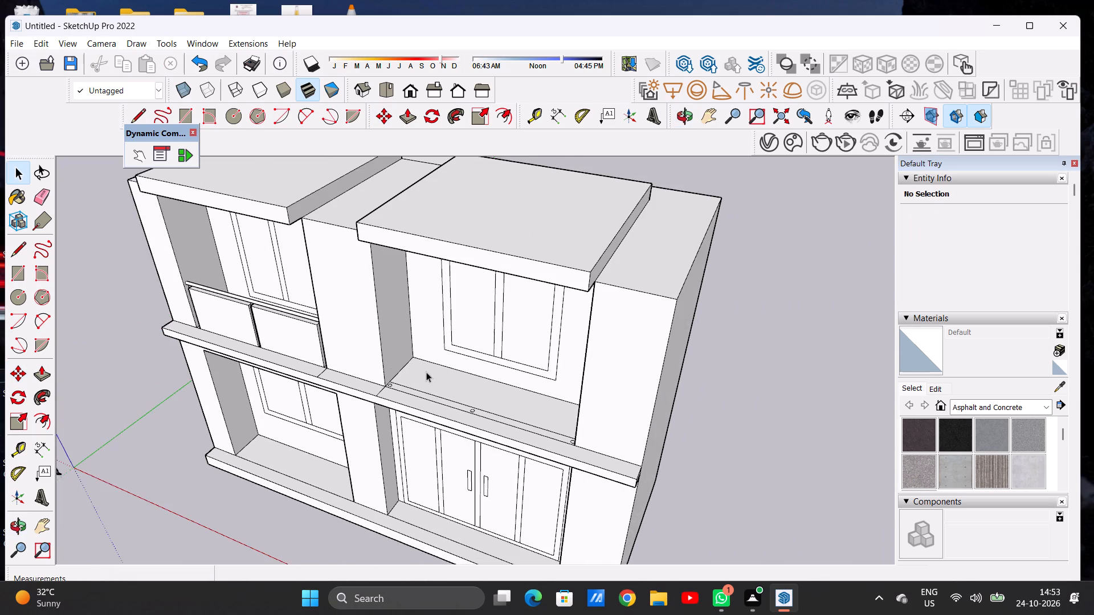
scroll(383, 328, "up", 6)
middle_click_drag(485, 372, 370, 300)
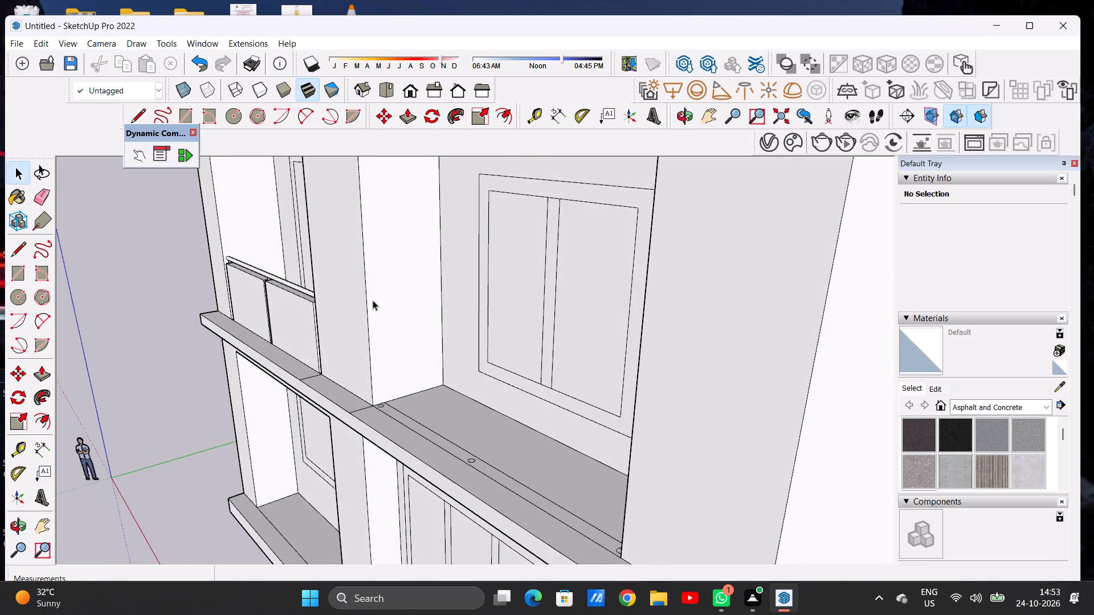
scroll(385, 302, "up", 6)
middle_click_drag(385, 346, 376, 330)
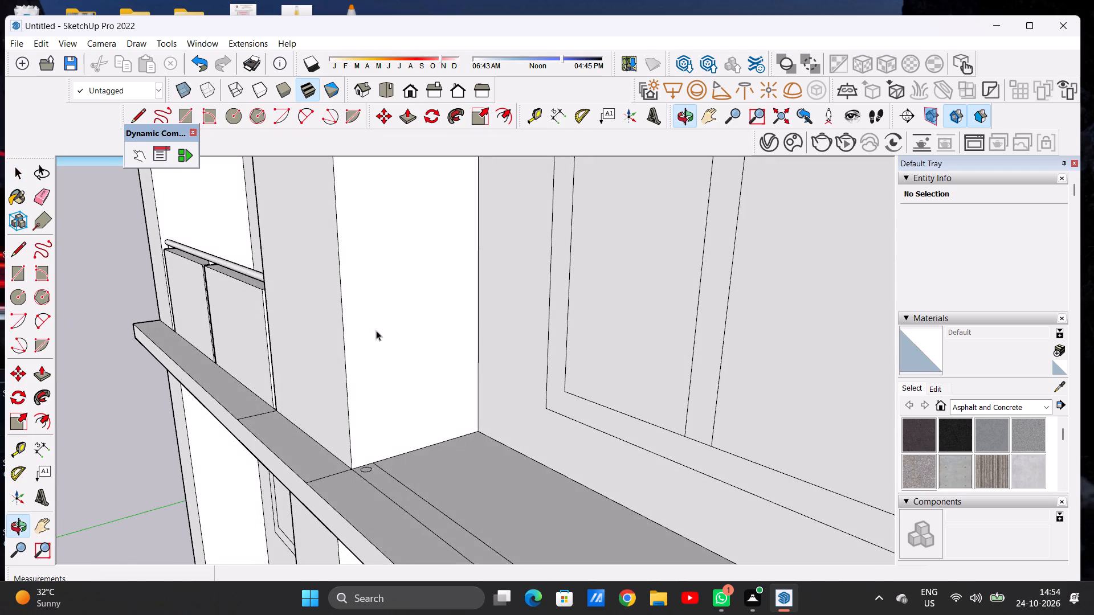
key("c")
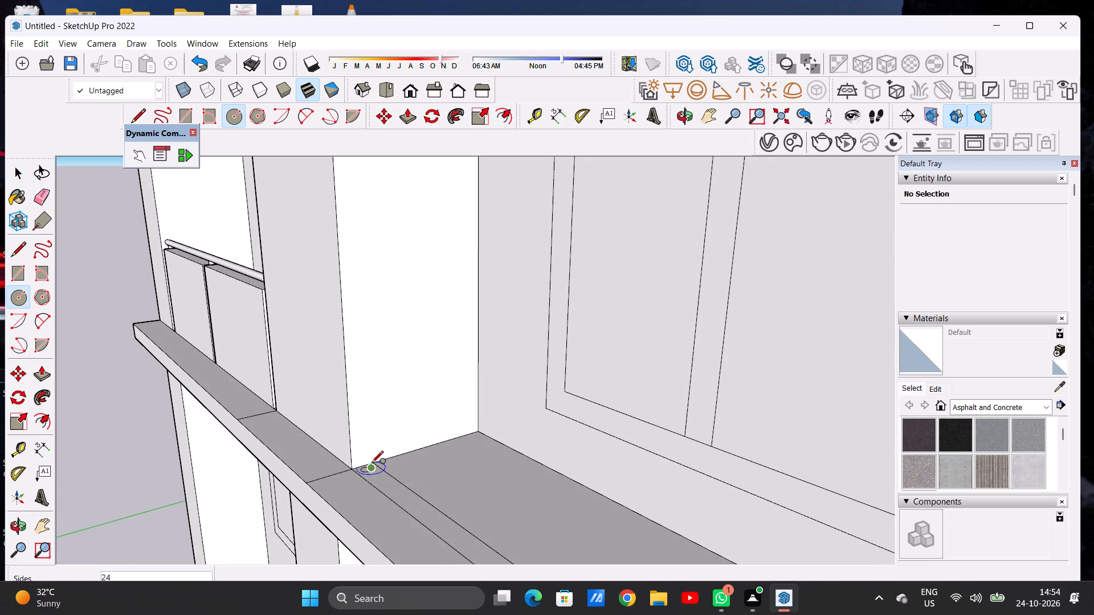
scroll(357, 305, "up", 3)
left_click(357, 305)
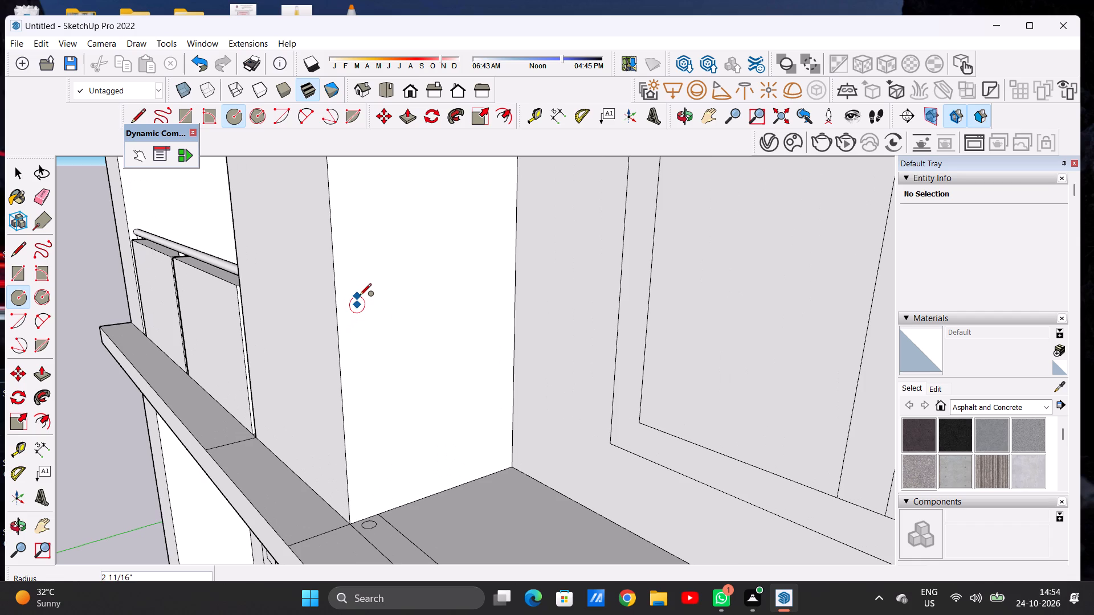
left_click(360, 296)
key("space")
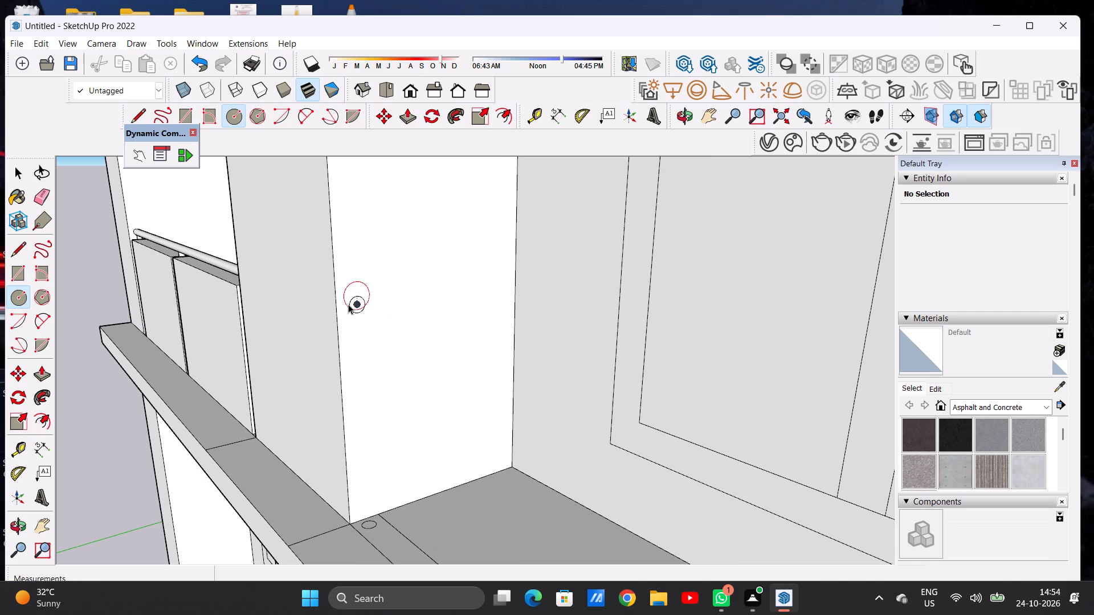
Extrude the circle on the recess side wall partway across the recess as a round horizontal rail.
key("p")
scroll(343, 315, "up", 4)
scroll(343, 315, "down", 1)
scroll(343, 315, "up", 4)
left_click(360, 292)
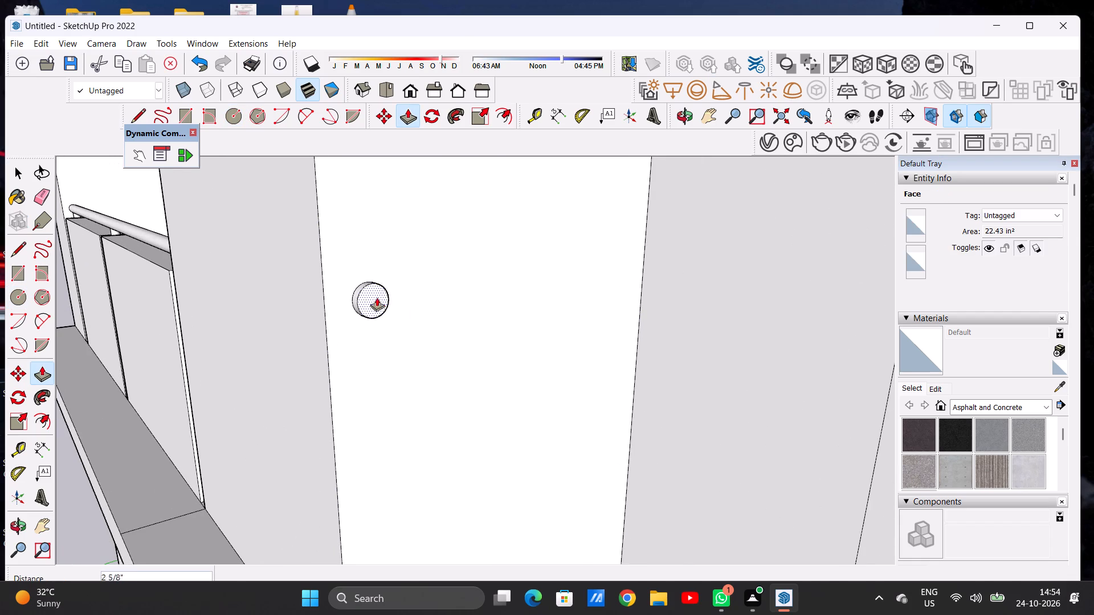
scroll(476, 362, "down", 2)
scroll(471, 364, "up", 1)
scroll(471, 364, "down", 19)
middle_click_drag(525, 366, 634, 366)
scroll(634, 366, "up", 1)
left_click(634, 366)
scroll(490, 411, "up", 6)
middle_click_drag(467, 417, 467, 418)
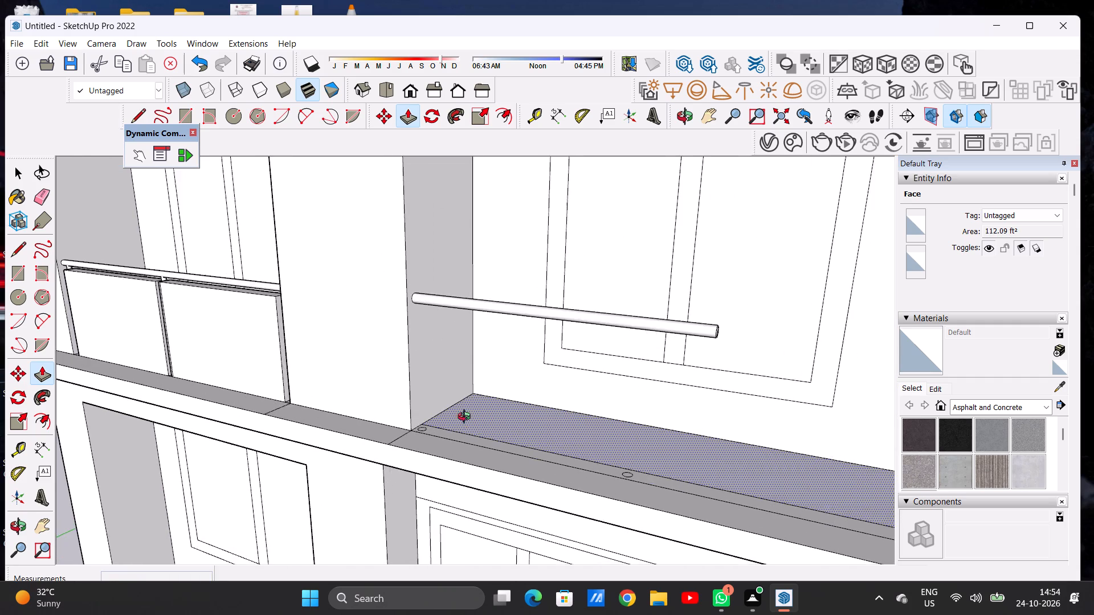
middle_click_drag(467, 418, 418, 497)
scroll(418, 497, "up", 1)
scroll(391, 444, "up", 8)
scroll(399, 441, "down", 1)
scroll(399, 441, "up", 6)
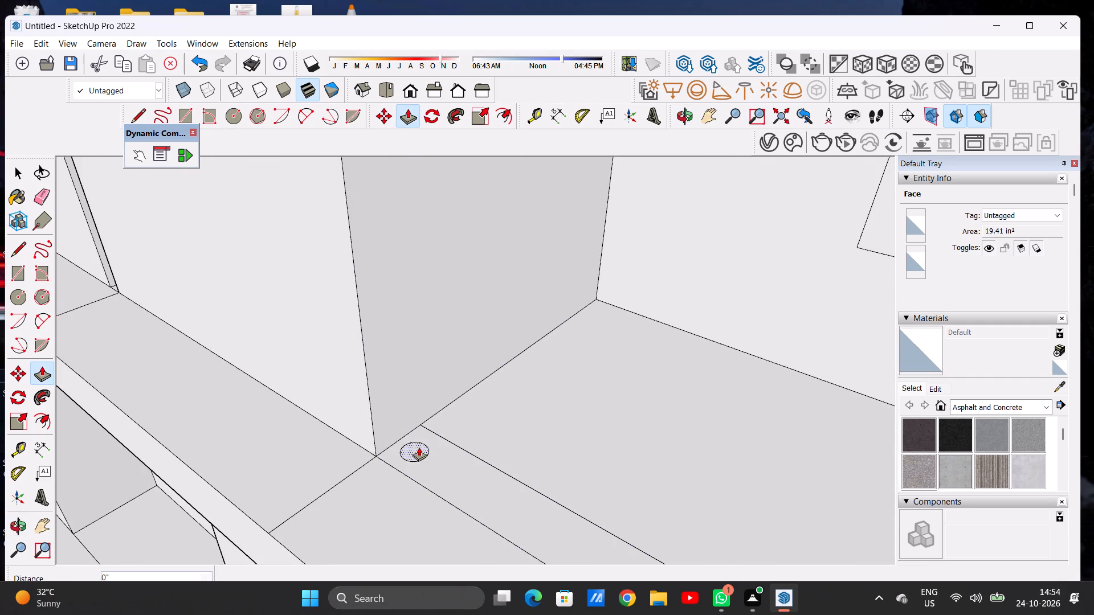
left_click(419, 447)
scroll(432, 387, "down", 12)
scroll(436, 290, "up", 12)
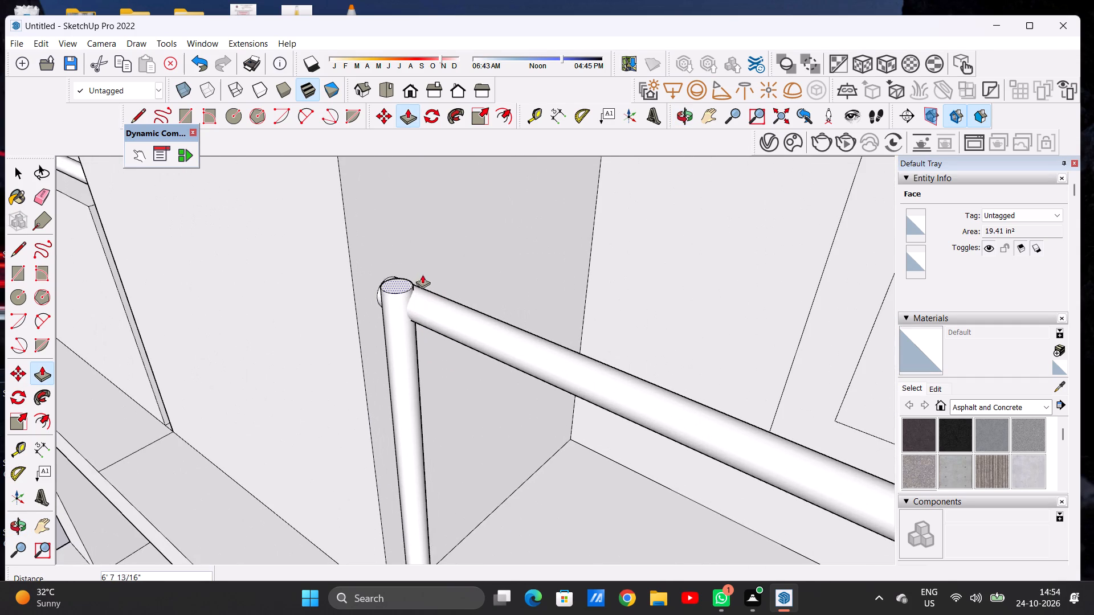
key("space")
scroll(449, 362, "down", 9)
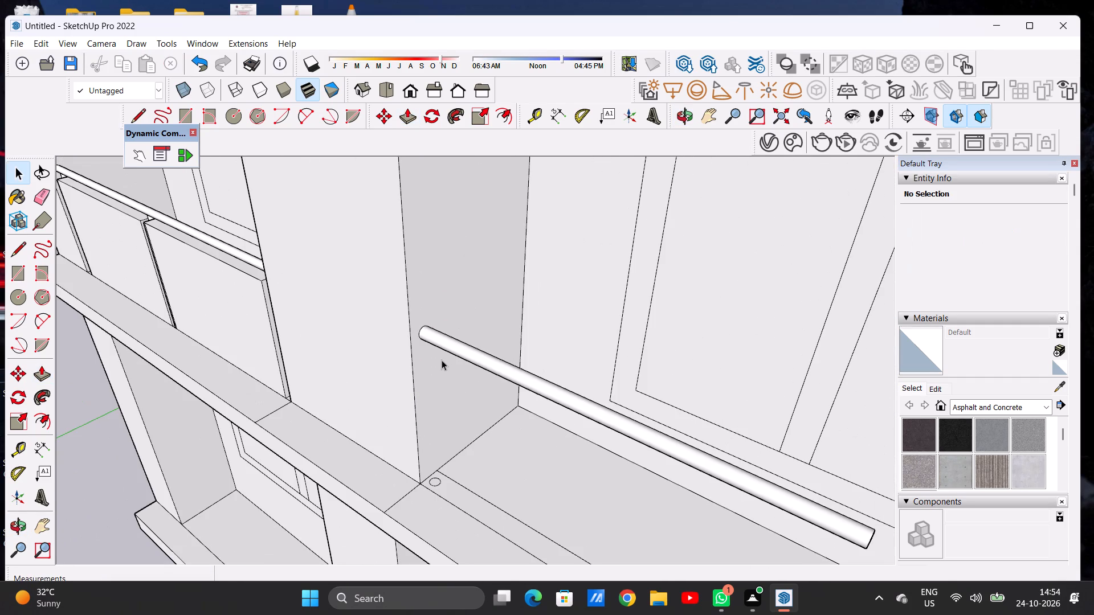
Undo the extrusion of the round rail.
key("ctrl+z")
Move the circle on the recess side wall about 1 1/4" towards the wall's front edge.
middle_click_drag(517, 388, 372, 392)
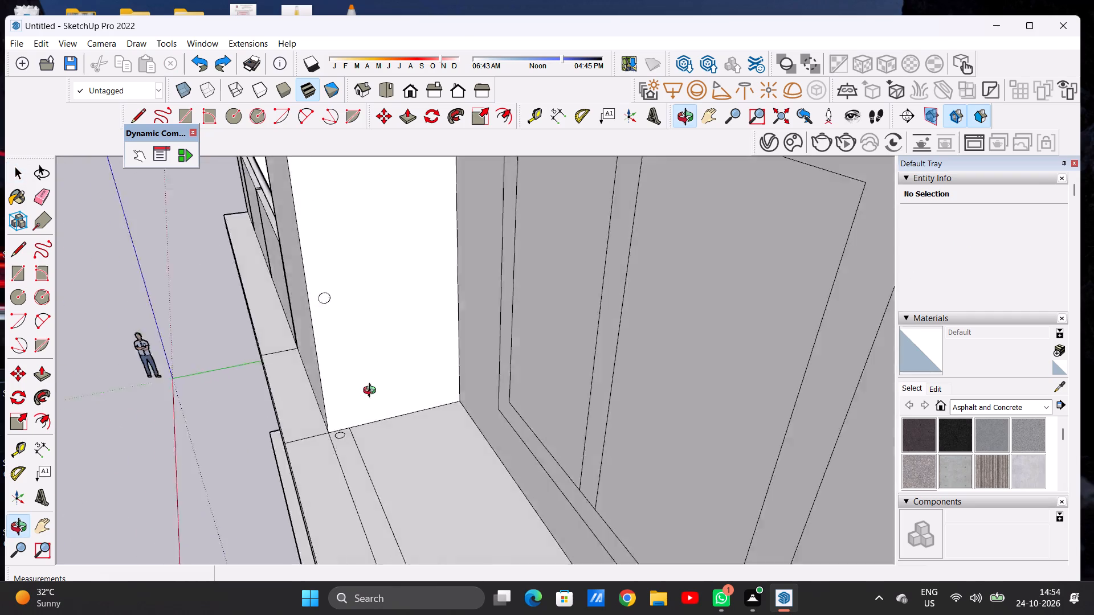
middle_click_drag(372, 392, 368, 395)
middle_click_drag(357, 394, 511, 379)
scroll(522, 377, "down", 5)
scroll(546, 387, "up", 1)
scroll(553, 387, "down", 8)
scroll(547, 393, "up", 1)
scroll(546, 387, "down", 2)
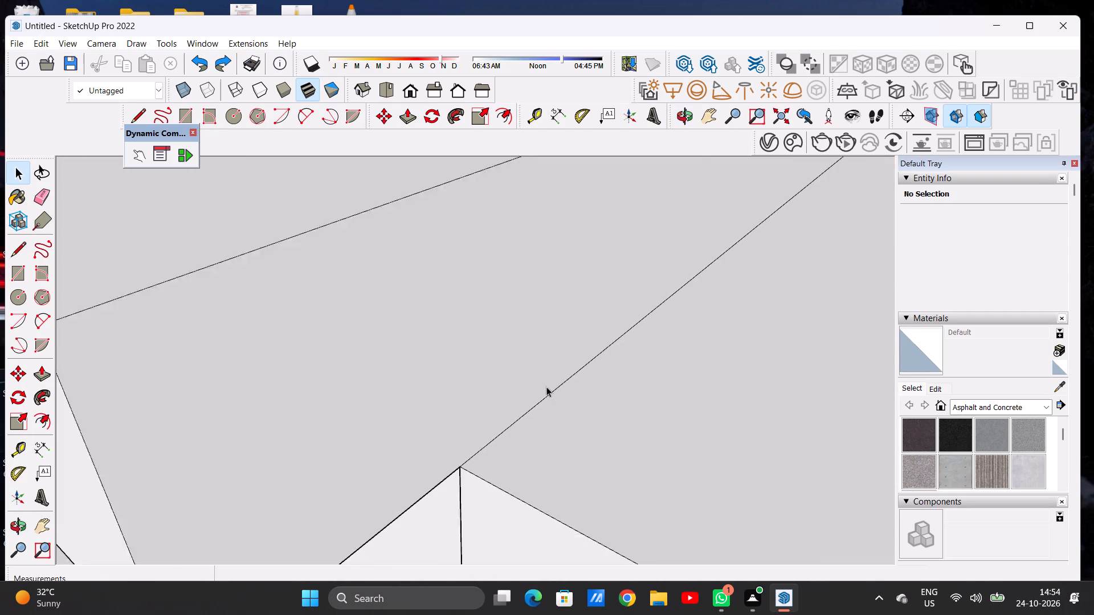
scroll(546, 387, "down", 20)
scroll(546, 387, "down", 11)
scroll(360, 399, "up", 12)
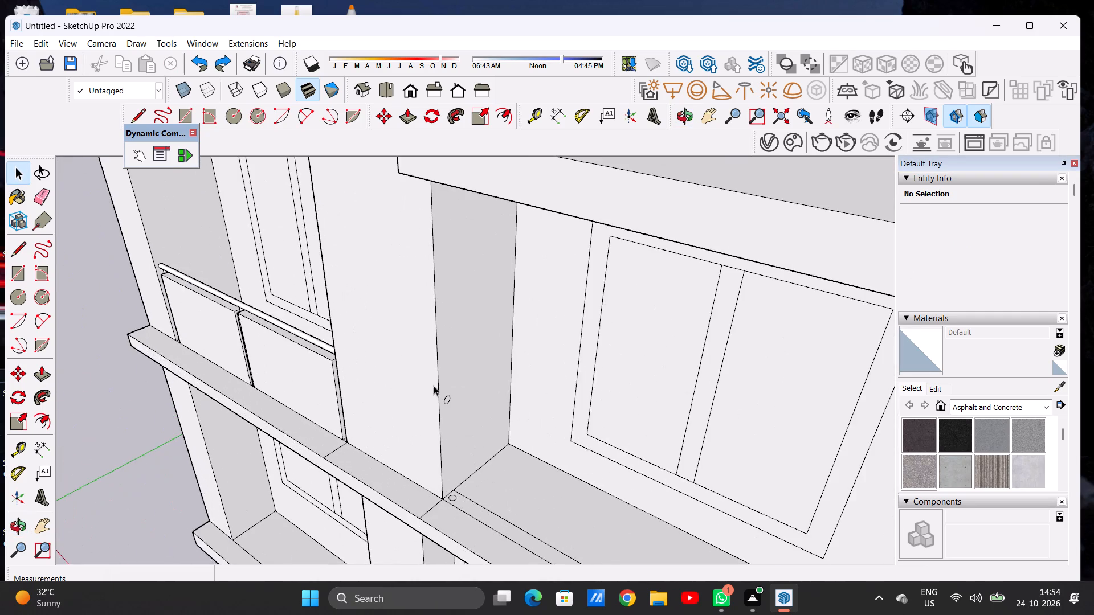
middle_click_drag(503, 395, 363, 370)
scroll(338, 355, "up", 4)
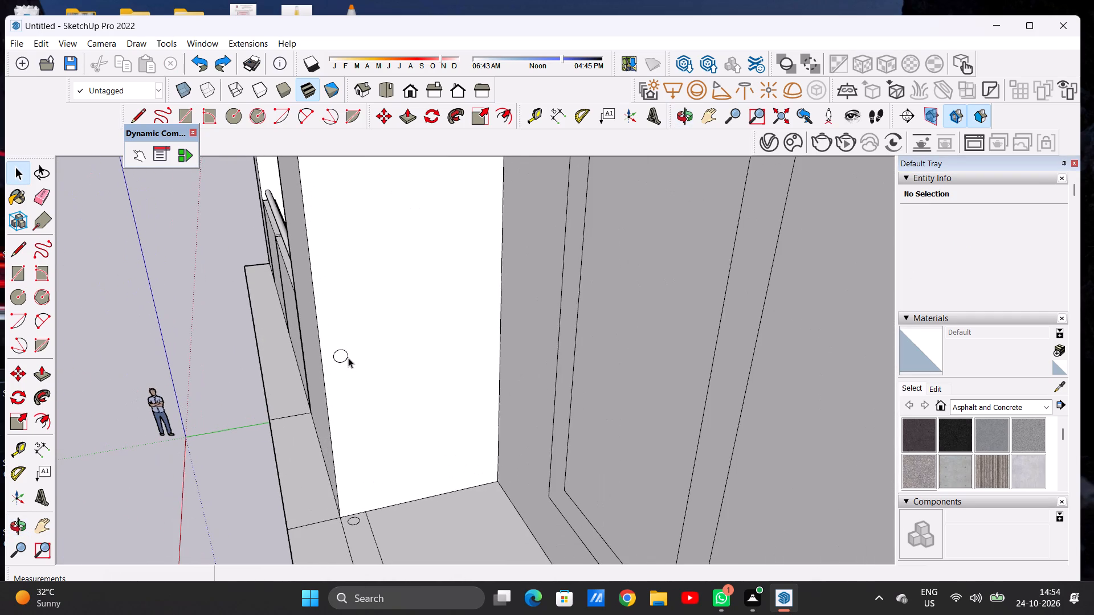
middle_click_drag(344, 358, 322, 335)
scroll(322, 333, "up", 6)
double_click(321, 329)
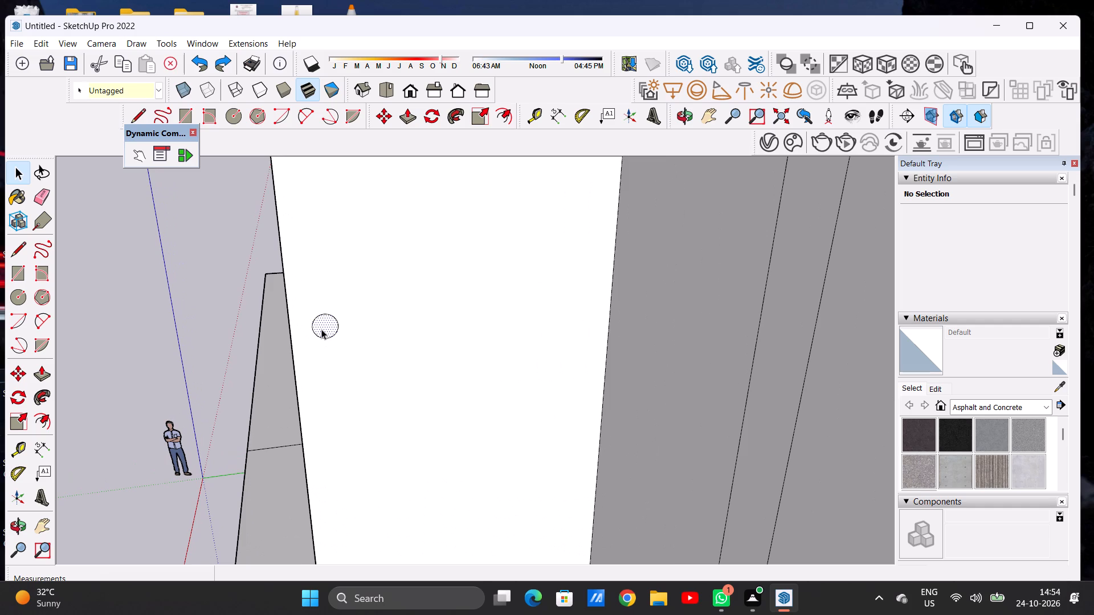
key("m")
left_click(326, 338)
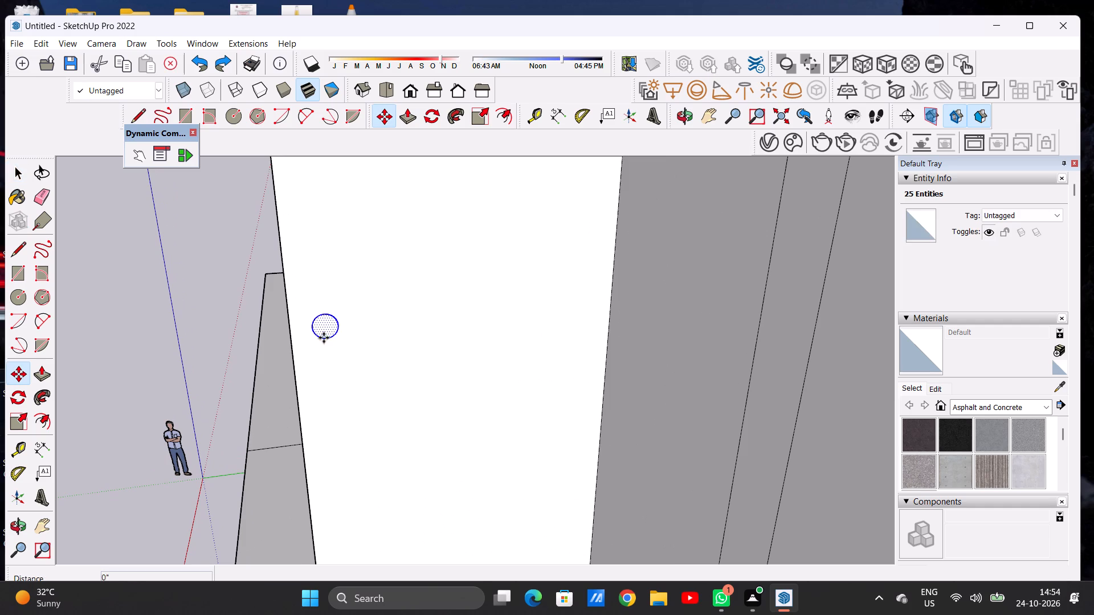
left_click(320, 338)
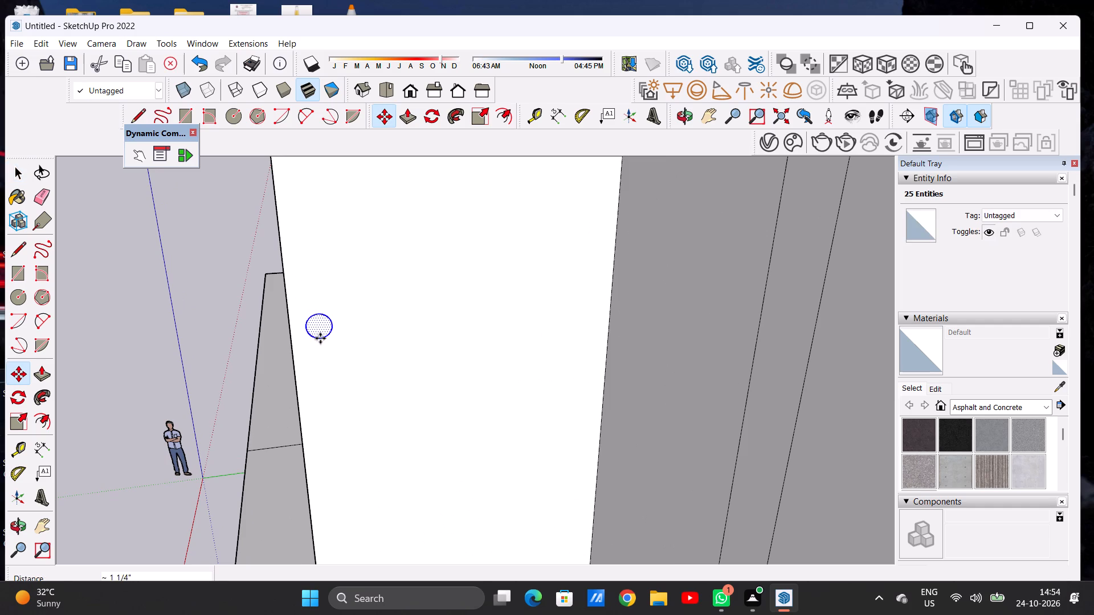
key("space")
left_click(209, 321)
Extrude the circle on the recess side wall 21' 8 1/8" across to the opposite wall as a round horizontal rail.
scroll(438, 305, "down", 17)
middle_click_drag(407, 385, 510, 389)
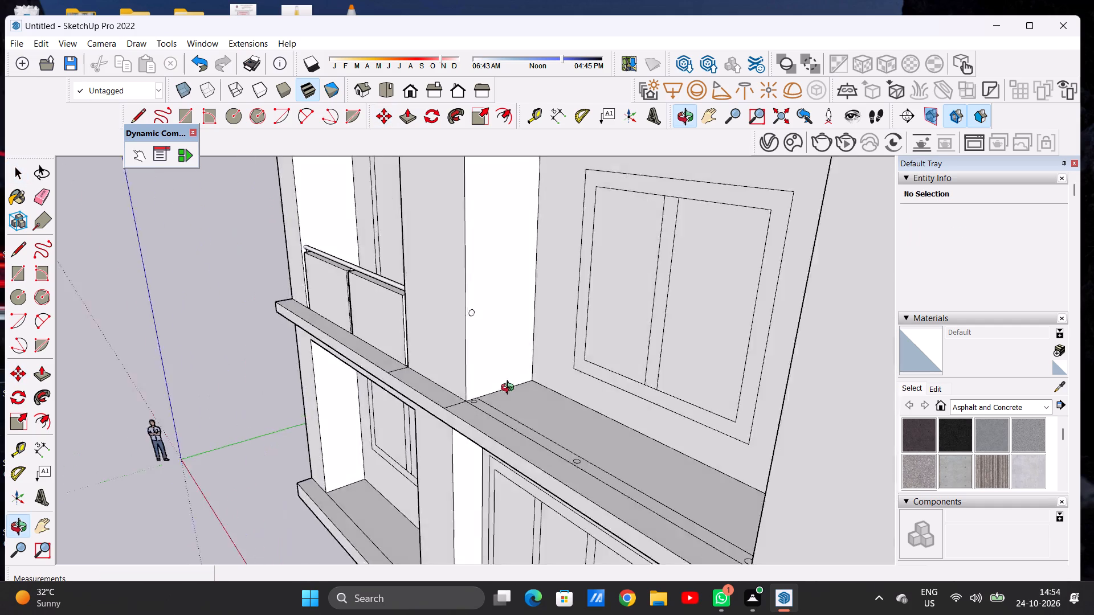
middle_click_drag(510, 389, 593, 399)
scroll(450, 405, "down", 8)
middle_click_drag(485, 413, 629, 403)
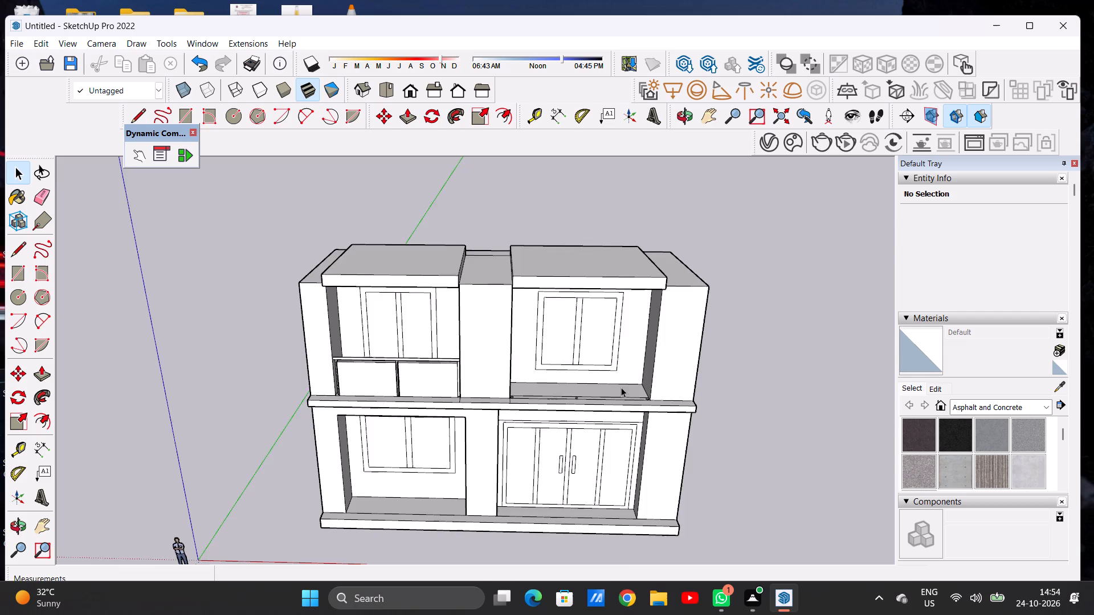
scroll(623, 378, "up", 7)
middle_click_drag(624, 379, 555, 389)
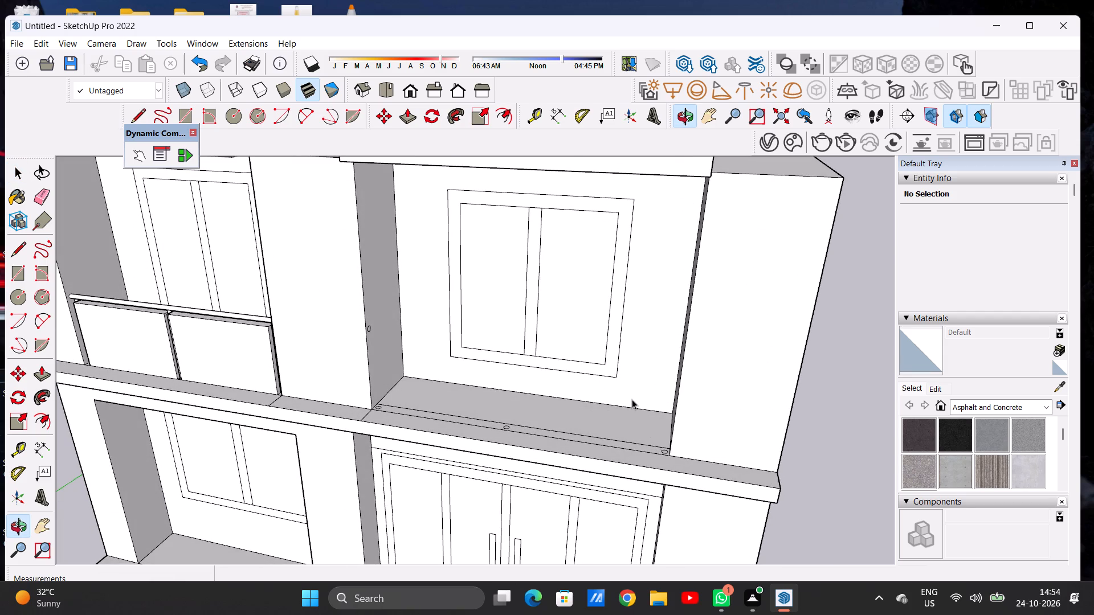
key("p")
scroll(387, 323, "up", 13)
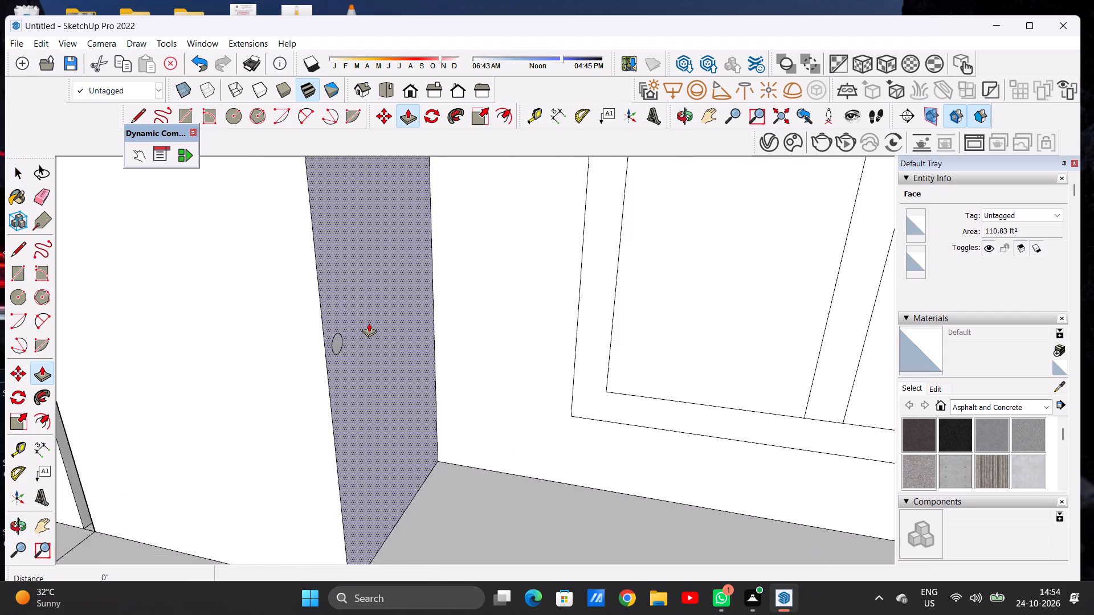
scroll(369, 323, "up", 2)
left_click(329, 349)
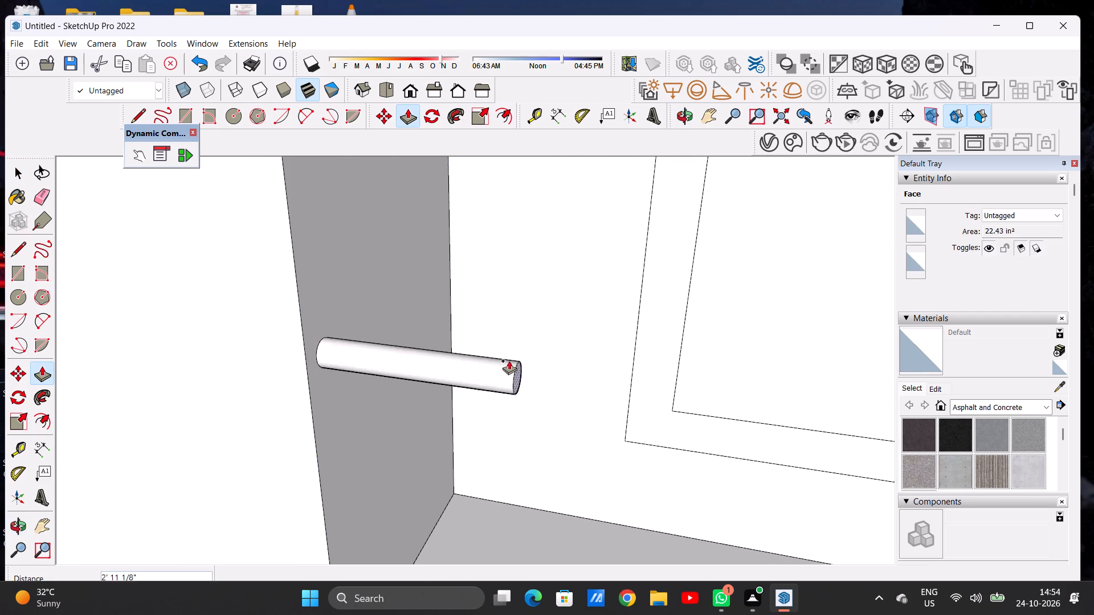
scroll(453, 375, "down", 14)
scroll(453, 356, "up", 1)
scroll(453, 356, "down", 7)
middle_click_drag(578, 375, 662, 321)
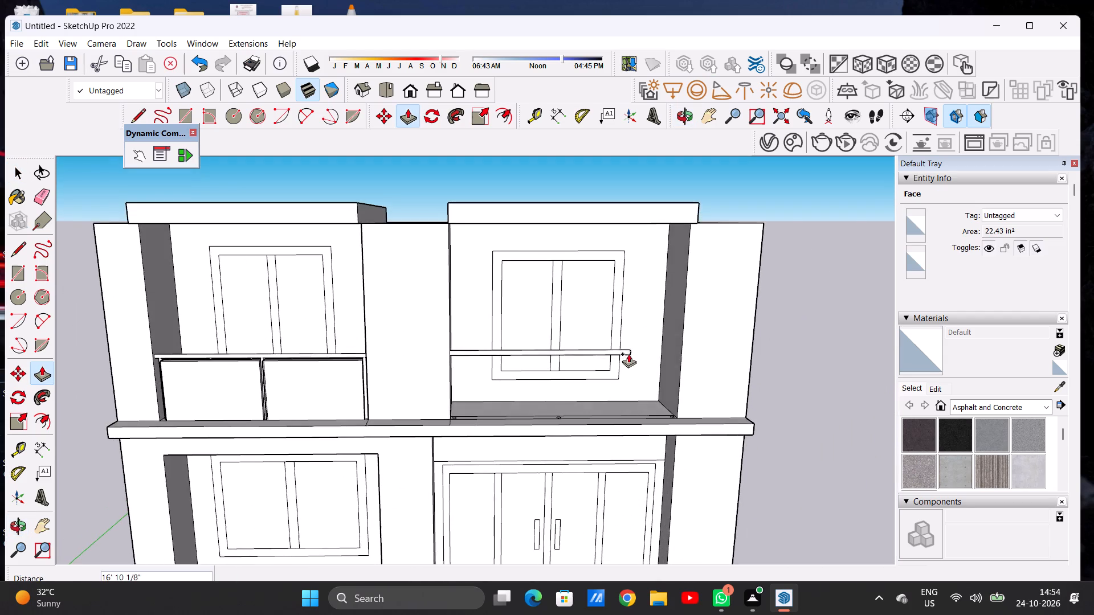
scroll(629, 356, "up", 2)
scroll(630, 356, "down", 1)
scroll(630, 356, "up", 4)
scroll(681, 331, "up", 1)
scroll(682, 331, "down", 1)
scroll(682, 331, "up", 5)
left_click(737, 335)
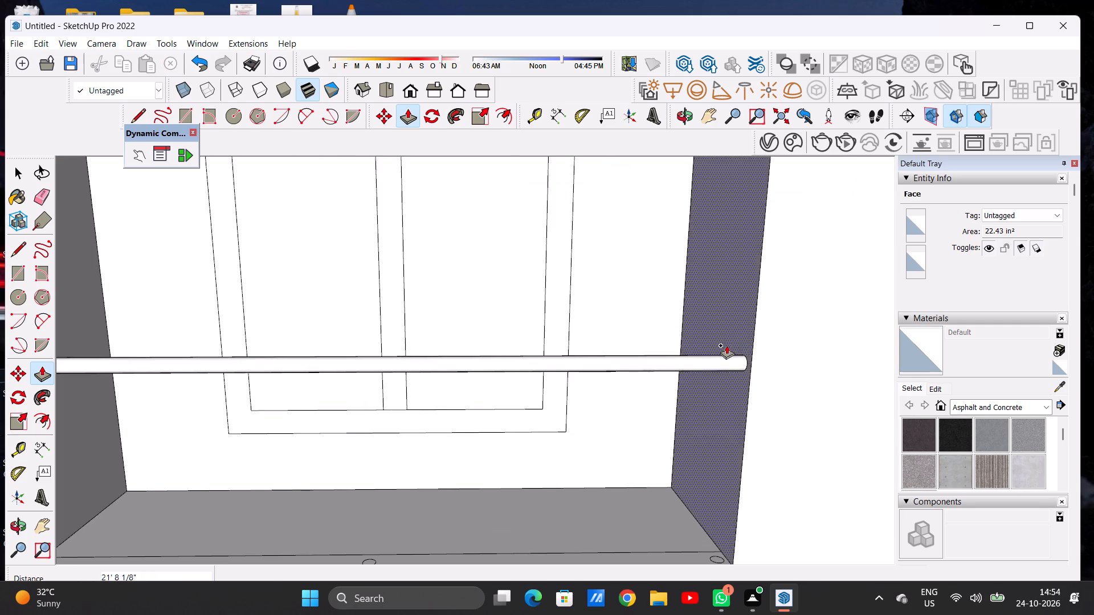
Extrude the first post circle, at the balcony-side end of the floor strip, up about 6' 4 3/16" into the rail.
scroll(407, 355, "down", 9)
middle_click_drag(429, 430, 430, 387)
scroll(560, 396, "down", 6)
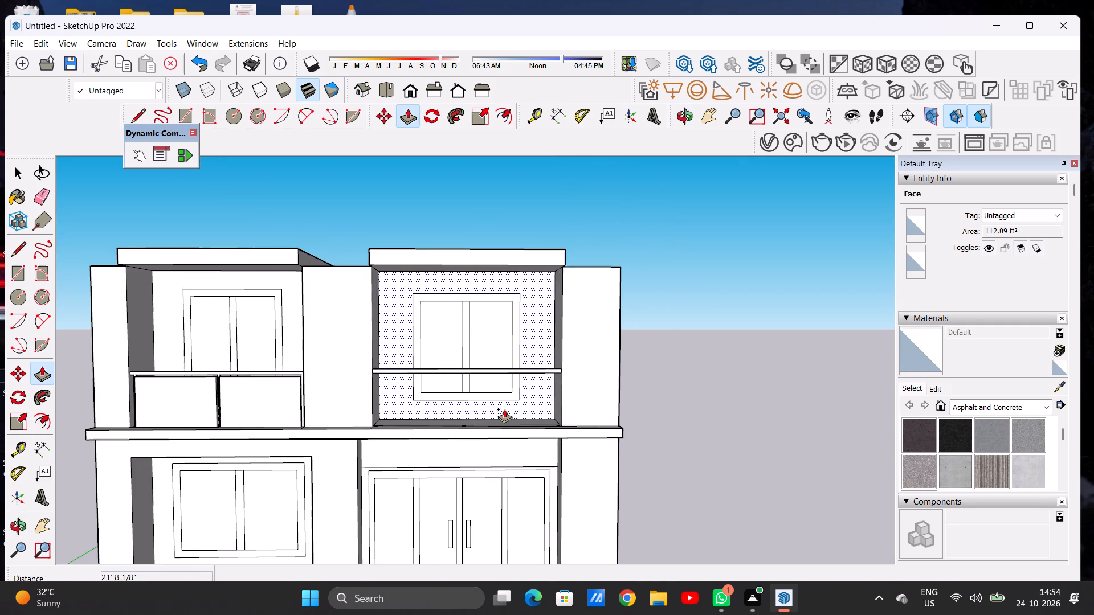
scroll(479, 402, "up", 2)
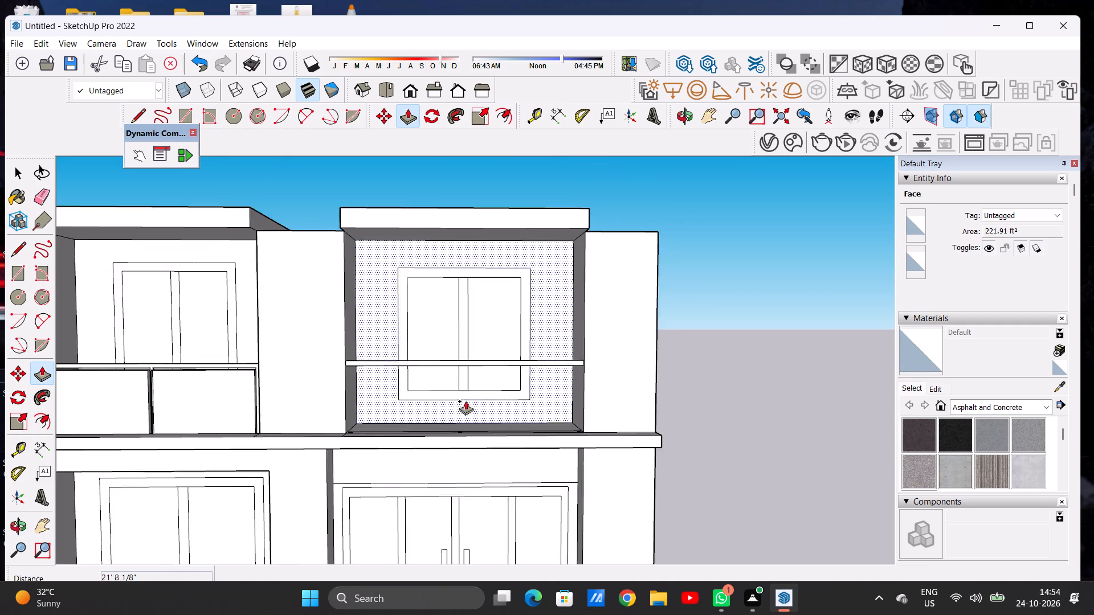
scroll(466, 401, "up", 6)
middle_click_drag(328, 383, 356, 478)
scroll(339, 362, "down", 3)
scroll(339, 362, "up", 1)
scroll(339, 362, "down", 4)
middle_click_drag(373, 425, 326, 502)
scroll(291, 430, "up", 18)
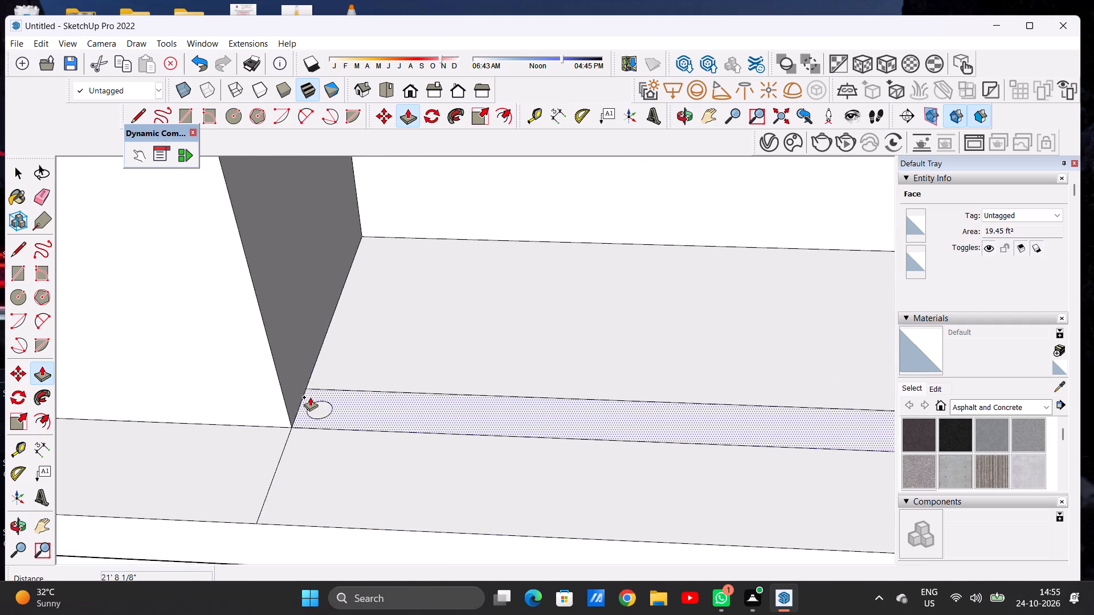
scroll(310, 397, "up", 5)
left_click(330, 412)
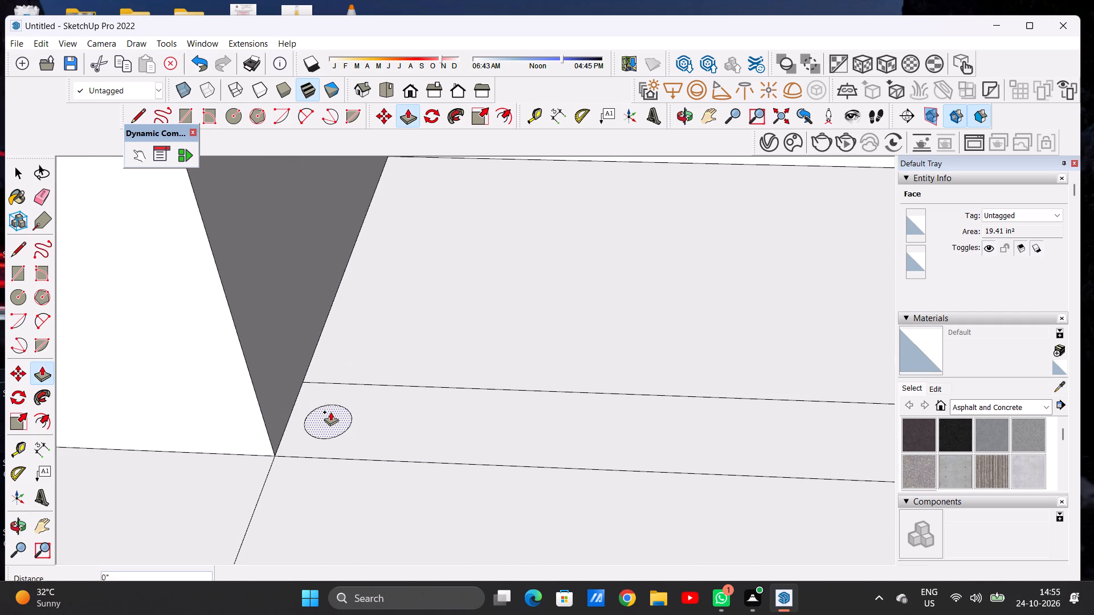
scroll(356, 414, "down", 20)
scroll(356, 414, "down", 1)
scroll(364, 332, "up", 3)
scroll(362, 331, "down", 1)
scroll(362, 331, "up", 5)
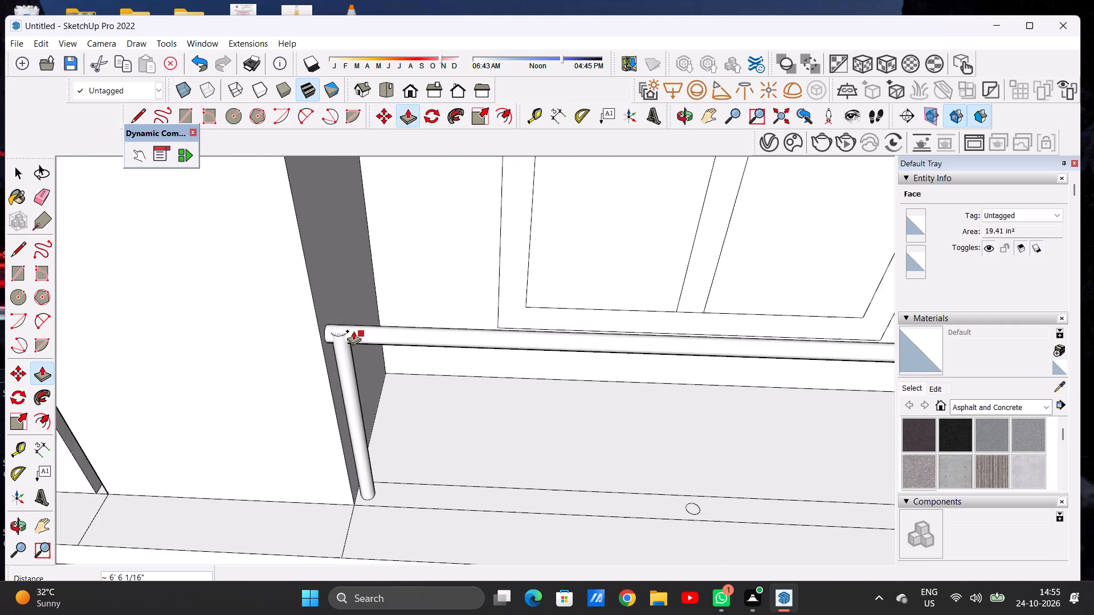
scroll(353, 331, "up", 14)
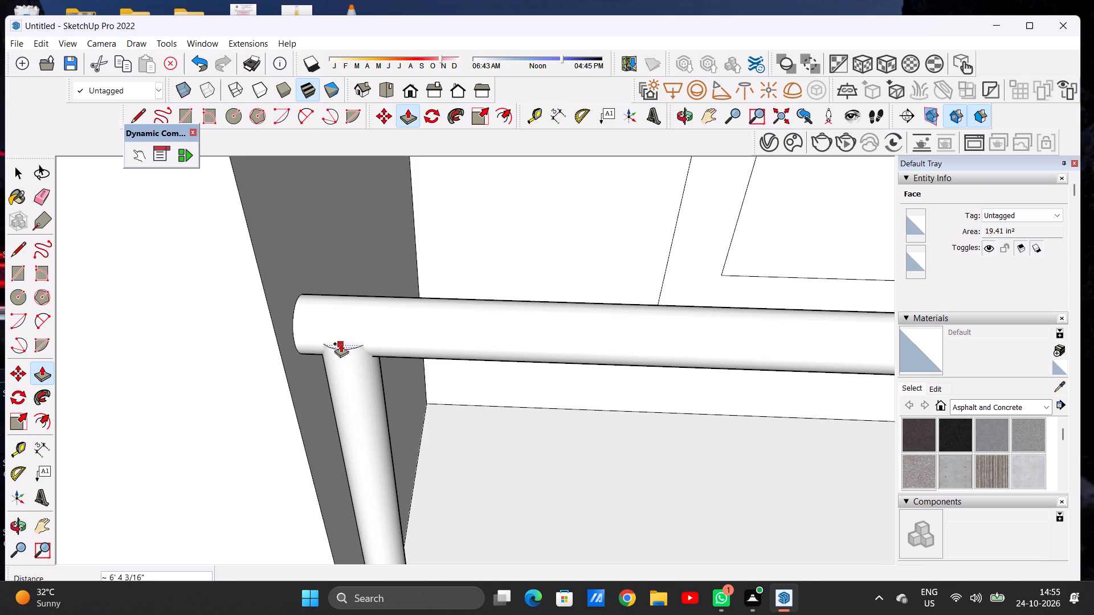
left_click(341, 343)
Extrude the middle post circle up 6' 3 5/8" into the horizontal rail.
scroll(364, 417, "down", 4)
scroll(366, 421, "up", 1)
scroll(366, 421, "down", 9)
middle_click_drag(392, 461, 385, 384)
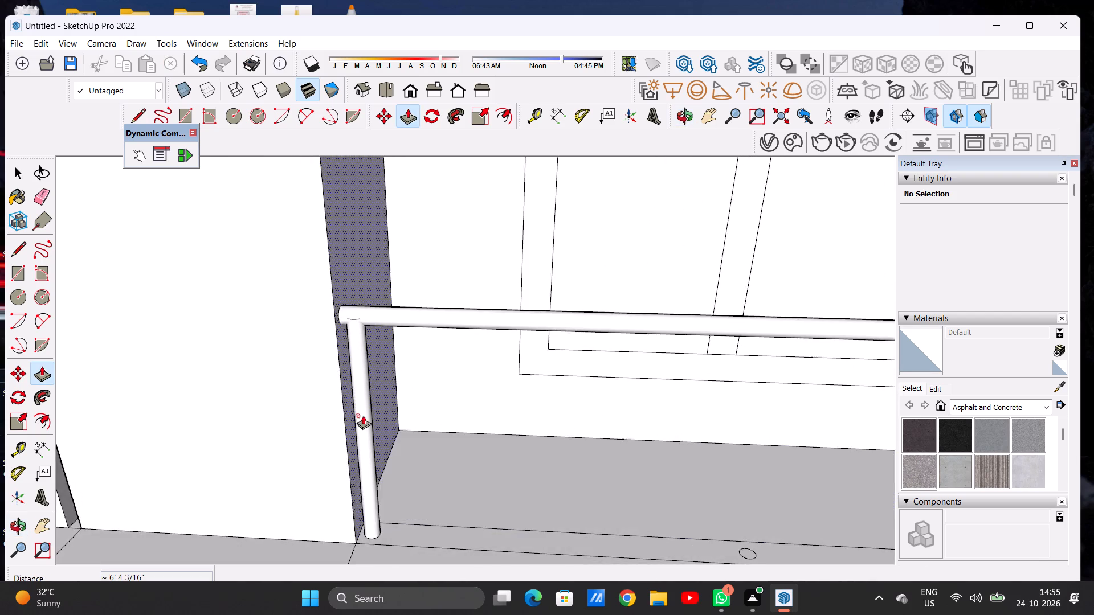
scroll(361, 428, "down", 13)
scroll(500, 461, "up", 20)
scroll(500, 461, "up", 2)
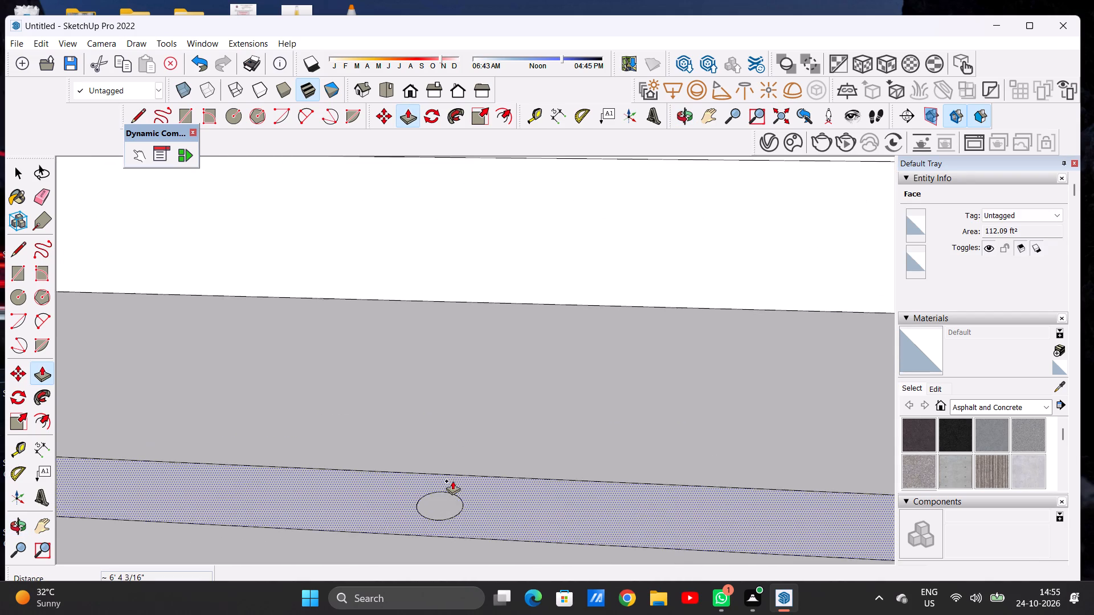
left_click(439, 504)
scroll(461, 446, "down", 5)
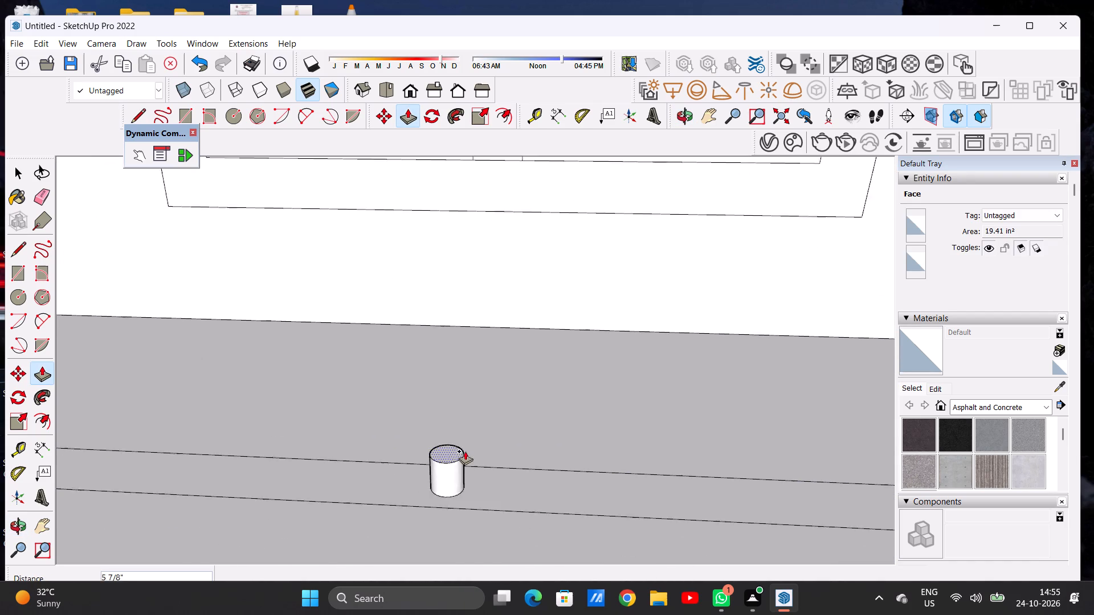
scroll(465, 451, "down", 15)
scroll(476, 431, "up", 1)
scroll(476, 431, "down", 2)
scroll(463, 369, "up", 12)
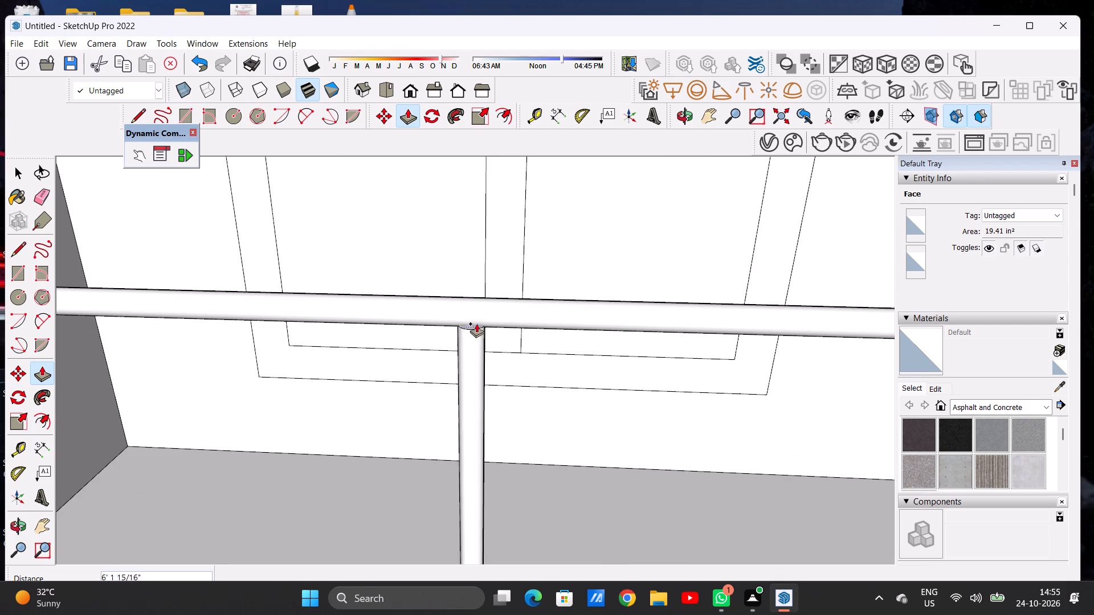
left_click(472, 315)
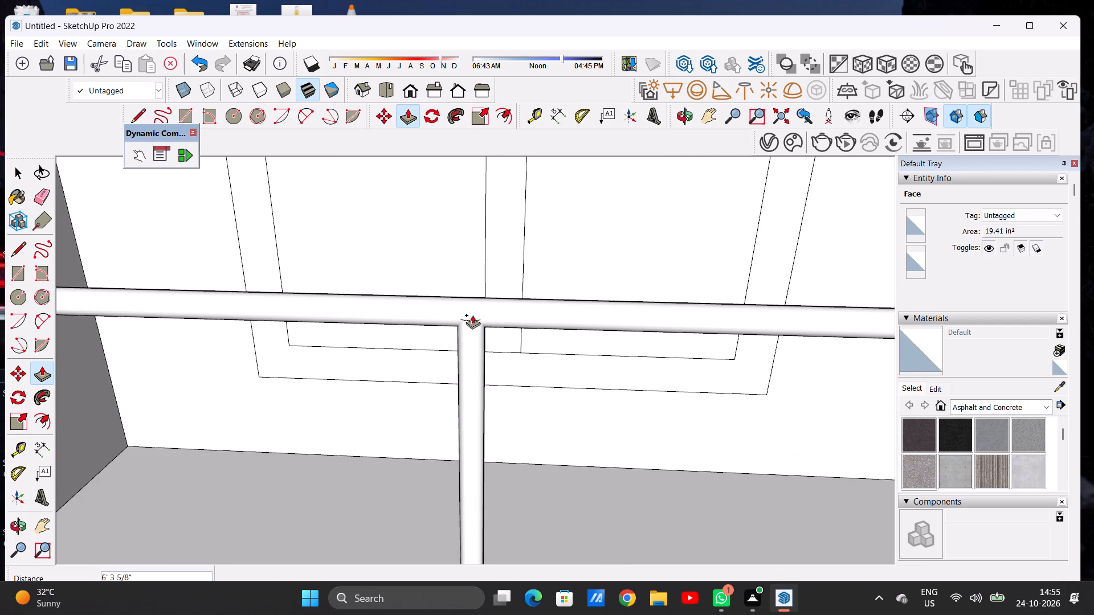
Extrude the last post circle, at the far end of the floor strip, up 6' 3 5/16" into the rail.
scroll(473, 317, "down", 13)
scroll(668, 450, "up", 11)
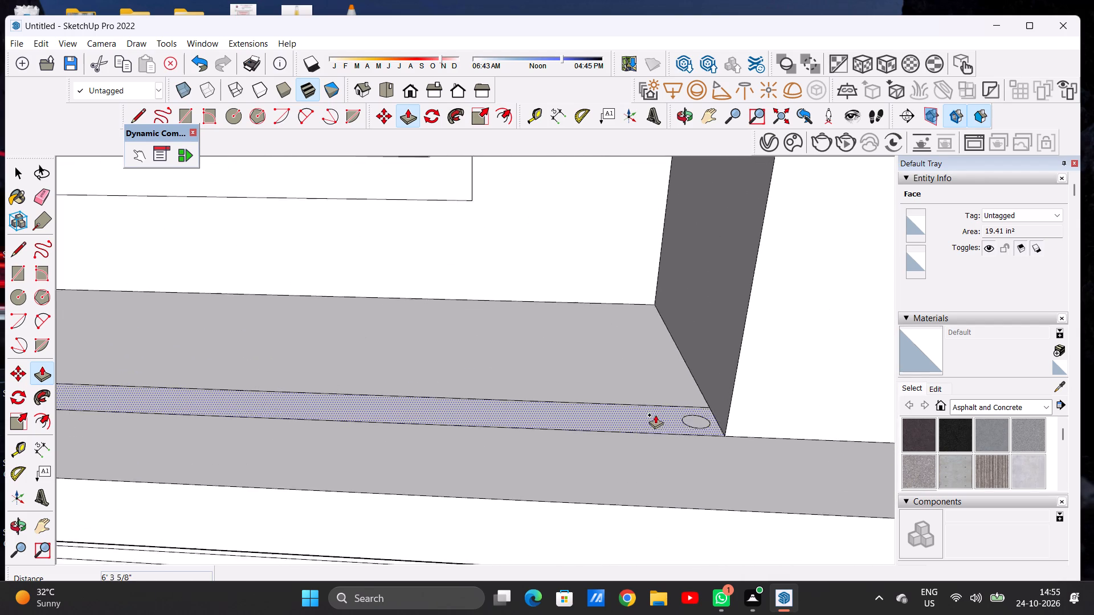
scroll(655, 415, "up", 10)
left_click(723, 430)
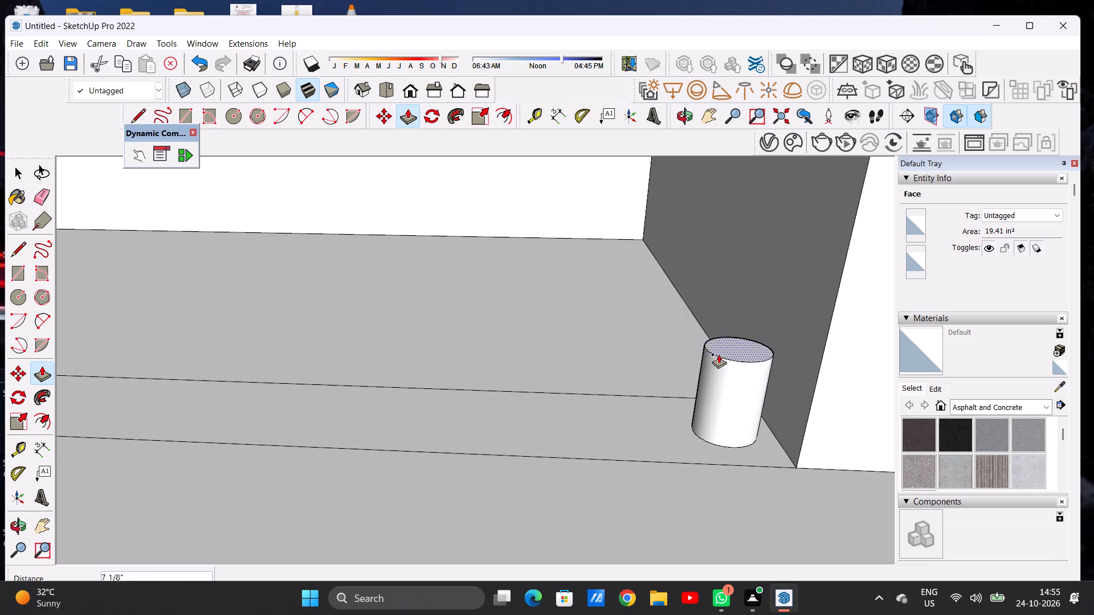
scroll(719, 354, "down", 20)
scroll(719, 354, "down", 1)
scroll(709, 372, "up", 1)
scroll(709, 372, "down", 6)
scroll(713, 265, "up", 17)
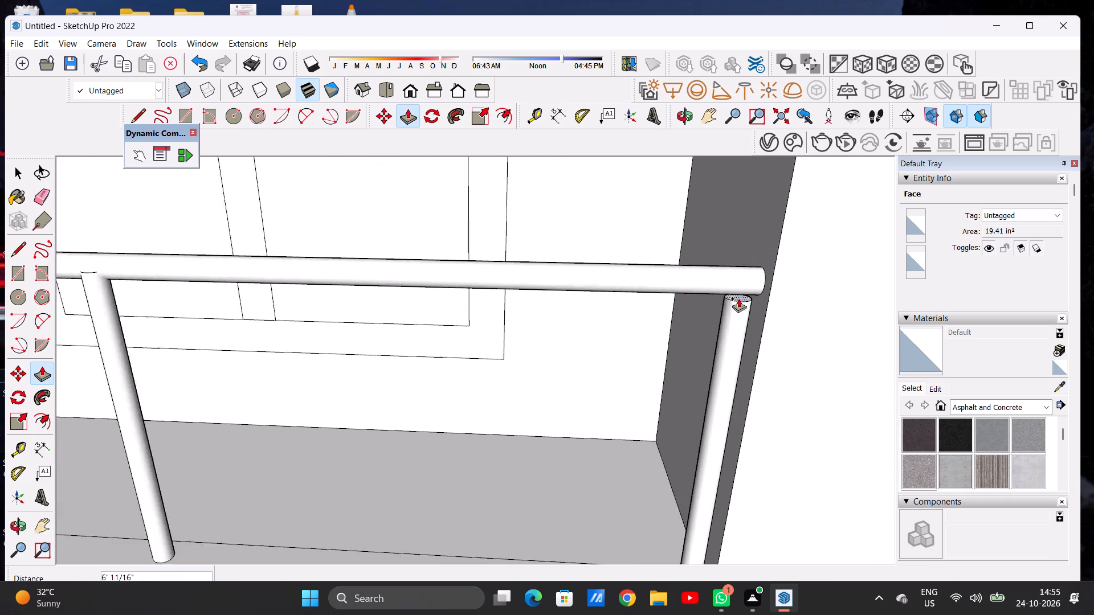
scroll(738, 298, "up", 4)
left_click(745, 276)
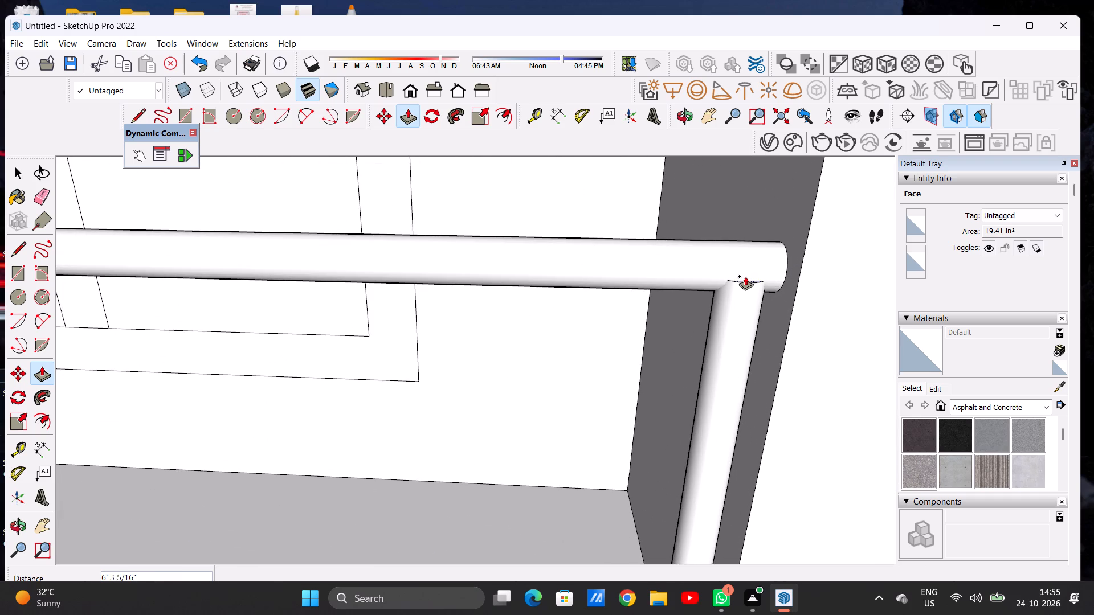
key("space")
Draw a line about 11" long straight across the floor strip, just beside the base of the first post.
scroll(664, 367, "down", 1)
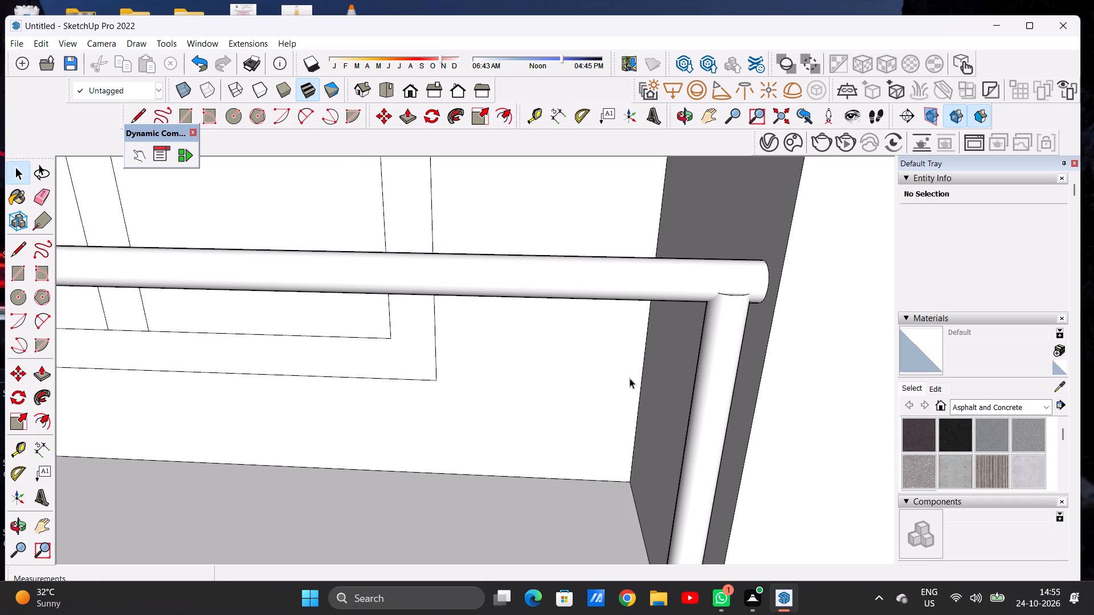
scroll(583, 352, "down", 8)
scroll(572, 340, "up", 1)
scroll(573, 340, "down", 13)
middle_click_drag(528, 372, 512, 334)
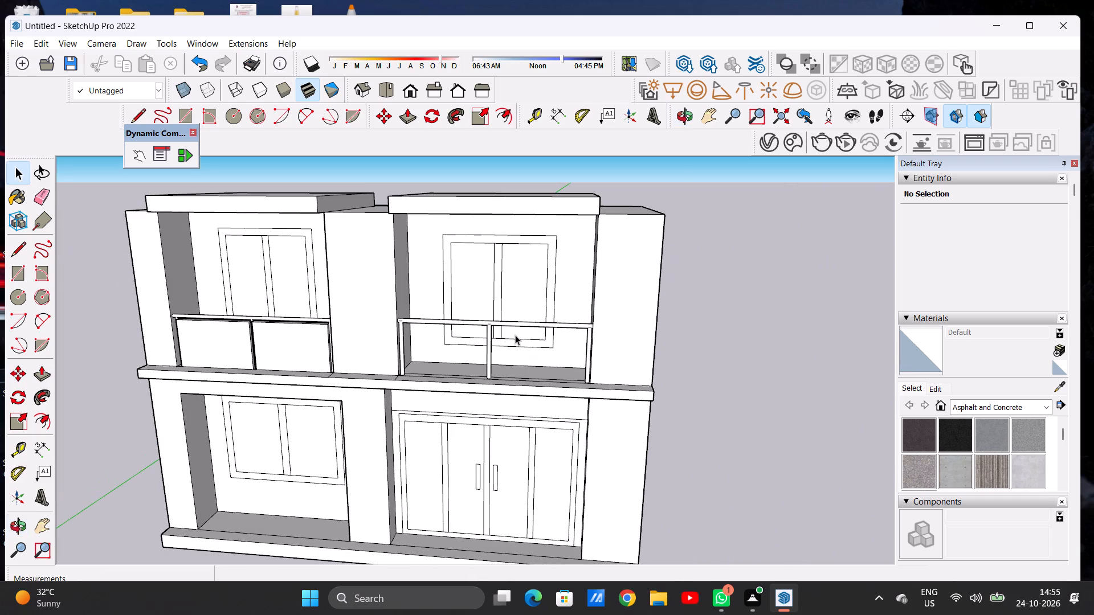
middle_click_drag(542, 327, 549, 306)
scroll(447, 363, "up", 2)
scroll(447, 363, "down", 1)
scroll(447, 363, "up", 5)
middle_click_drag(389, 370, 296, 445)
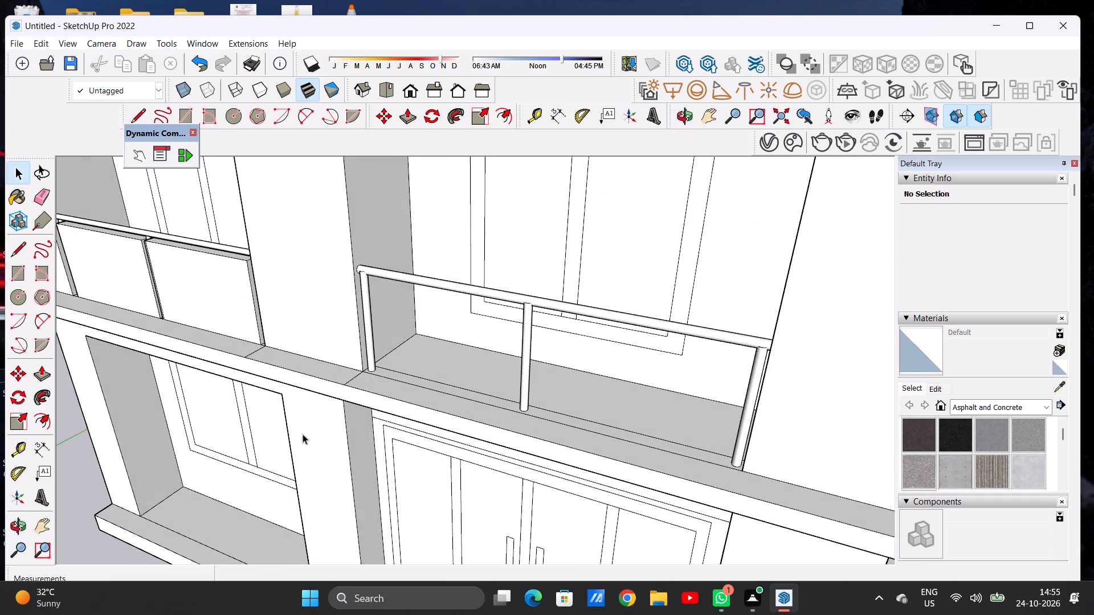
scroll(343, 368, "up", 10)
scroll(411, 374, "down", 1)
scroll(411, 374, "up", 3)
middle_click_drag(439, 356, 410, 404)
scroll(354, 410, "up", 2)
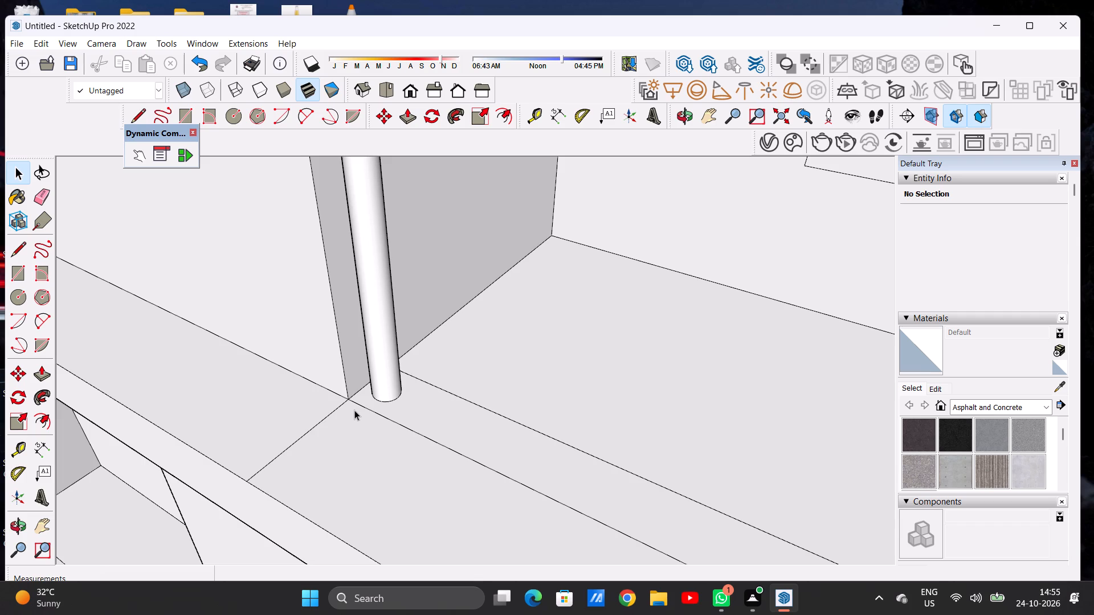
key("l")
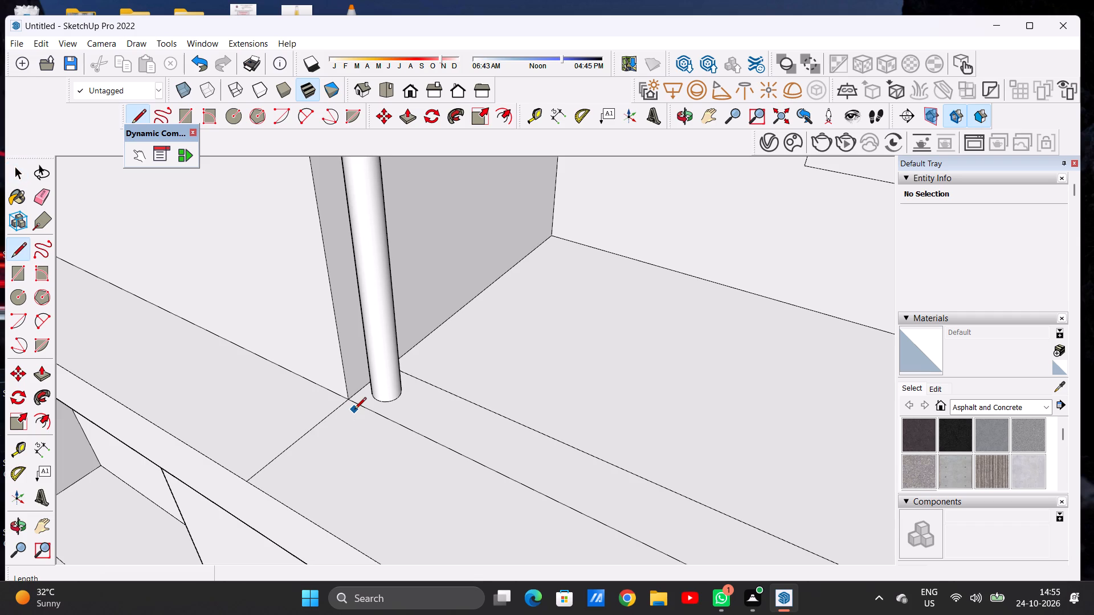
scroll(354, 410, "down", 6)
scroll(442, 396, "up", 6)
scroll(354, 411, "down", 1)
scroll(354, 411, "up", 11)
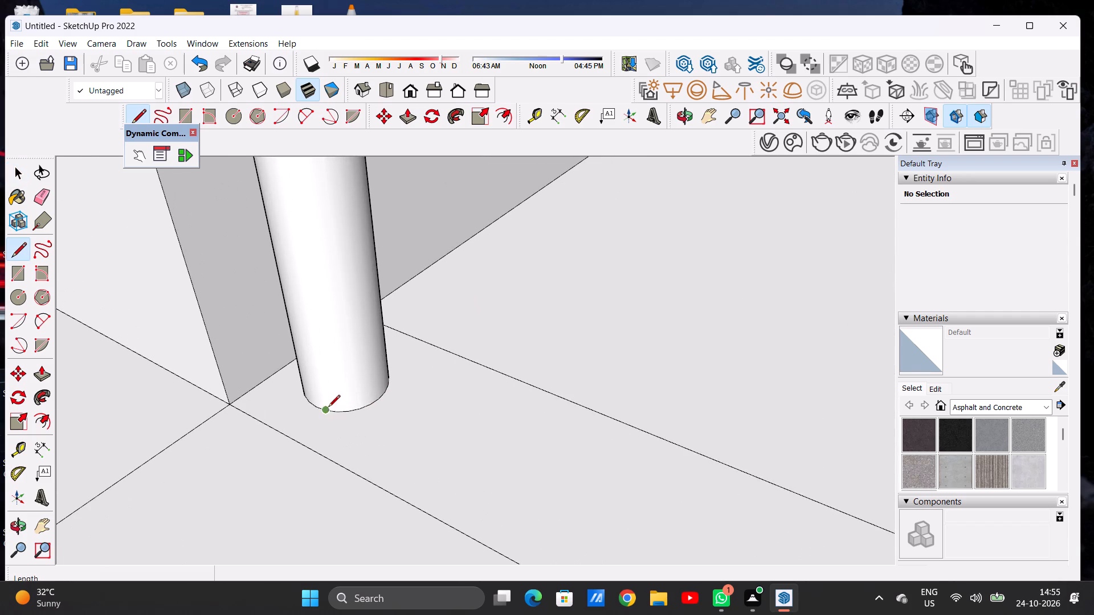
left_click(312, 455)
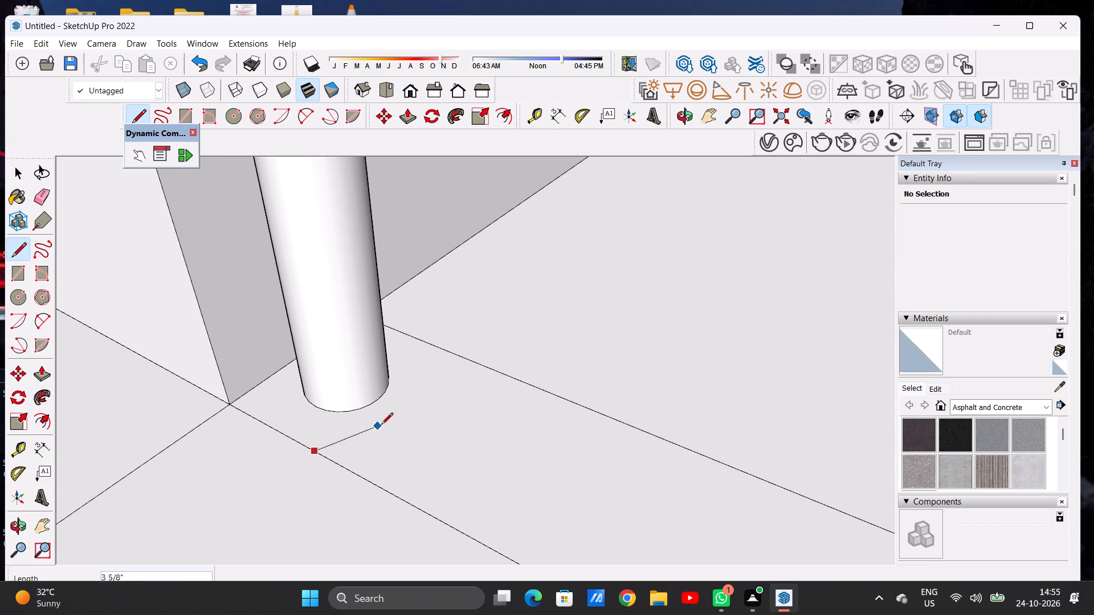
key("space")
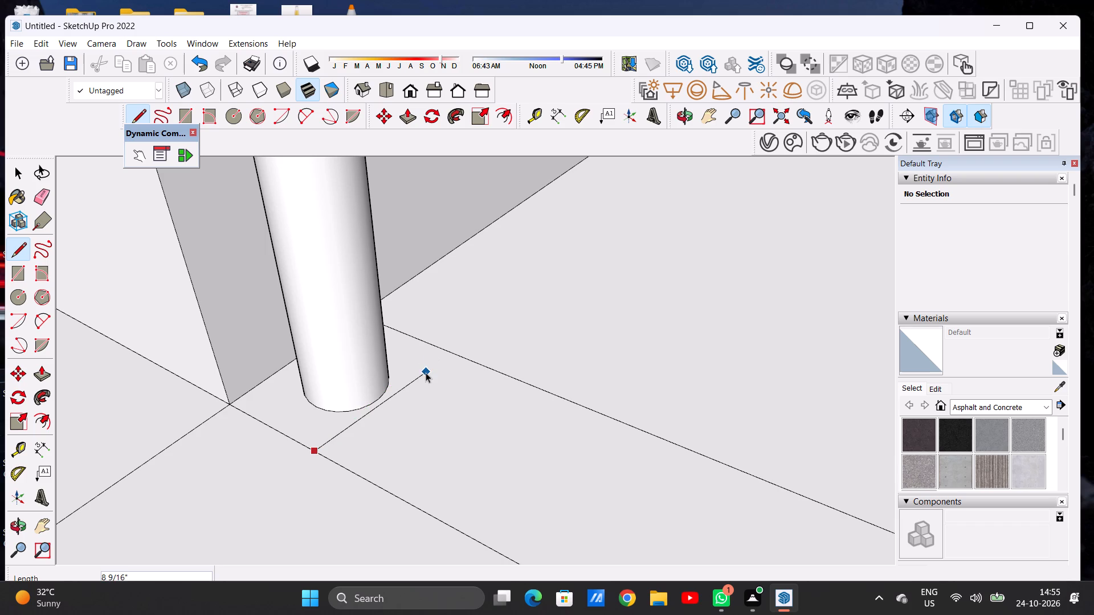
type("L")
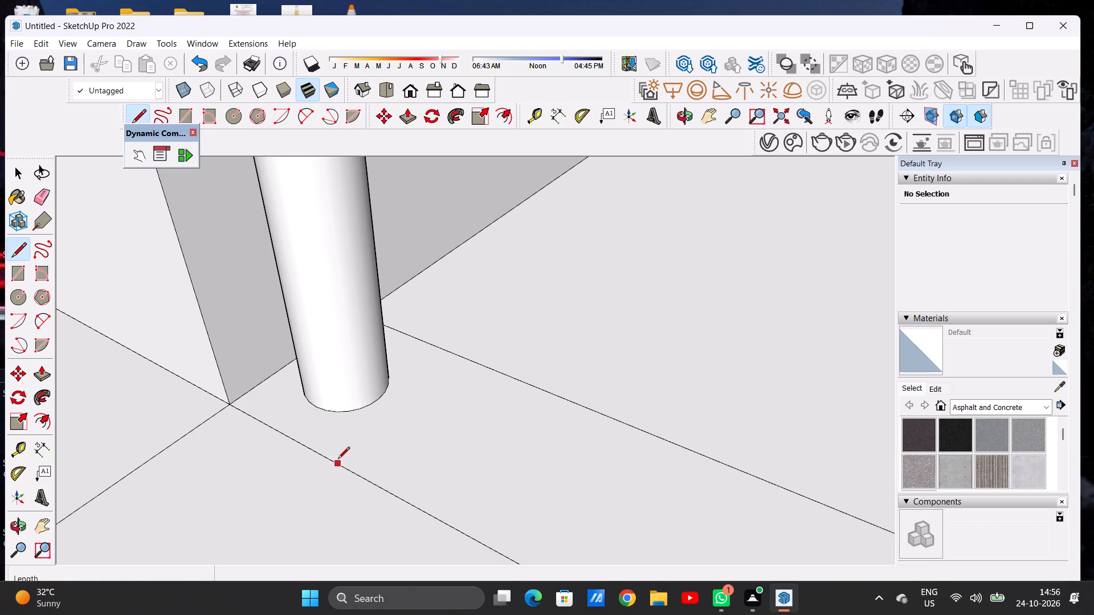
left_click(330, 460)
left_click(451, 352)
key("space")
Move the line across the floor strip beside the first post about 13/16" closer to the post.
scroll(515, 356, "down", 1)
scroll(515, 356, "up", 1)
scroll(515, 356, "down", 5)
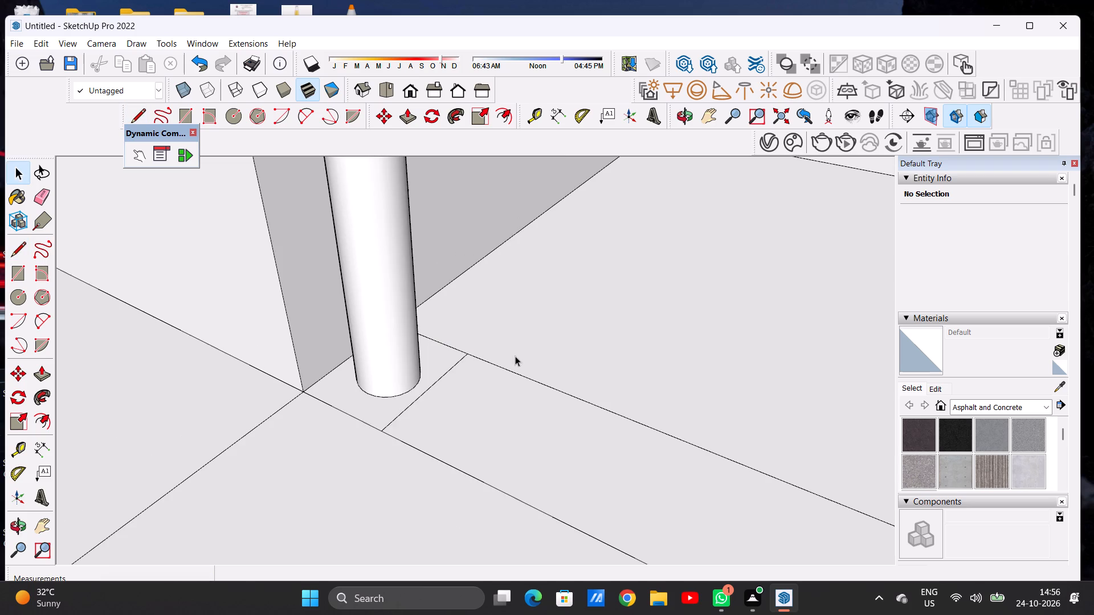
middle_click_drag(420, 432, 464, 469)
scroll(446, 447, "up", 9)
scroll(419, 425, "down", 1)
scroll(419, 425, "up", 2)
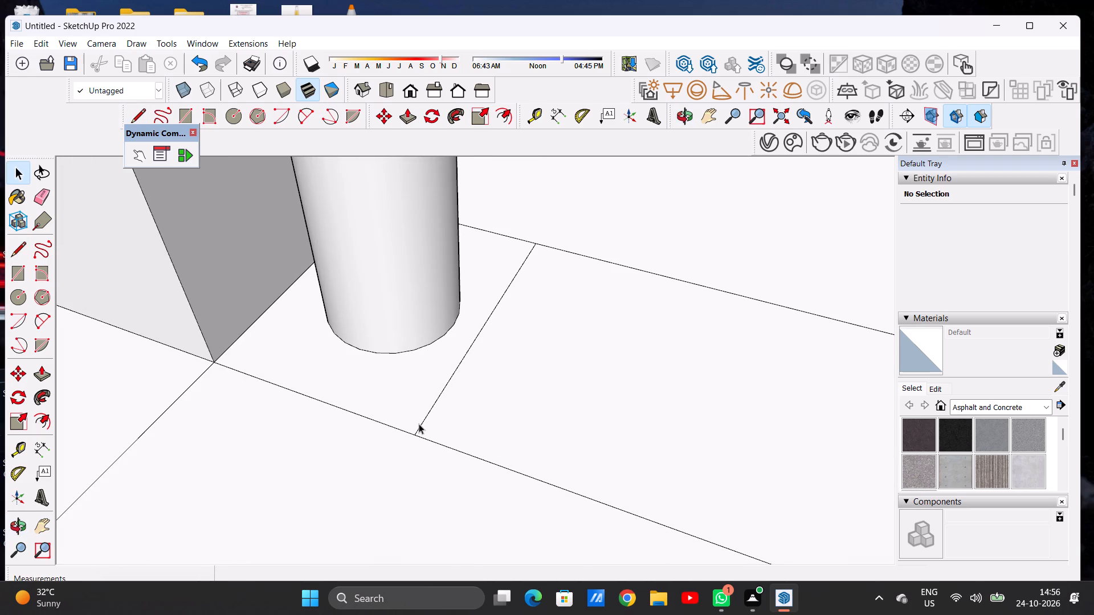
left_click(419, 424)
key("m")
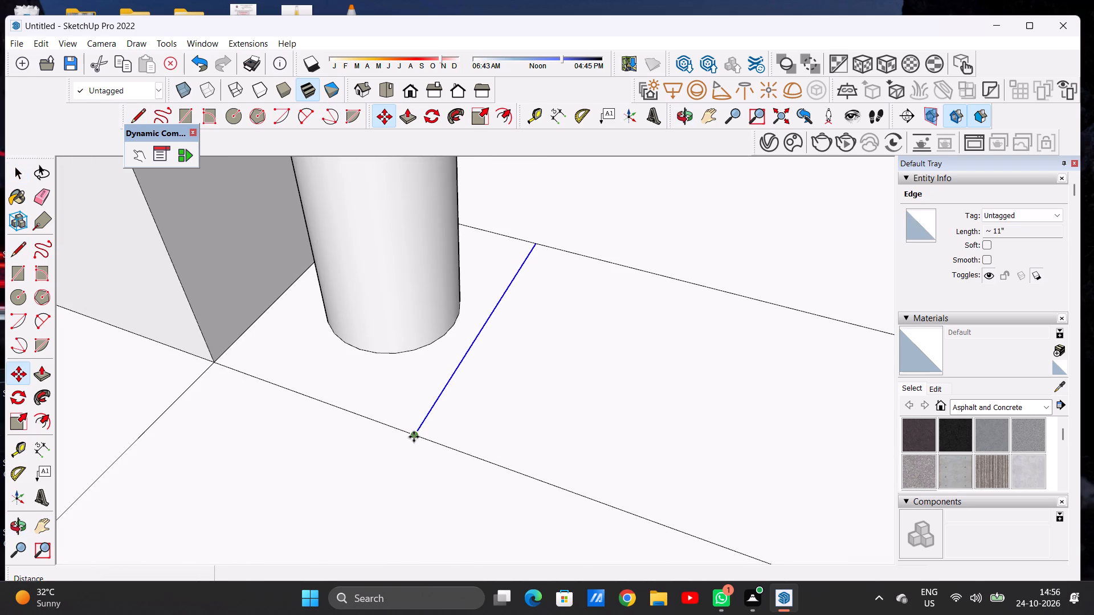
left_click(414, 437)
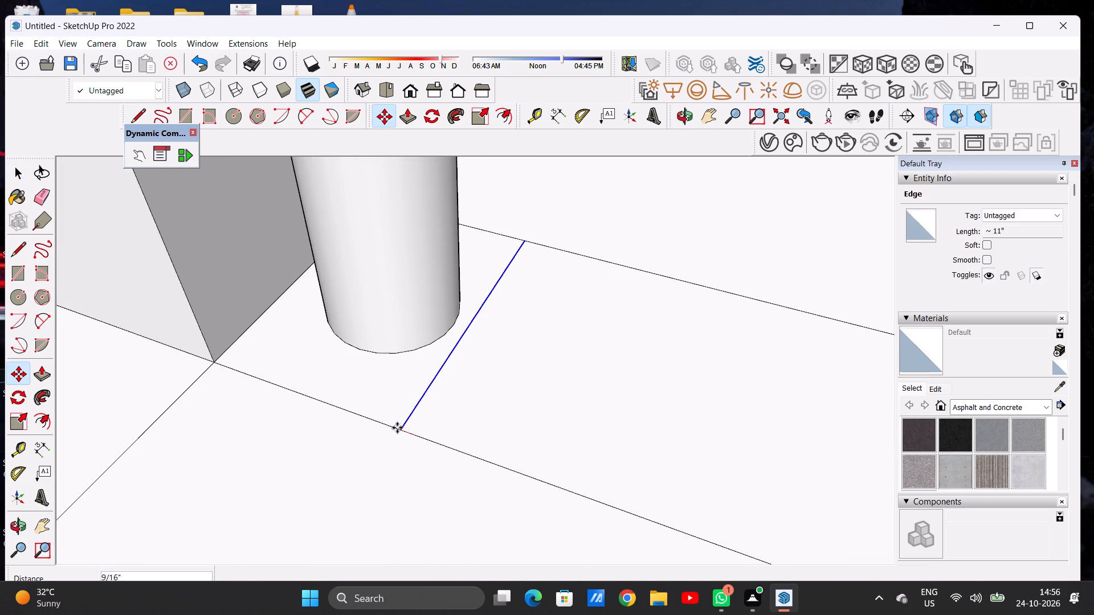
left_click(392, 425)
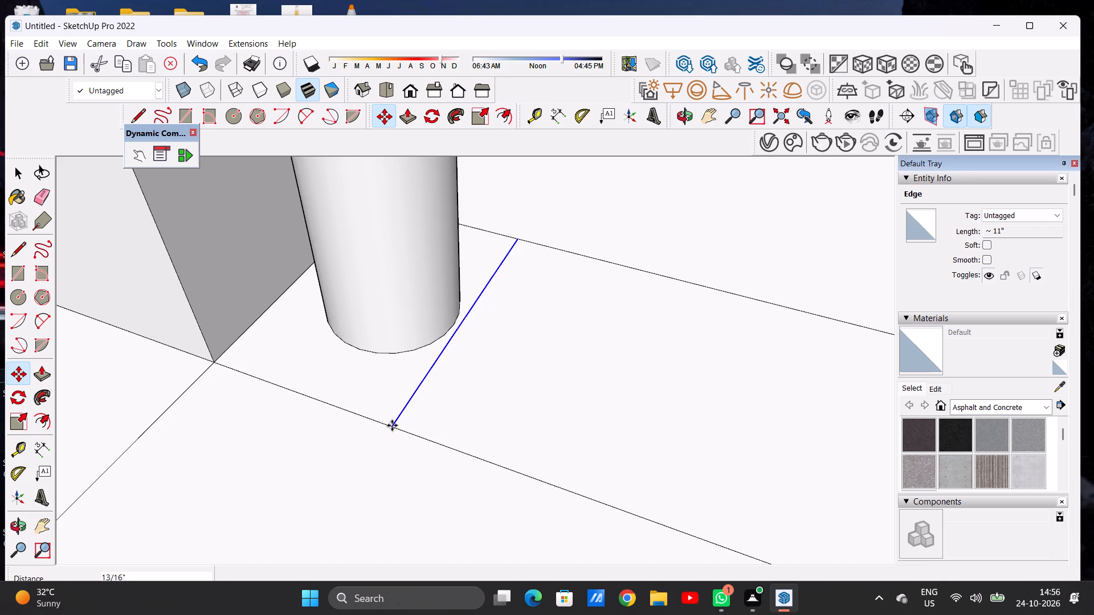
key("space")
scroll(428, 404, "down", 20)
scroll(428, 404, "down", 18)
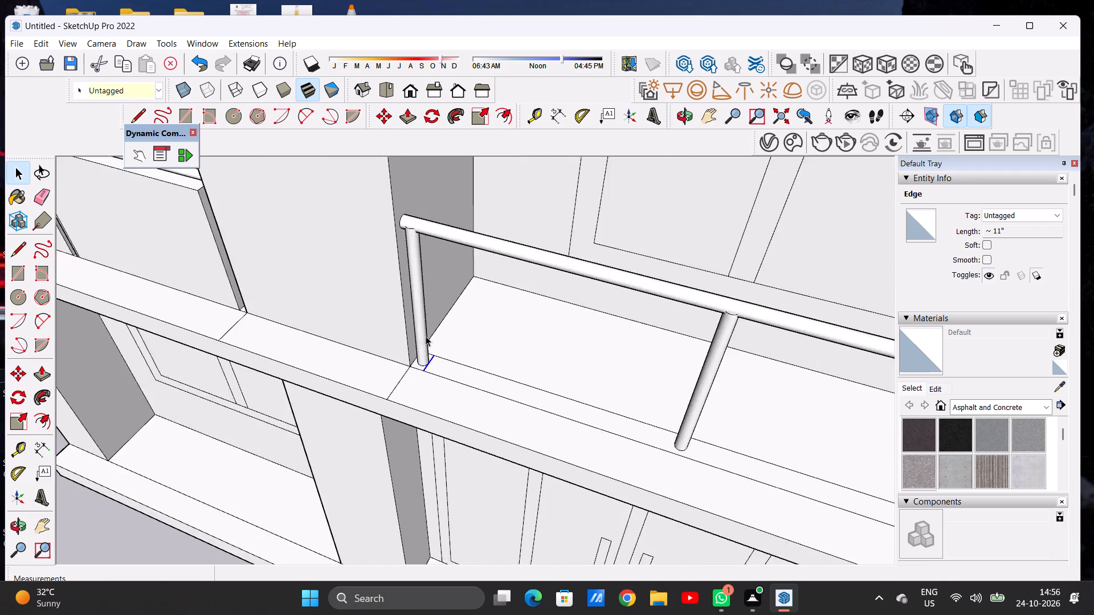
scroll(426, 336, "down", 6)
scroll(426, 336, "up", 1)
left_click(410, 544)
Draw a line about 11" long straight across the floor strip, just beside the middle post on the side facing the last post.
scroll(534, 402, "up", 7)
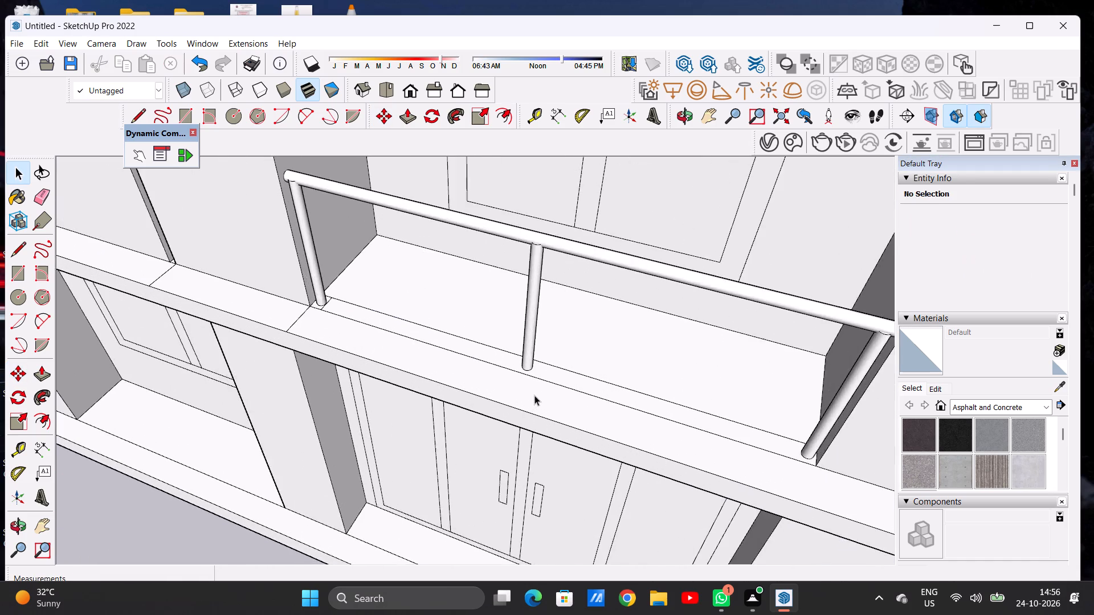
scroll(530, 389, "up", 6)
middle_click_drag(539, 334, 514, 355)
scroll(529, 360, "up", 7)
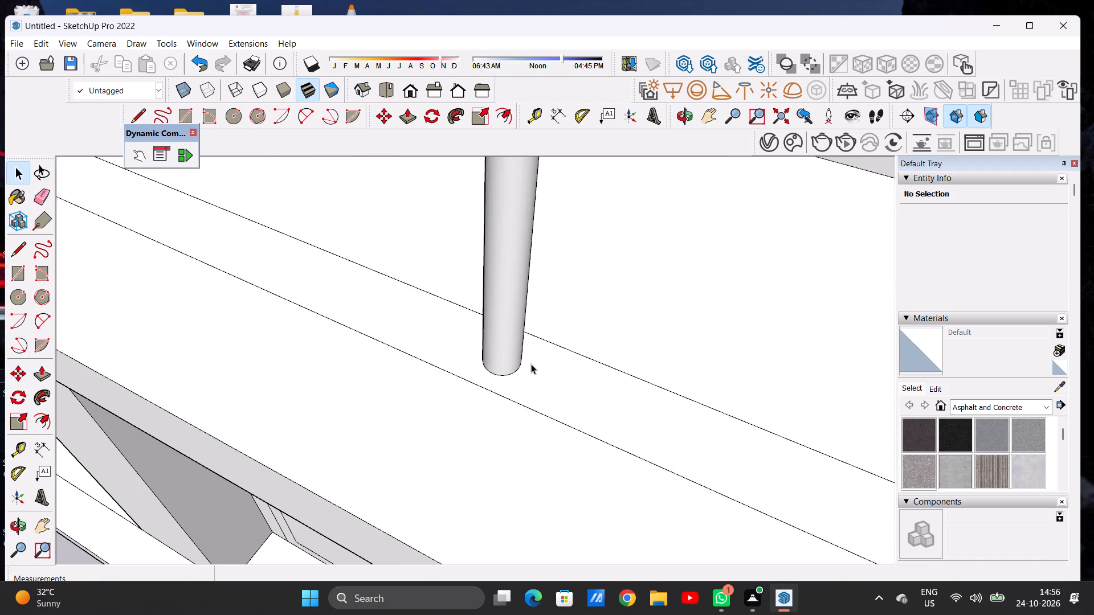
key("l")
scroll(537, 387, "up", 1)
scroll(537, 387, "down", 1)
scroll(537, 387, "up", 1)
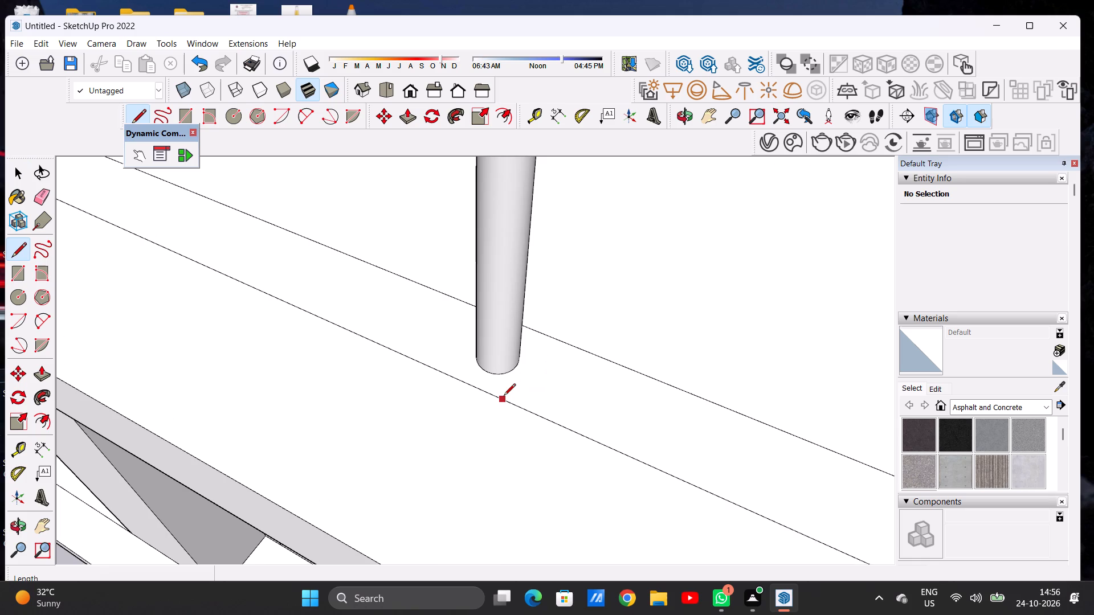
left_click(497, 397)
key("space")
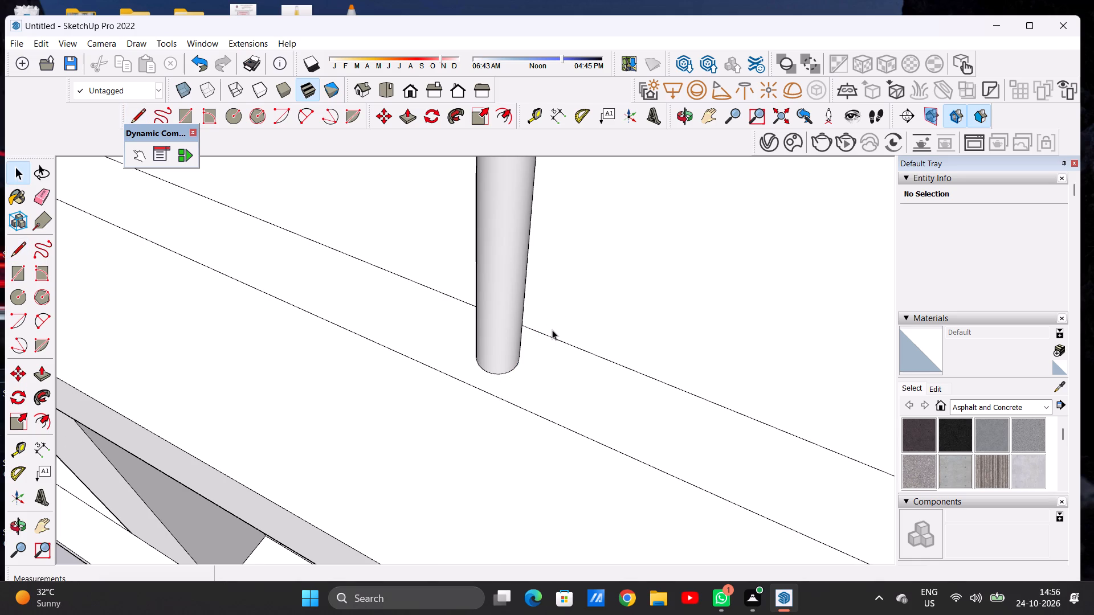
type("L")
left_click(511, 402)
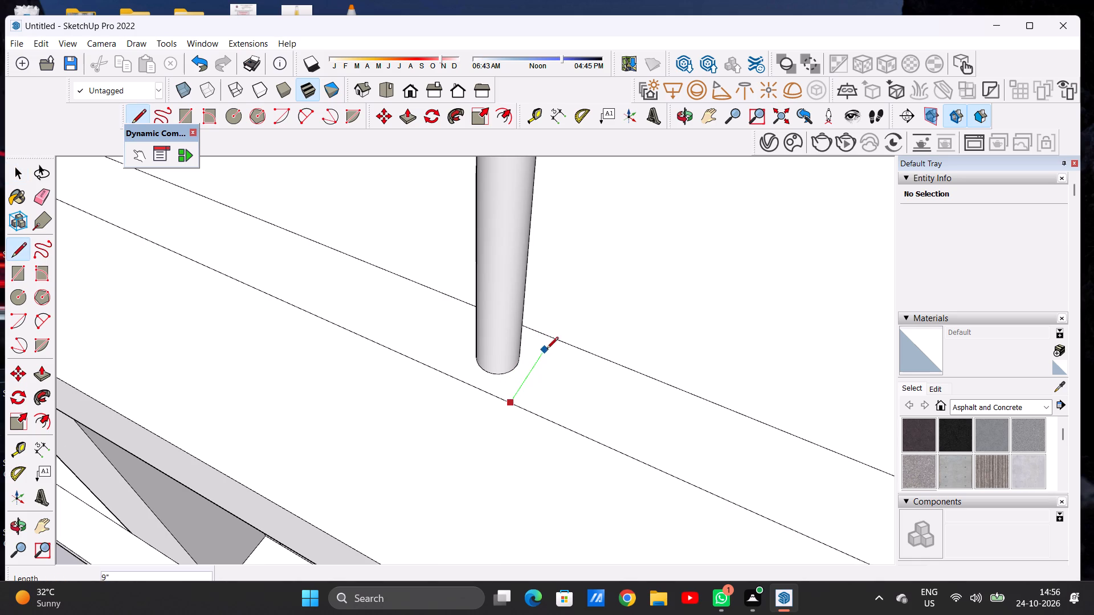
left_click(553, 341)
key("space")
Draw a line about 11" long straight across the floor strip, beside the middle post on the side facing the first post.
scroll(549, 386, "down", 1)
scroll(549, 387, "up", 1)
scroll(549, 387, "down", 4)
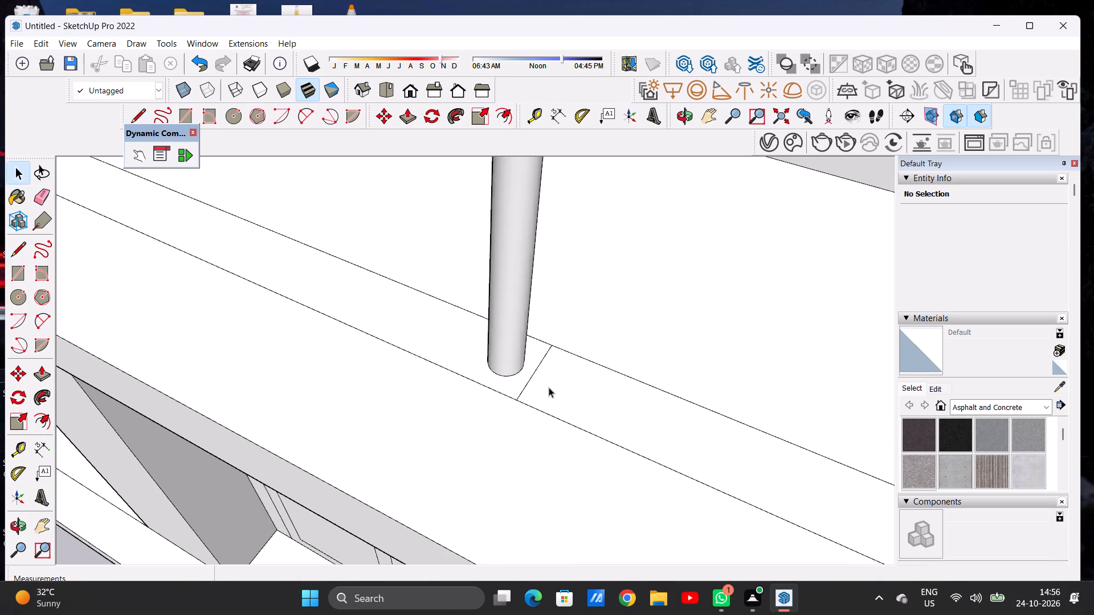
scroll(549, 387, "down", 2)
middle_click_drag(454, 390, 655, 401)
key("l")
scroll(549, 336, "up", 1)
scroll(555, 329, "down", 1)
scroll(555, 329, "up", 2)
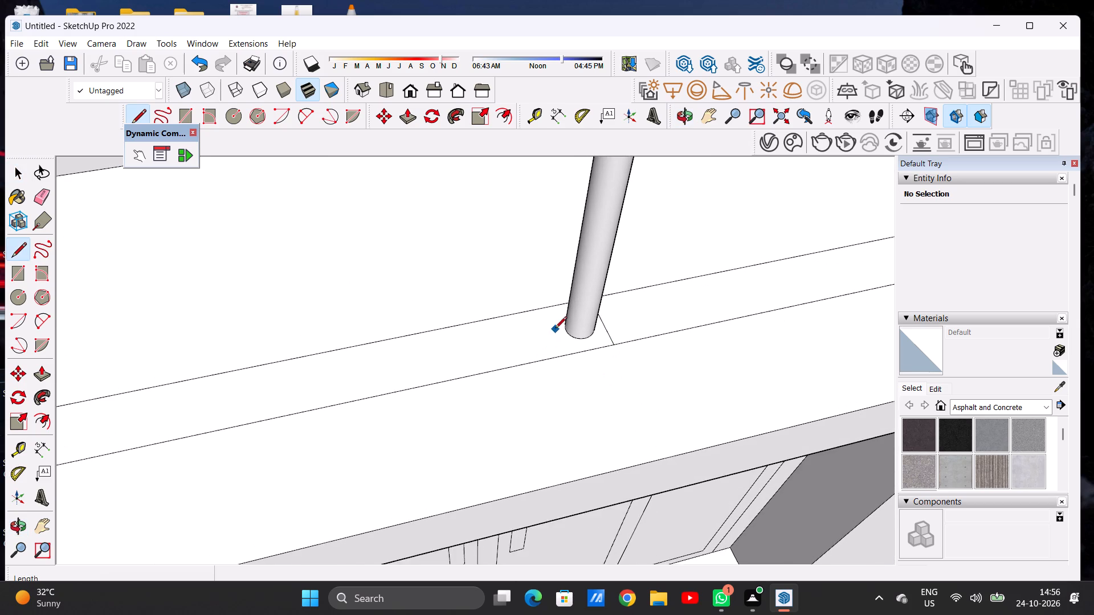
left_click(548, 305)
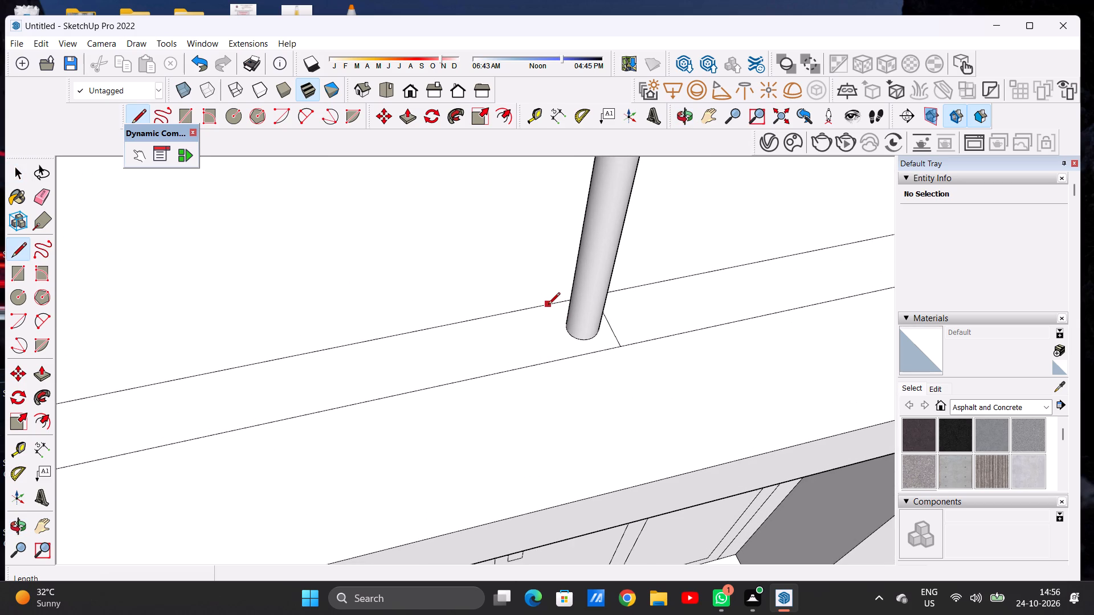
left_click(568, 353)
key("space")
Move the cross line on the middle post's first-post side about 7/8" closer to the middle post.
scroll(480, 370, "down", 7)
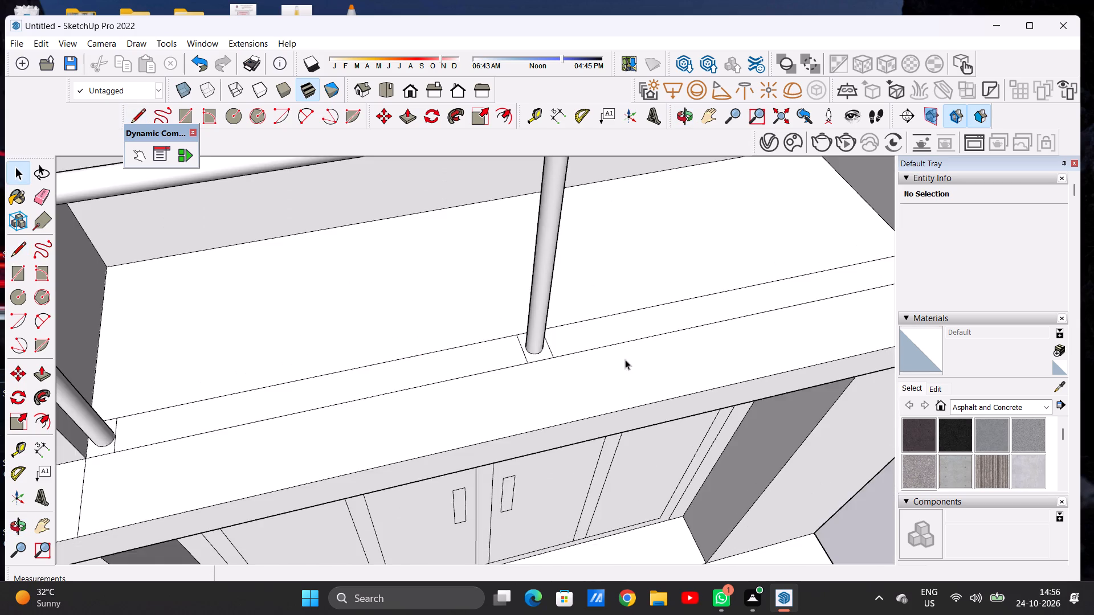
middle_click_drag(625, 359, 556, 340)
scroll(515, 368, "up", 11)
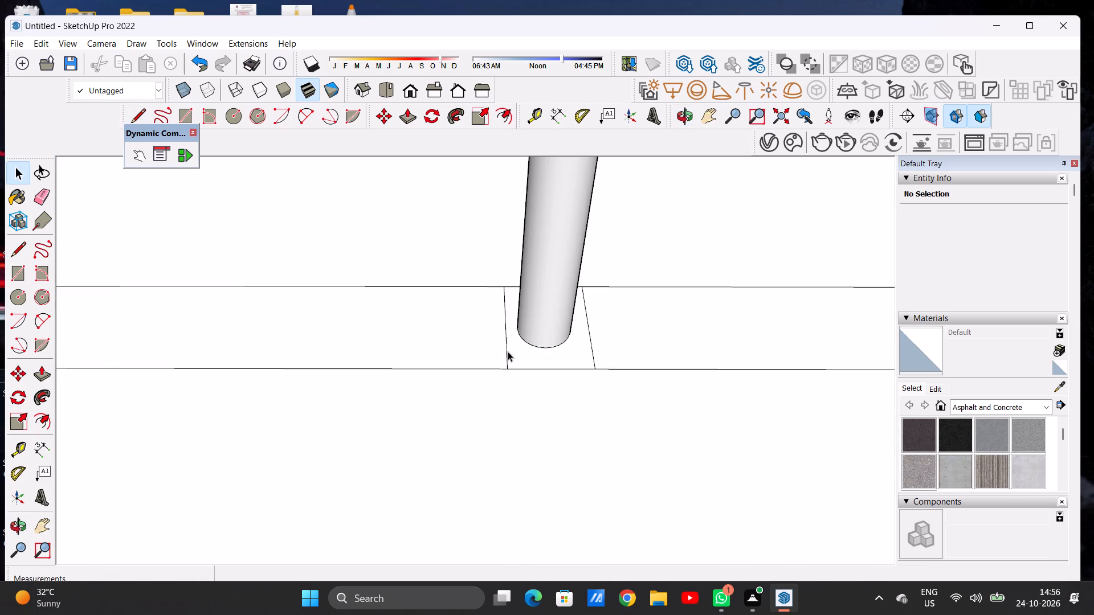
left_click(506, 359)
key("m")
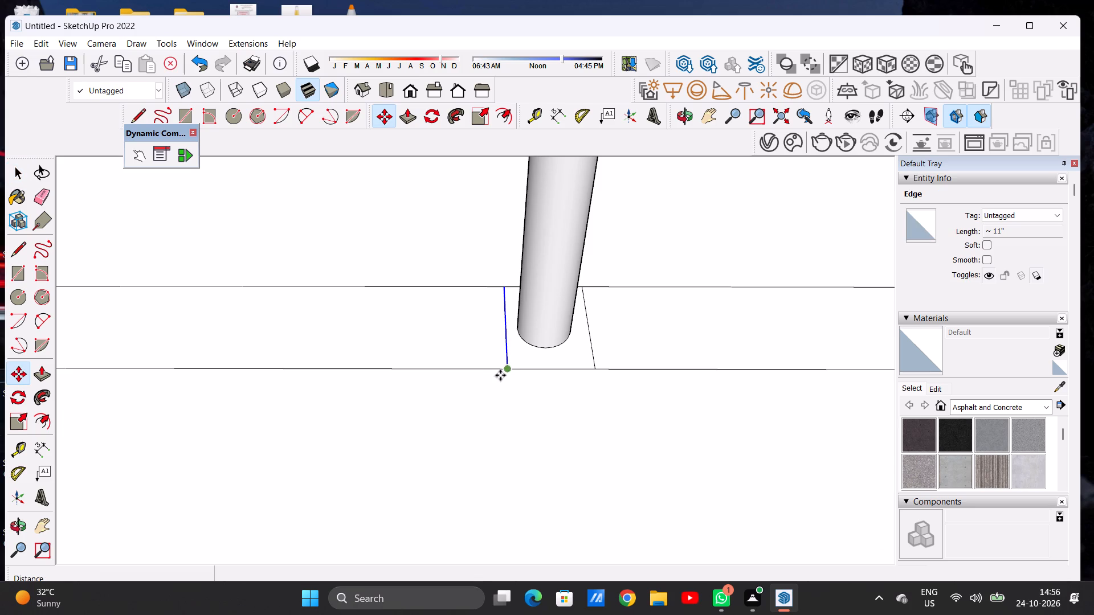
left_click(505, 372)
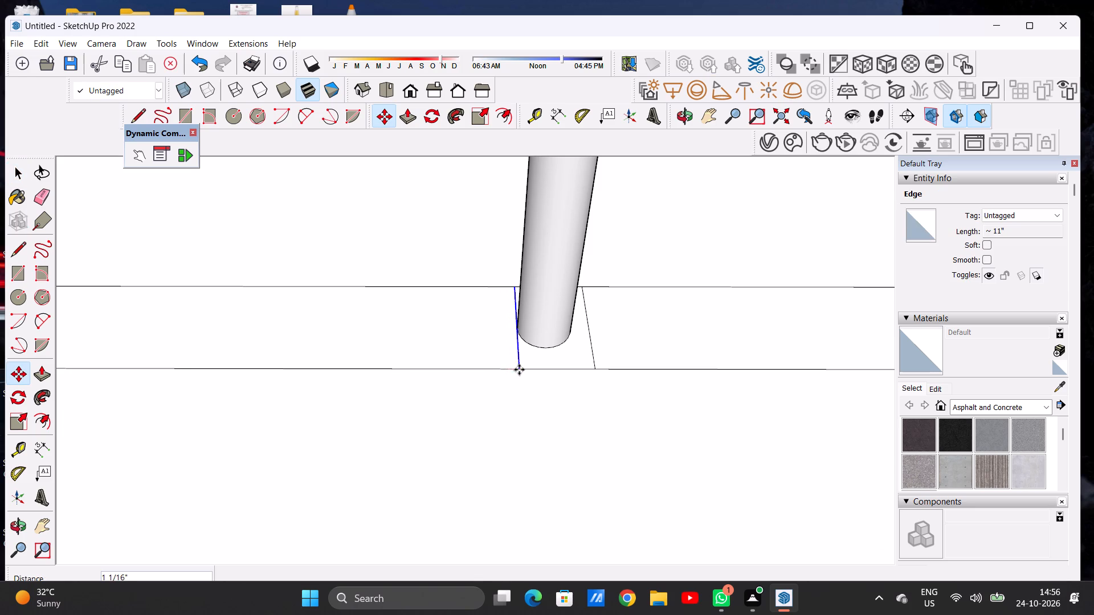
left_click(517, 369)
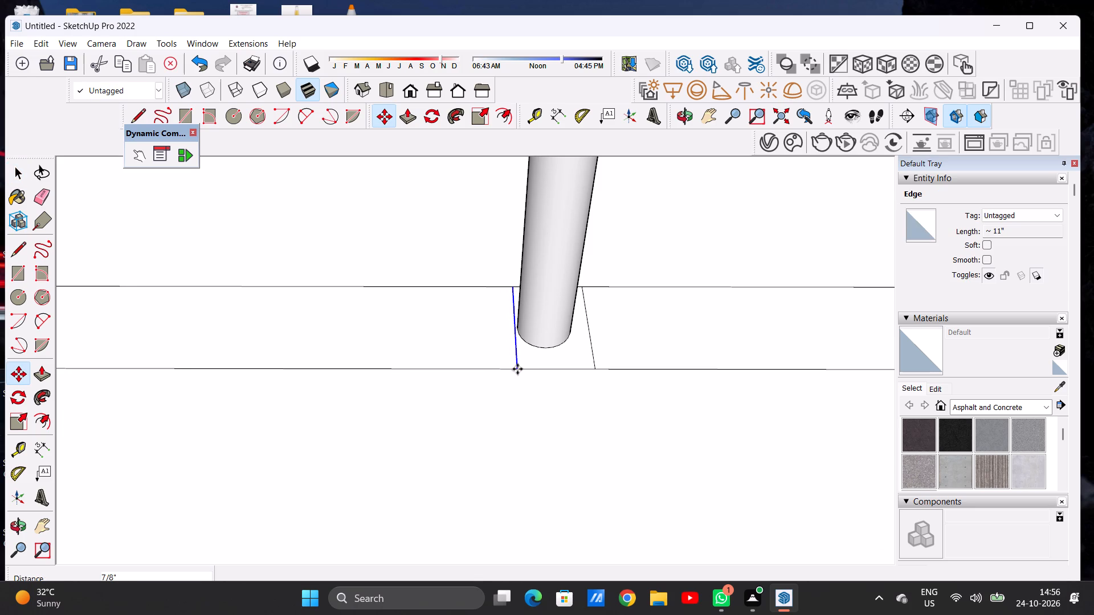
key("space")
Move the cross line on the middle post's last-post side about 1 7/16" closer to the middle post.
scroll(595, 368, "up", 6)
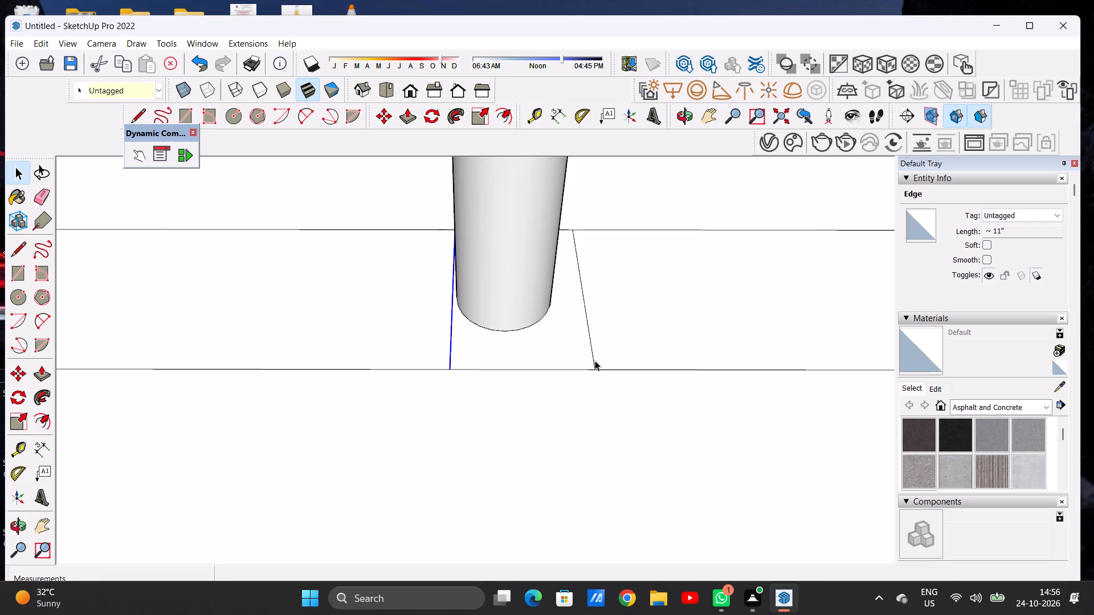
left_click(594, 362)
key("m")
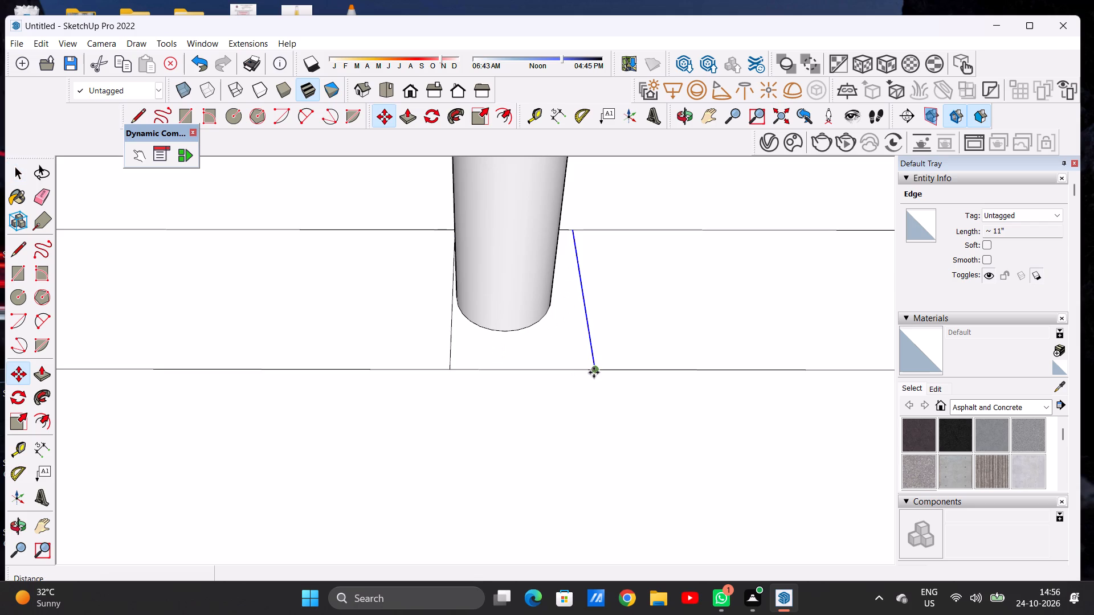
left_click(594, 372)
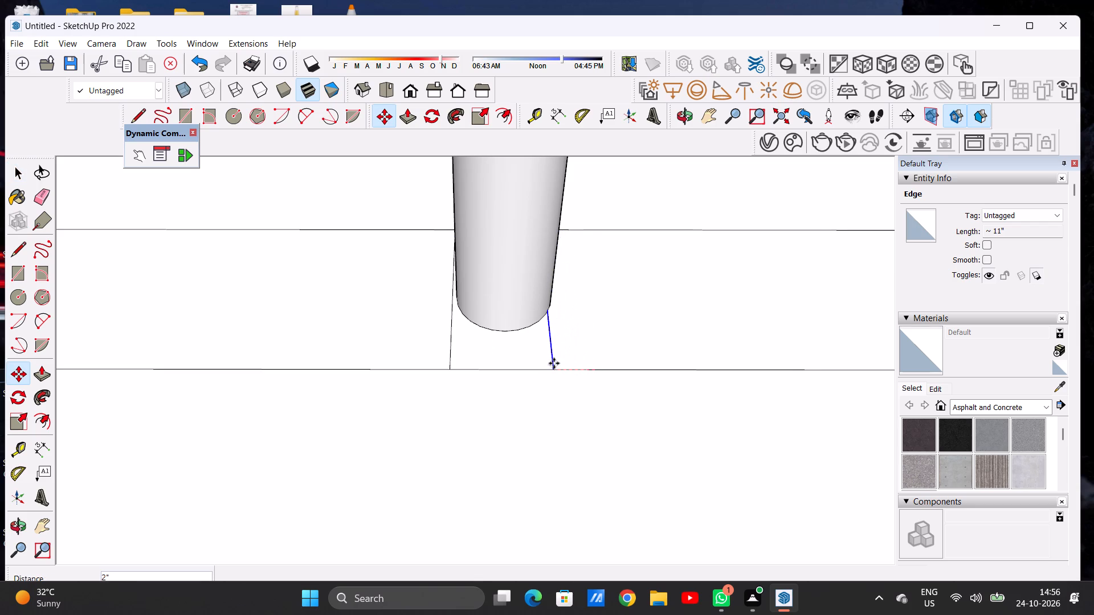
left_click(565, 367)
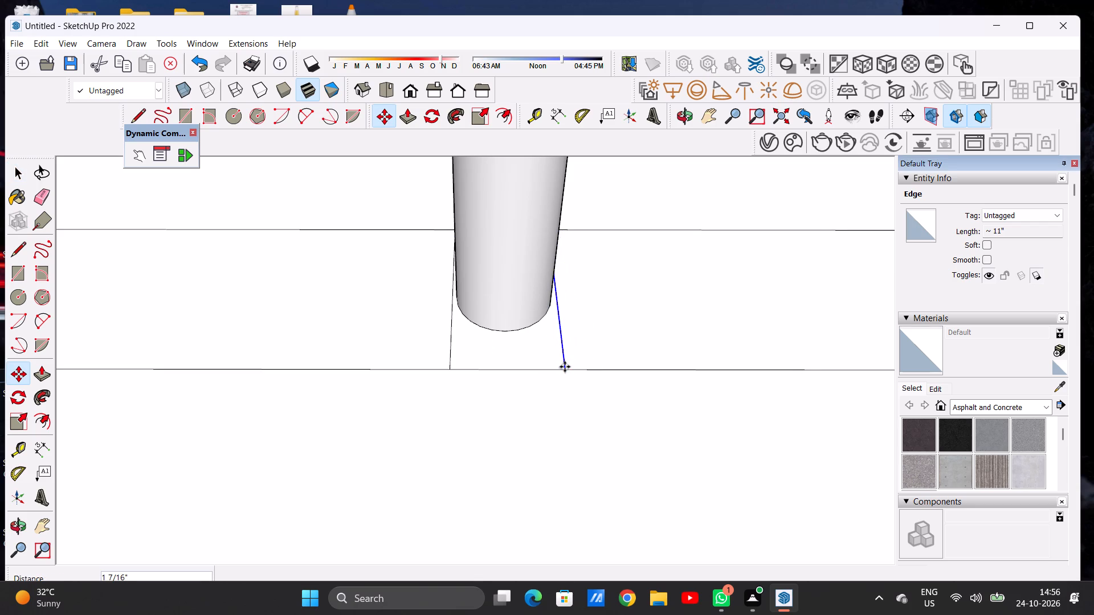
key("space")
scroll(463, 372, "down", 6)
middle_click_drag(553, 372, 517, 335)
scroll(498, 387, "down", 12)
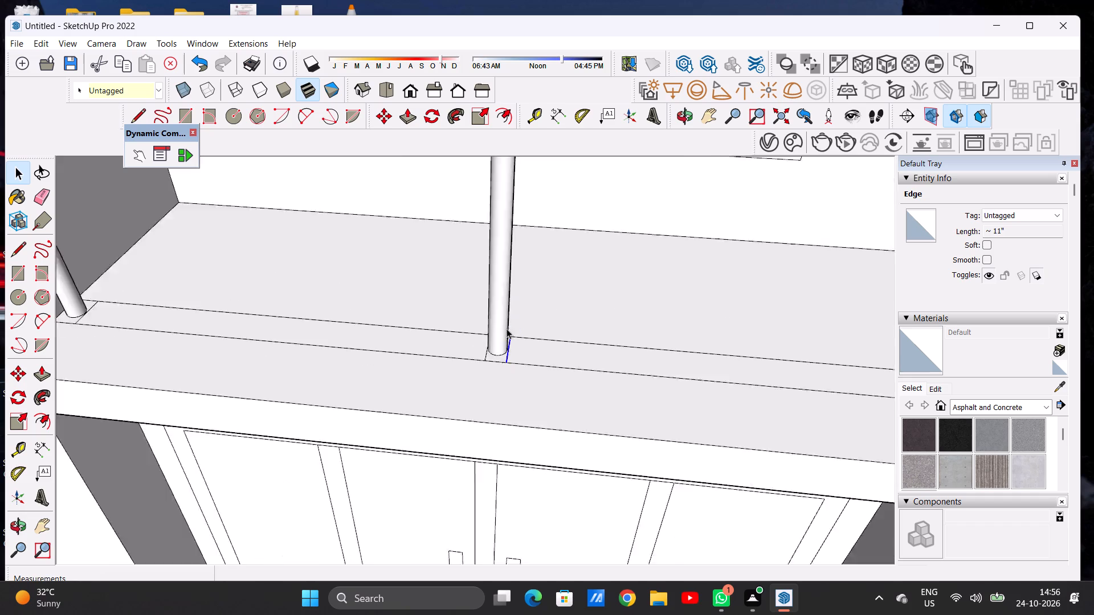
scroll(507, 329, "down", 8)
scroll(507, 325, "up", 1)
scroll(508, 325, "down", 3)
left_click(859, 497)
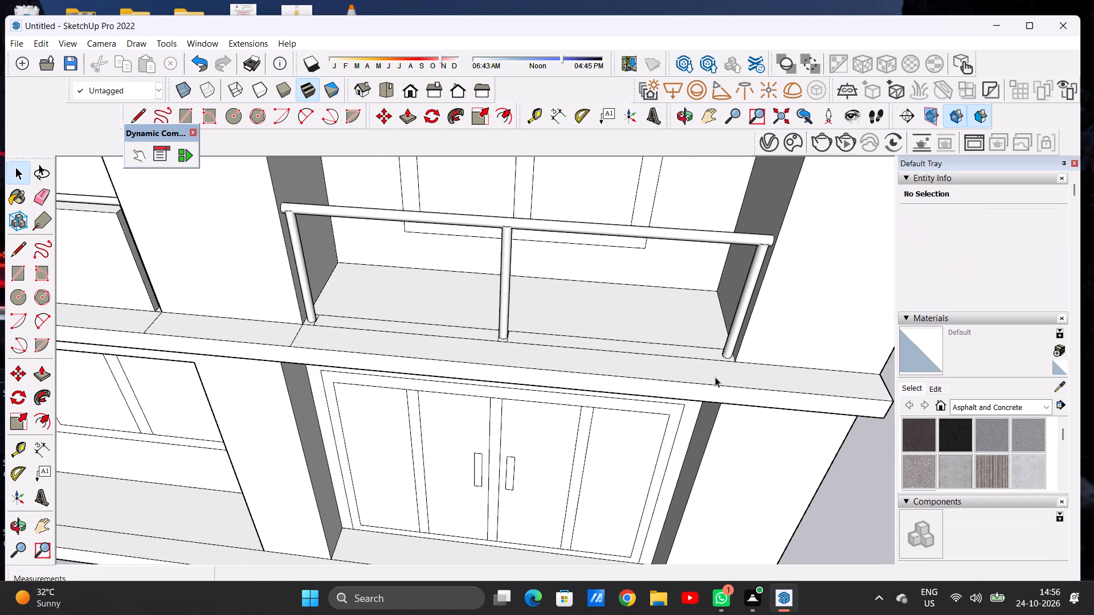
Draw a line about 11" long straight across the floor strip, just beside the last post's base on the side facing the middle post.
scroll(717, 375, "up", 14)
key("l")
scroll(737, 341, "up", 2)
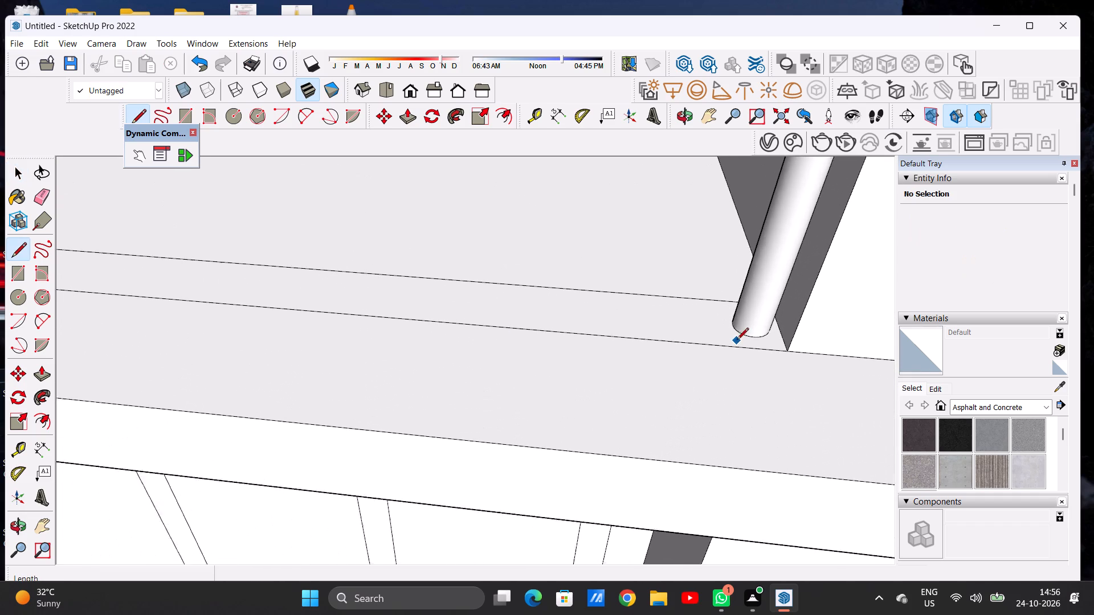
scroll(737, 341, "up", 5)
left_click(720, 275)
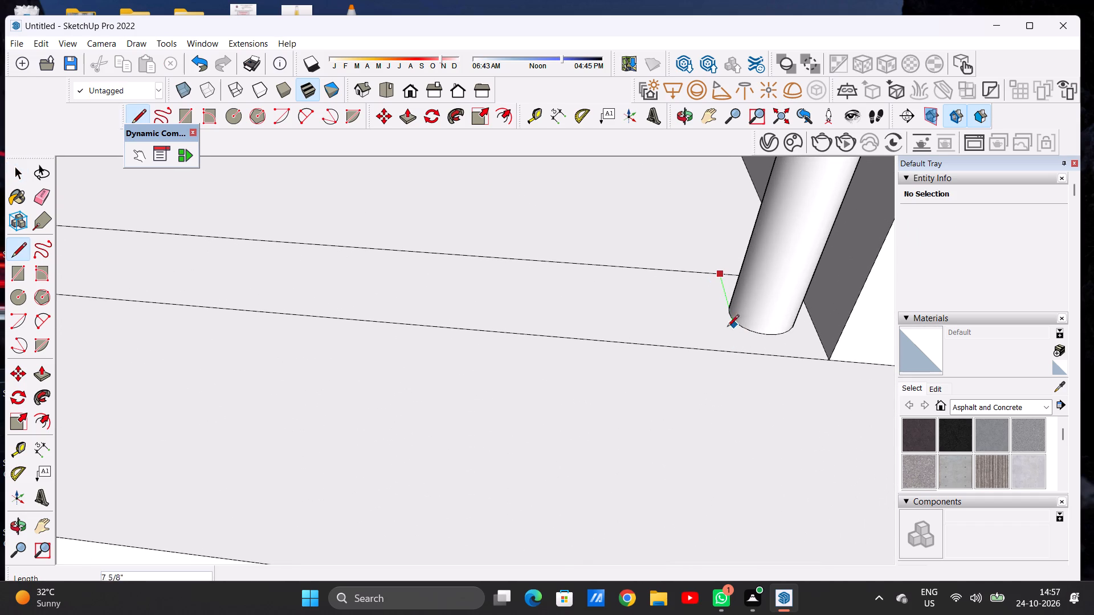
key("space")
type("L")
left_click(715, 274)
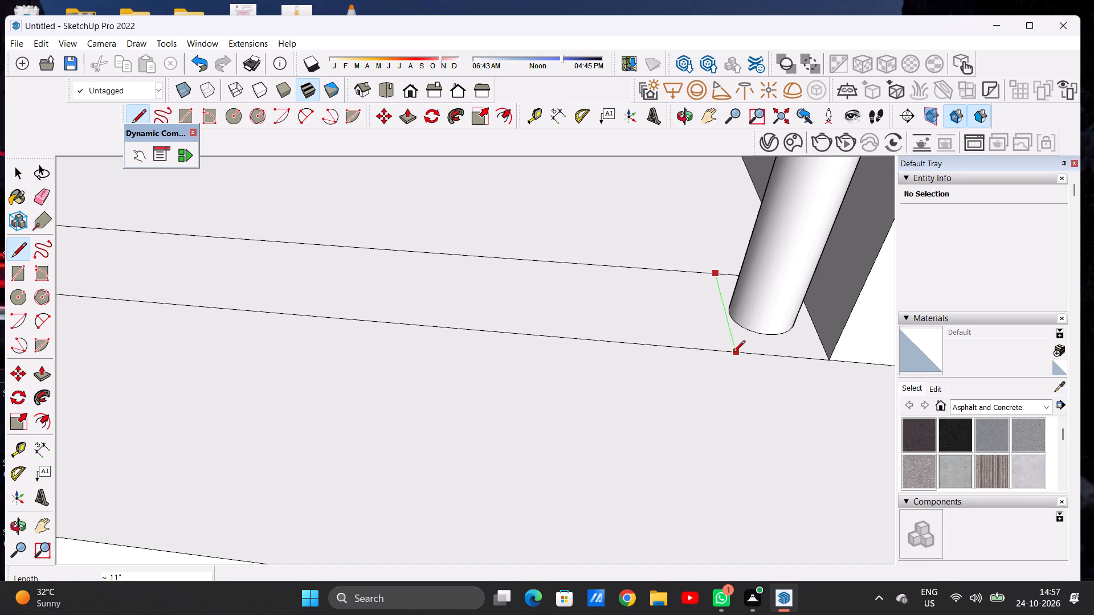
left_click(733, 352)
key("space")
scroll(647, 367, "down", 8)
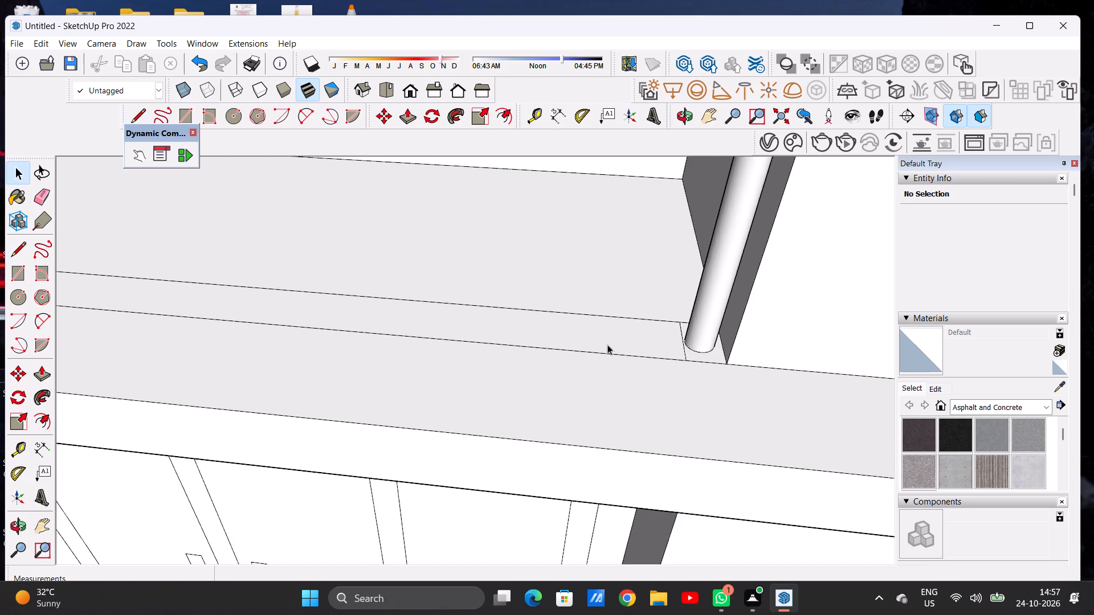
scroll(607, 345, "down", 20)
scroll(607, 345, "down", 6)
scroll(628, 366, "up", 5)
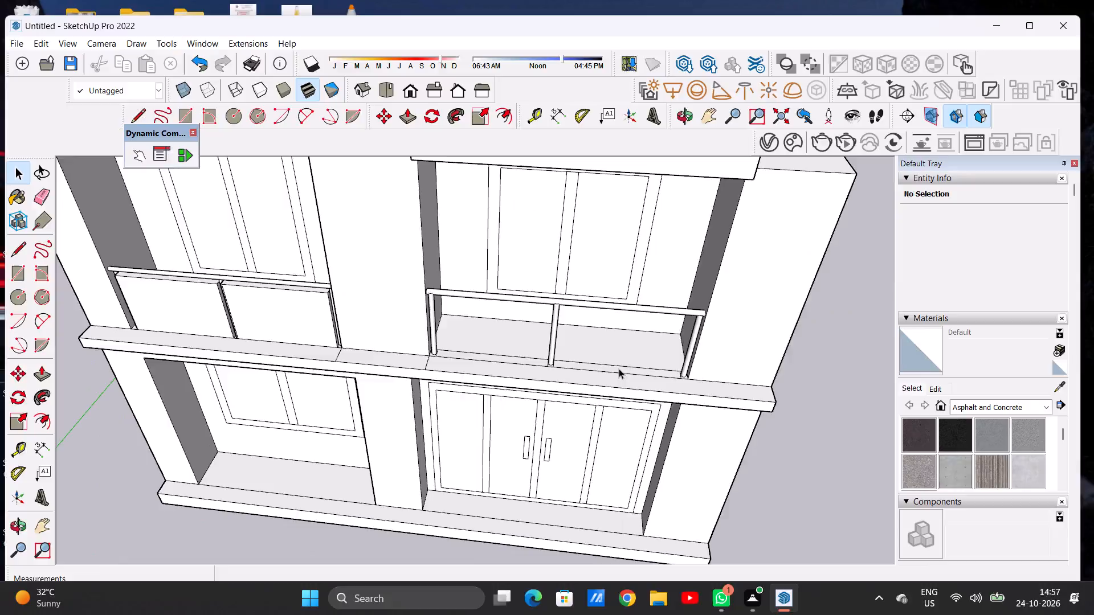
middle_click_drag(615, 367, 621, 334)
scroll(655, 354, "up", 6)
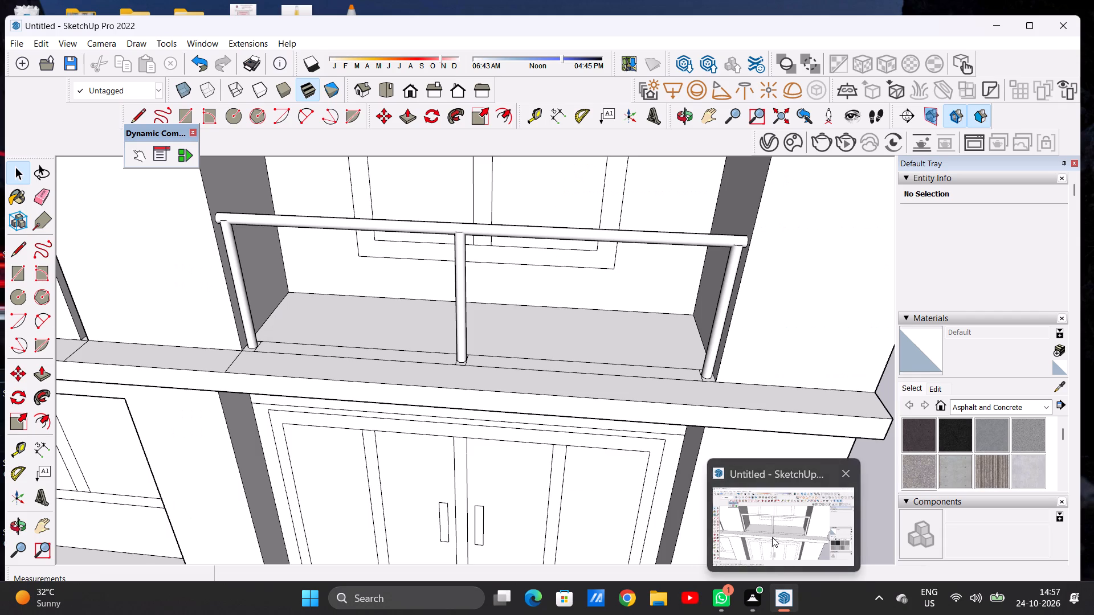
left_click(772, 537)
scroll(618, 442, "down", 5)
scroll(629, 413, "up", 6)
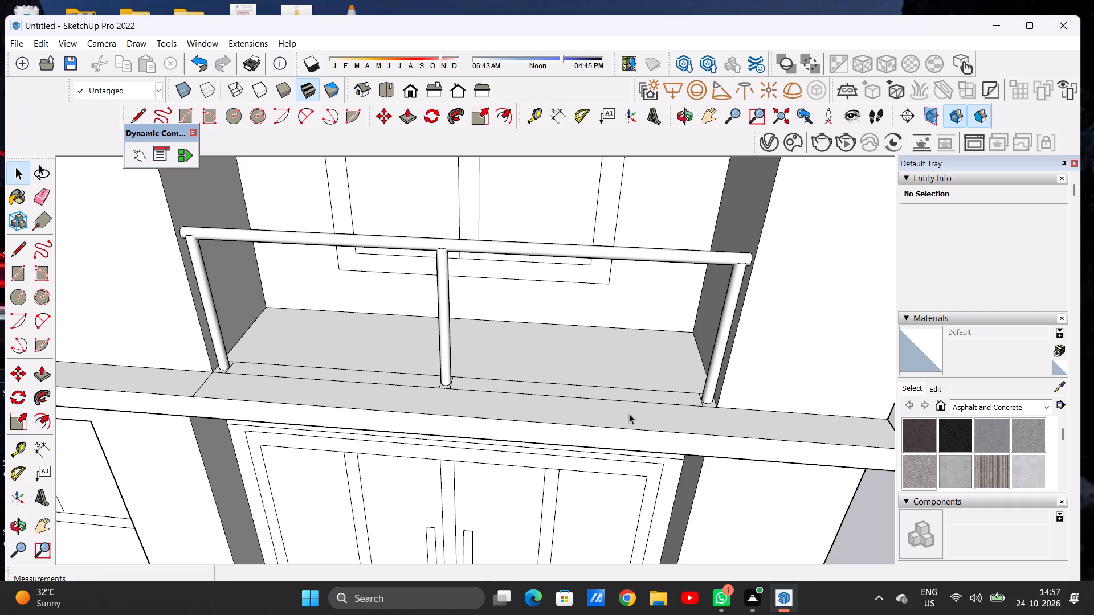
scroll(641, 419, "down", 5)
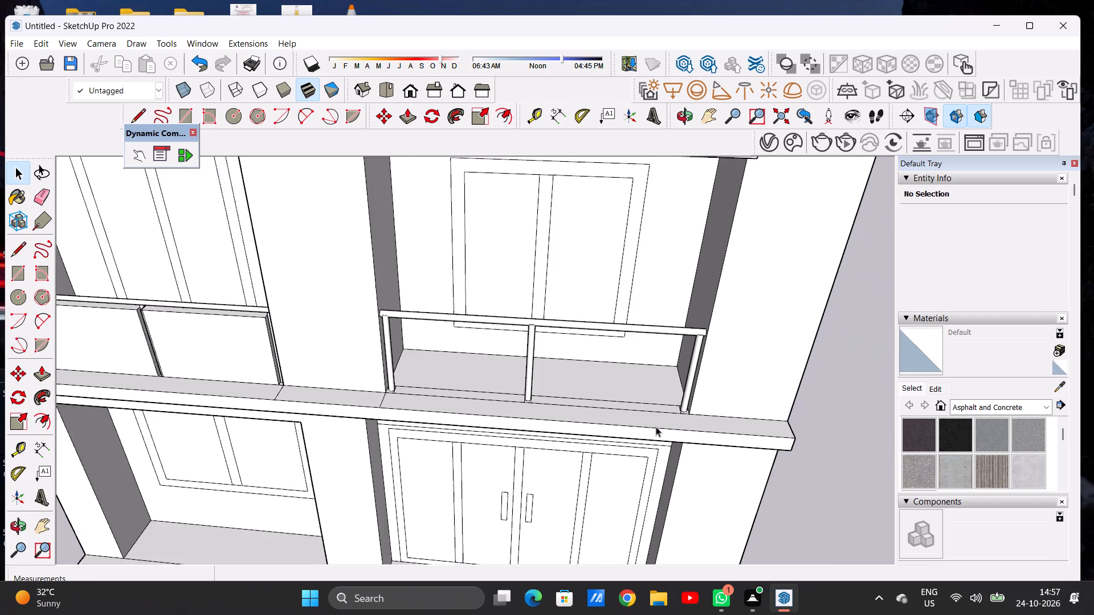
Push/Pull the floor strip between the entrance recess railing's middle and last posts up about 5' 11 7/16" into a panel below the handrail.
scroll(656, 427, "down", 5)
scroll(664, 381, "up", 6)
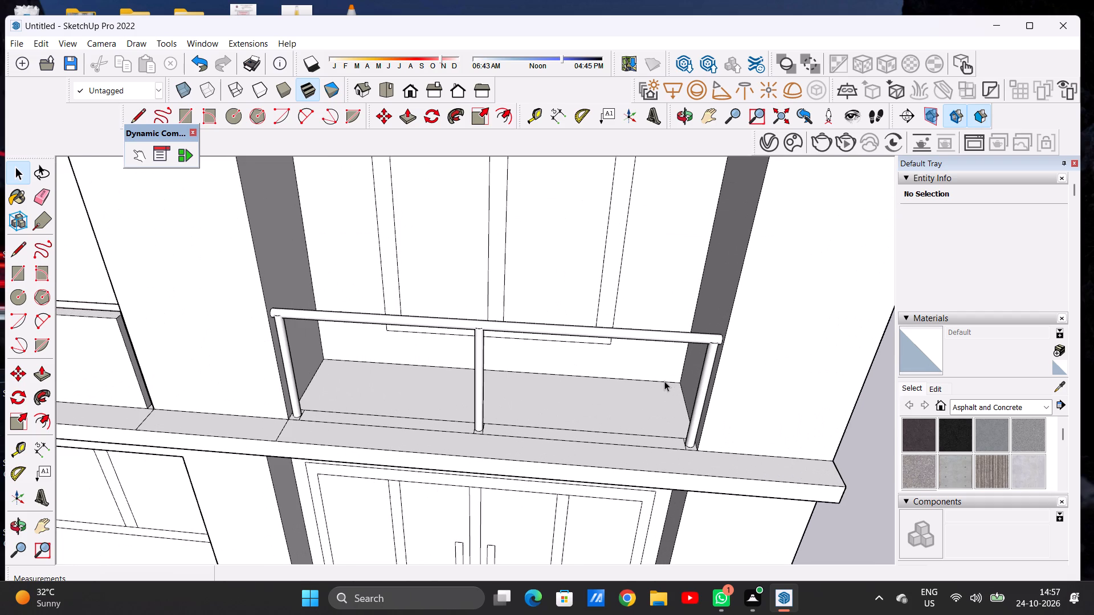
key("p")
scroll(675, 387, "up", 6)
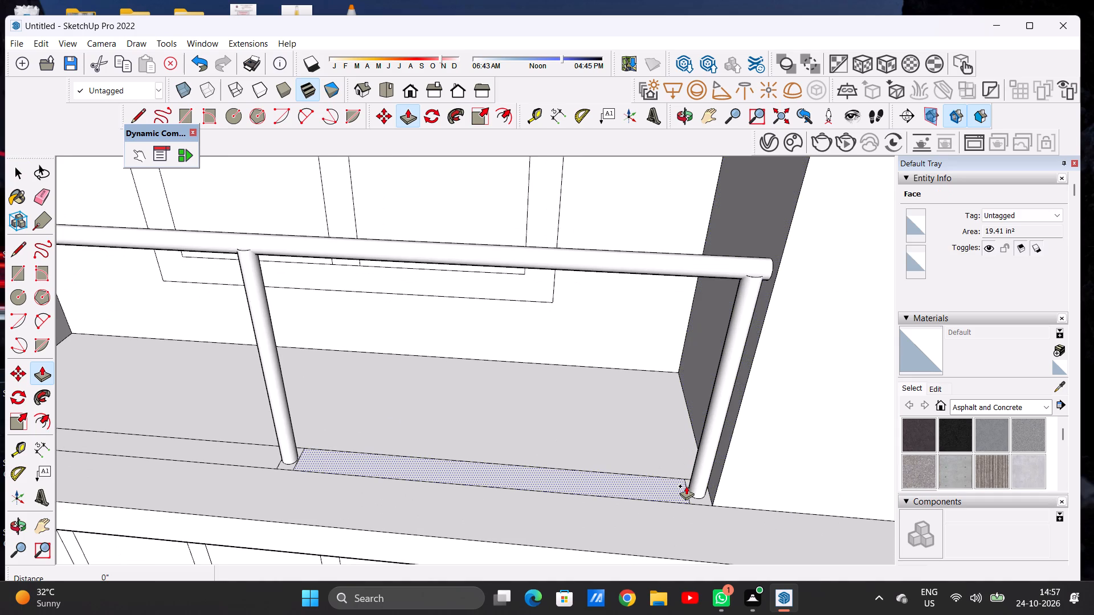
left_click(686, 486)
scroll(689, 452, "down", 10)
scroll(700, 399, "up", 10)
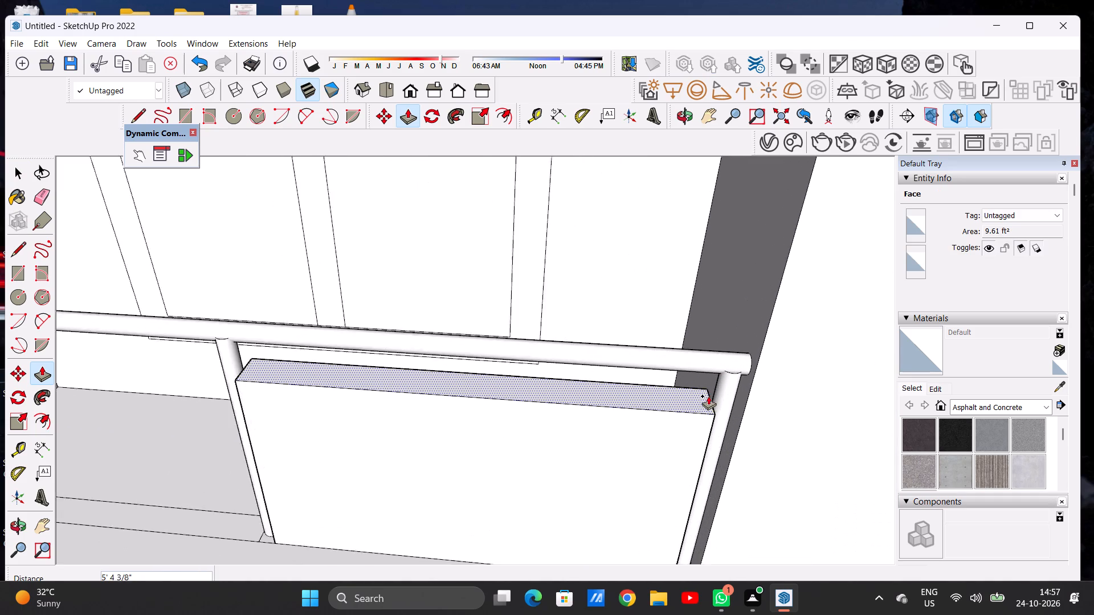
scroll(708, 396, "up", 2)
middle_click_drag(706, 403, 711, 340)
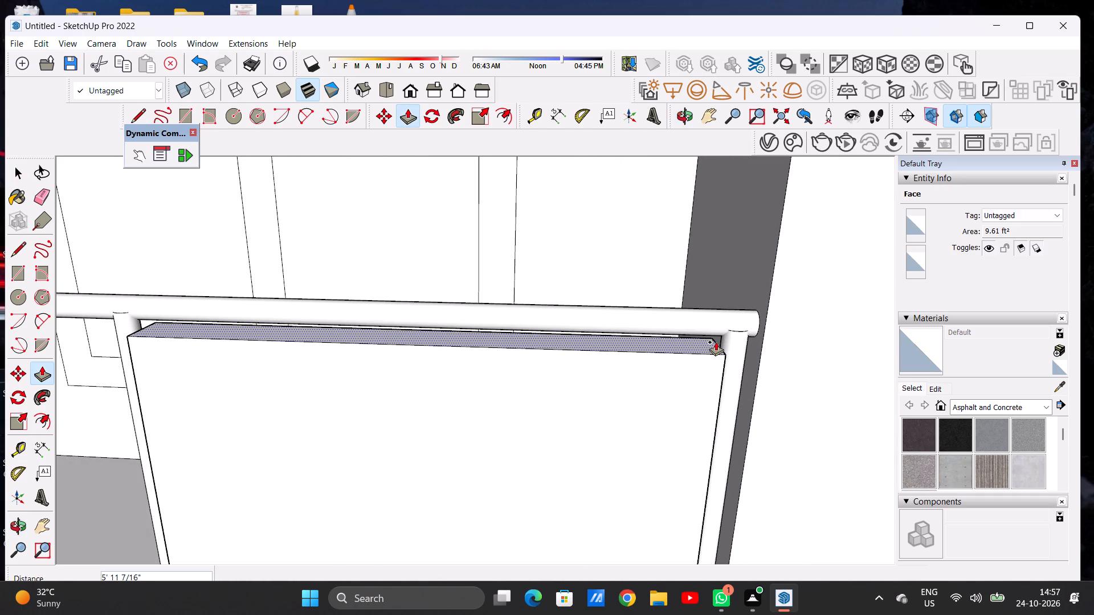
left_click(716, 342)
Push/Pull the floor strip between the first and middle posts up about 5' 11 7/16", level with the neighbouring panel's top.
scroll(723, 435, "down", 4)
scroll(729, 437, "up", 1)
scroll(732, 436, "down", 6)
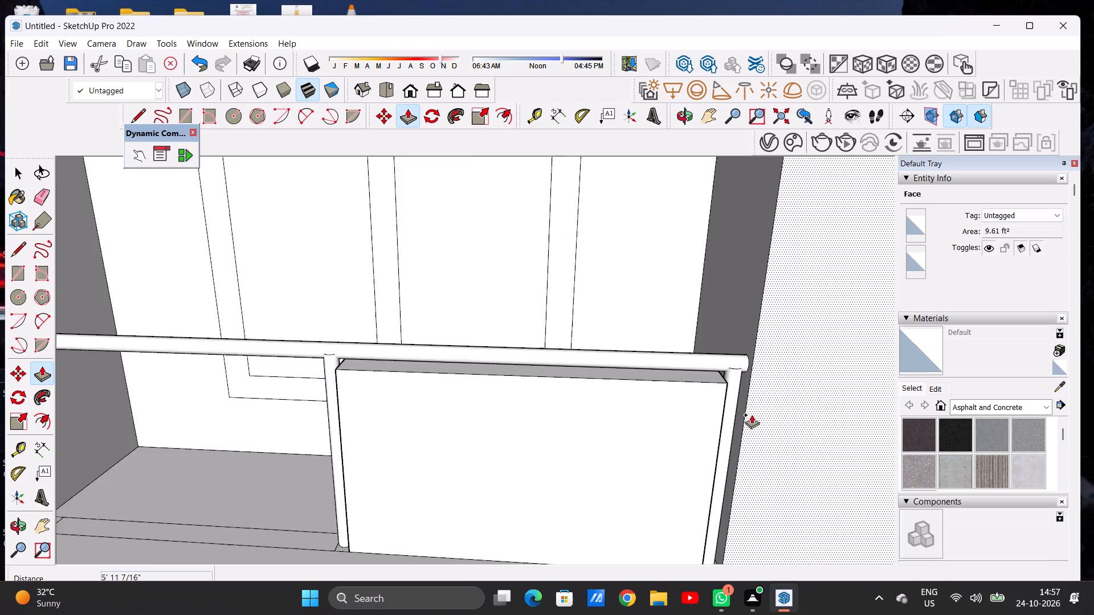
scroll(752, 415, "down", 7)
scroll(589, 458, "up", 1)
scroll(569, 462, "down", 1)
scroll(535, 470, "up", 16)
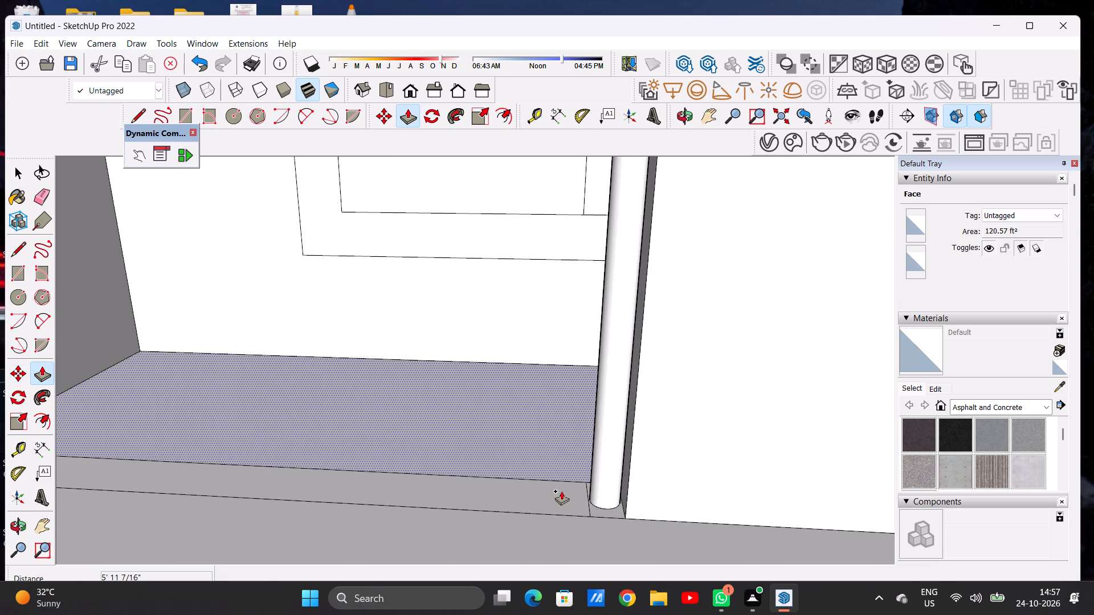
left_click(561, 497)
scroll(560, 455, "down", 16)
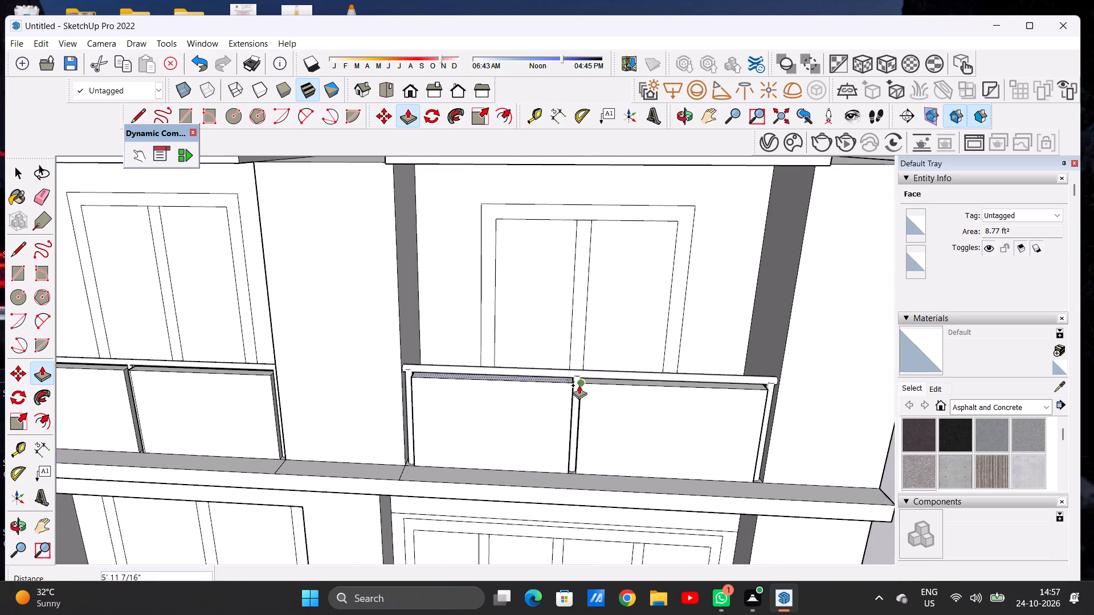
scroll(579, 385, "up", 11)
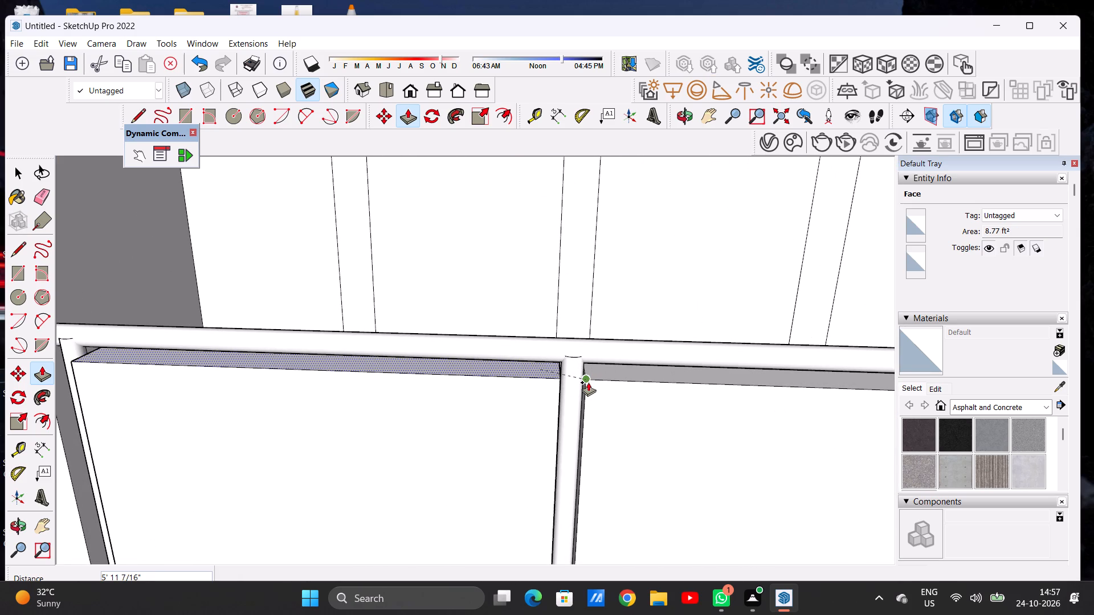
left_click(588, 382)
key("space")
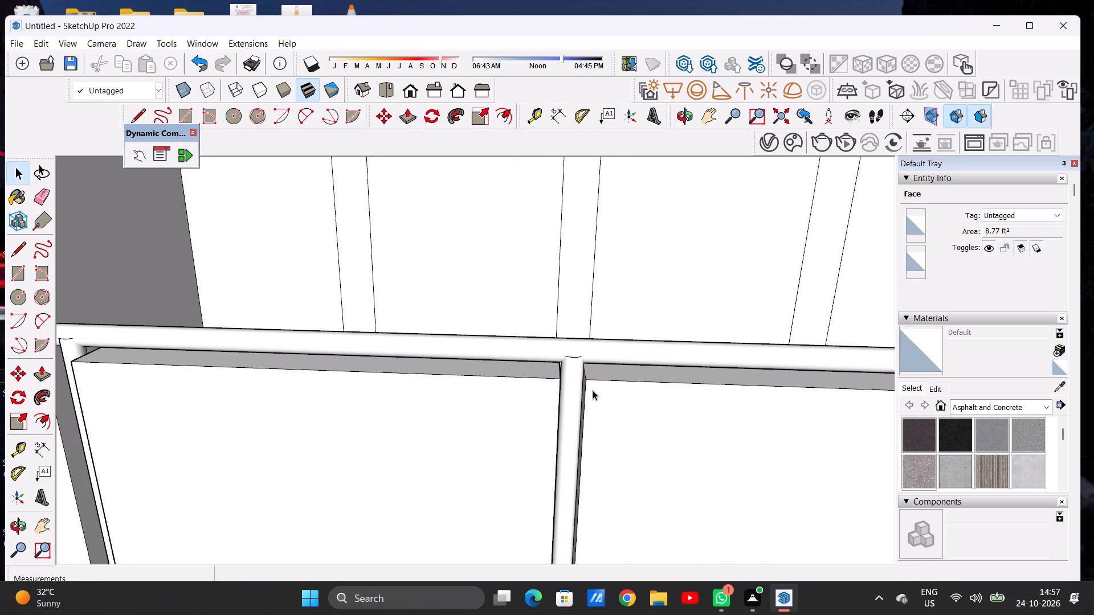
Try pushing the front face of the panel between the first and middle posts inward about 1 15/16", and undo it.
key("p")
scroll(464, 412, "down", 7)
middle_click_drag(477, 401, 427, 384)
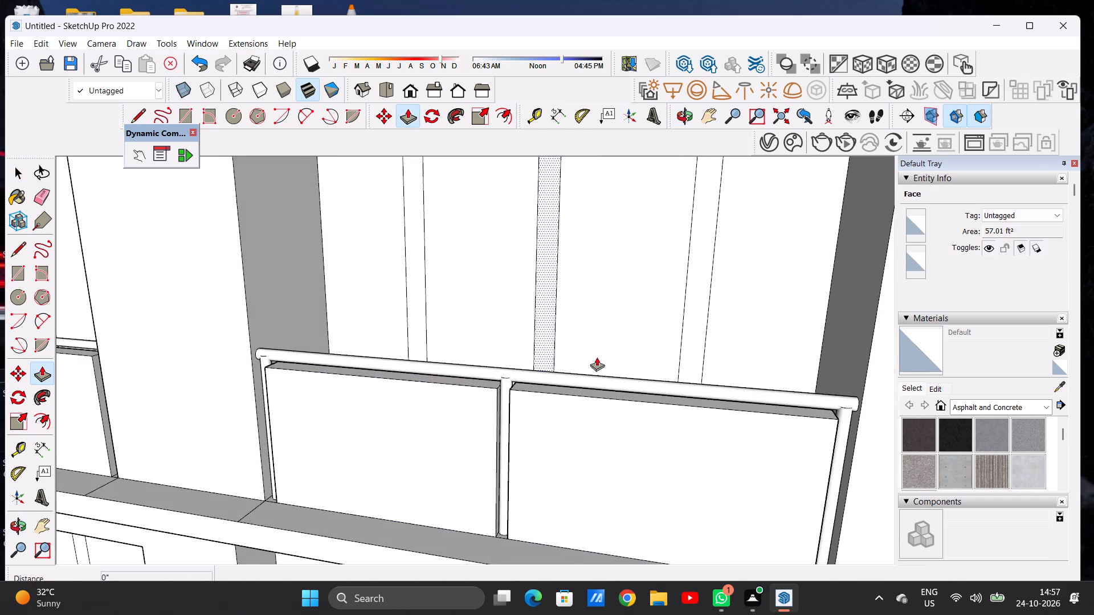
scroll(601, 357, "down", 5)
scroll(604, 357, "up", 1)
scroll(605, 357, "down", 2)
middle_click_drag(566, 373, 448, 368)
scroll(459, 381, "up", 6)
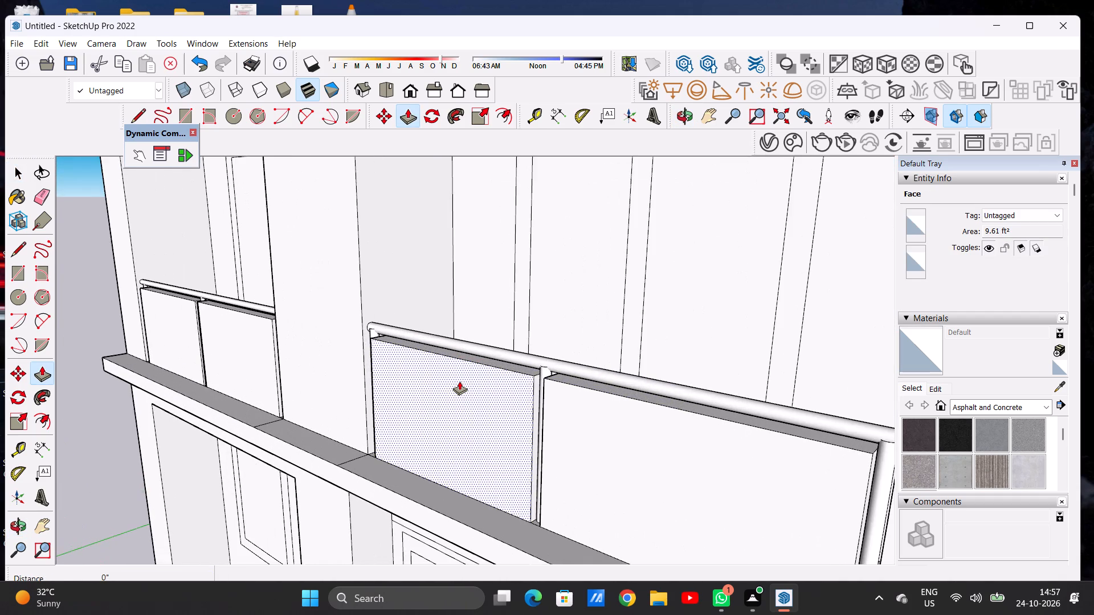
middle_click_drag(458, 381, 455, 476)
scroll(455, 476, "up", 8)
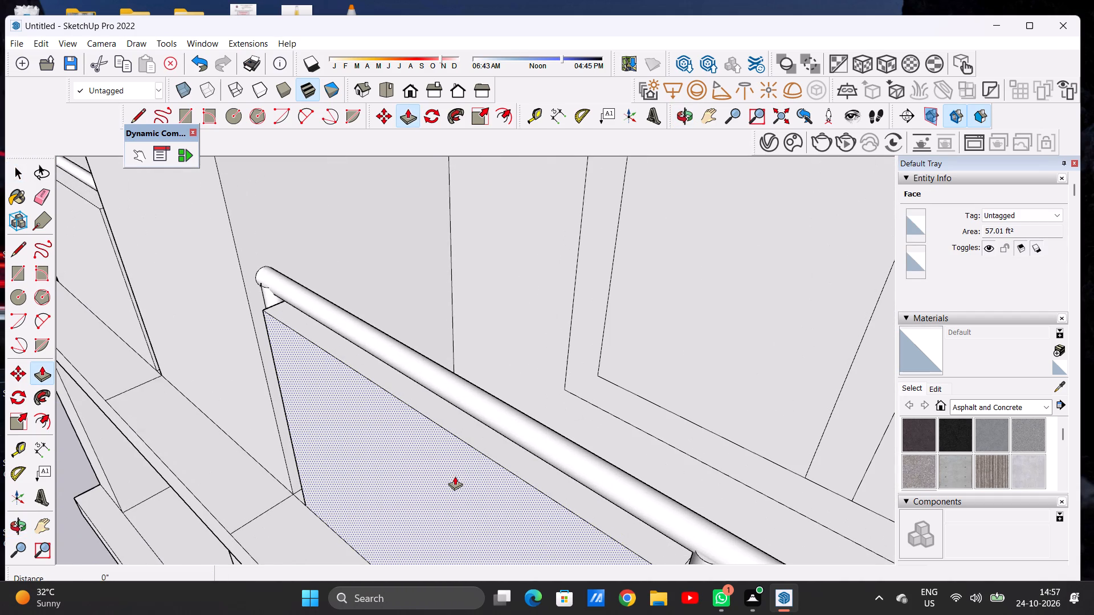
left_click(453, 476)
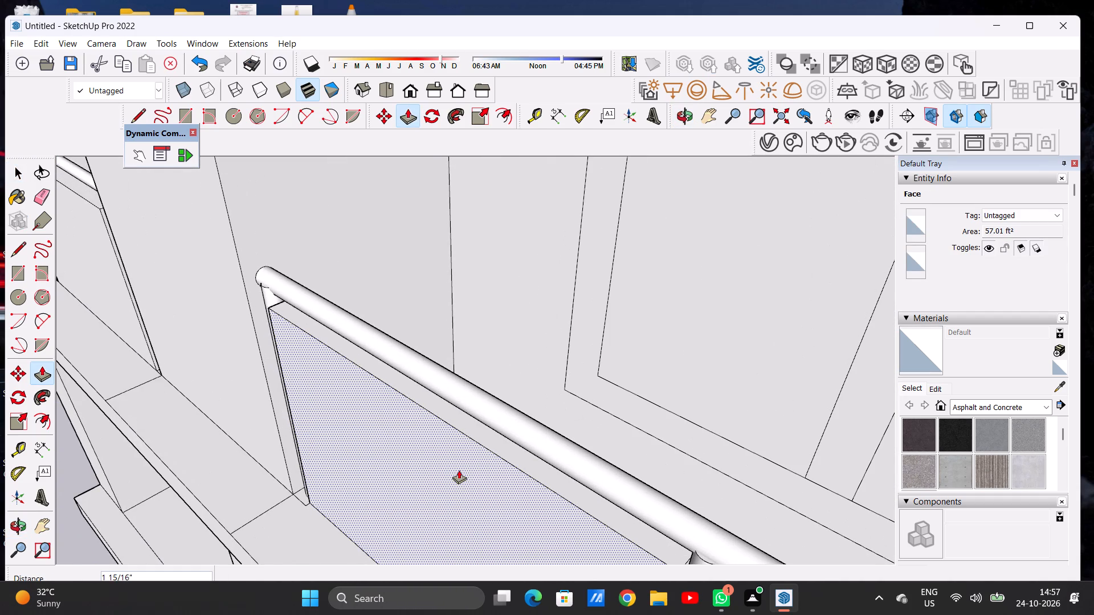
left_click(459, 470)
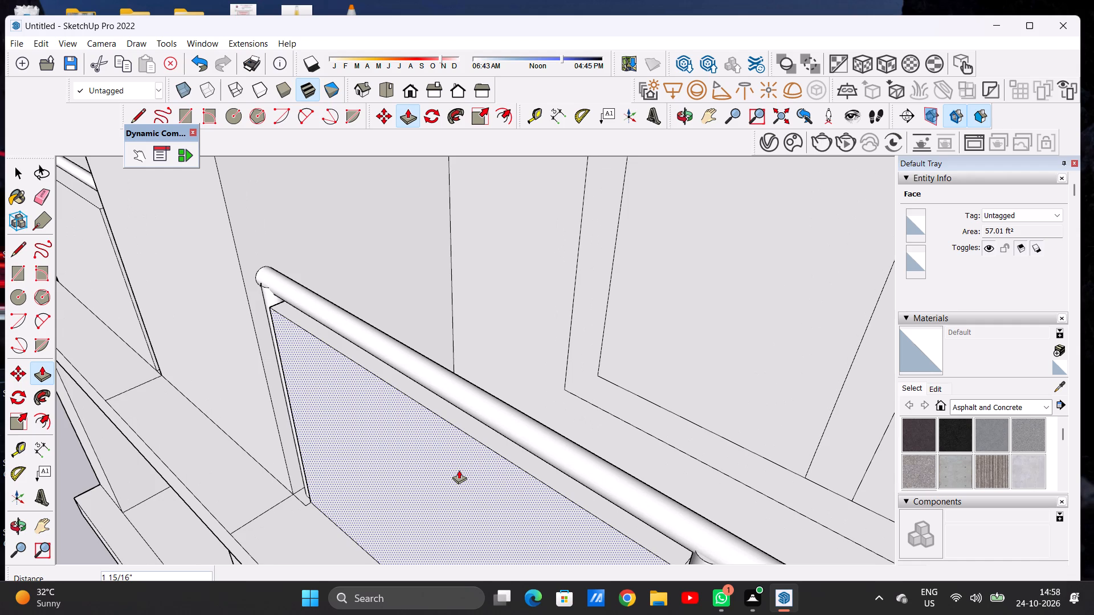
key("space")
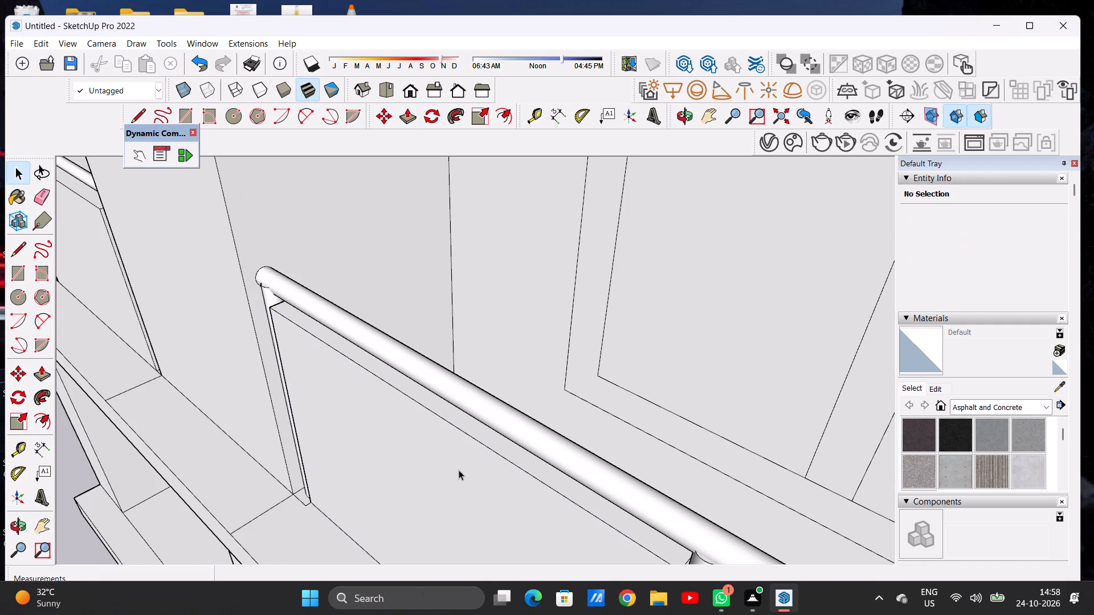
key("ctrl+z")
Push the back face of the panel between the first and middle posts about 2 1/16" toward the facade front to thin the panel.
scroll(462, 470, "down", 18)
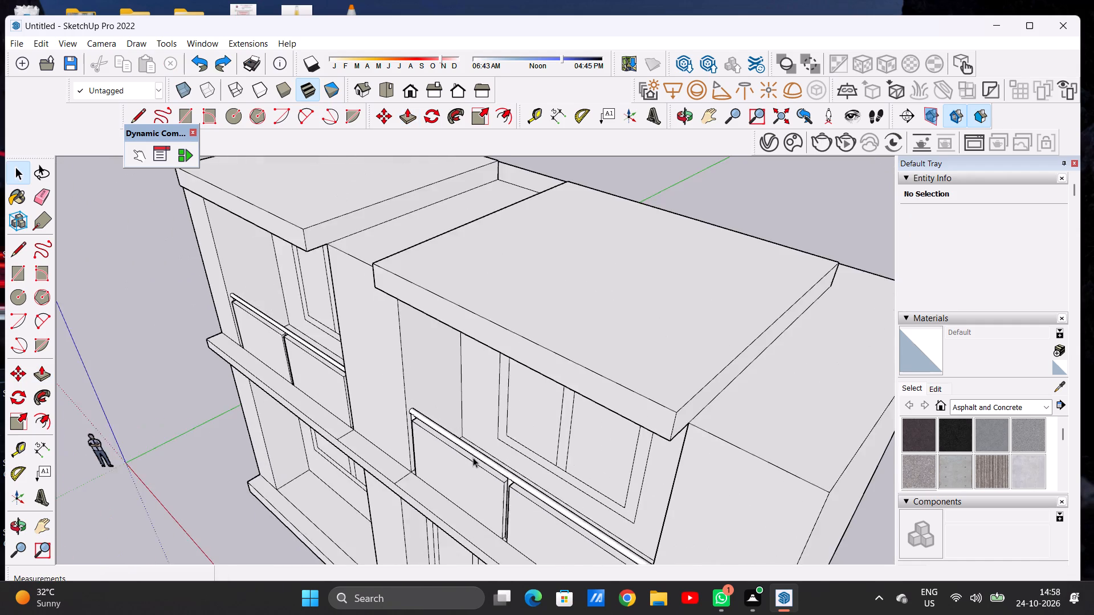
scroll(508, 459, "down", 6)
middle_click_drag(526, 480, 438, 454)
scroll(438, 454, "up", 15)
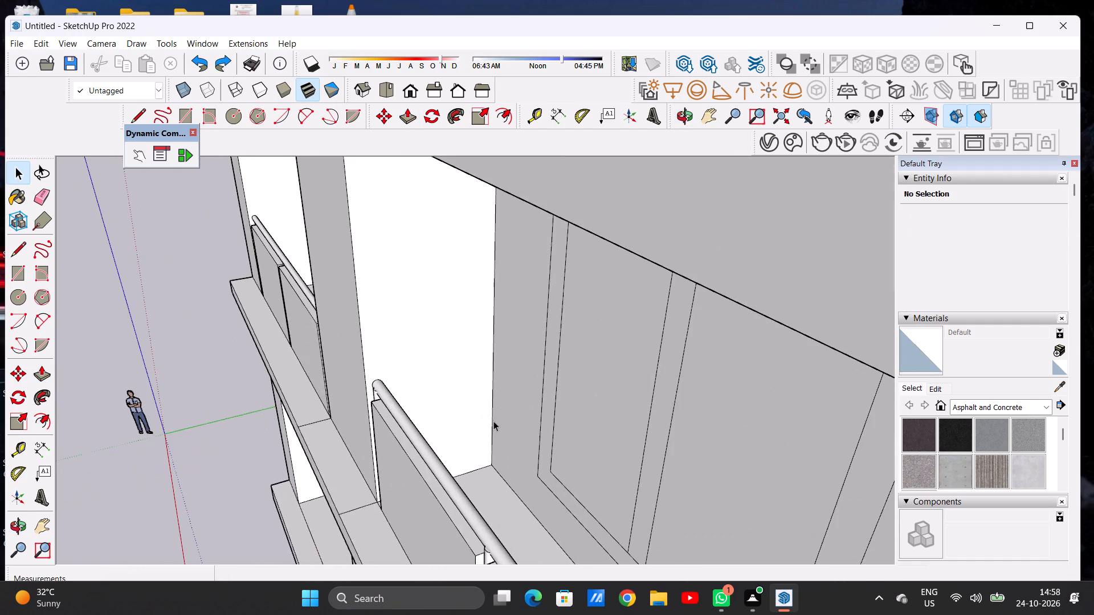
scroll(493, 421, "up", 1)
middle_click_drag(496, 433, 512, 449)
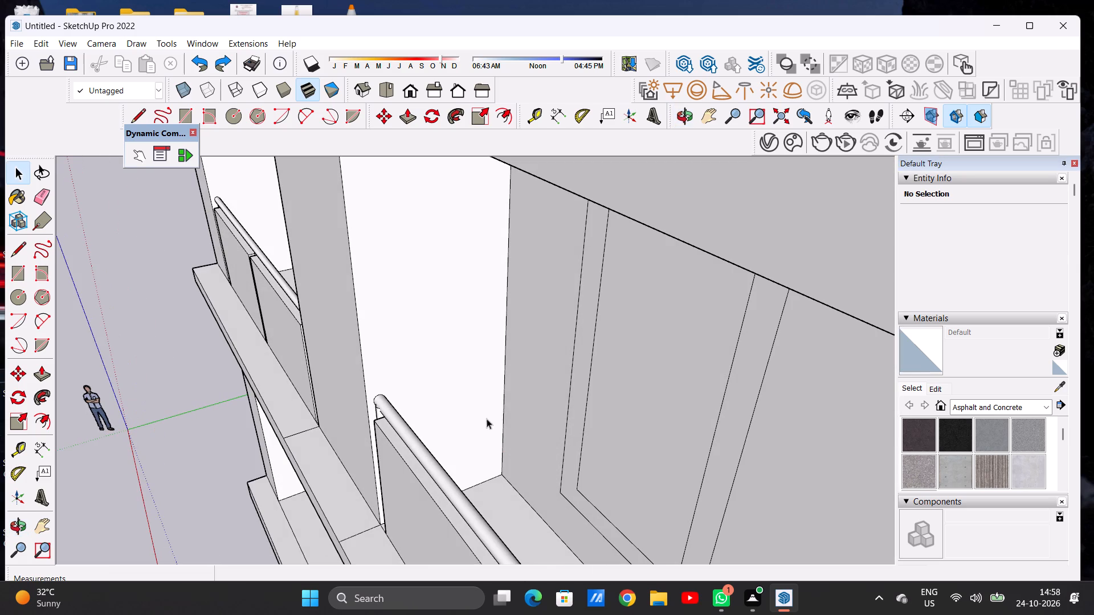
middle_click_drag(513, 449, 465, 433)
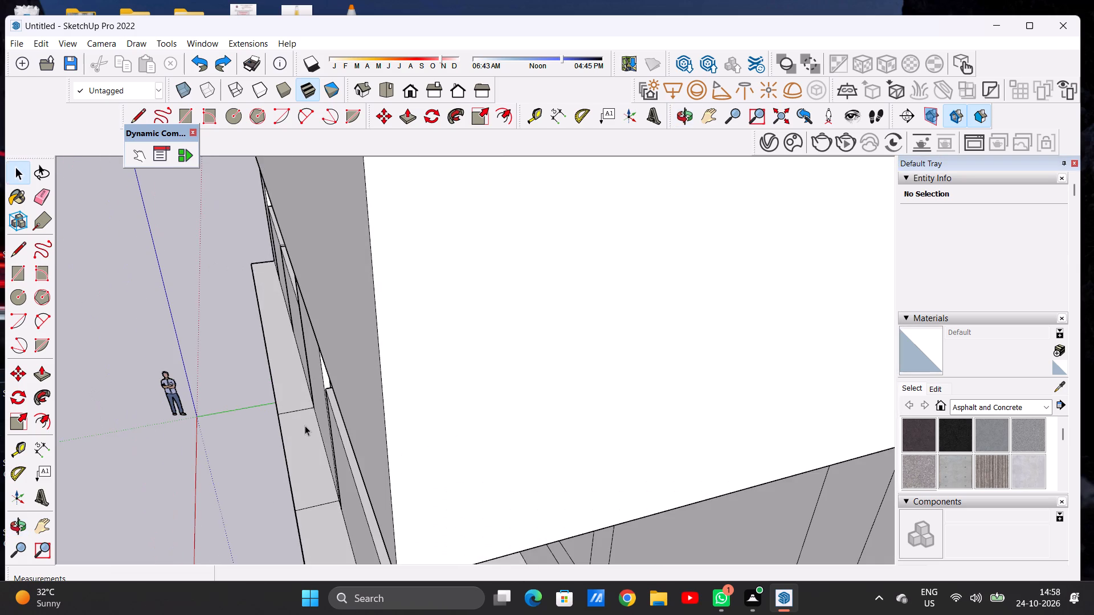
middle_click_drag(305, 424, 352, 409)
scroll(493, 385, "up", 6)
middle_click_drag(501, 395, 446, 399)
key("p")
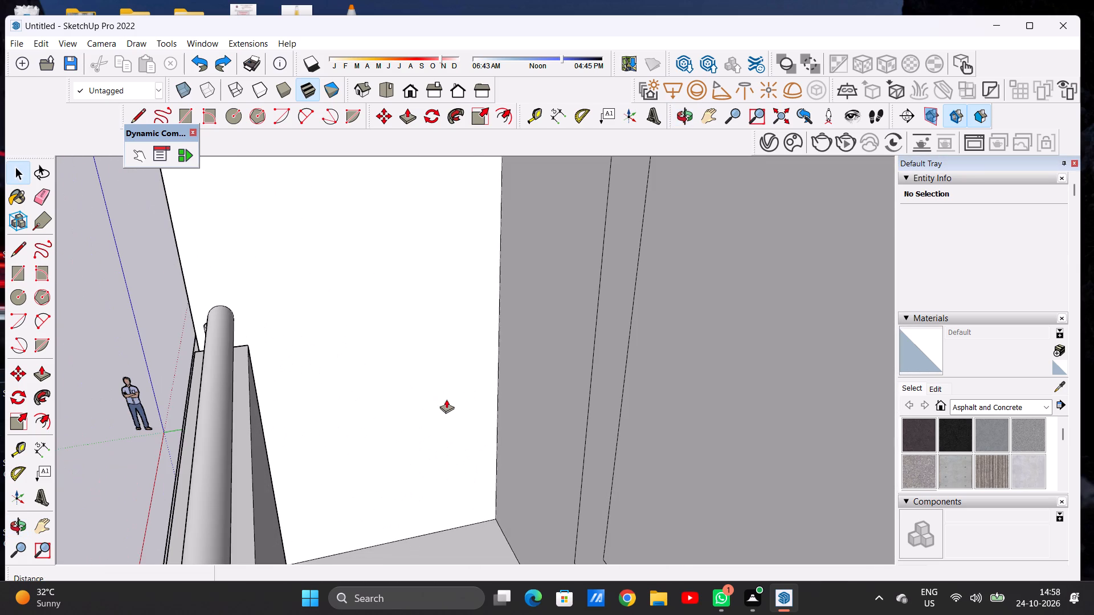
left_click(260, 474)
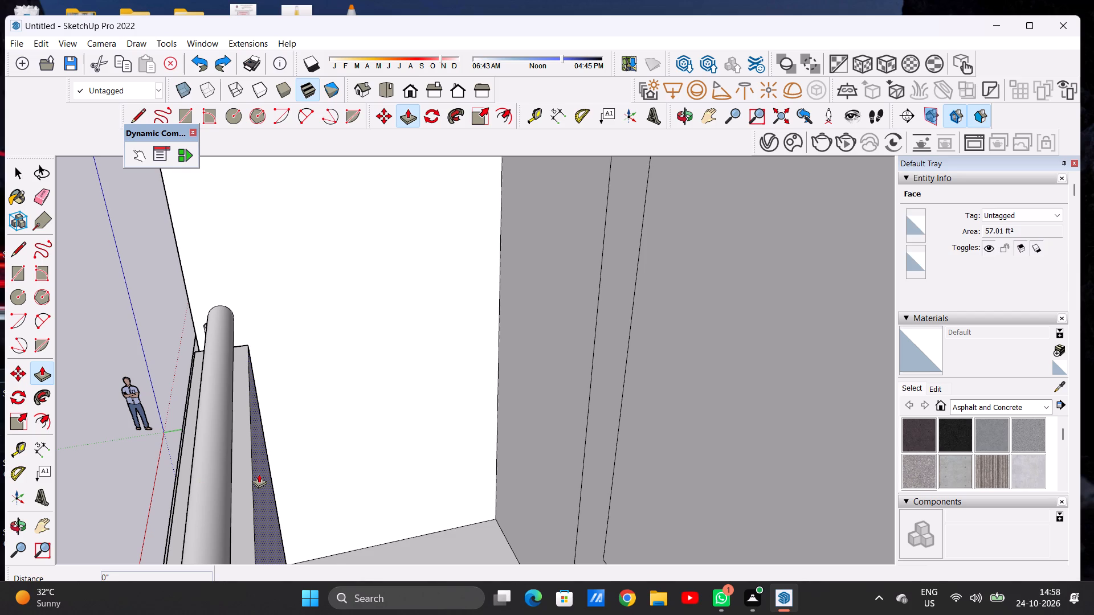
left_click(247, 471)
Push the back face of the panel between the middle and last posts about 2 1/16" forward, flush with the first panel's back face.
scroll(264, 417, "down", 7)
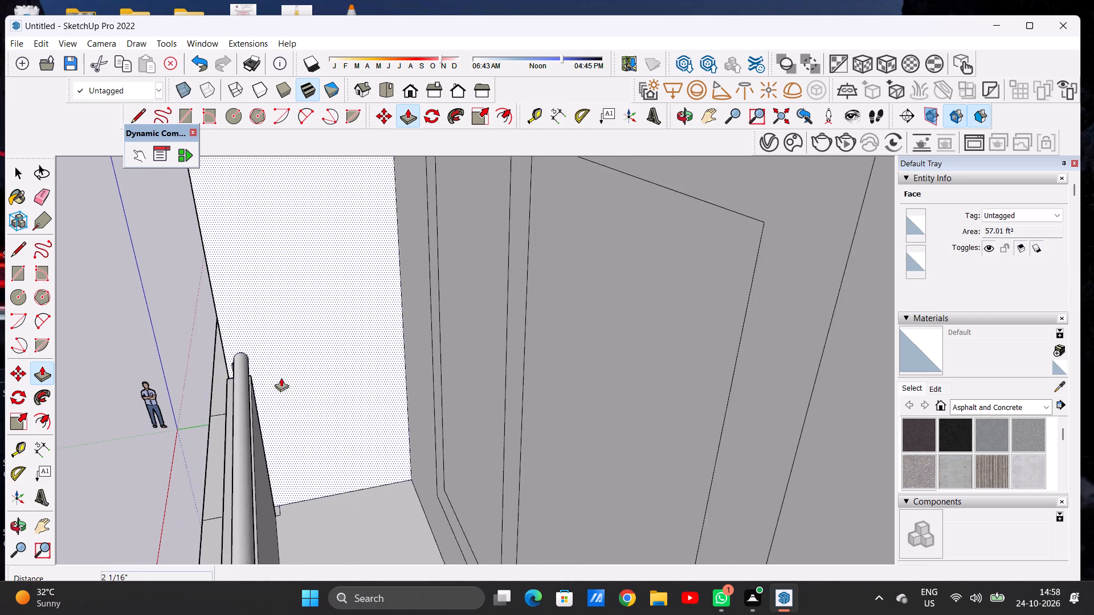
scroll(281, 378, "down", 3)
scroll(285, 376, "down", 20)
scroll(285, 376, "down", 20)
scroll(285, 376, "down", 1)
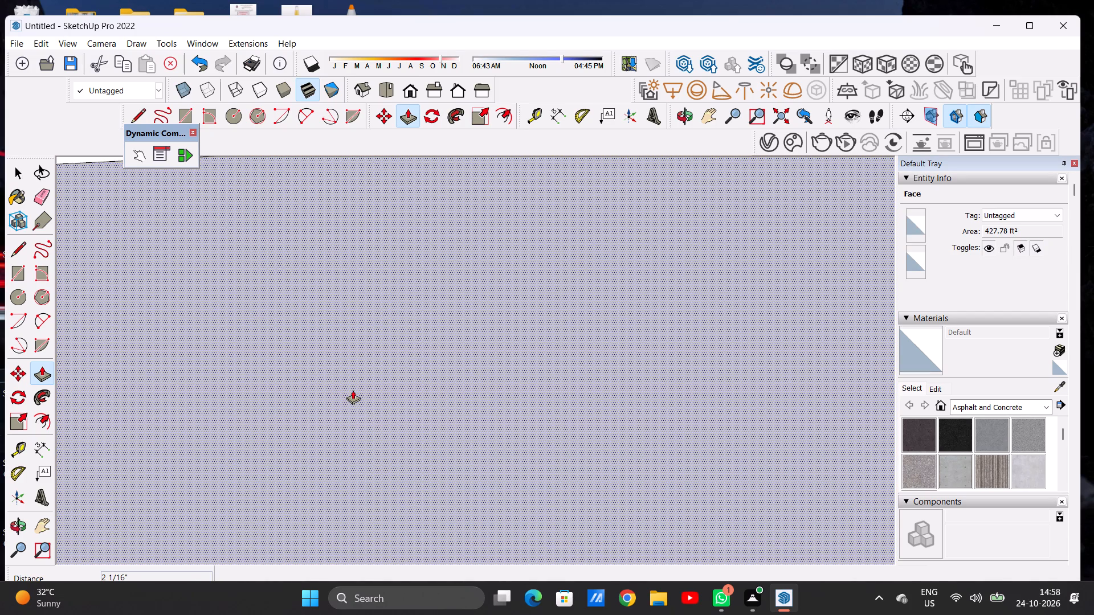
scroll(353, 390, "down", 5)
scroll(353, 390, "up", 1)
scroll(353, 390, "down", 17)
scroll(373, 379, "up", 1)
scroll(373, 379, "down", 2)
scroll(373, 379, "up", 1)
scroll(373, 379, "down", 20)
scroll(373, 379, "down", 6)
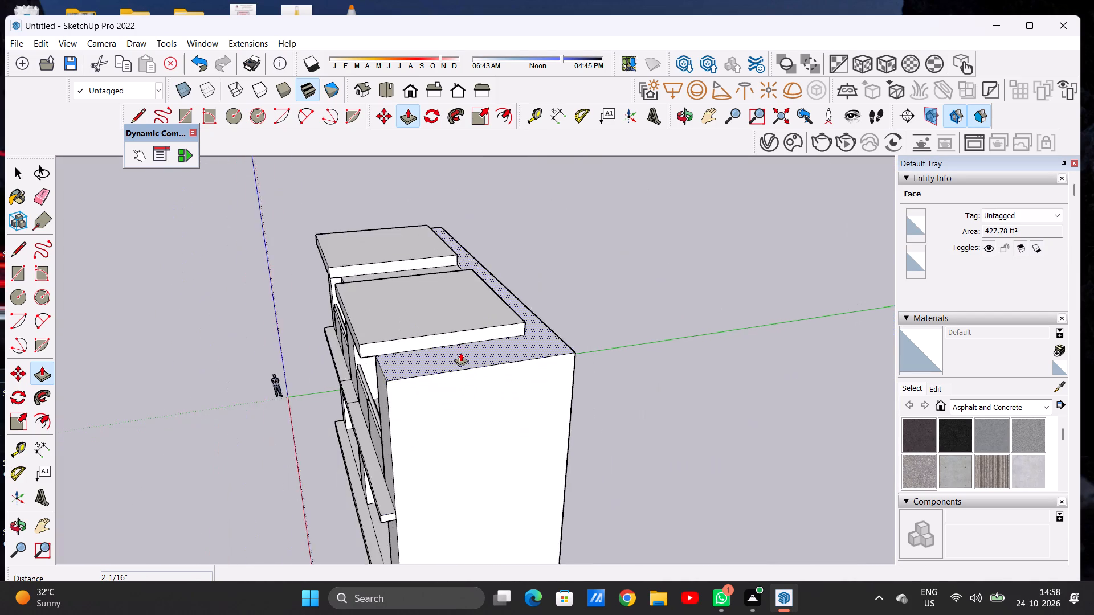
scroll(460, 352, "down", 2)
scroll(390, 378, "up", 8)
middle_click_drag(381, 376, 691, 429)
scroll(629, 367, "up", 1)
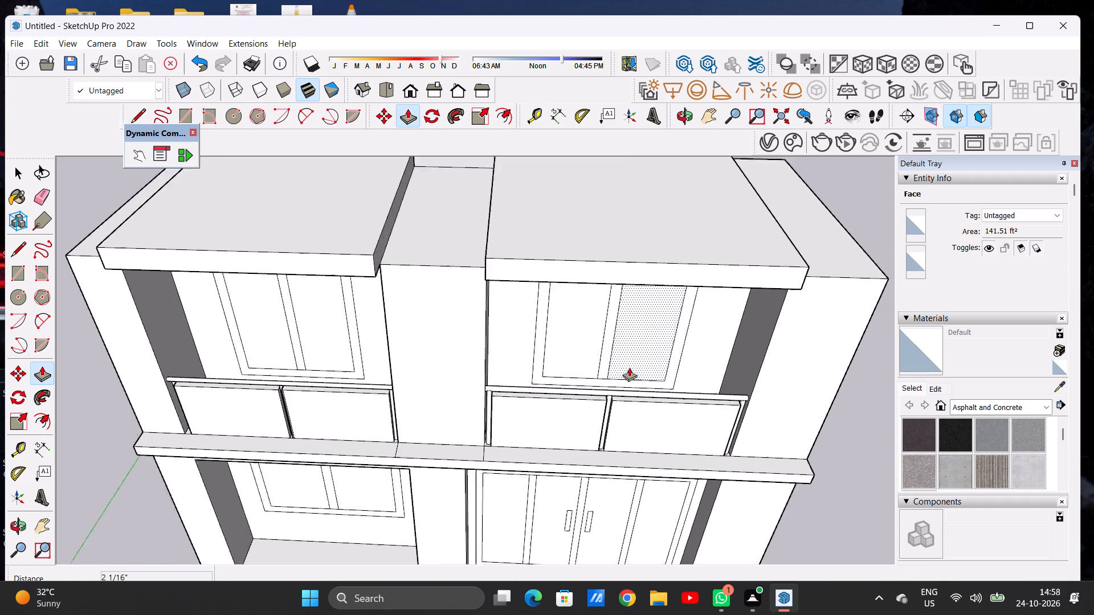
scroll(629, 367, "up", 3)
scroll(629, 367, "down", 1)
scroll(629, 367, "up", 2)
middle_click_drag(523, 383, 672, 441)
scroll(623, 330, "up", 8)
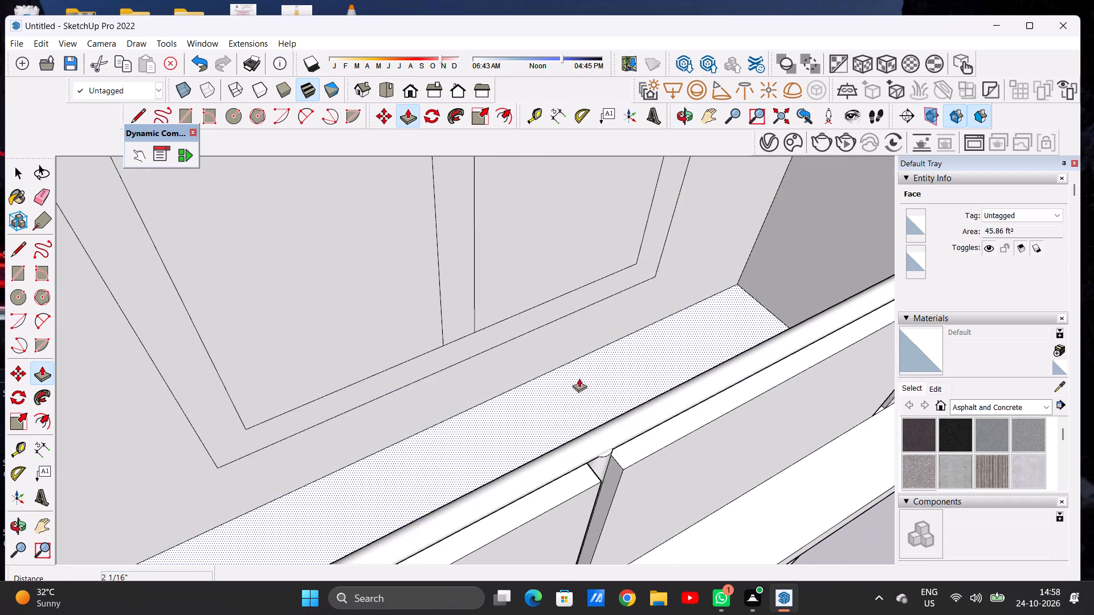
middle_click_drag(577, 378, 732, 384)
middle_click_drag(673, 392, 688, 394)
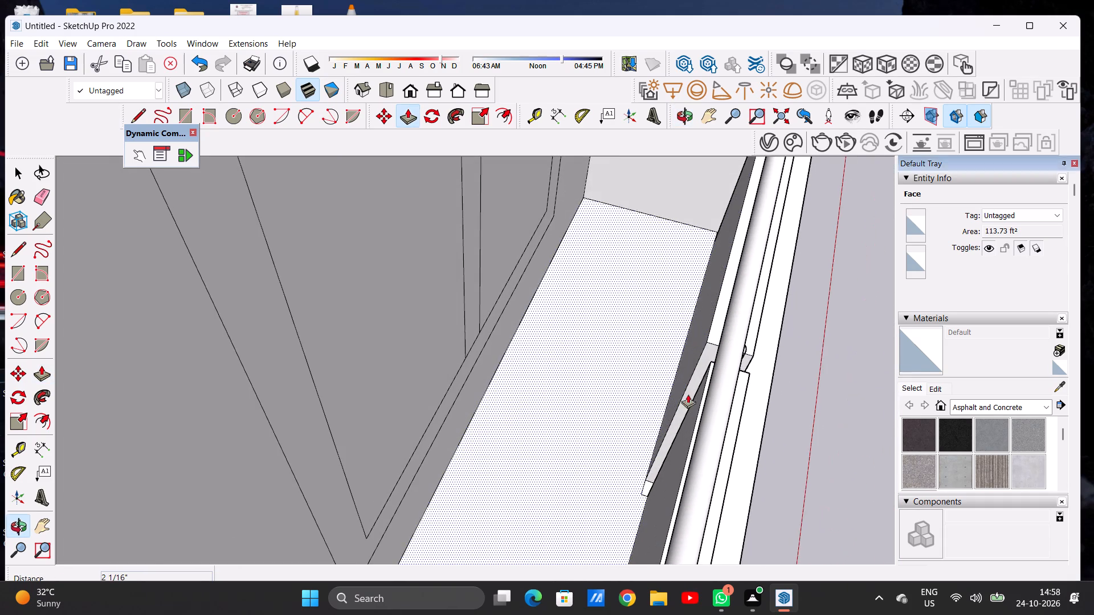
scroll(692, 341, "up", 6)
left_click(710, 333)
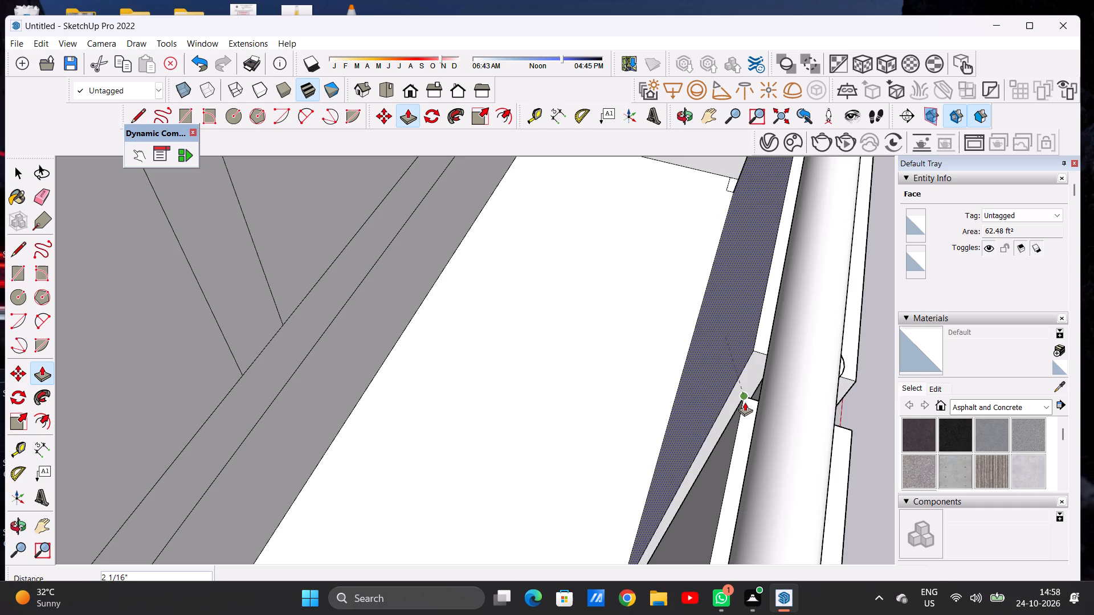
left_click(745, 402)
Examine the whole facade and its railing panels in the Front view and from raised angles.
scroll(686, 397, "down", 20)
scroll(686, 397, "down", 2)
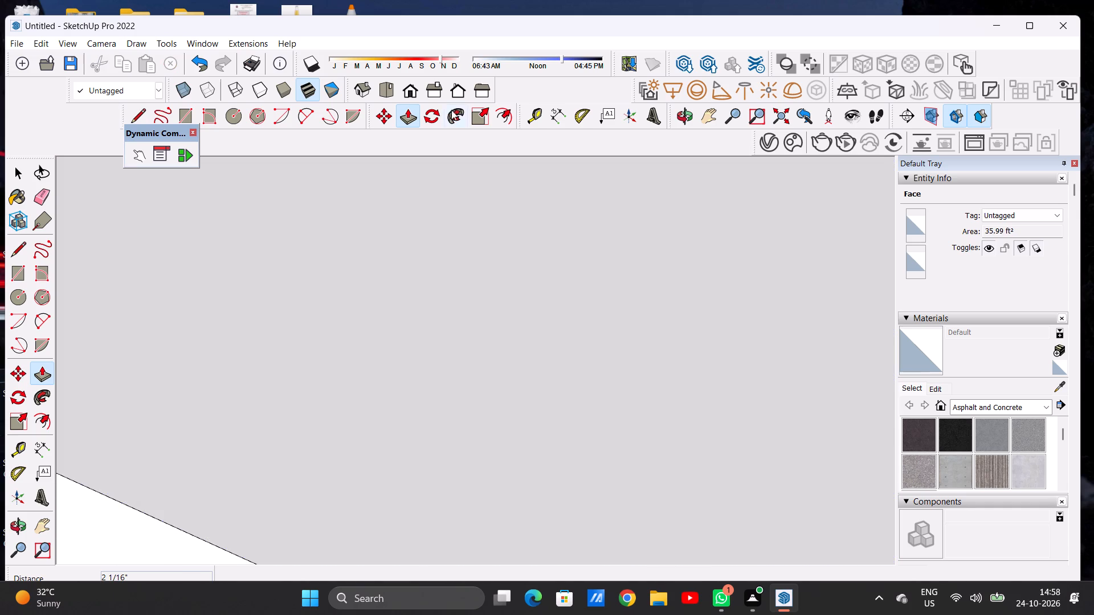
left_click(407, 94)
scroll(428, 375, "down", 20)
scroll(428, 375, "down", 3)
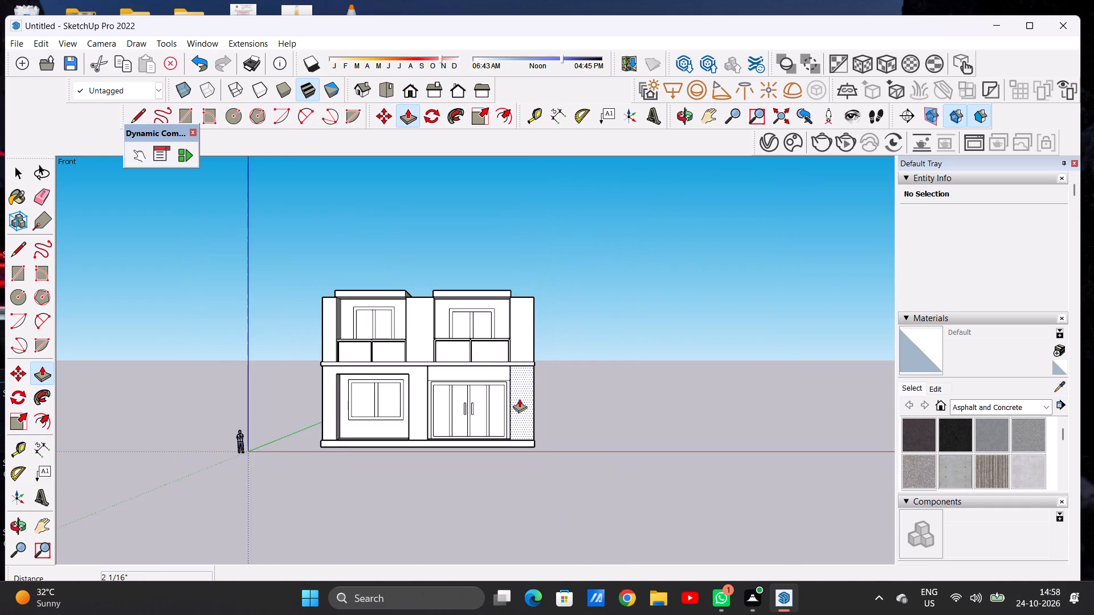
key("space")
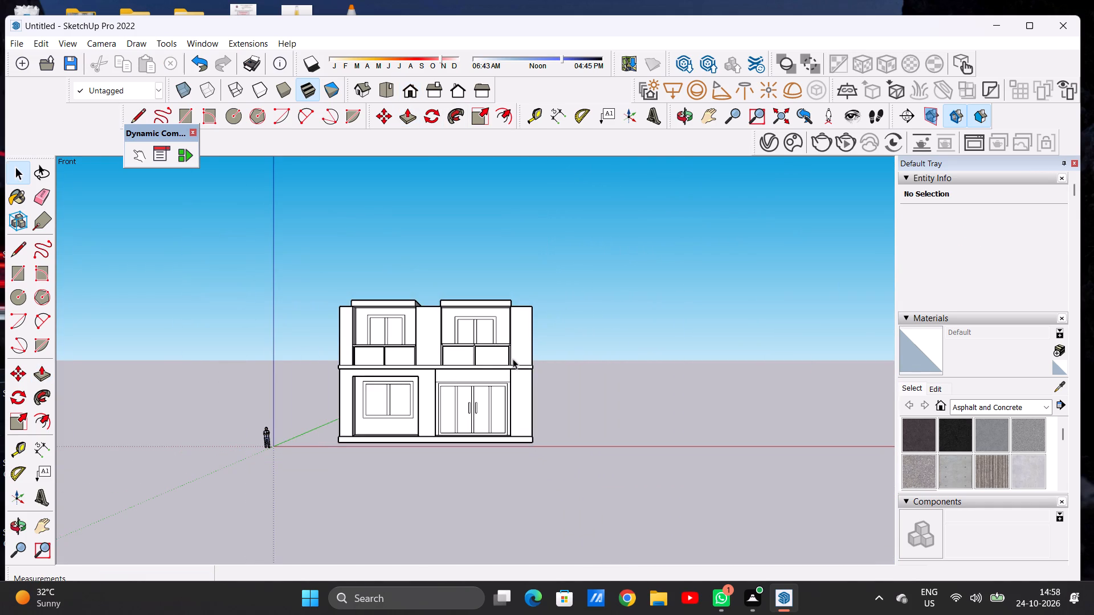
scroll(509, 356, "up", 6)
scroll(454, 348, "up", 5)
middle_click_drag(459, 359, 295, 541)
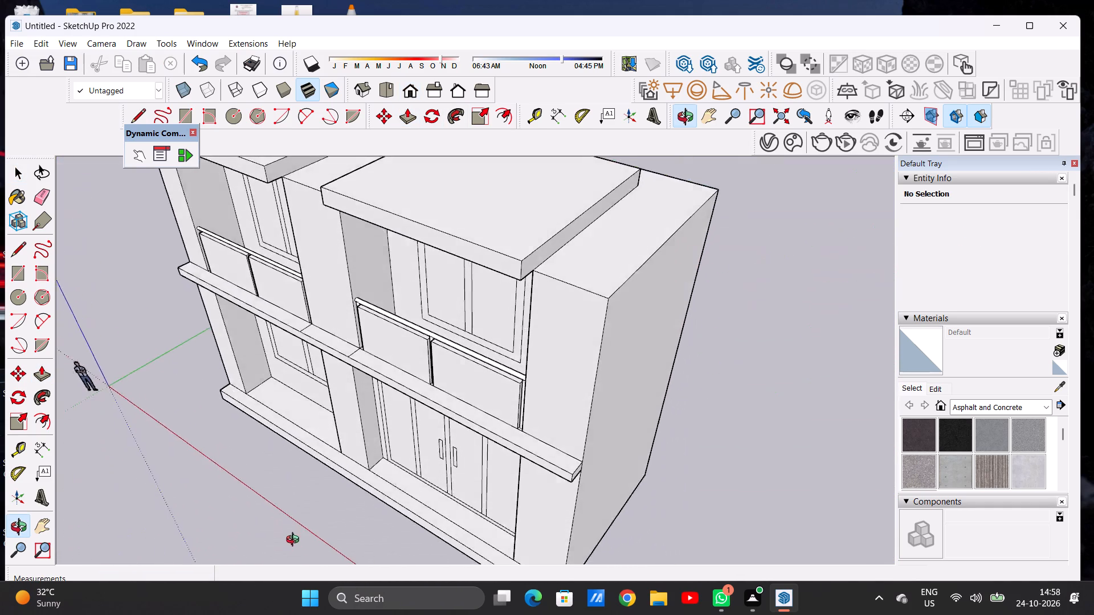
middle_click_drag(295, 541, 518, 535)
scroll(658, 367, "down", 6)
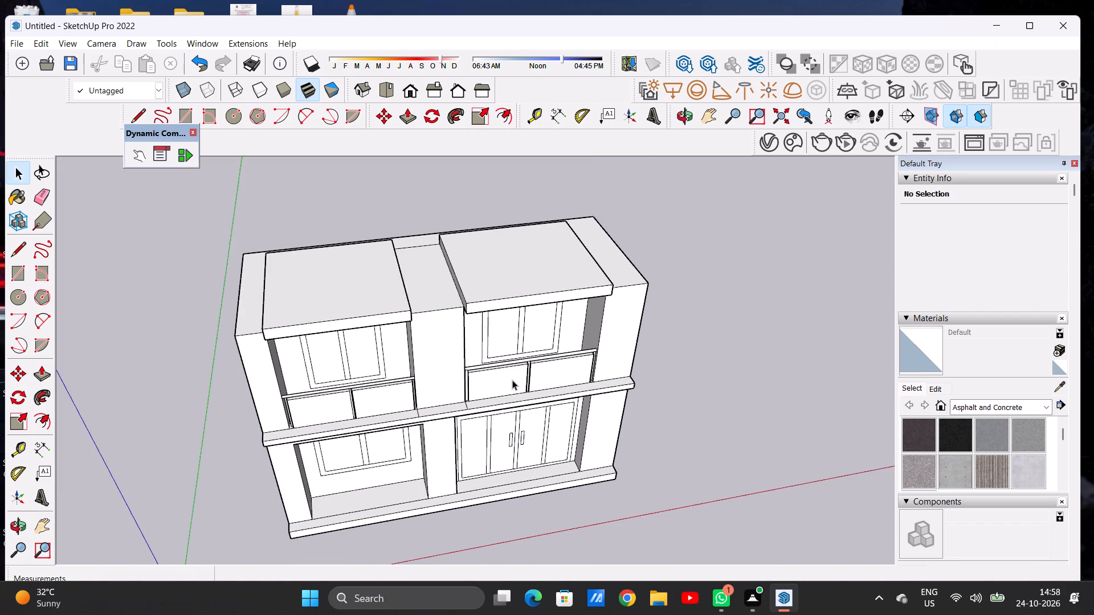
scroll(504, 383, "up", 6)
middle_click_drag(422, 396, 361, 475)
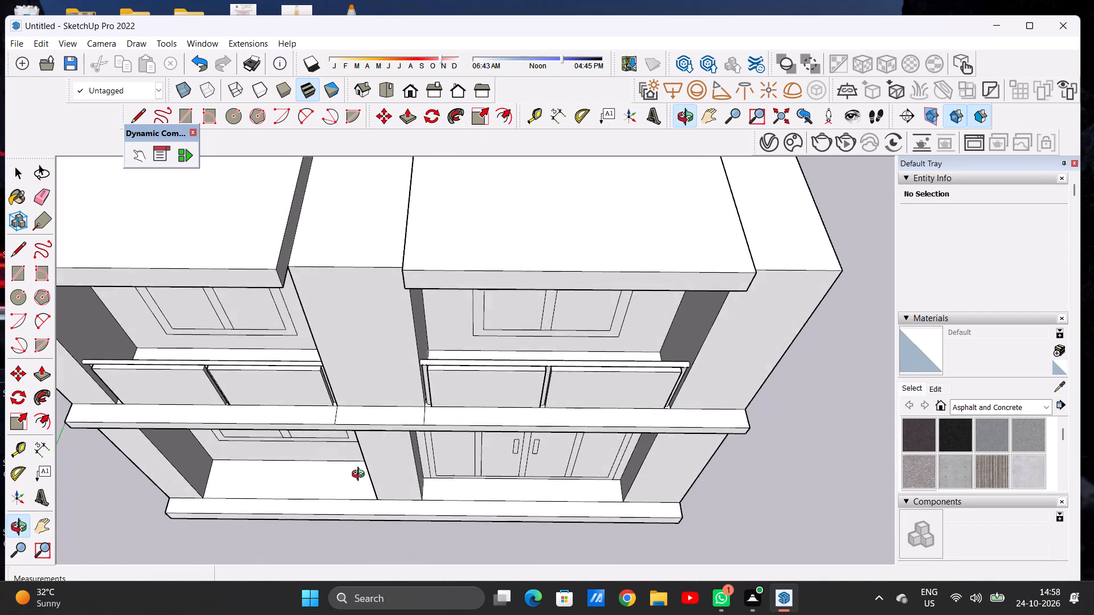
middle_click_drag(361, 475, 363, 481)
scroll(453, 416, "down", 8)
middle_click_drag(493, 425, 493, 307)
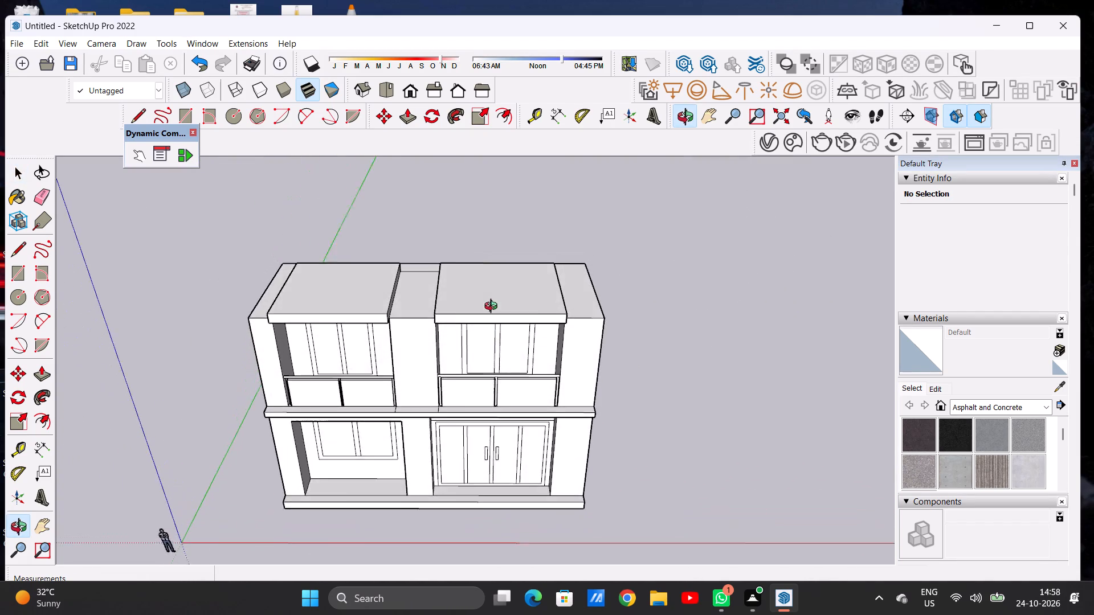
middle_click_drag(493, 307, 489, 296)
scroll(467, 402, "down", 5)
middle_click_drag(477, 428, 468, 332)
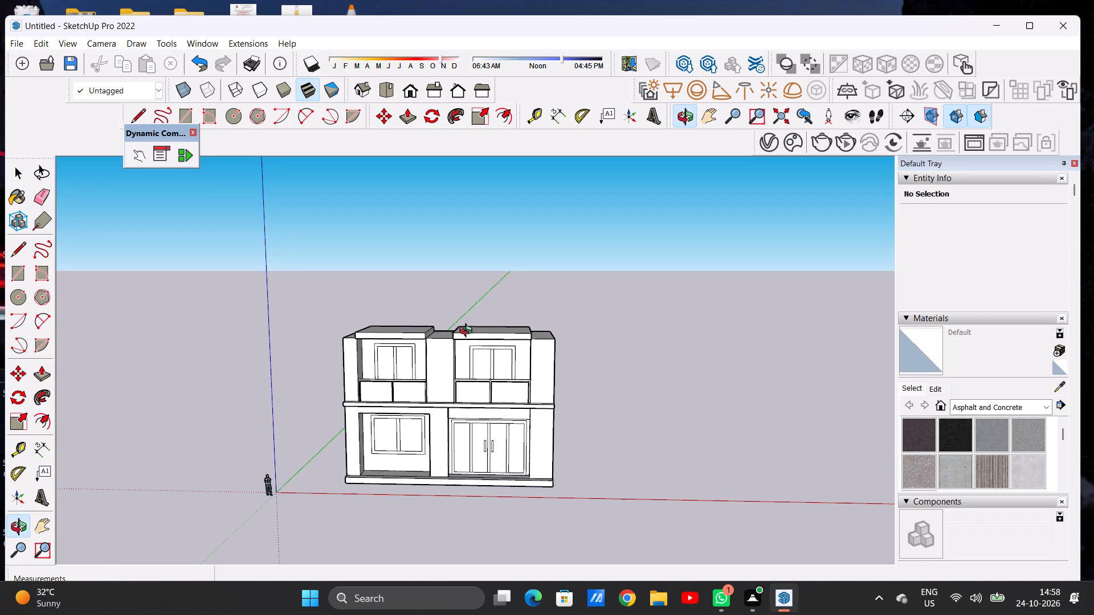
middle_click_drag(468, 332, 471, 325)
scroll(441, 363, "up", 5)
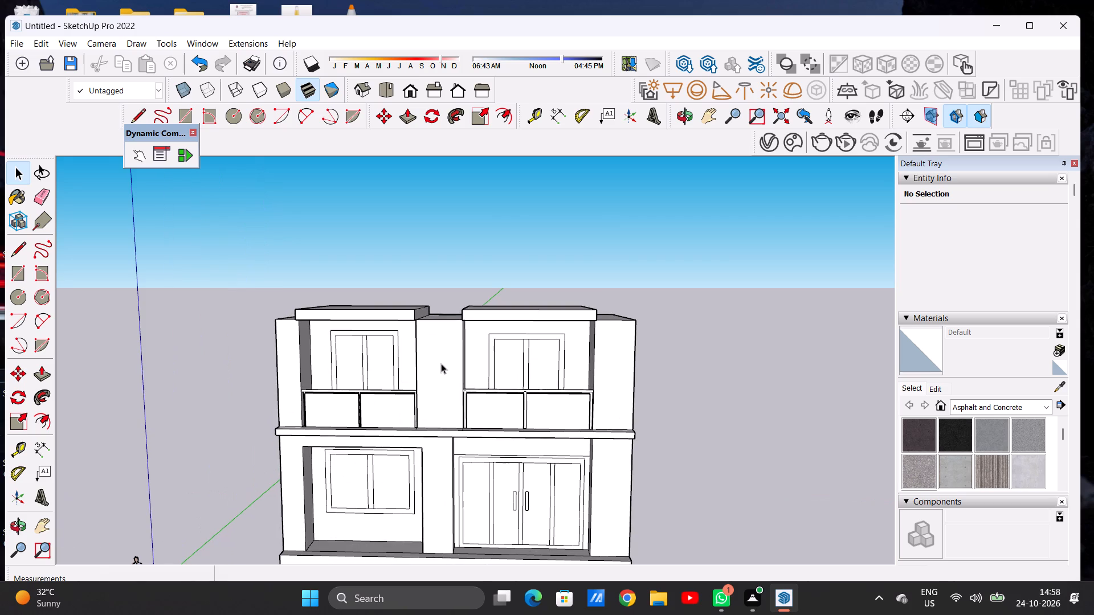
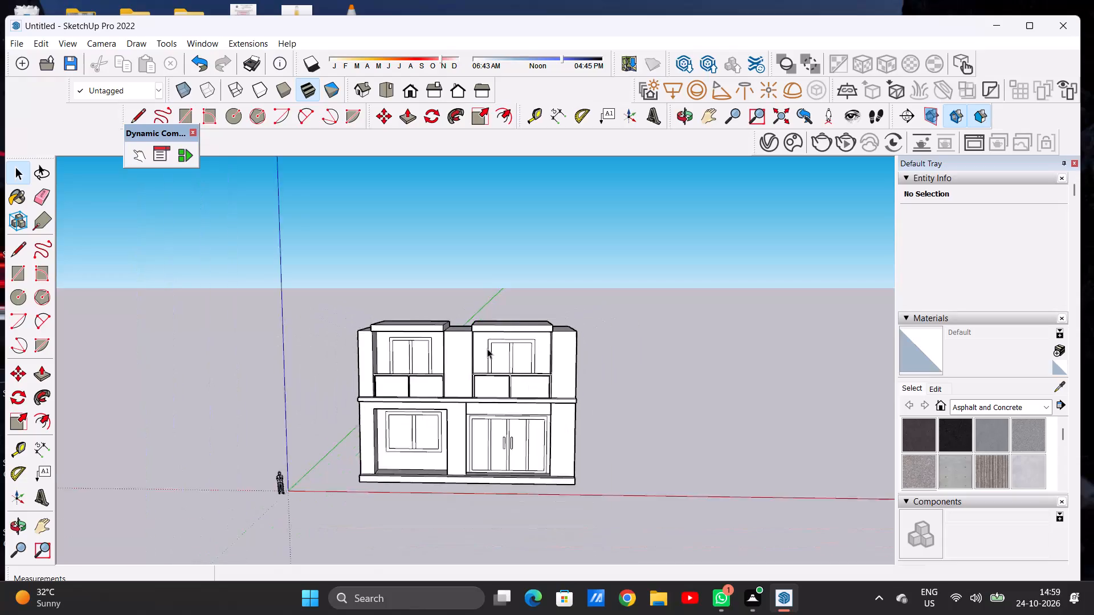
Push/Pull the shared top face of the outer columns and back wall upward about 19' above the roof slabs.
scroll(479, 366, "up", 2)
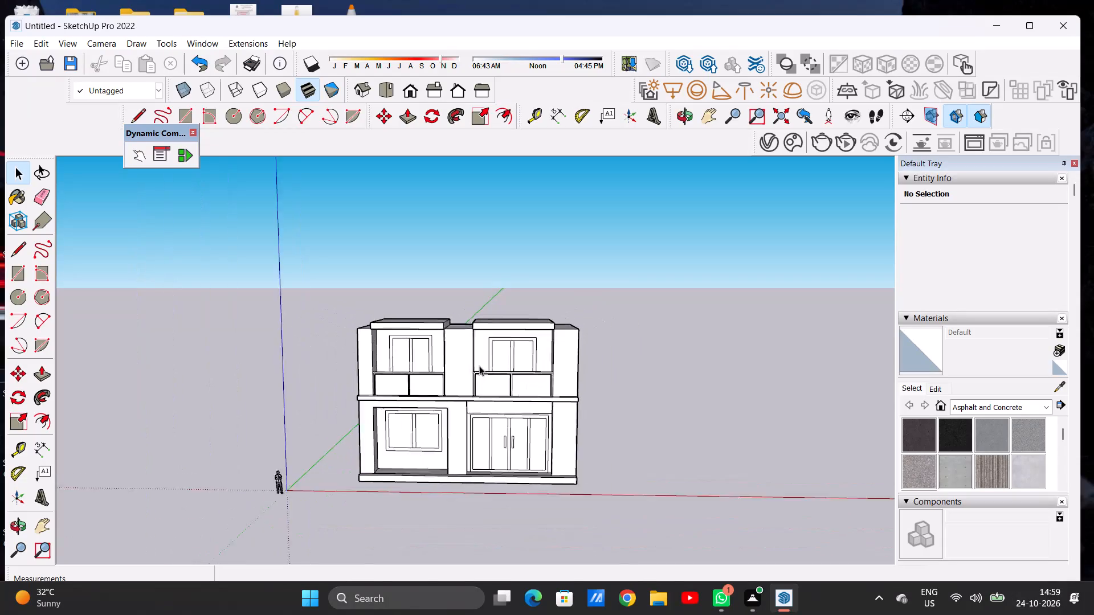
scroll(479, 366, "up", 5)
middle_click_drag(479, 327, 471, 453)
scroll(500, 408, "down", 6)
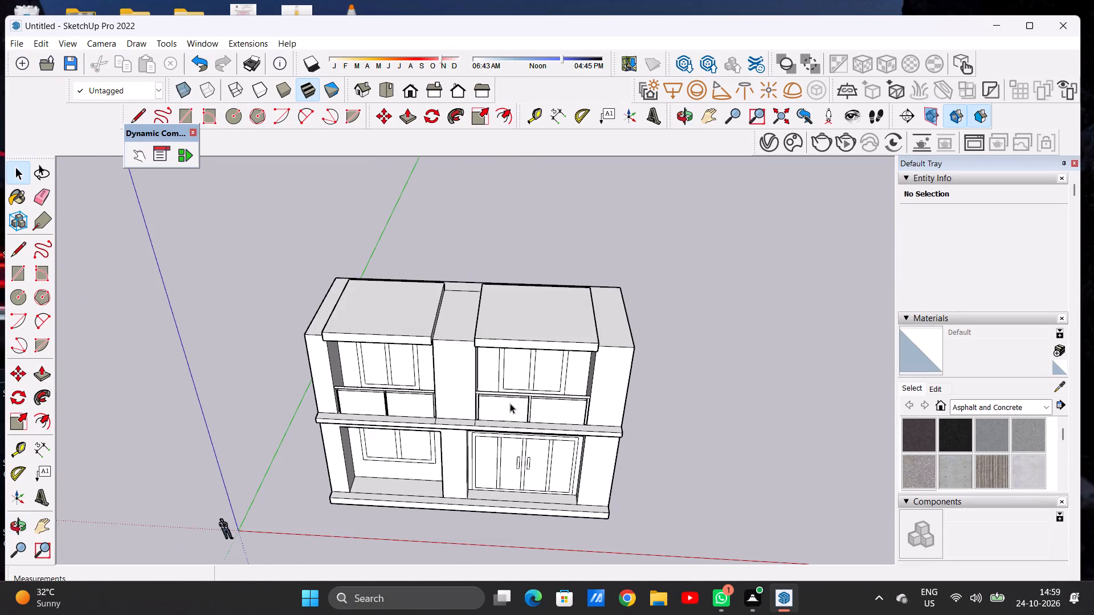
scroll(574, 359, "up", 5)
key("p")
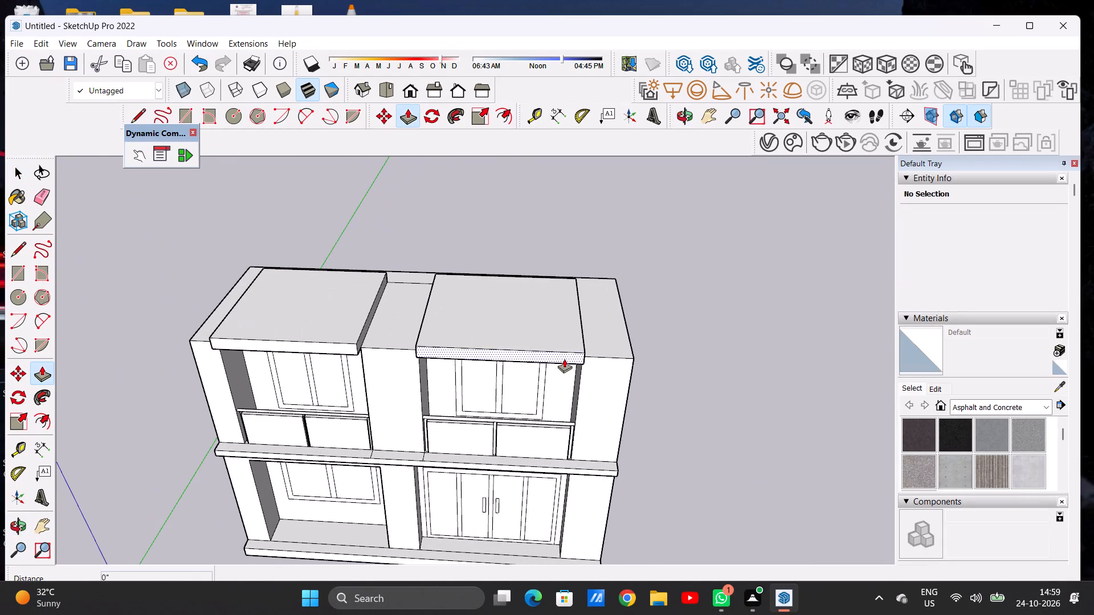
left_click(614, 342)
scroll(630, 327, "down", 8)
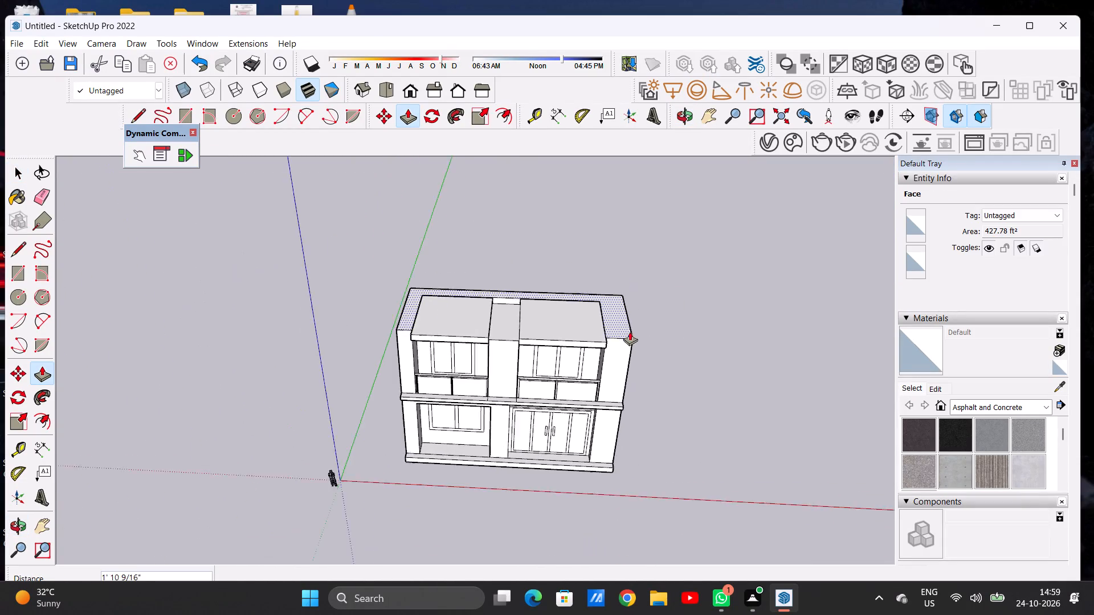
middle_click_drag(654, 282, 649, 236)
scroll(644, 243, "up", 6)
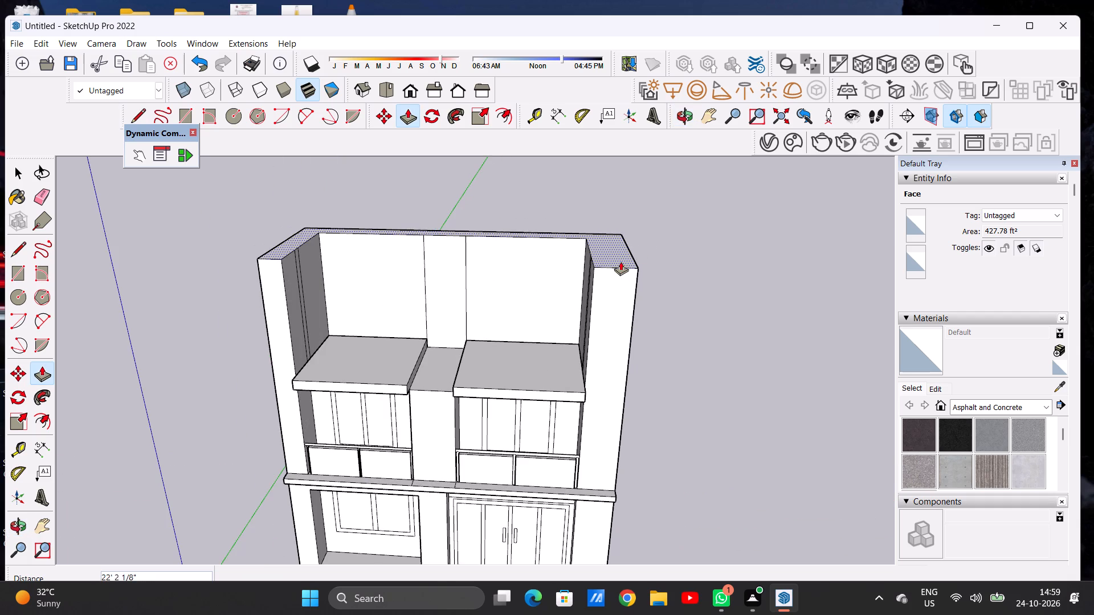
scroll(639, 268, "down", 6)
middle_click_drag(632, 267, 636, 240)
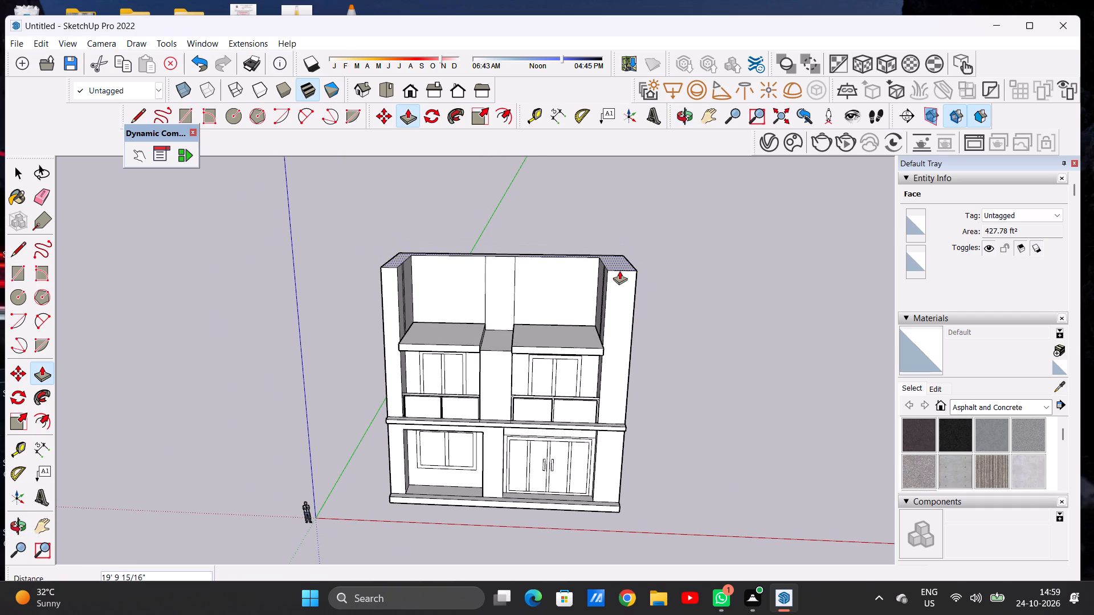
left_click(619, 270)
key("space")
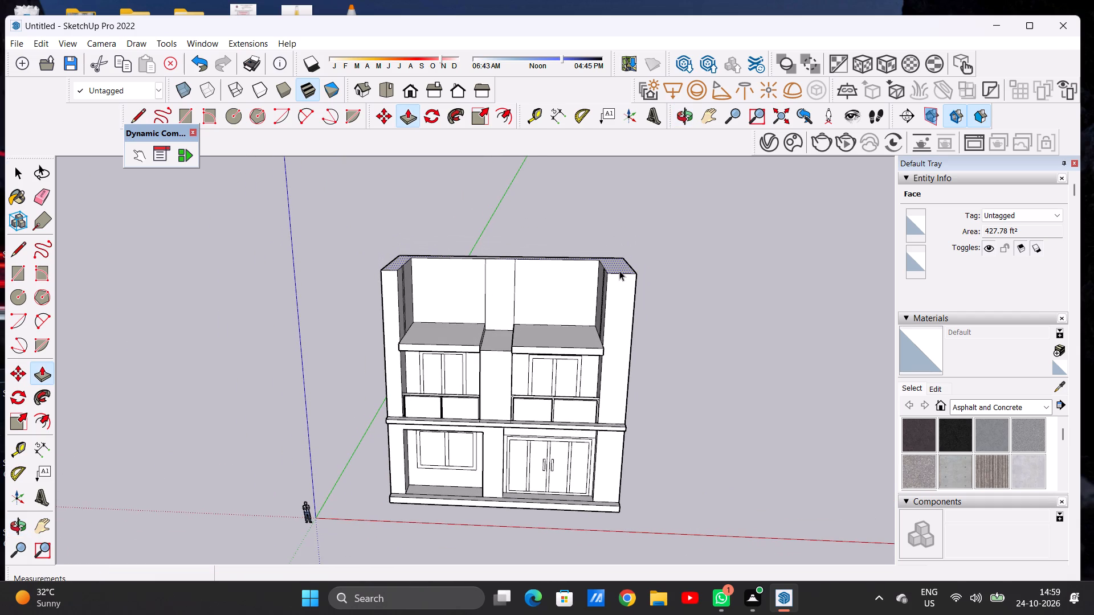
Pull the underside of the roof slab between the left and middle columns down about 7 3/8" to thicken it.
scroll(349, 424, "down", 4)
middle_click_drag(417, 427, 420, 342)
scroll(420, 348, "up", 4)
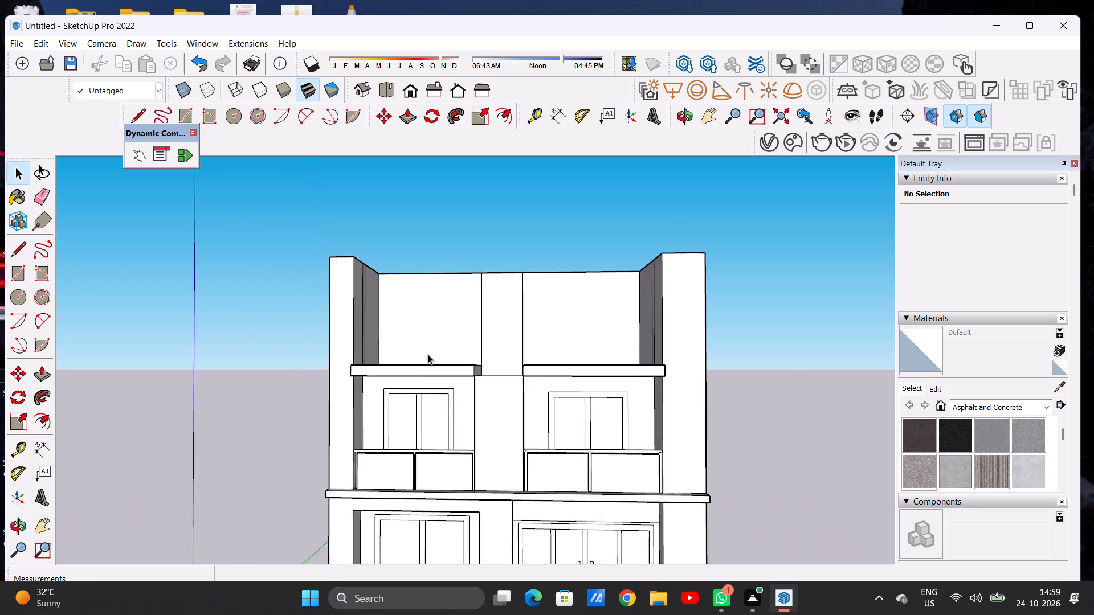
scroll(428, 354, "up", 4)
middle_click_drag(447, 393, 357, 345)
scroll(454, 394, "up", 8)
key("p")
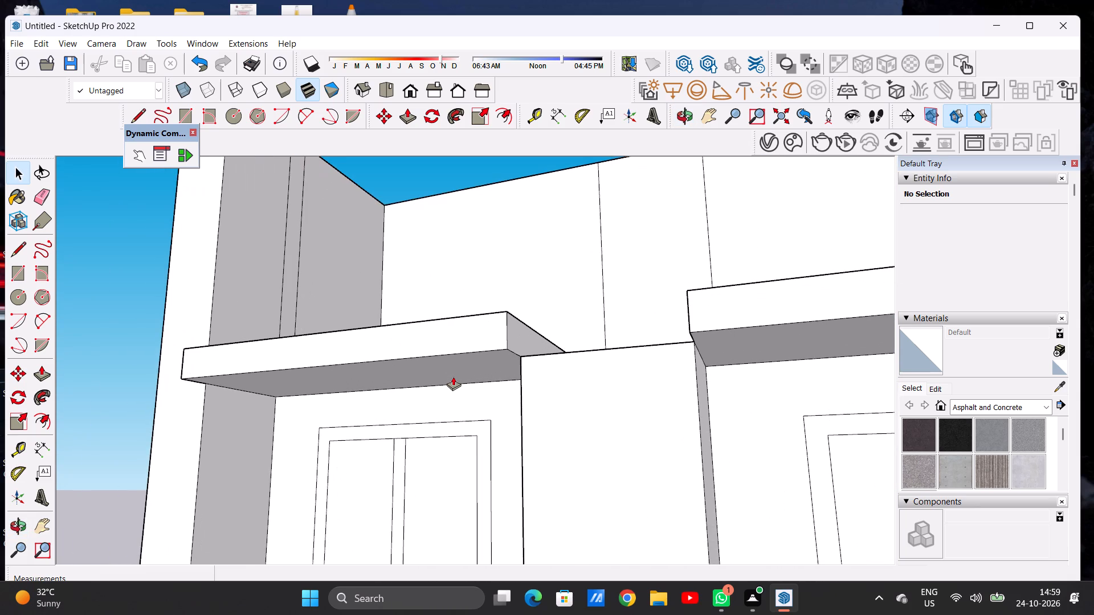
scroll(453, 376, "up", 3)
left_click(454, 357)
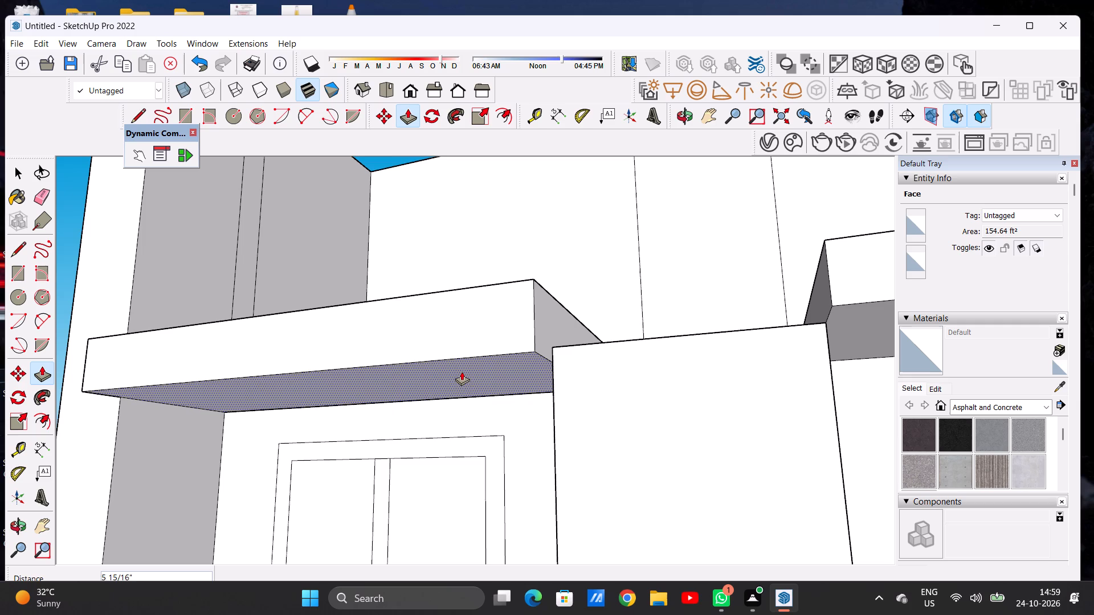
left_click(464, 375)
Pull the underside of the roof slab between the middle and right columns down 7 3/8", level with the other slab's underside.
scroll(435, 356, "down", 11)
scroll(590, 350, "up", 5)
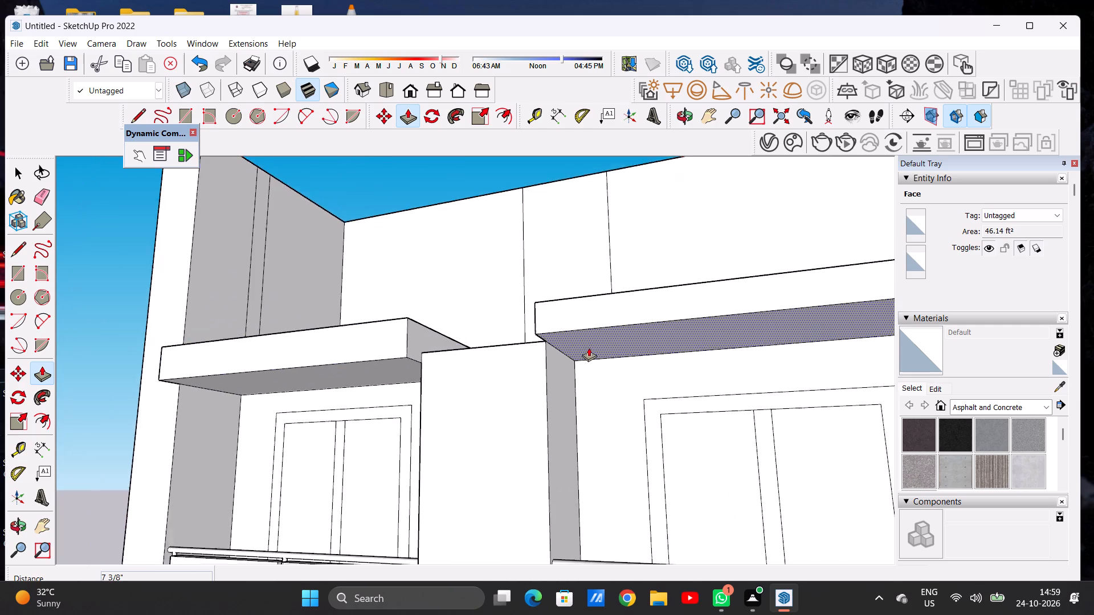
scroll(579, 334, "up", 3)
scroll(579, 334, "down", 1)
scroll(579, 334, "up", 1)
left_click(575, 334)
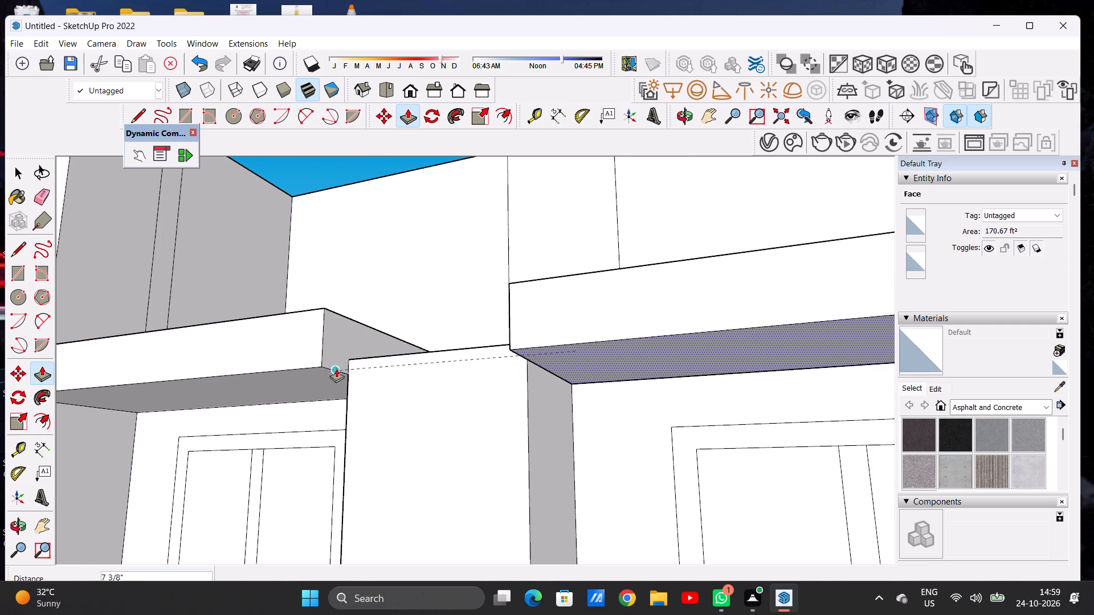
left_click(325, 366)
key("space")
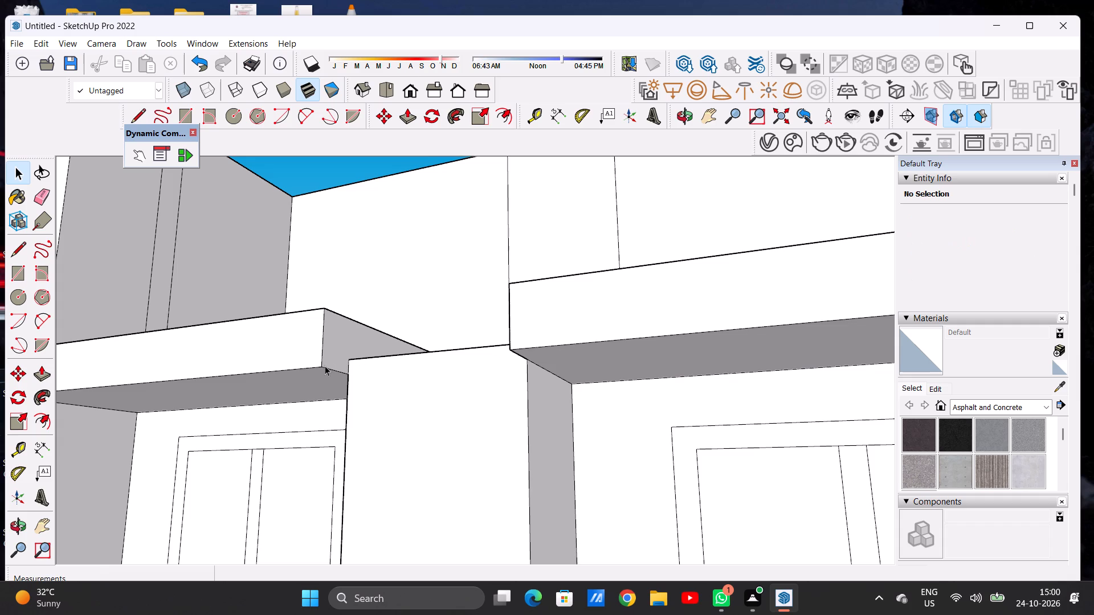
Pull the middle column's top face up 1' 8 13/16" to the slab tops and another 17' 6 11/16" to the outer columns' height.
scroll(344, 365, "down", 7)
scroll(448, 360, "down", 15)
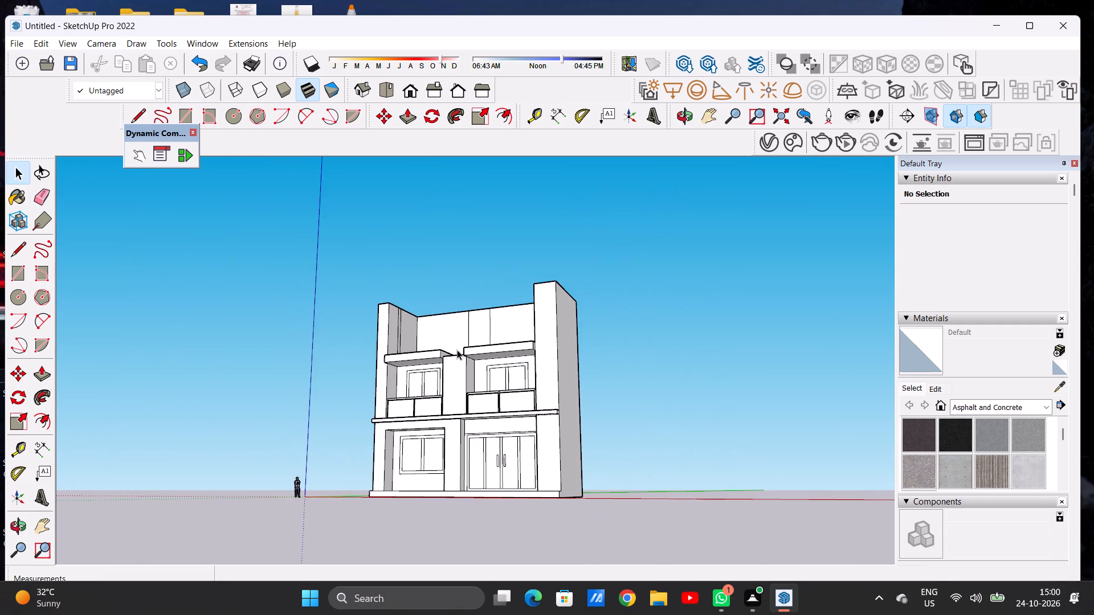
middle_click_drag(457, 350, 537, 459)
scroll(472, 338, "up", 2)
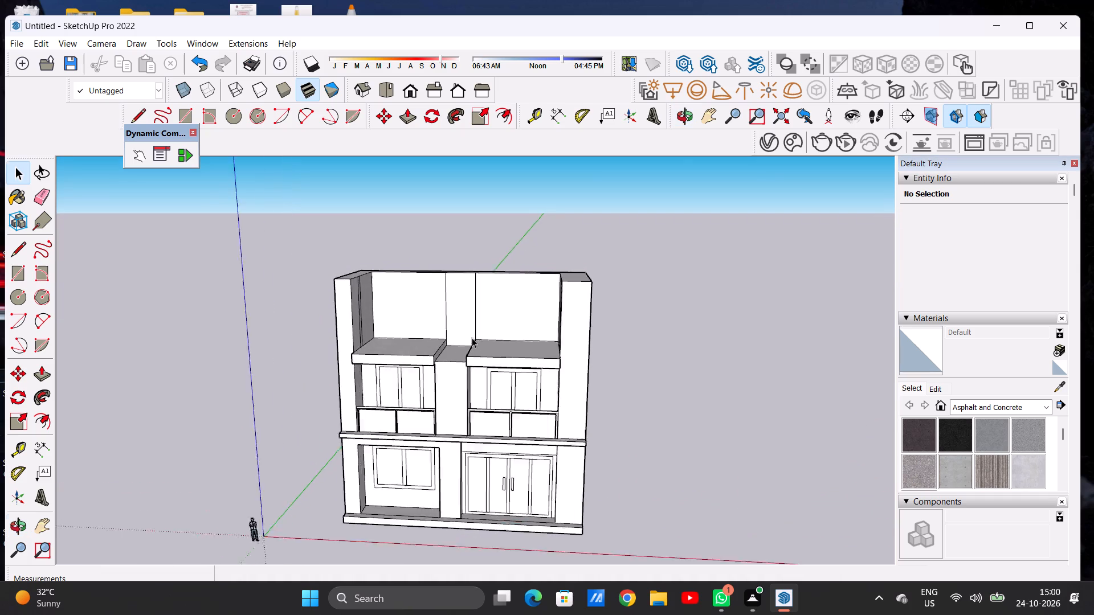
scroll(472, 338, "up", 6)
middle_click_drag(445, 364, 444, 435)
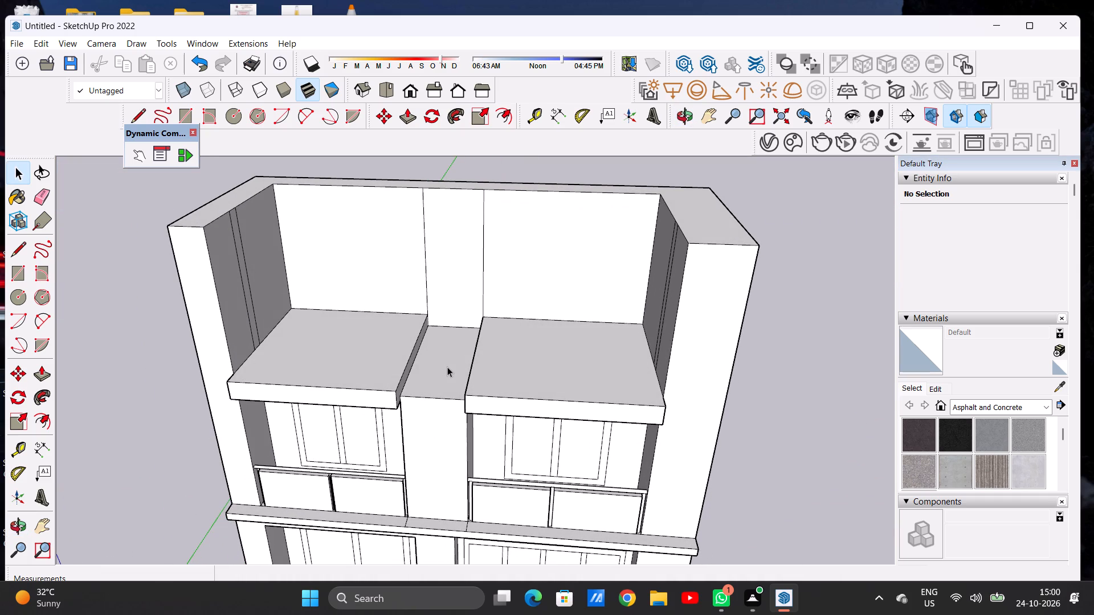
key("p")
left_click(450, 380)
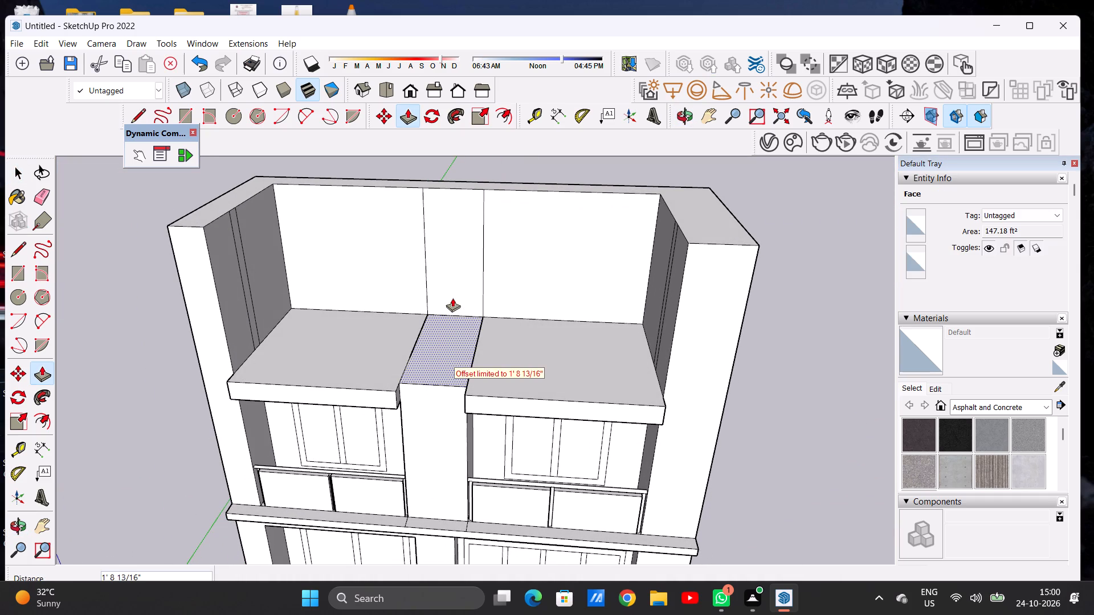
left_click(471, 392)
left_click(449, 362)
scroll(459, 284, "down", 8)
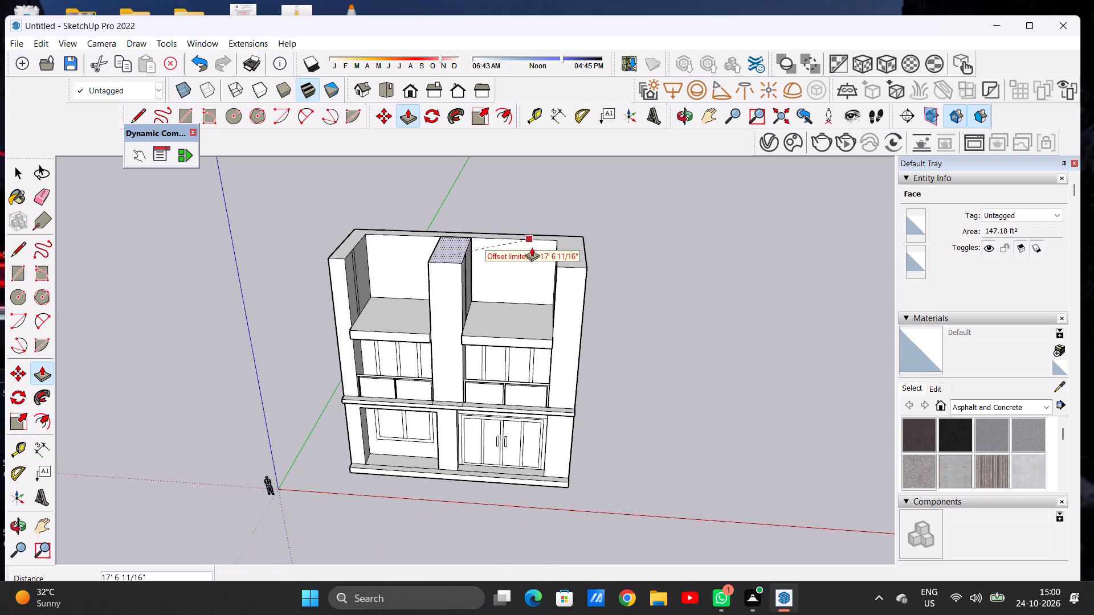
left_click(555, 270)
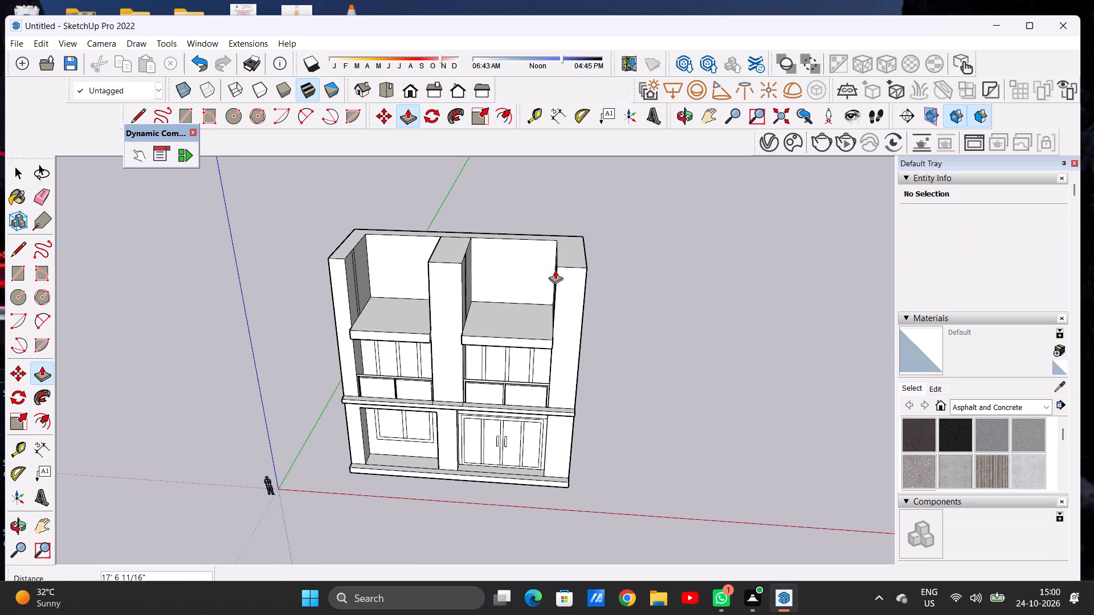
key("space")
Examine the raised columns, back wall and recessed bays above the roof slabs from both sides and from higher angles.
scroll(467, 248, "up", 11)
scroll(464, 236, "down", 1)
scroll(464, 236, "up", 1)
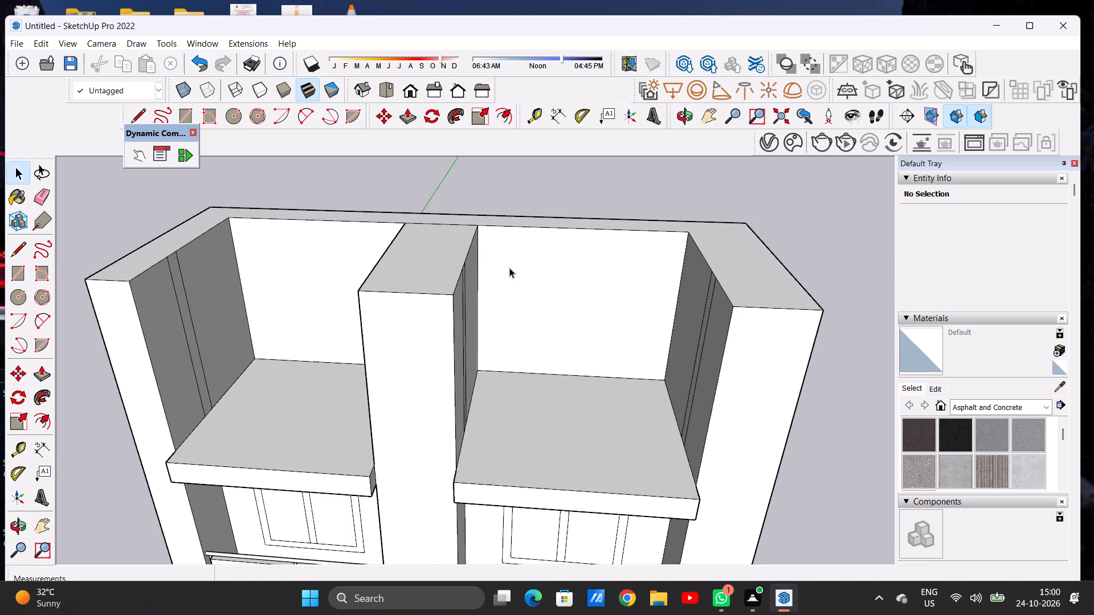
middle_click_drag(464, 269, 543, 297)
scroll(535, 295, "down", 11)
middle_click_drag(524, 360, 450, 348)
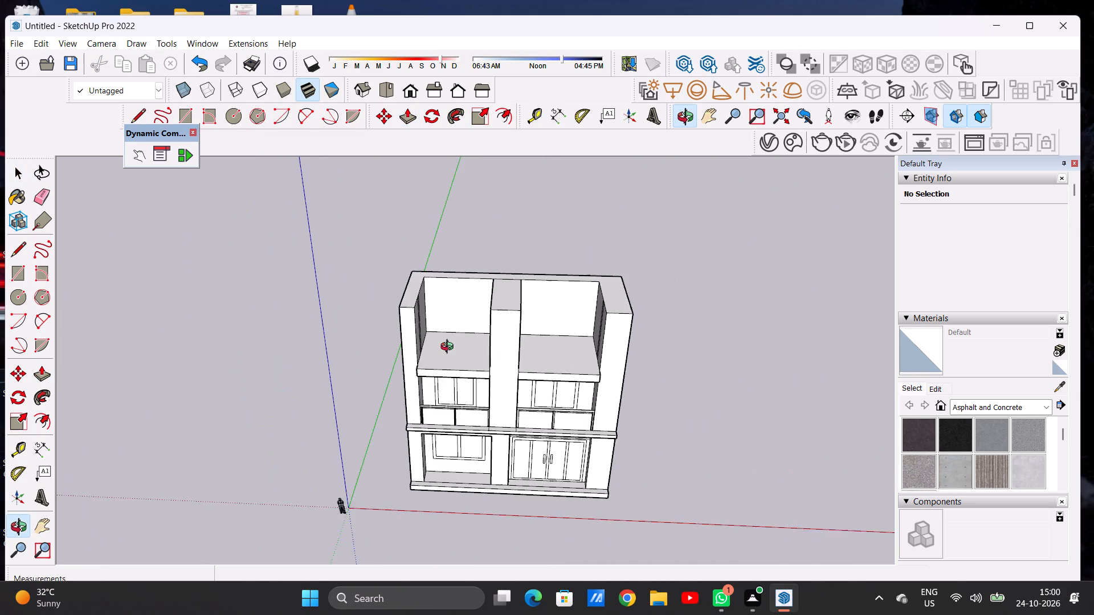
middle_click_drag(450, 348, 447, 331)
scroll(454, 359, "up", 7)
middle_click_drag(458, 366, 553, 296)
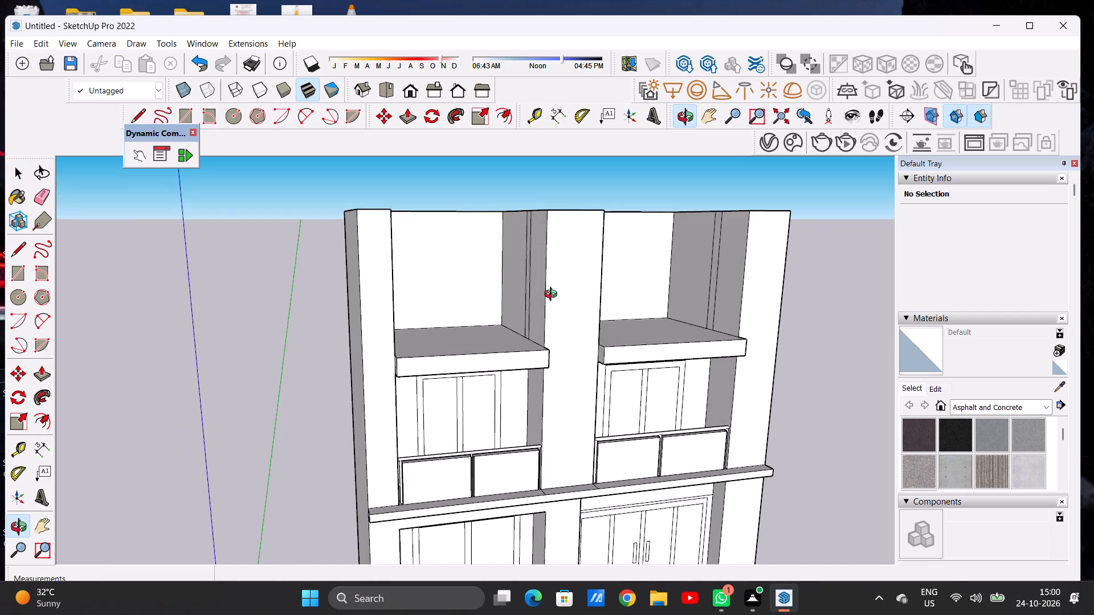
middle_click_drag(553, 296, 655, 287)
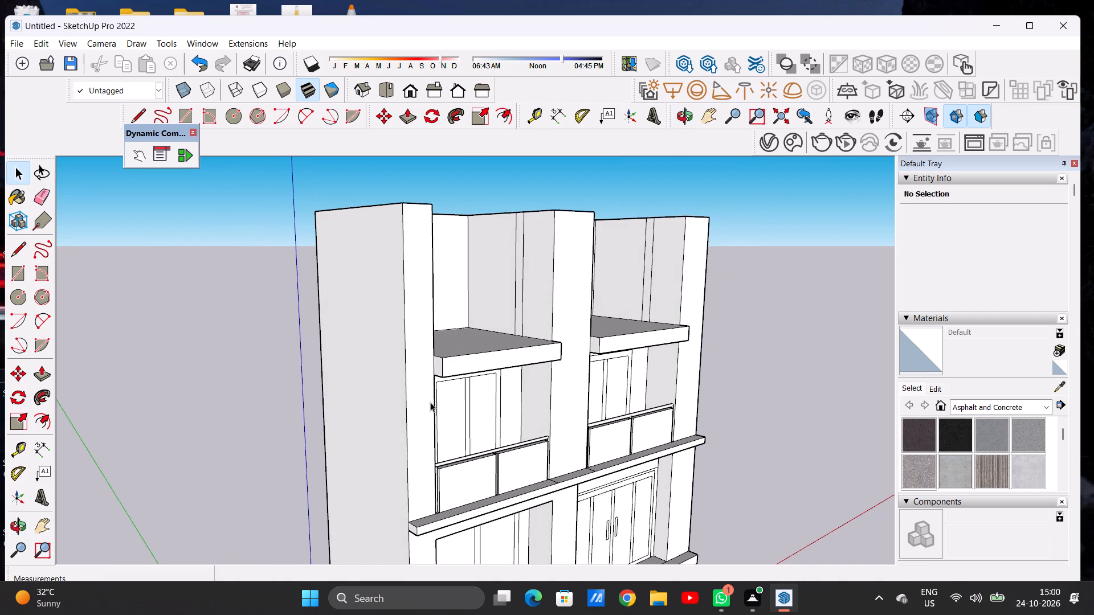
scroll(422, 352, "down", 4)
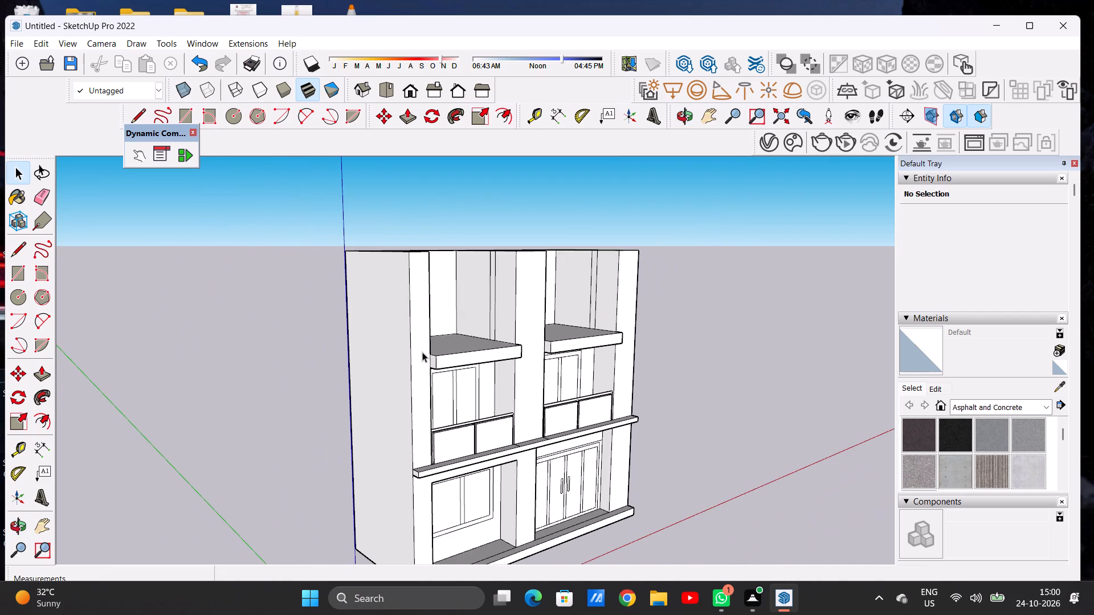
middle_click_drag(592, 376, 273, 362)
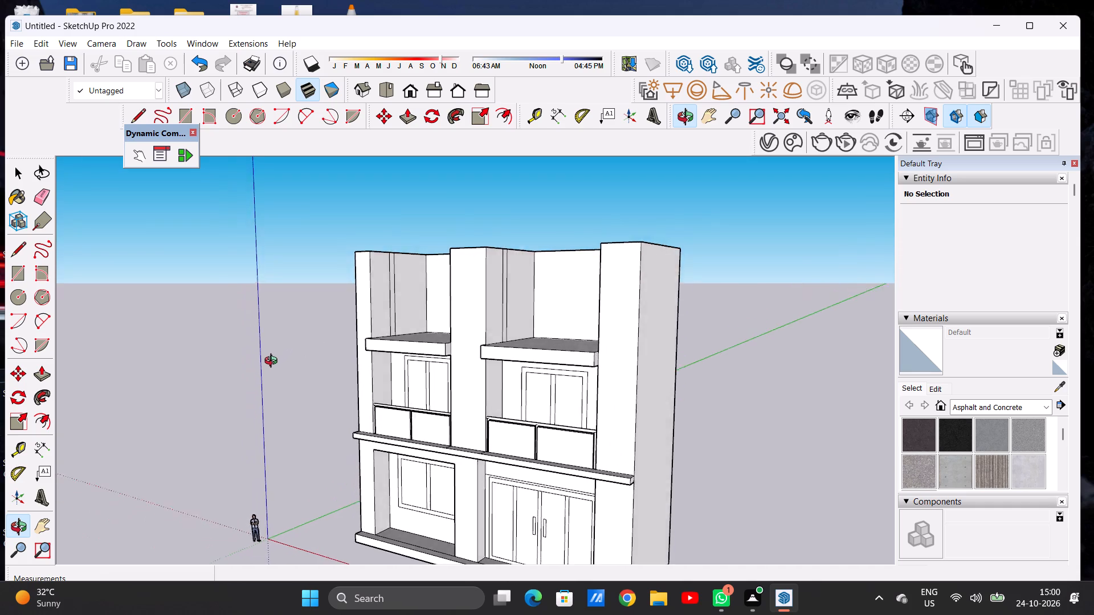
middle_click_drag(273, 362, 407, 451)
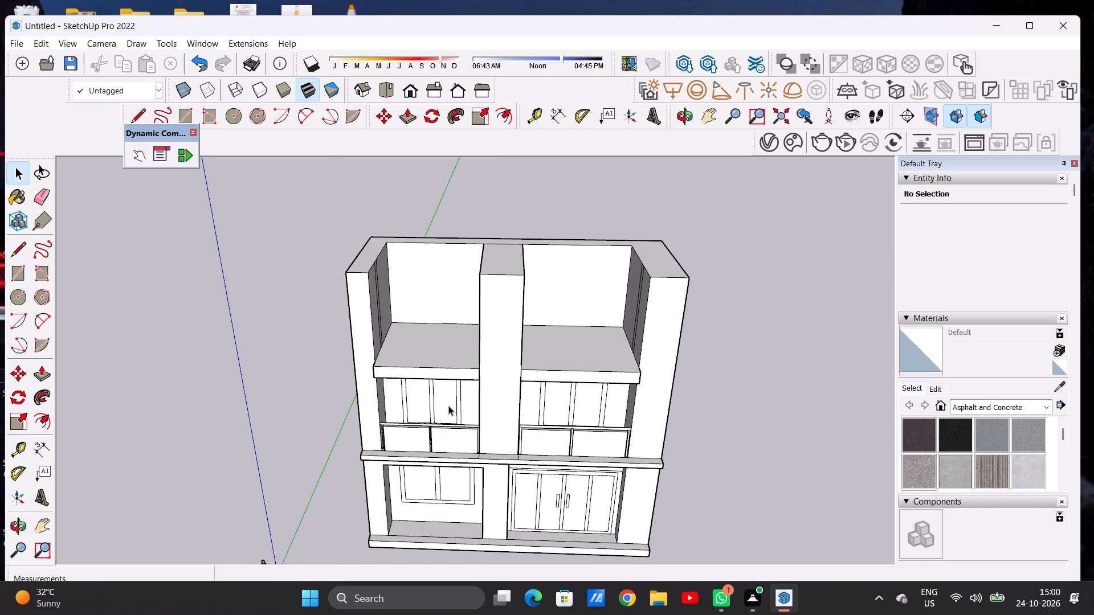
scroll(411, 379, "down", 4)
scroll(420, 339, "up", 7)
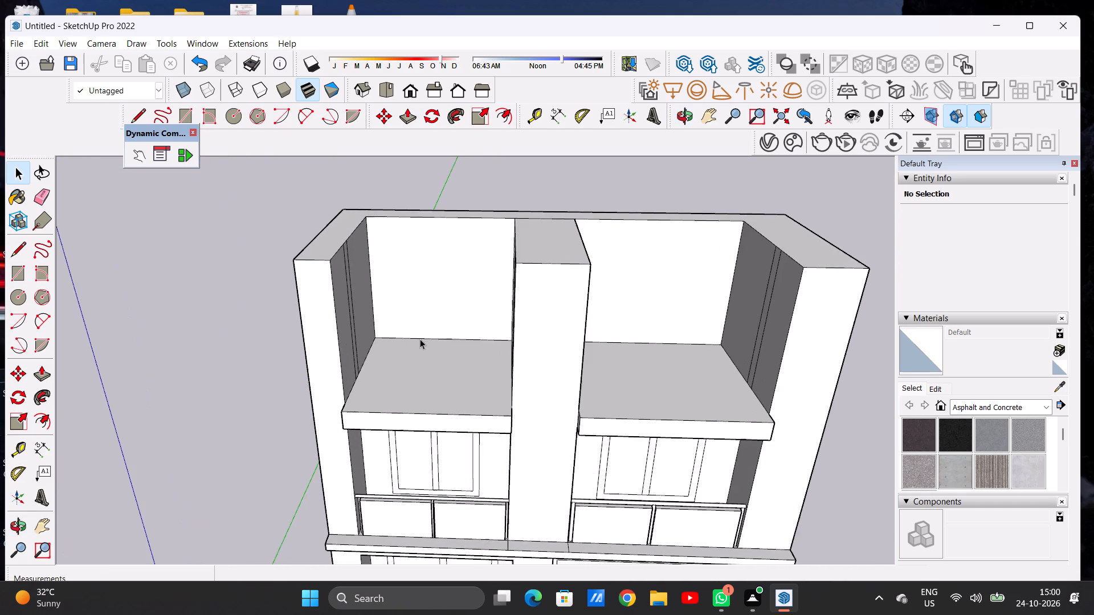
middle_click_drag(427, 334, 440, 408)
scroll(442, 406, "up", 1)
scroll(411, 359, "down", 4)
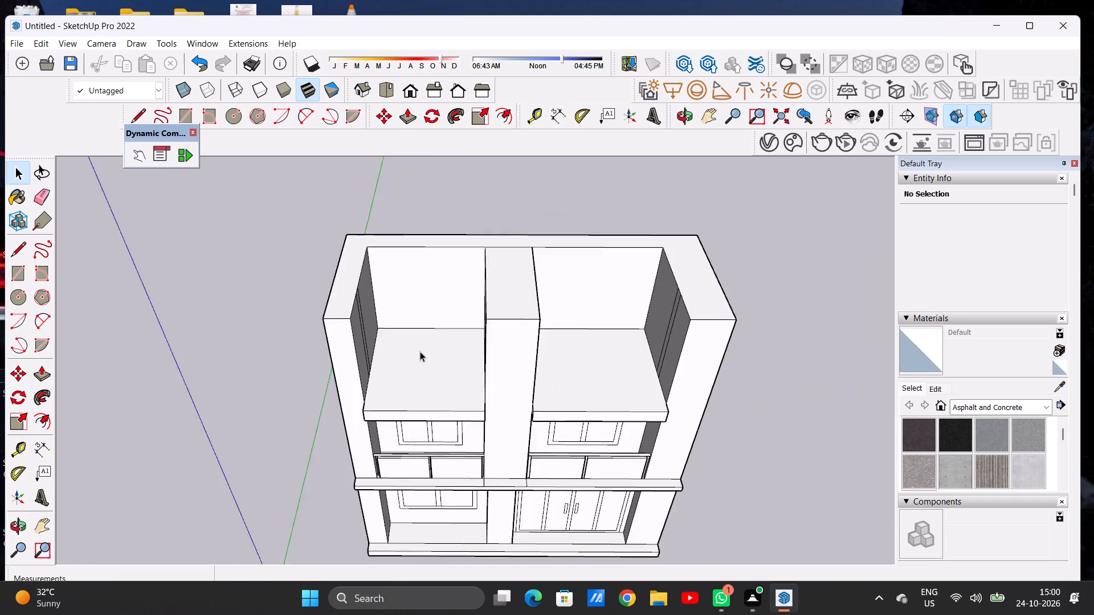
scroll(420, 351, "down", 2)
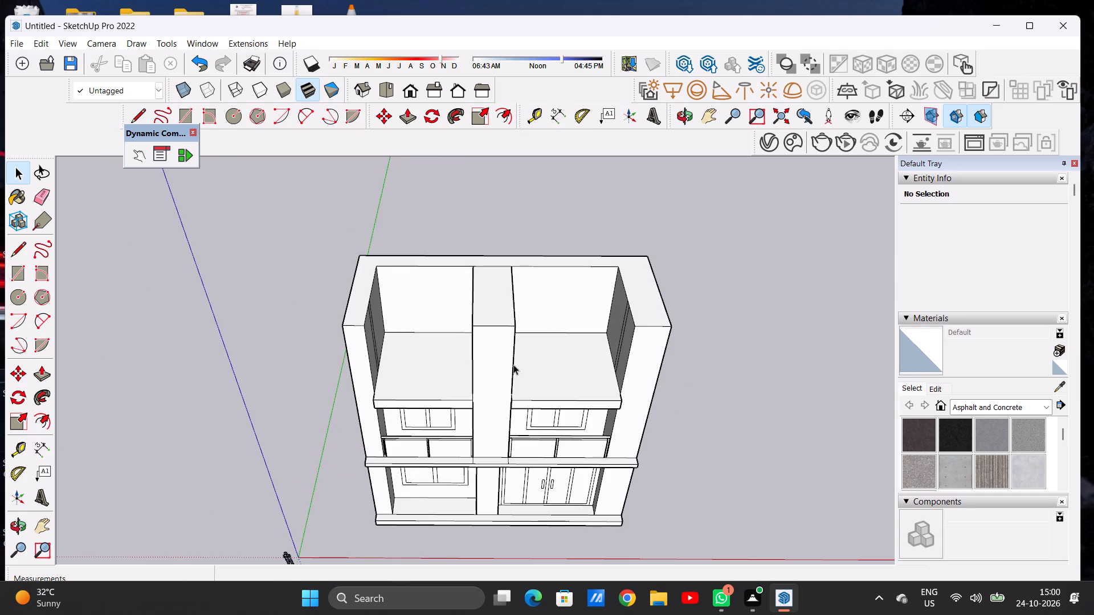
scroll(513, 364, "up", 5)
scroll(582, 377, "down", 5)
middle_click_drag(581, 433, 586, 325)
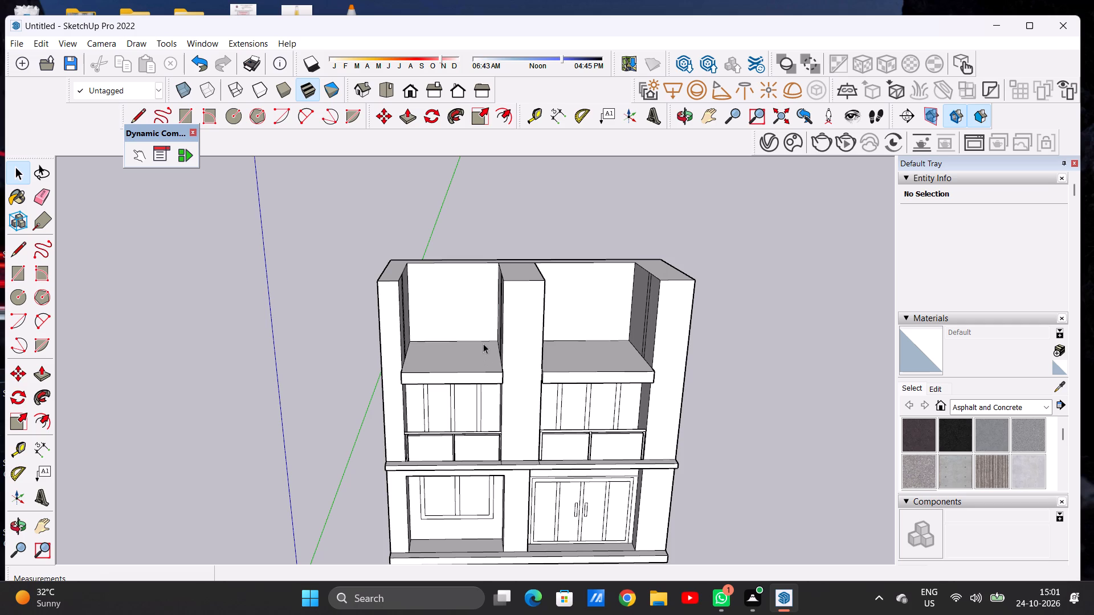
scroll(482, 341, "down", 5)
middle_click_drag(503, 346, 493, 309)
middle_click_drag(491, 288, 475, 427)
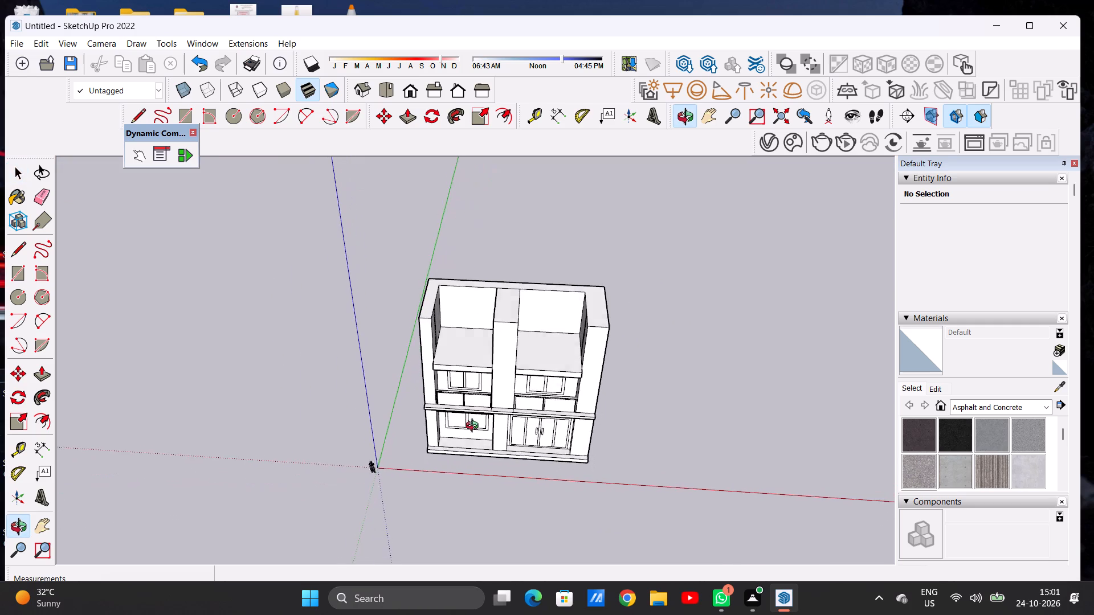
middle_click_drag(475, 427, 476, 440)
Draw a line about 19' 8" across the left slab's top, joining the rear vertical strip edges on the left and middle columns.
scroll(471, 340, "up", 9)
middle_click_drag(434, 343, 436, 384)
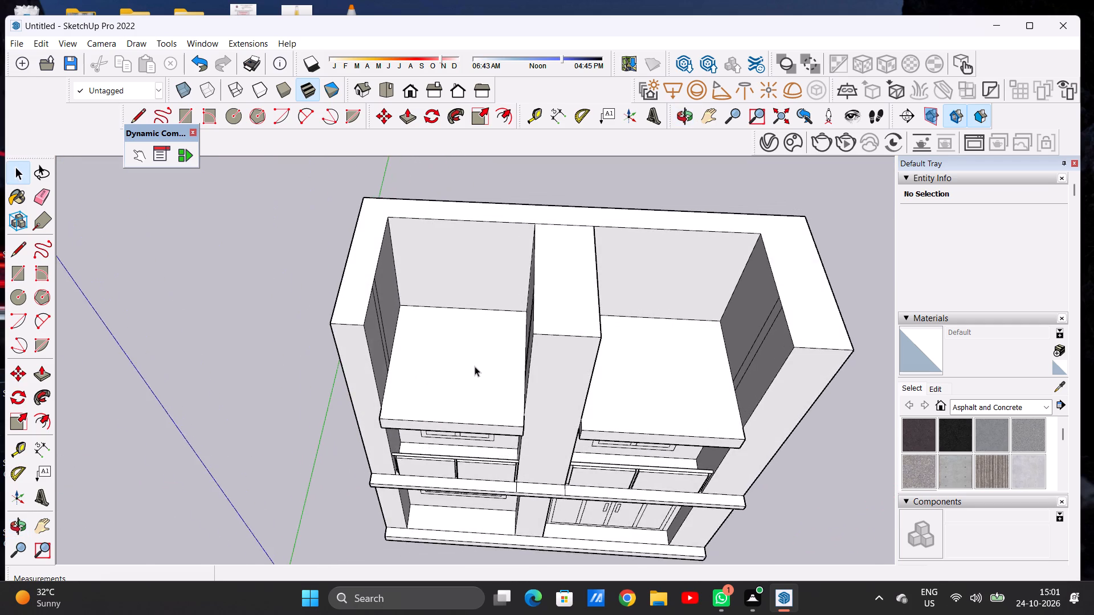
scroll(478, 364, "up", 3)
key("l")
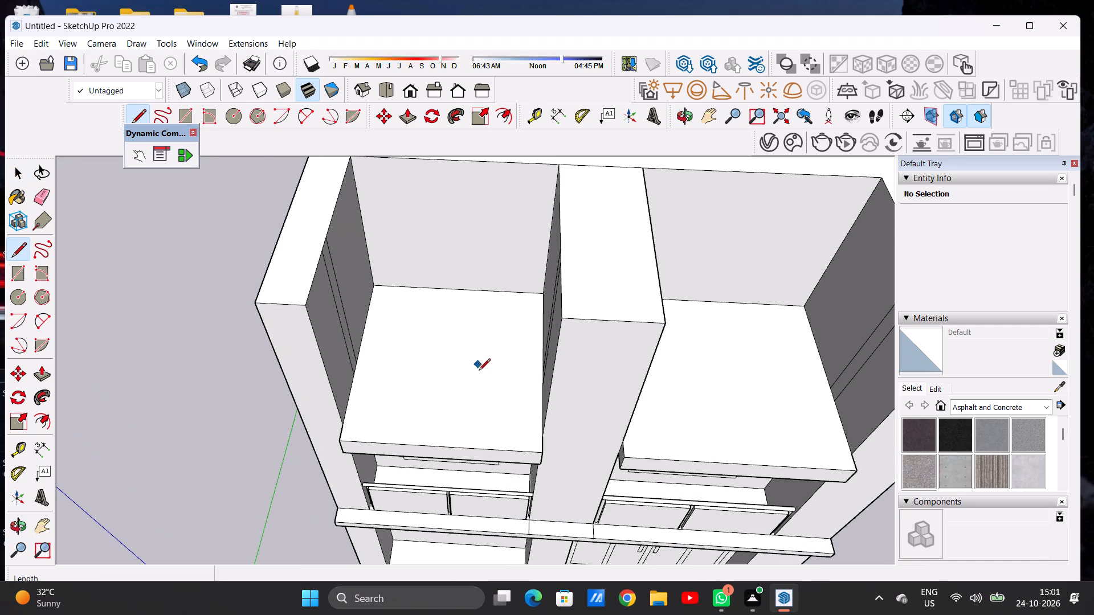
scroll(479, 372, "up", 1)
scroll(479, 373, "down", 1)
scroll(479, 373, "up", 2)
scroll(331, 358, "up", 6)
left_click(328, 363)
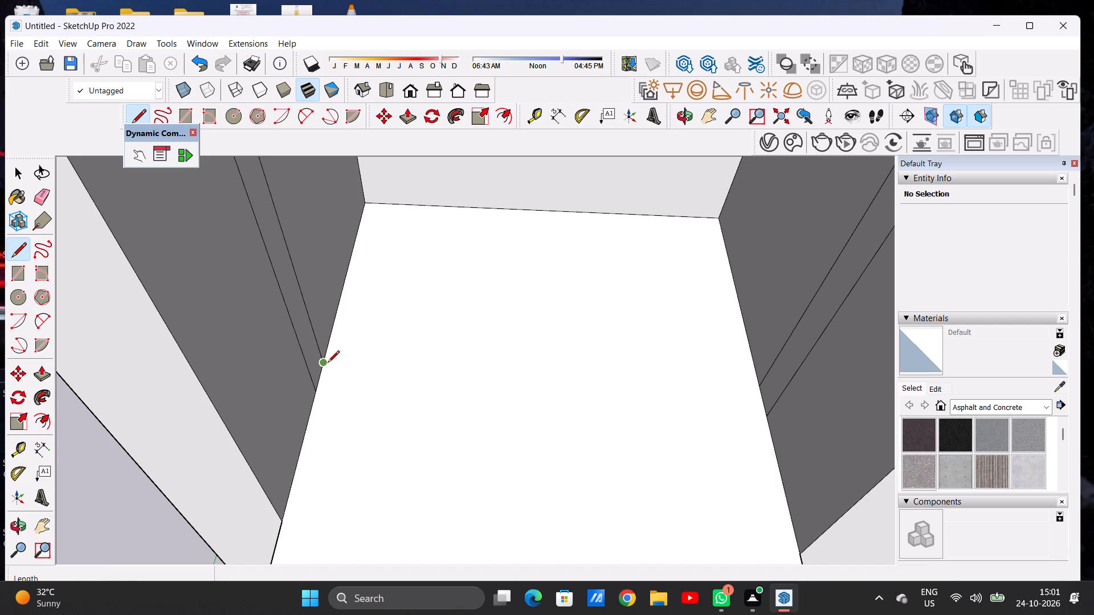
left_click(765, 388)
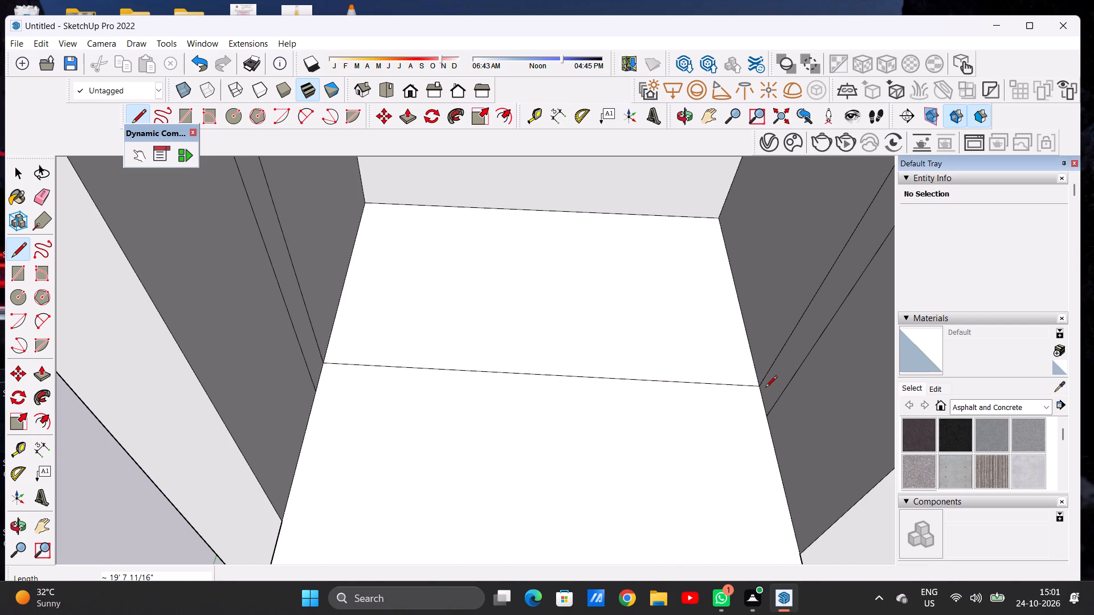
Draw a second line across the left slab's top, joining the front vertical strip edges on the left and middle columns.
left_click(317, 392)
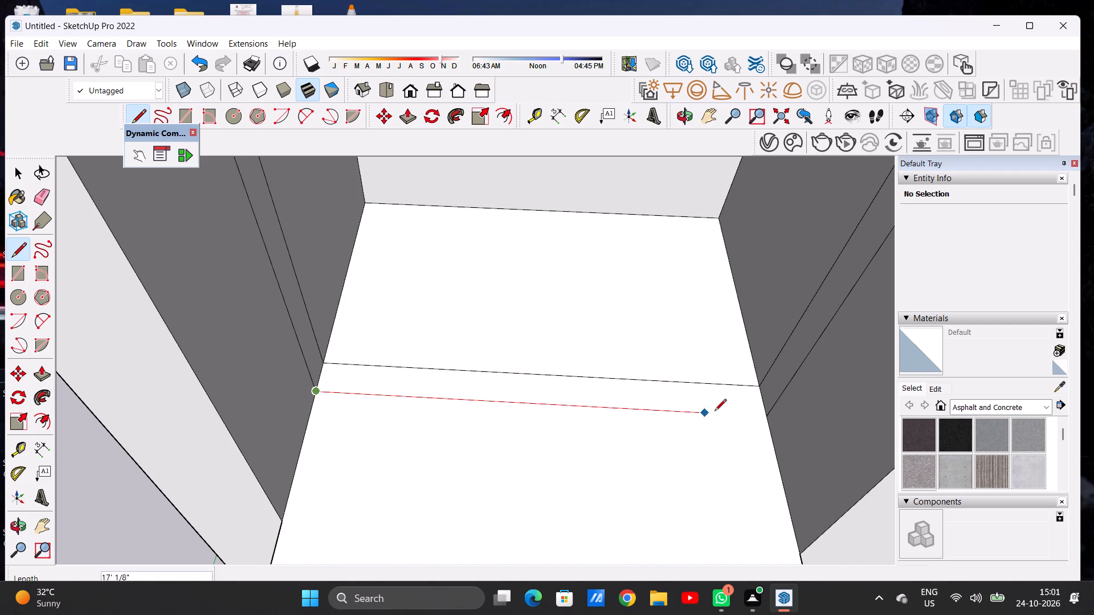
left_click(763, 412)
key("space")
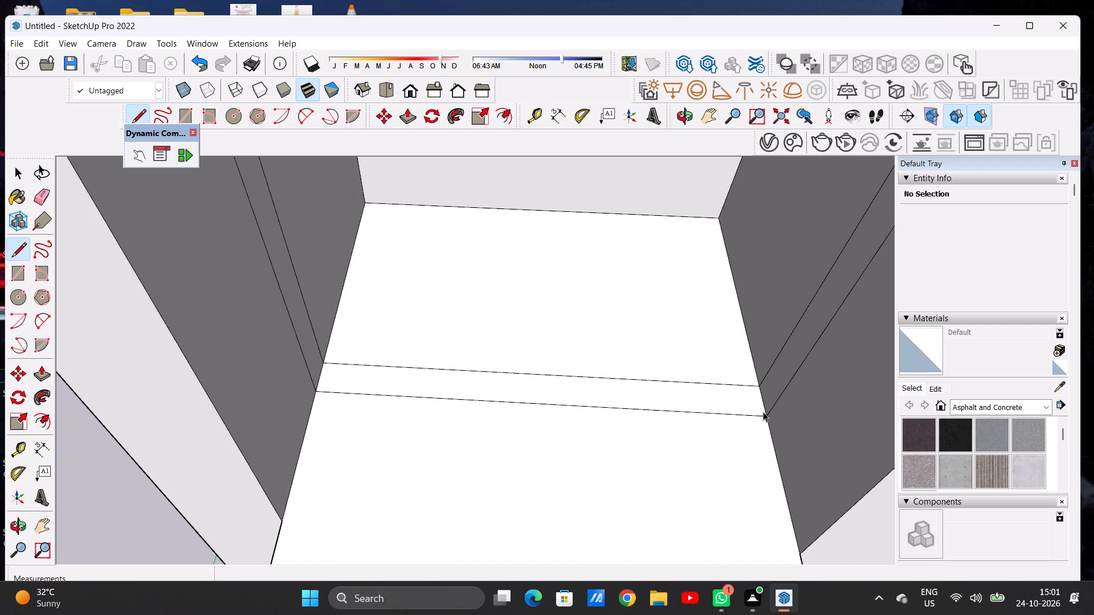
Draw two parallel lines about 21' 8" long across the right slab's top, joining the rear and front strip edges of its flanking columns.
scroll(487, 387, "down", 18)
scroll(525, 359, "up", 2)
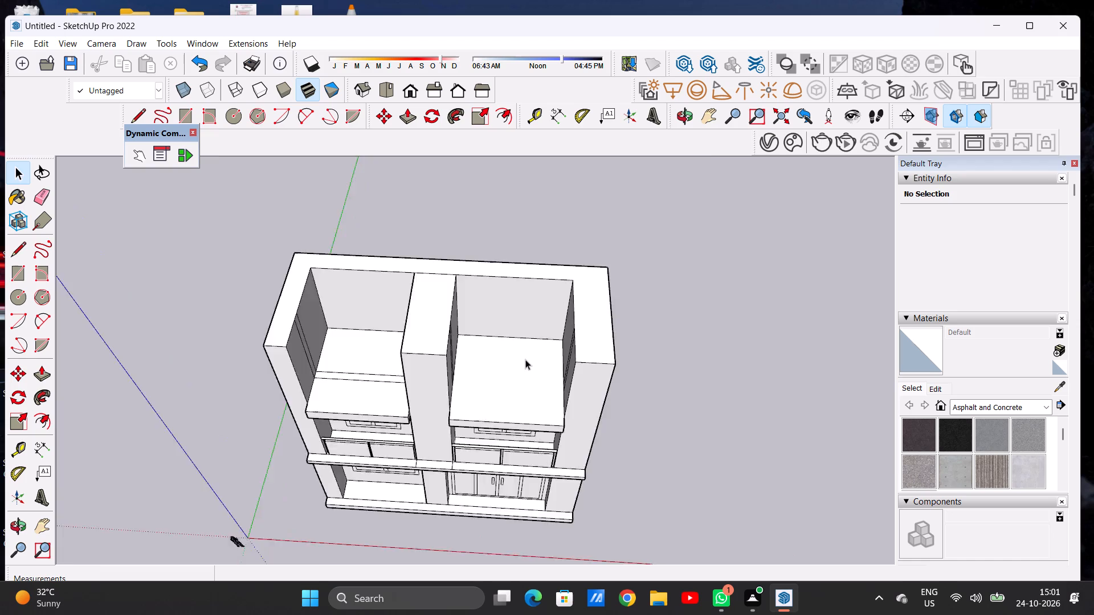
scroll(525, 359, "up", 11)
key("l")
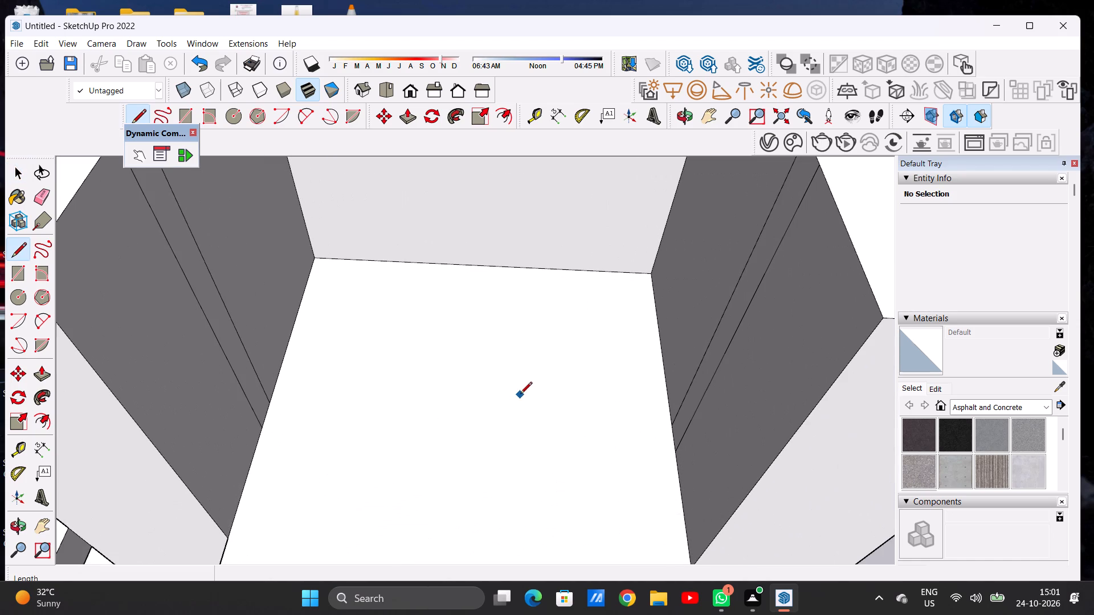
scroll(520, 395, "up", 1)
left_click(242, 403)
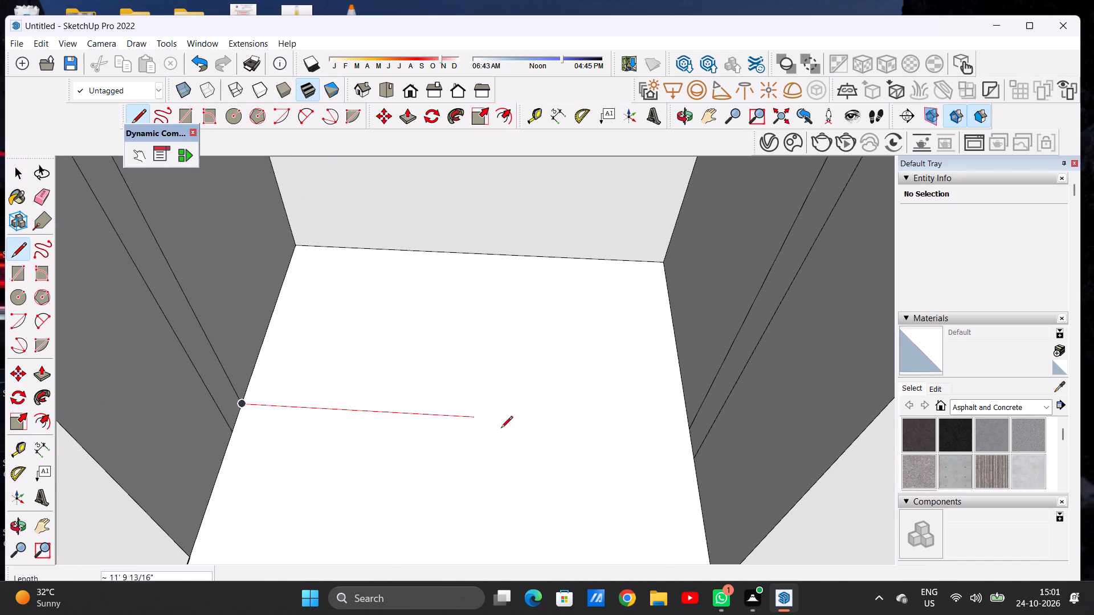
left_click(690, 427)
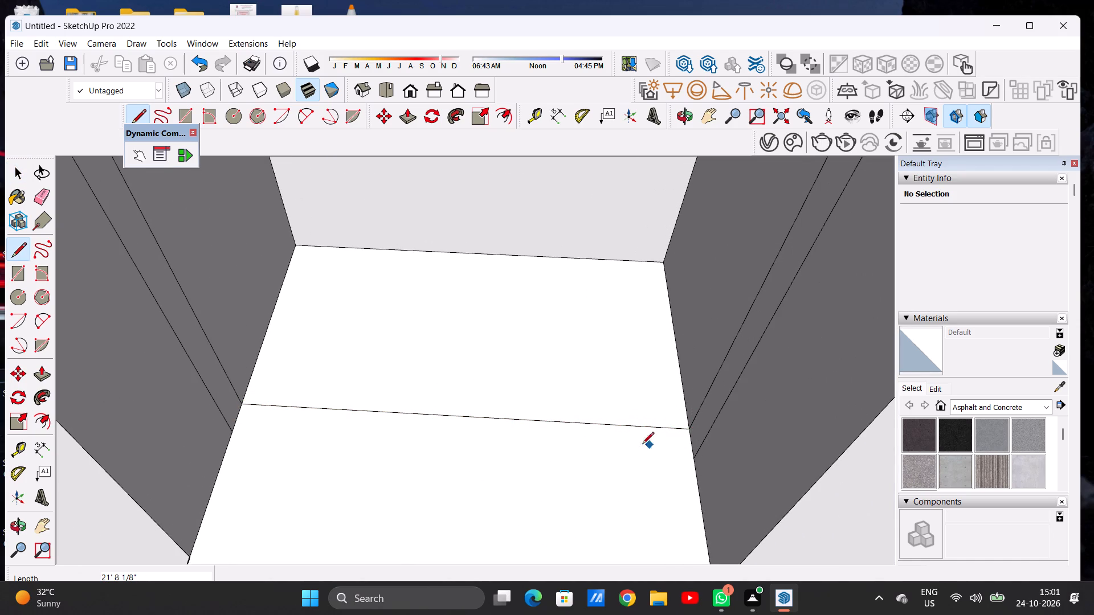
left_click(235, 428)
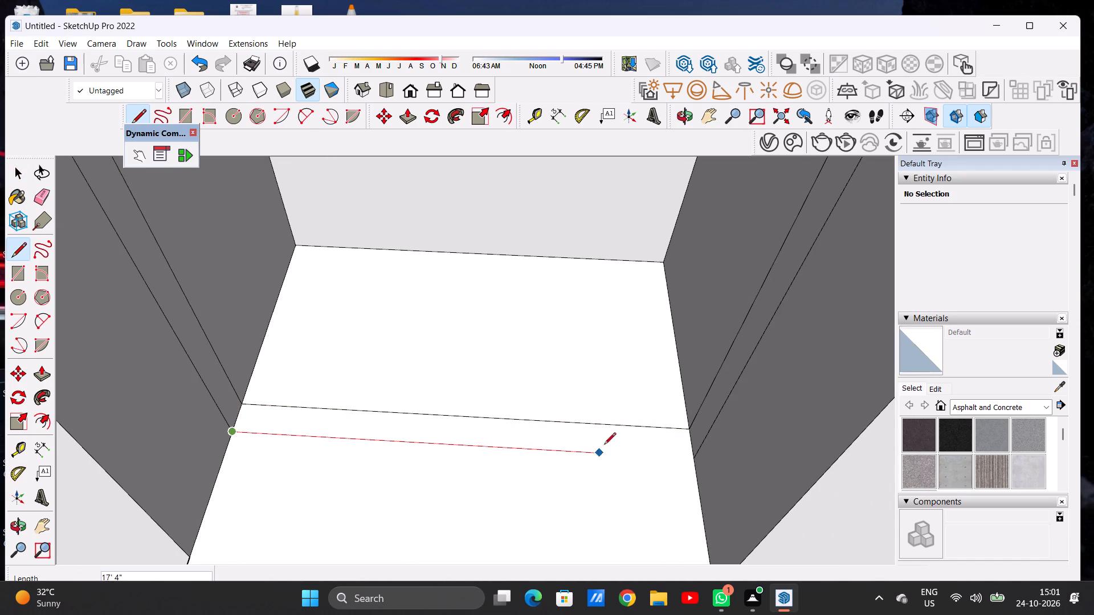
left_click(693, 452)
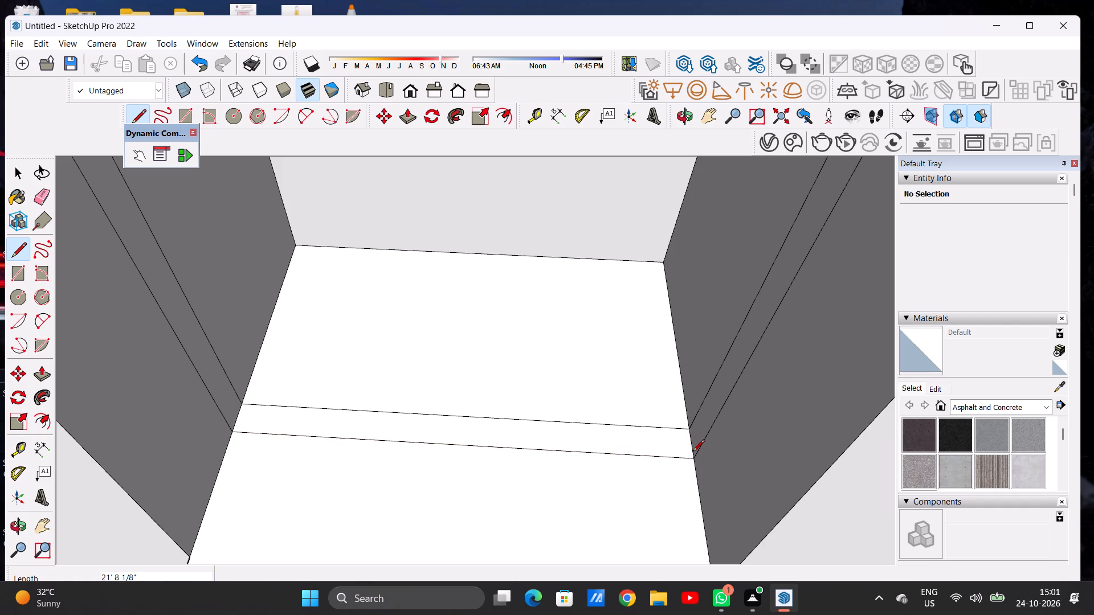
key("space")
Push/Pull the narrow strip on the right slab's top up 17' 6 11/16" to the columns' height.
scroll(689, 426, "down", 18)
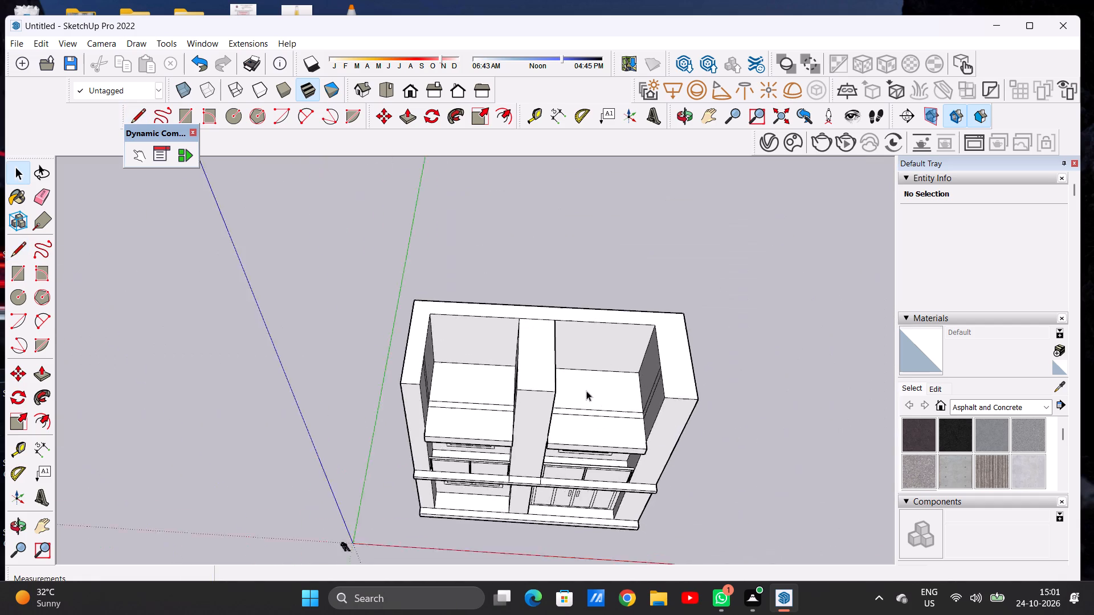
scroll(586, 391, "down", 1)
scroll(609, 416, "up", 5)
middle_click_drag(605, 416, 610, 382)
scroll(640, 393, "up", 3)
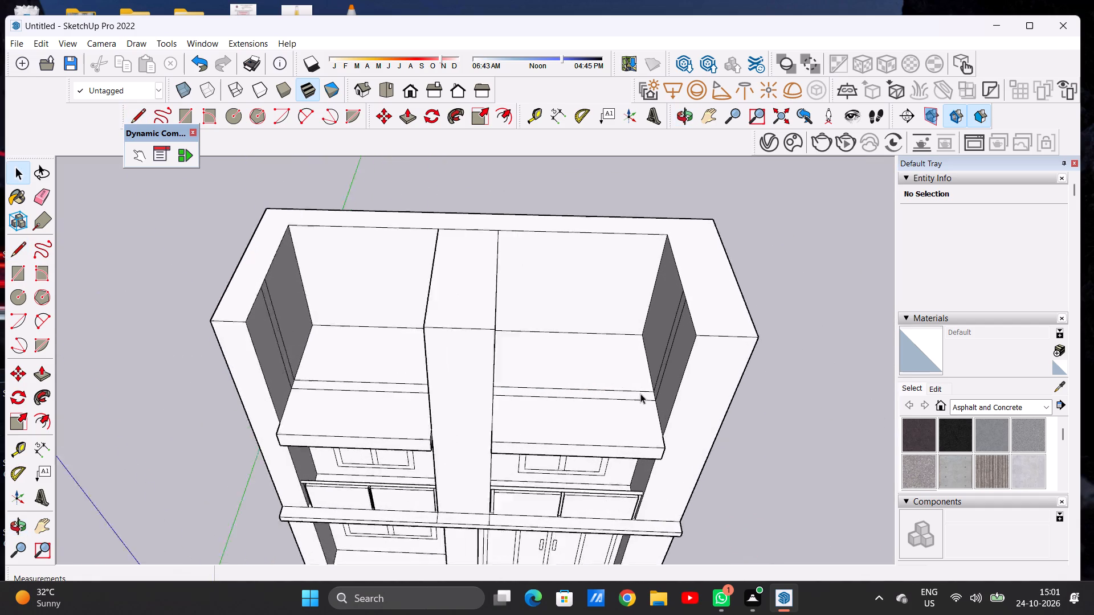
scroll(640, 393, "up", 4)
key("p")
scroll(646, 397, "up", 6)
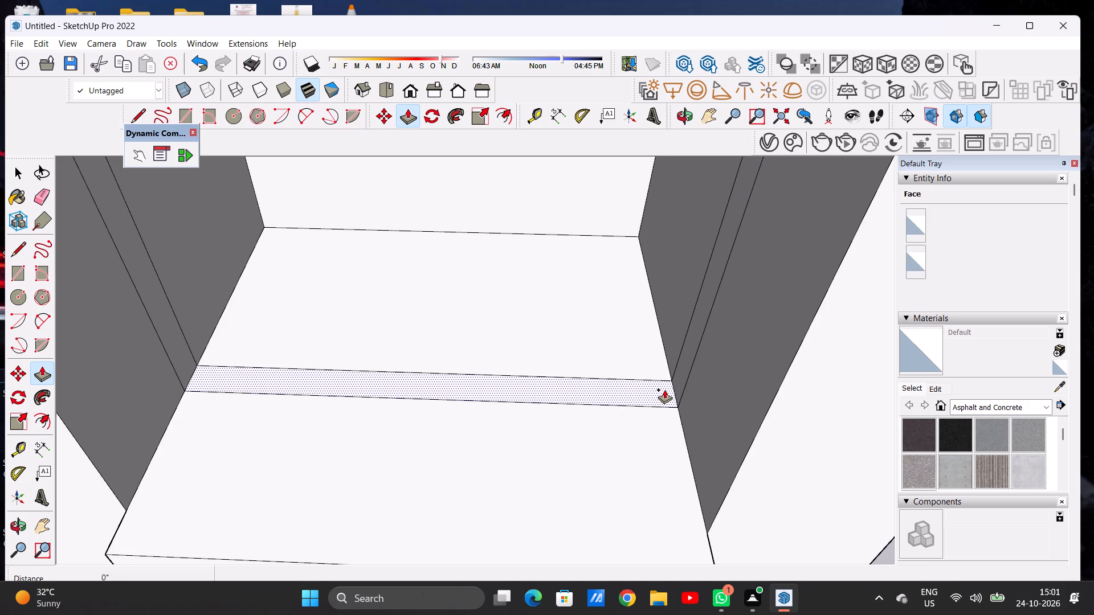
left_click(664, 389)
scroll(673, 363, "down", 12)
scroll(732, 268, "up", 4)
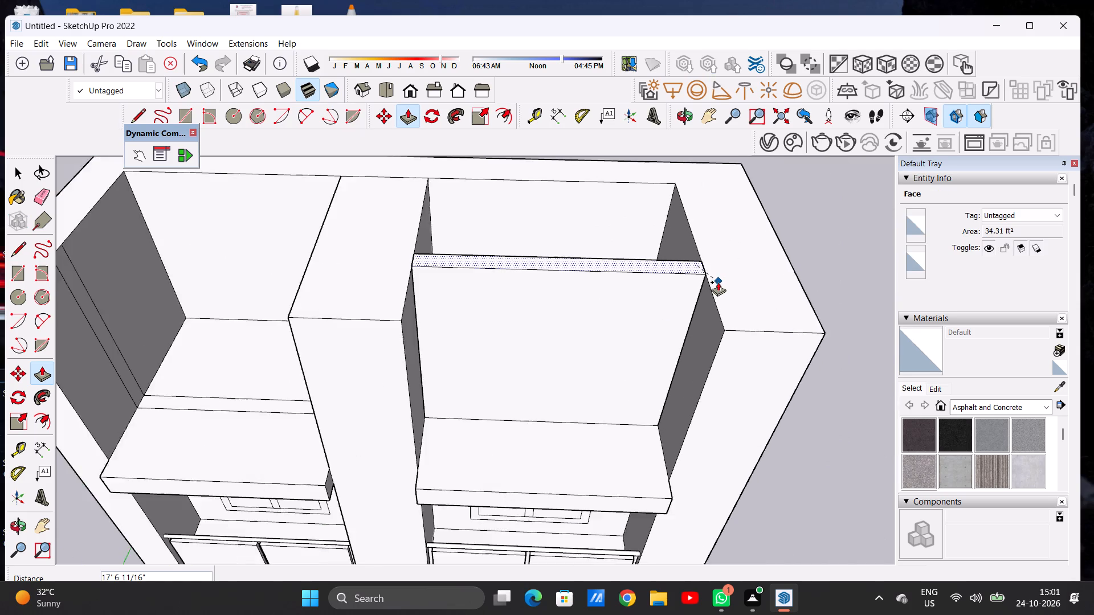
scroll(718, 282, "up", 6)
left_click(728, 369)
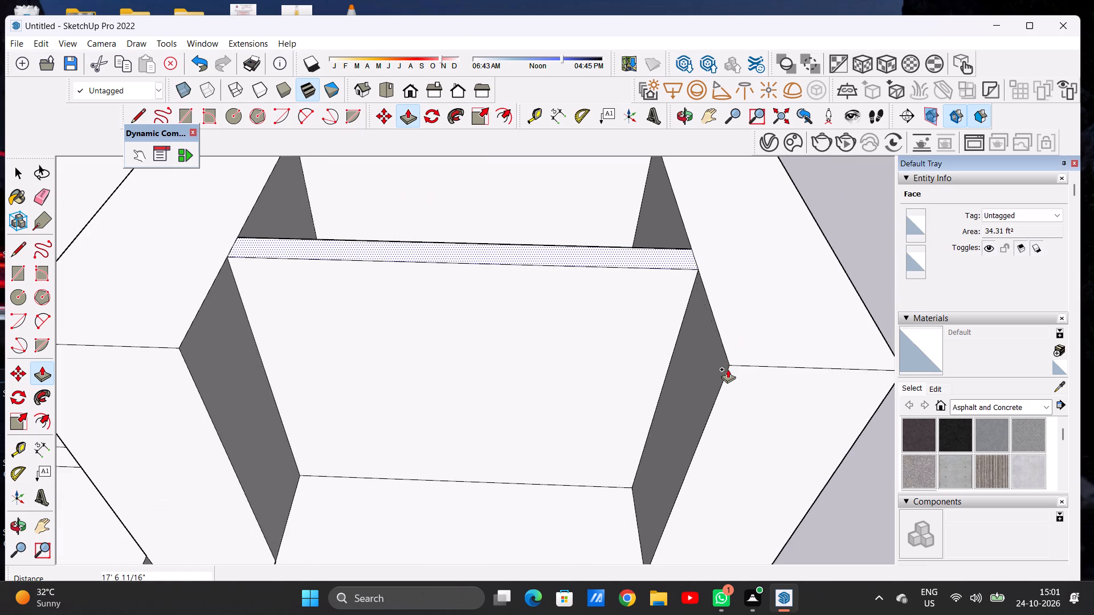
Push/Pull the narrow strip on the left slab's top up 17' 6 11/16" to the columns' height.
scroll(744, 367, "down", 9)
scroll(752, 352, "up", 1)
scroll(752, 352, "down", 2)
scroll(377, 421, "up", 9)
scroll(444, 405, "up", 6)
left_click(480, 405)
scroll(484, 358, "down", 18)
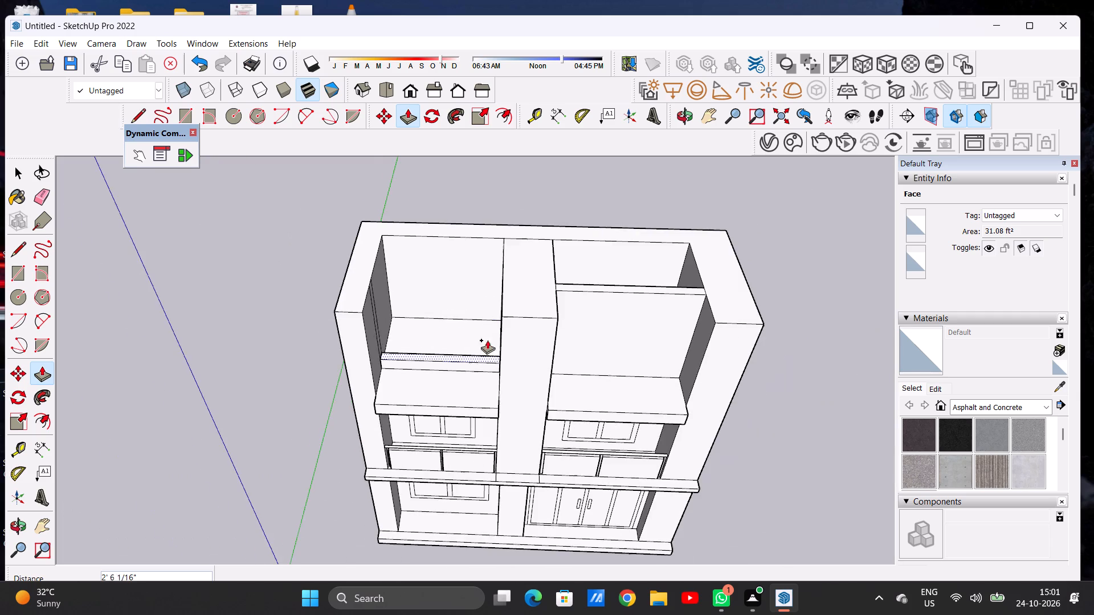
scroll(507, 291, "up", 10)
left_click(501, 341)
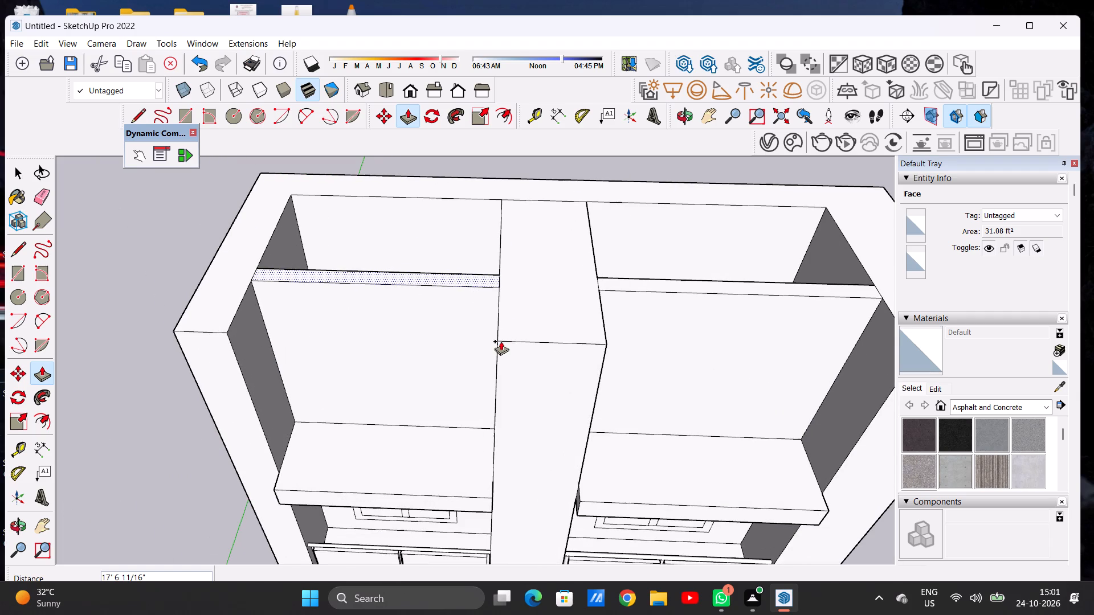
key("space")
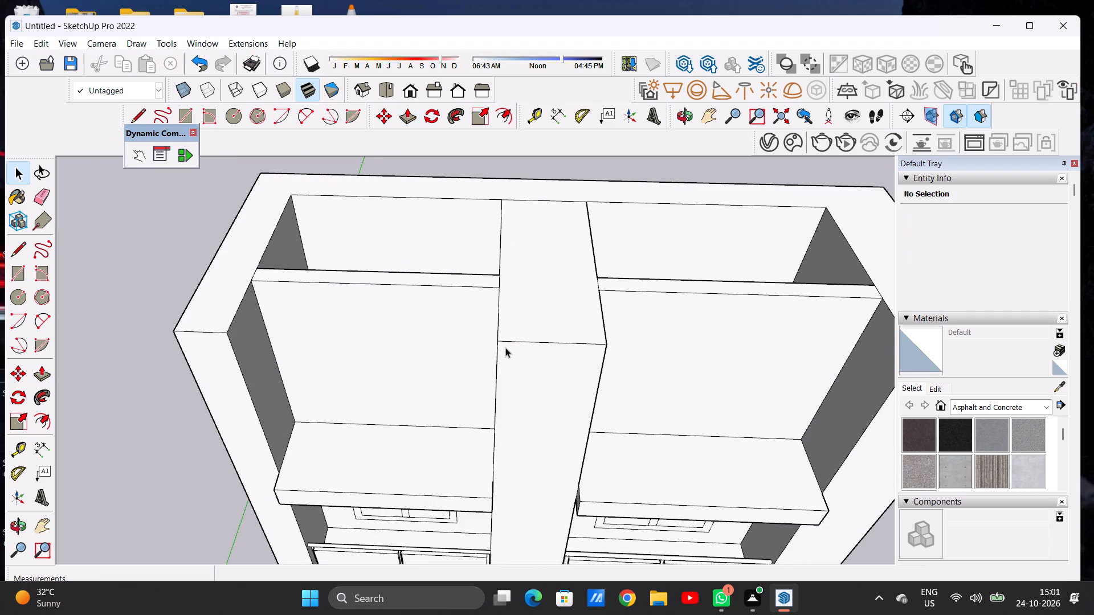
Examine the new top-storey walls and the whole facade from the front.
scroll(577, 350, "down", 13)
middle_click_drag(574, 350, 562, 219)
scroll(573, 292, "up", 2)
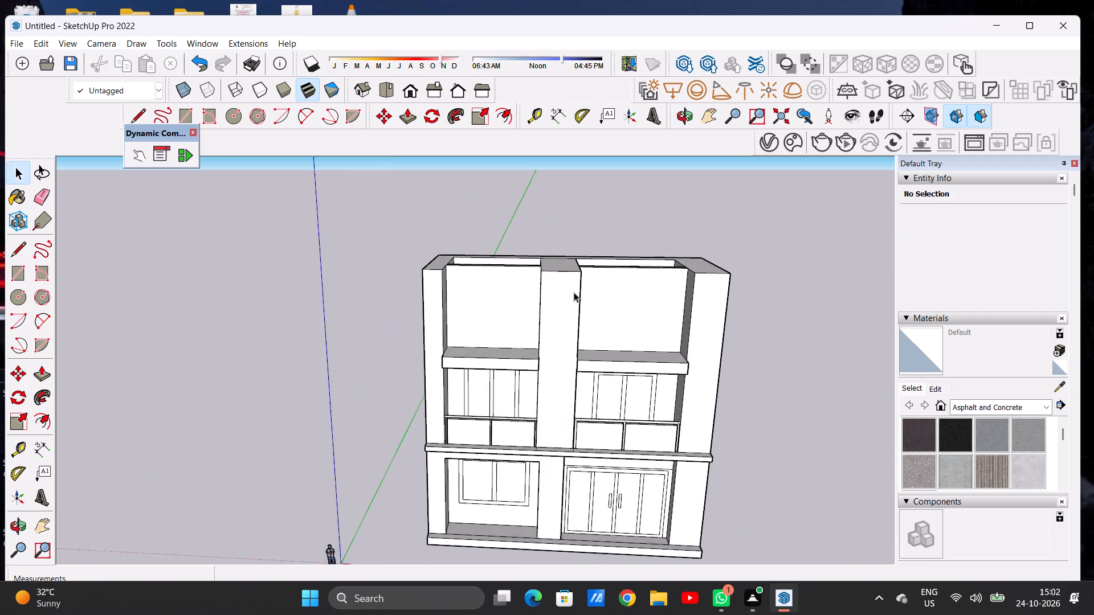
scroll(574, 292, "up", 2)
middle_click_drag(564, 315, 566, 269)
scroll(552, 292, "down", 4)
scroll(574, 300, "up", 2)
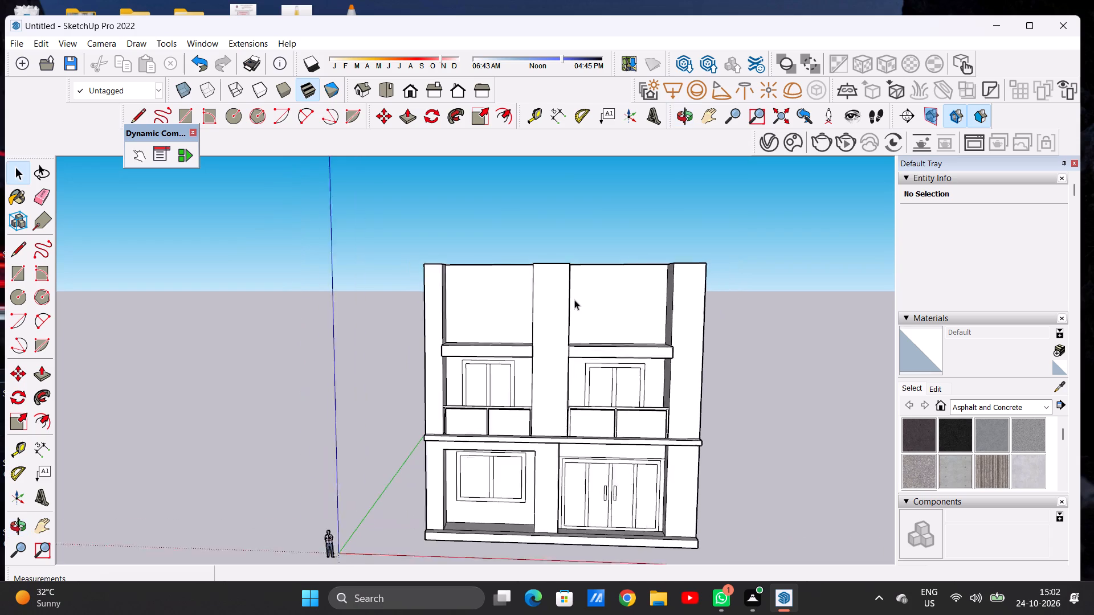
scroll(574, 300, "up", 2)
scroll(524, 278, "up", 2)
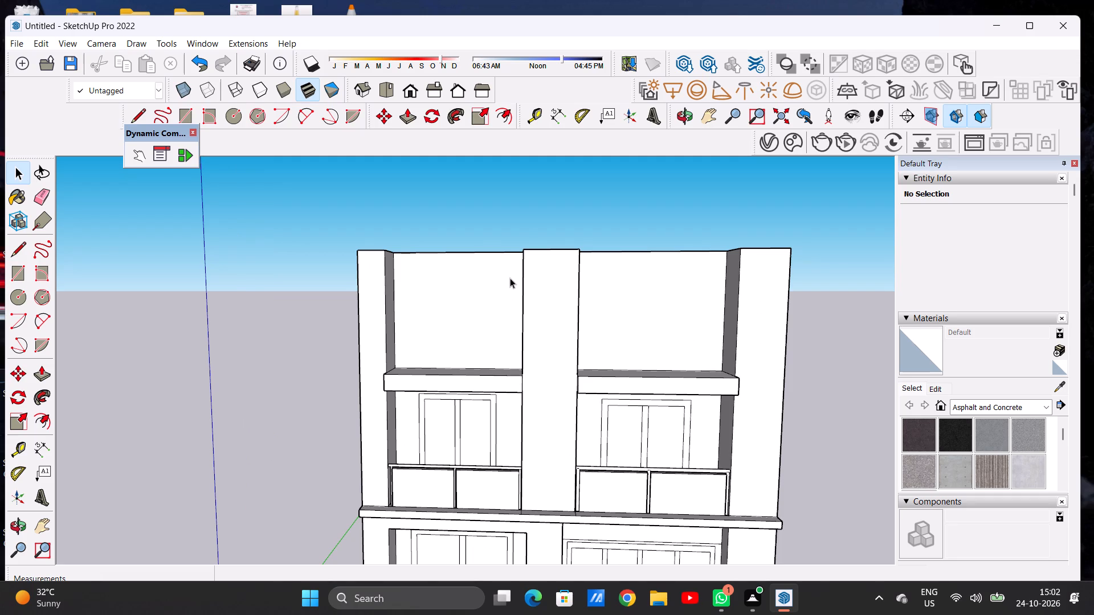
scroll(510, 278, "down", 3)
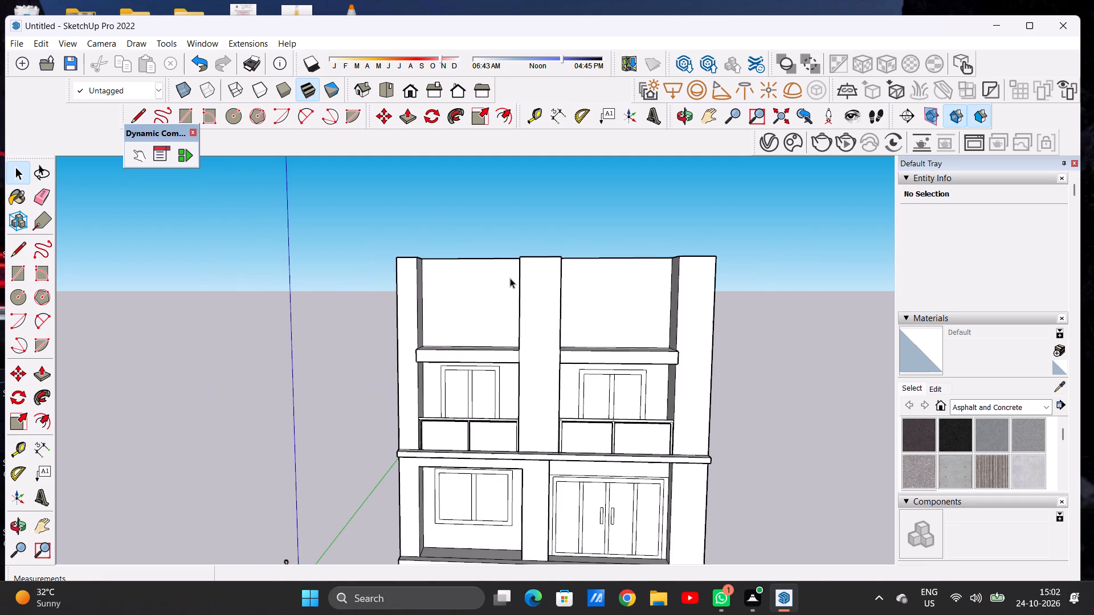
scroll(460, 275, "down", 5)
scroll(500, 290, "up", 5)
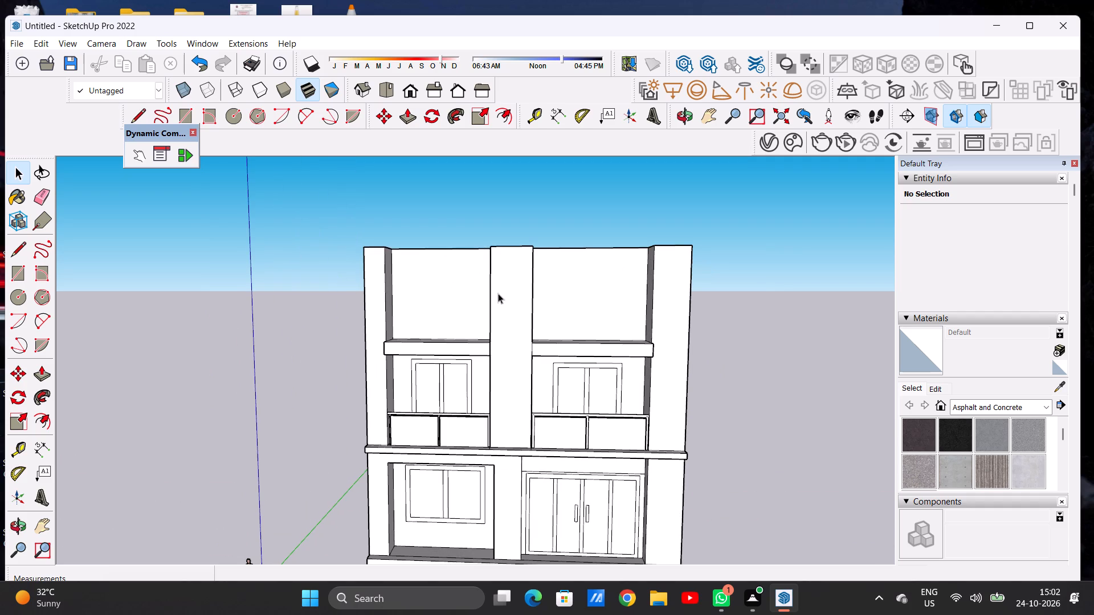
scroll(472, 288, "up", 4)
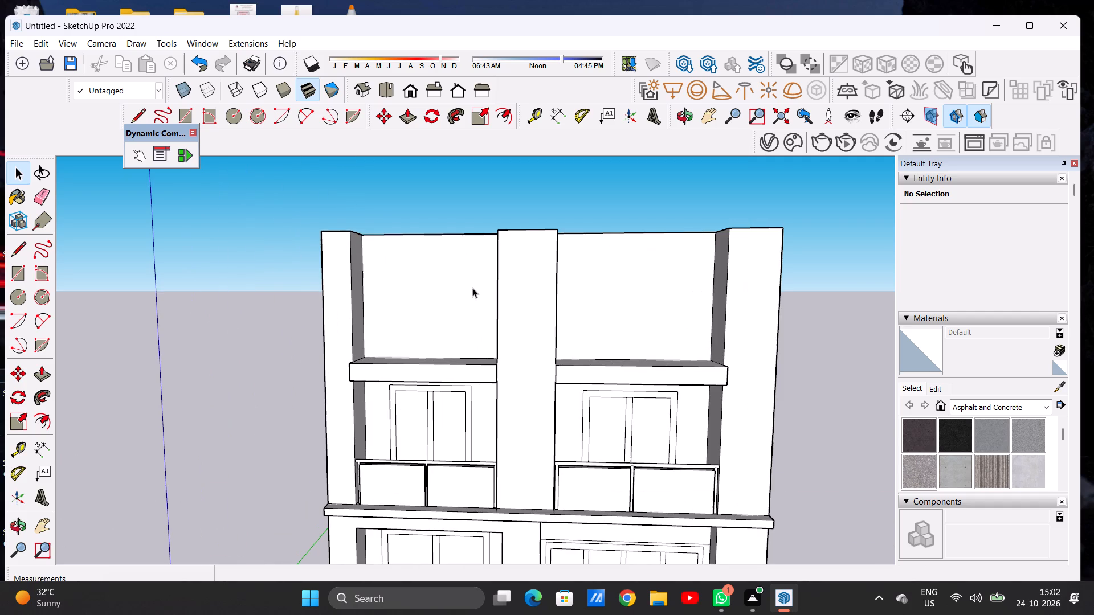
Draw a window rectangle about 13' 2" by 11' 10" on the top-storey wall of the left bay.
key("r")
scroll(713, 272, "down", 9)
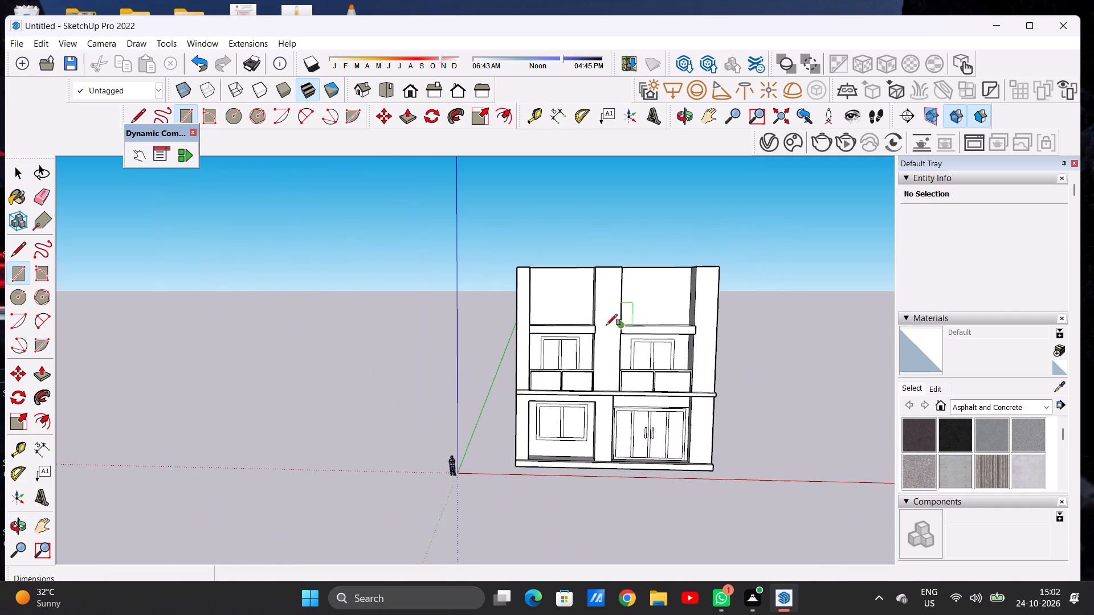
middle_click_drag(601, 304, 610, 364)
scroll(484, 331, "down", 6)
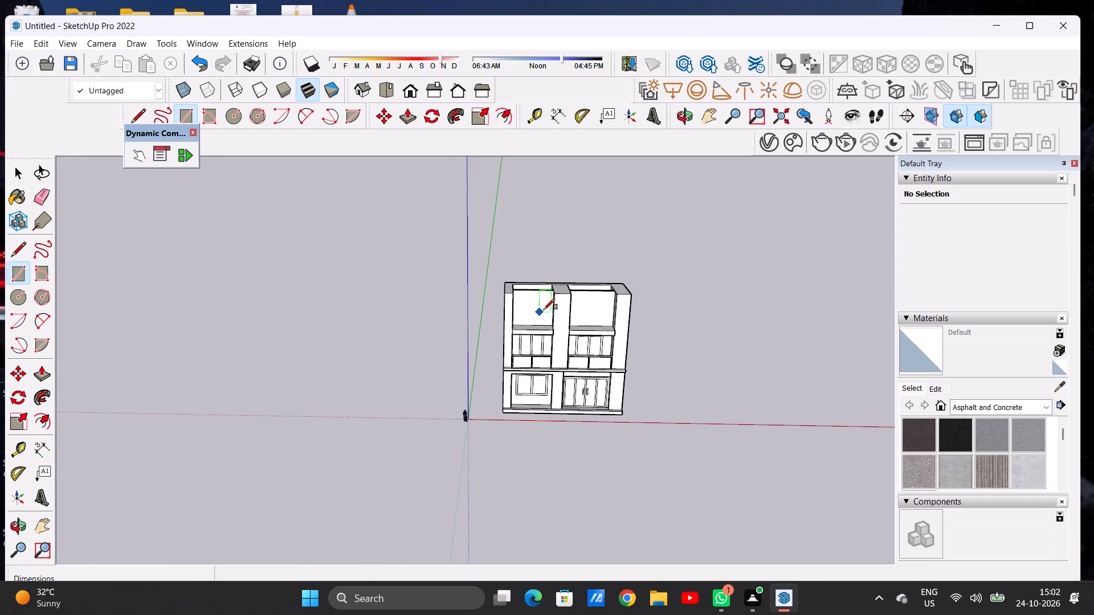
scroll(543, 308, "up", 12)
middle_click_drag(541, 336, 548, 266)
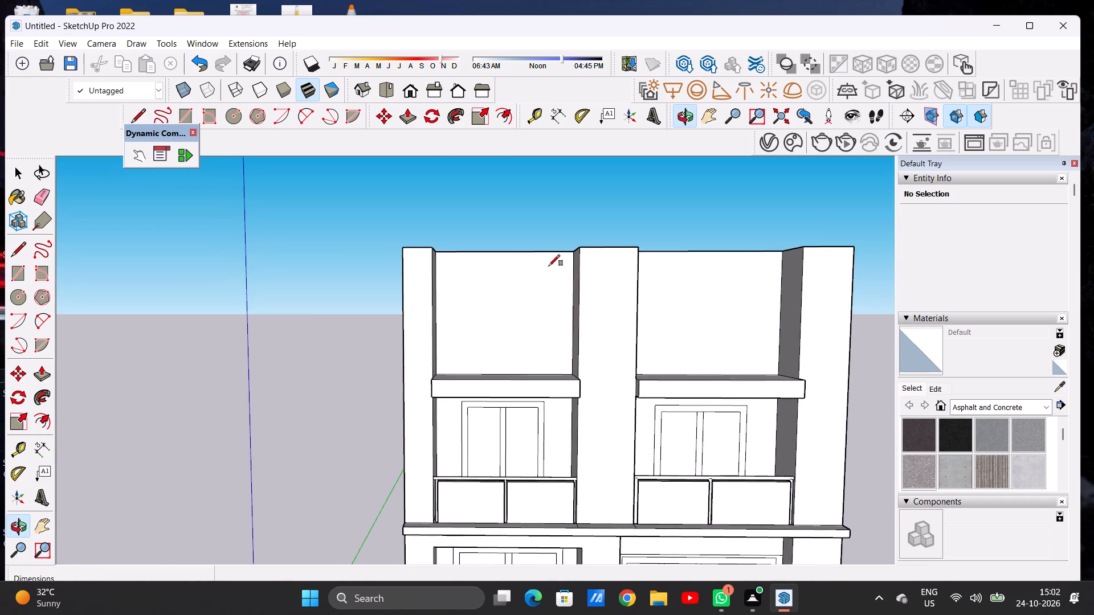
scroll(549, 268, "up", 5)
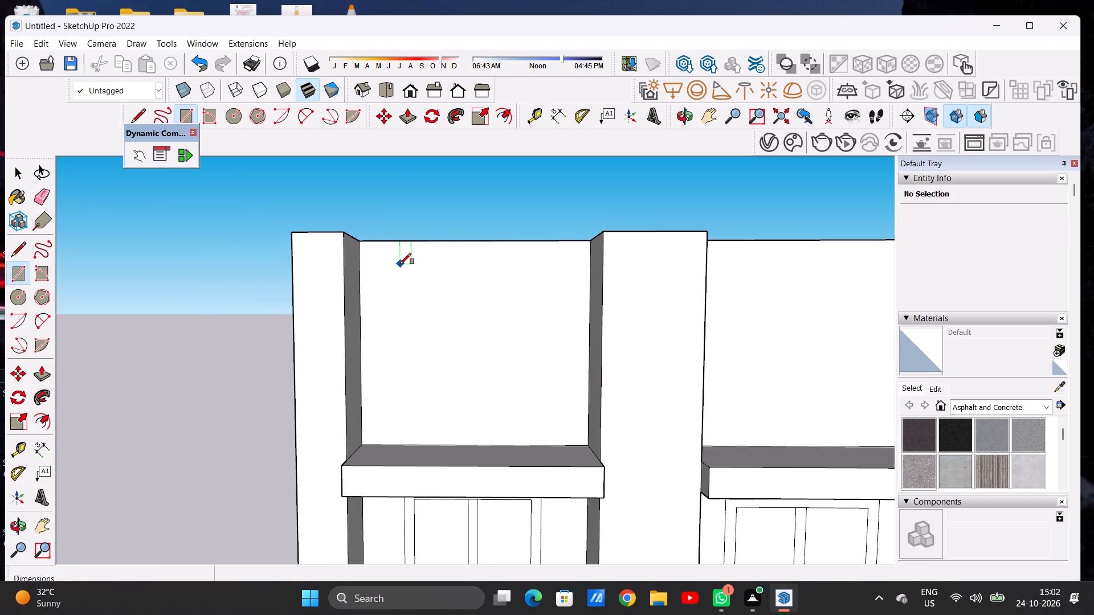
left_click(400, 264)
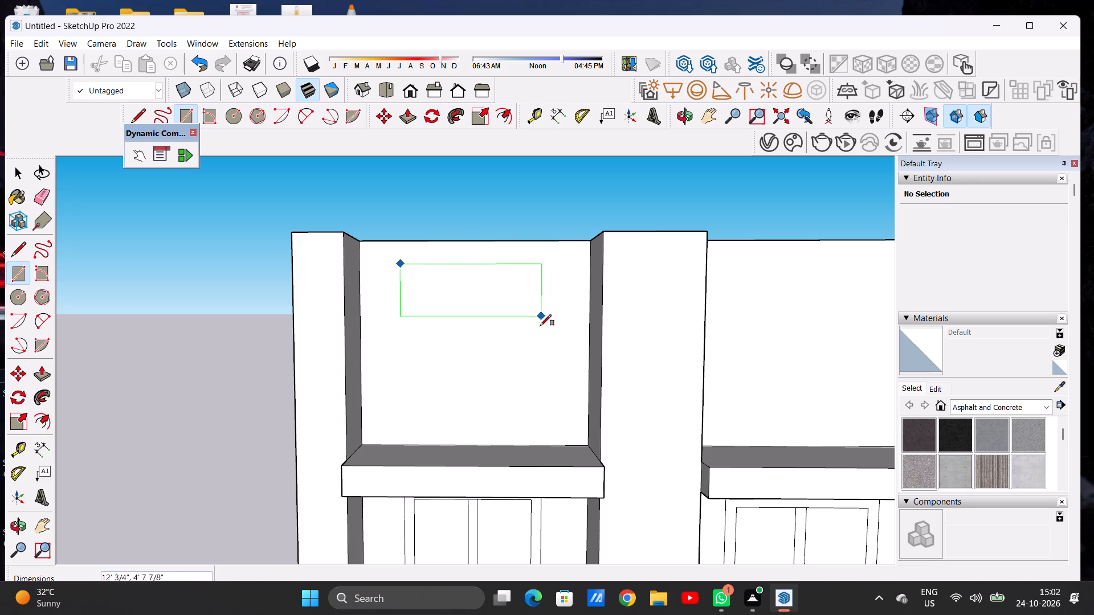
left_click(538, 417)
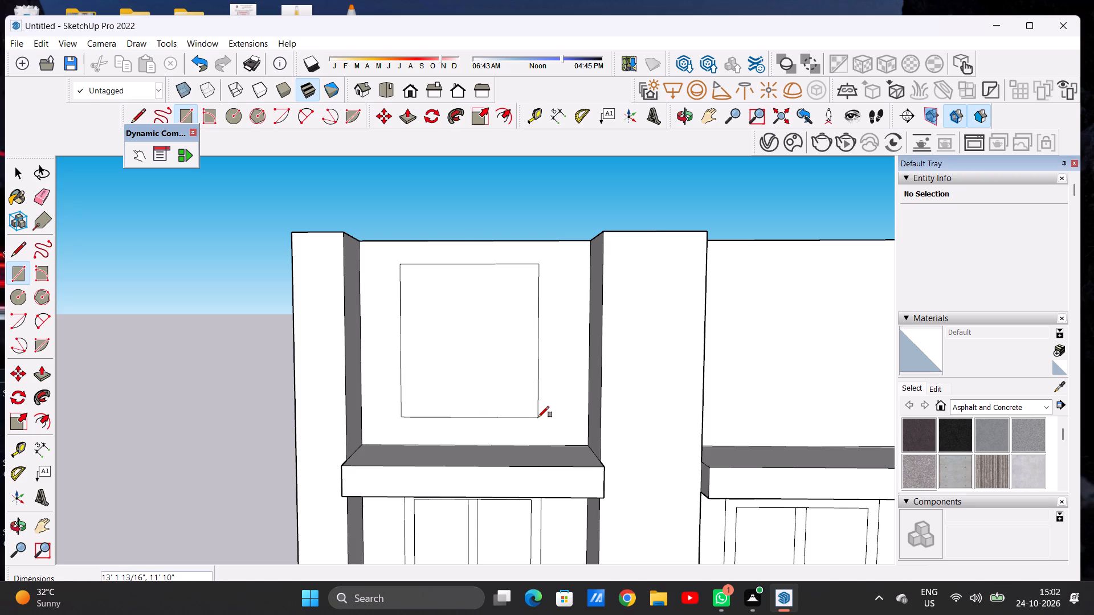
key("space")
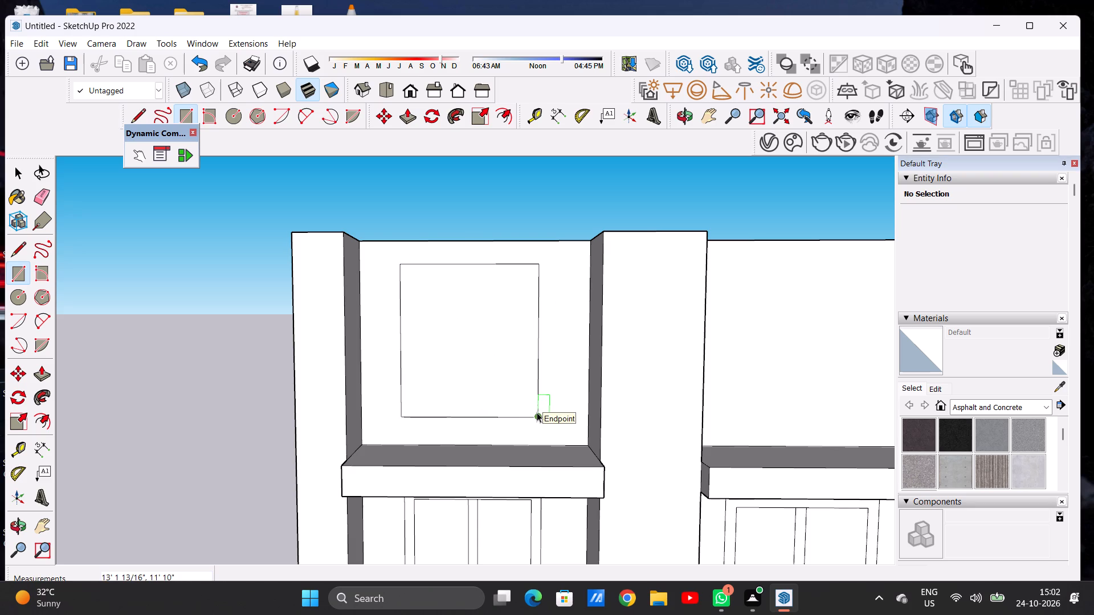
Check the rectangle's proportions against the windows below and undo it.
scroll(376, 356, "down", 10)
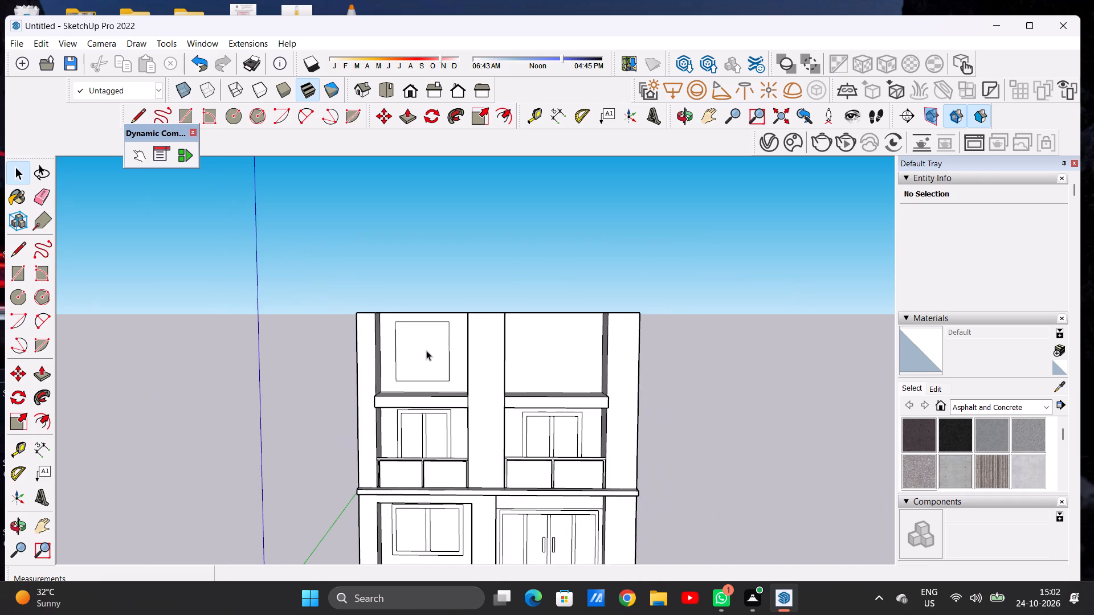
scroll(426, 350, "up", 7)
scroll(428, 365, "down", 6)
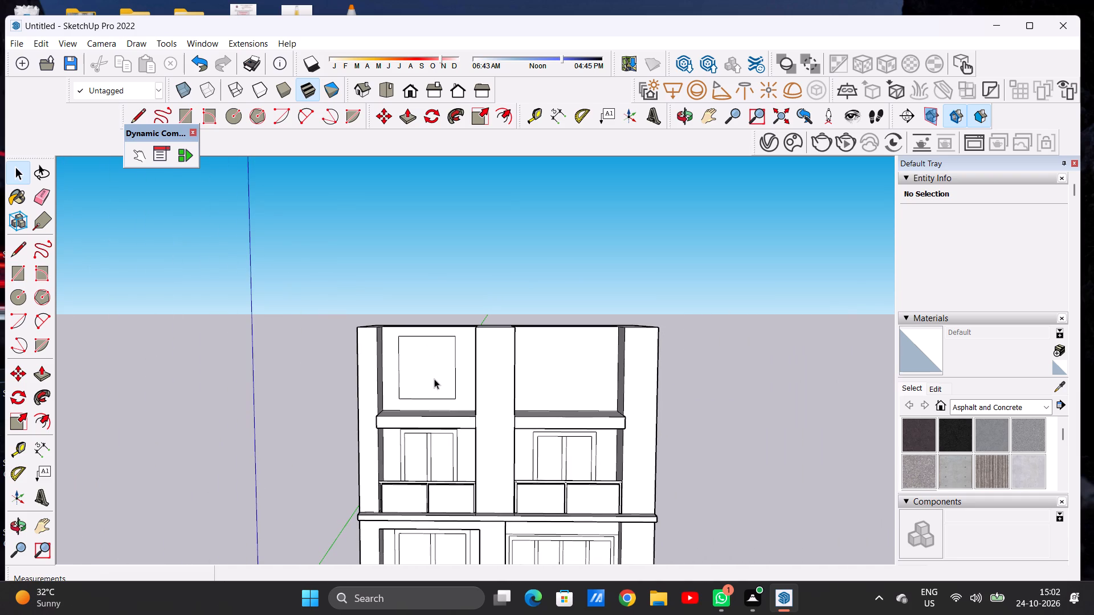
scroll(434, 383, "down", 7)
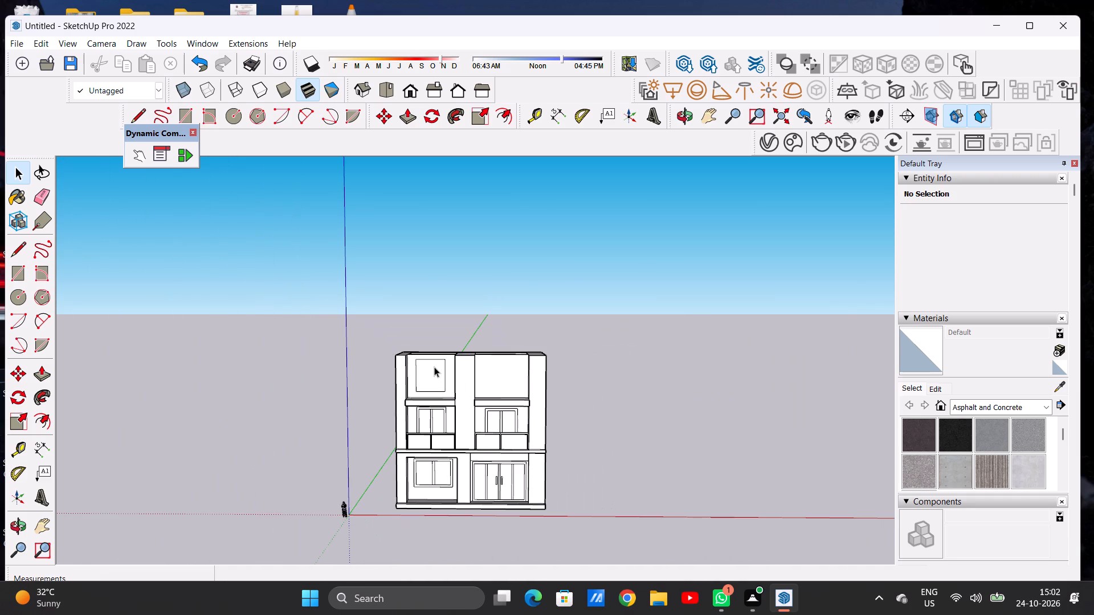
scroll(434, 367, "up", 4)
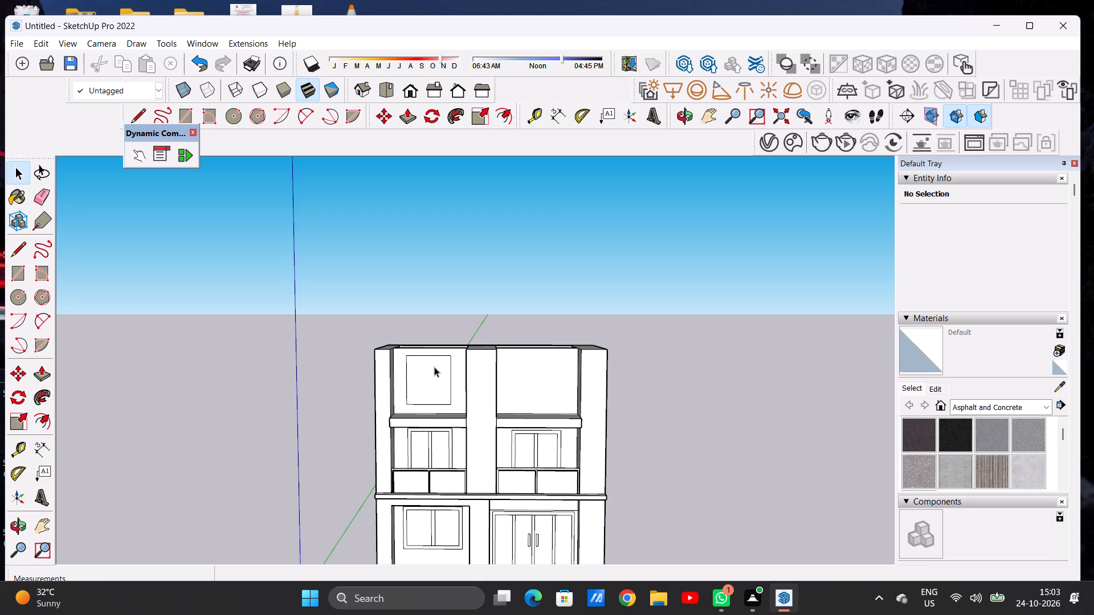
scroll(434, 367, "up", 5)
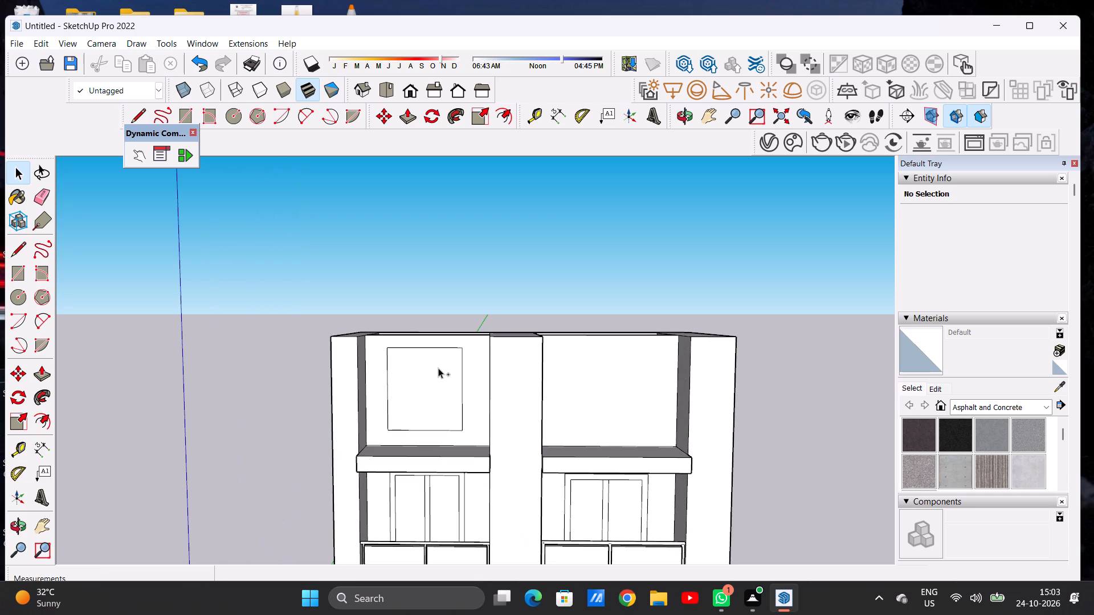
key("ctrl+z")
Draw a window rectangle about 12' 10" by 11' 1" on the top-storey wall of the left bay.
scroll(446, 366, "up", 4)
key("r")
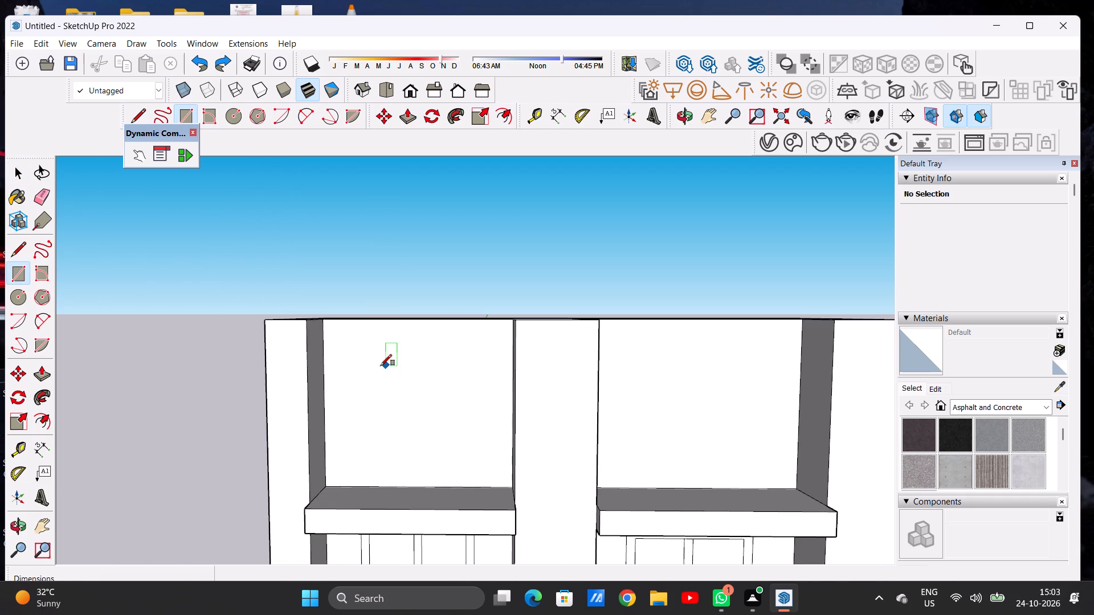
left_click(362, 342)
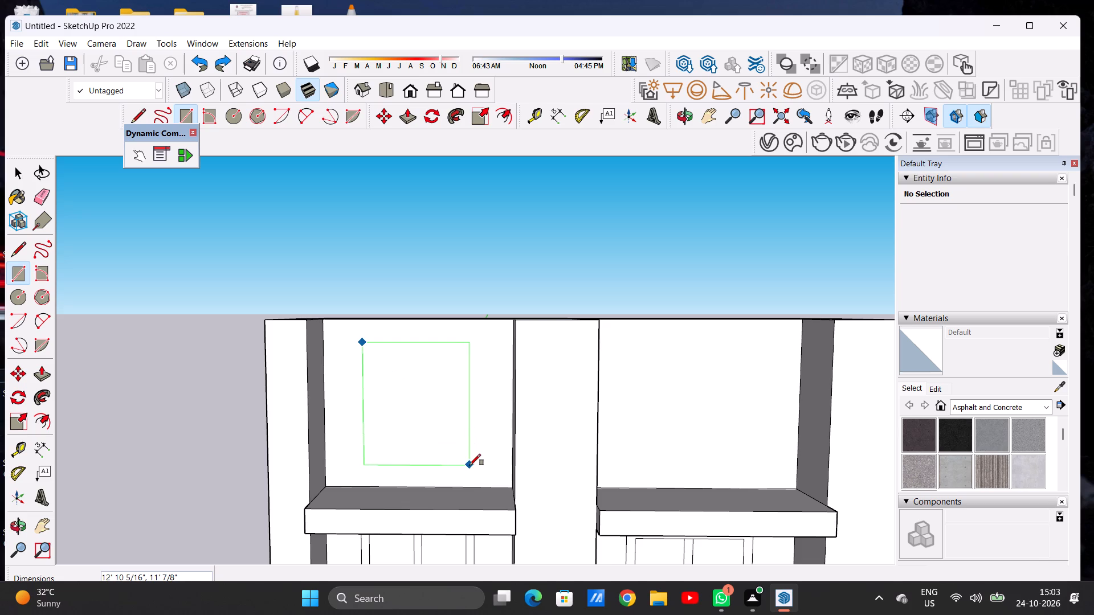
left_click(470, 465)
key("space")
Offset the window rectangle's outline inward by about 10 3/4" to form its frame.
type("OF")
scroll(431, 442, "up", 4)
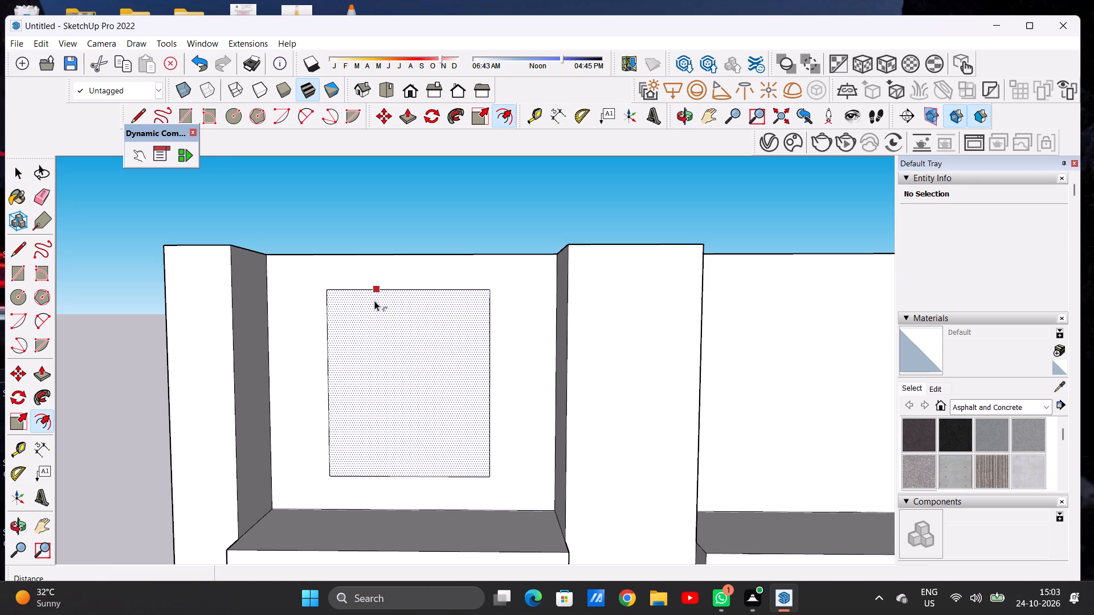
left_click(371, 297)
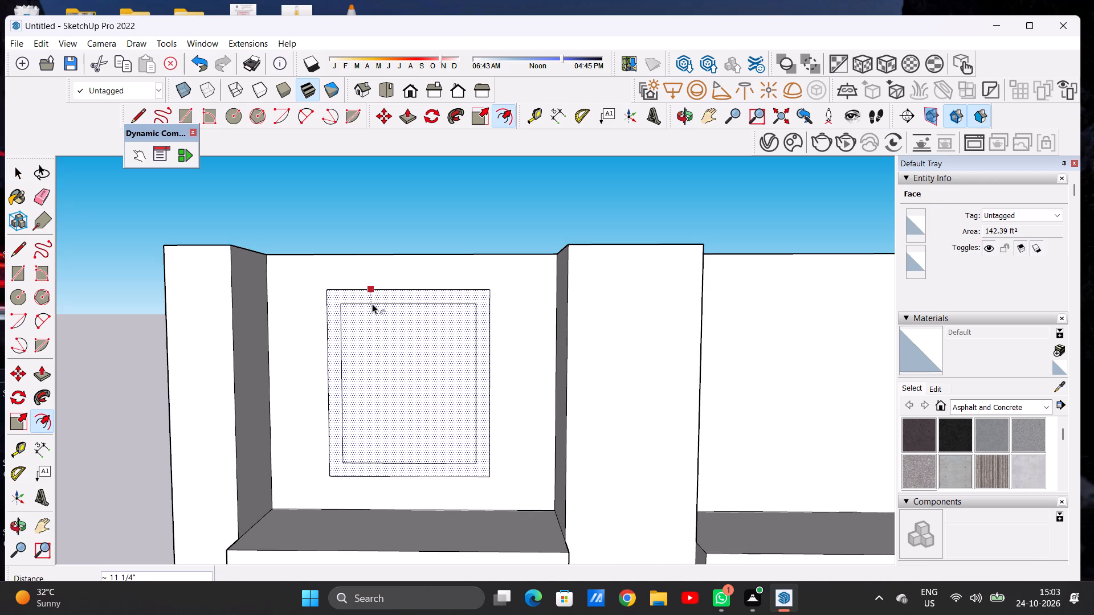
left_click(375, 303)
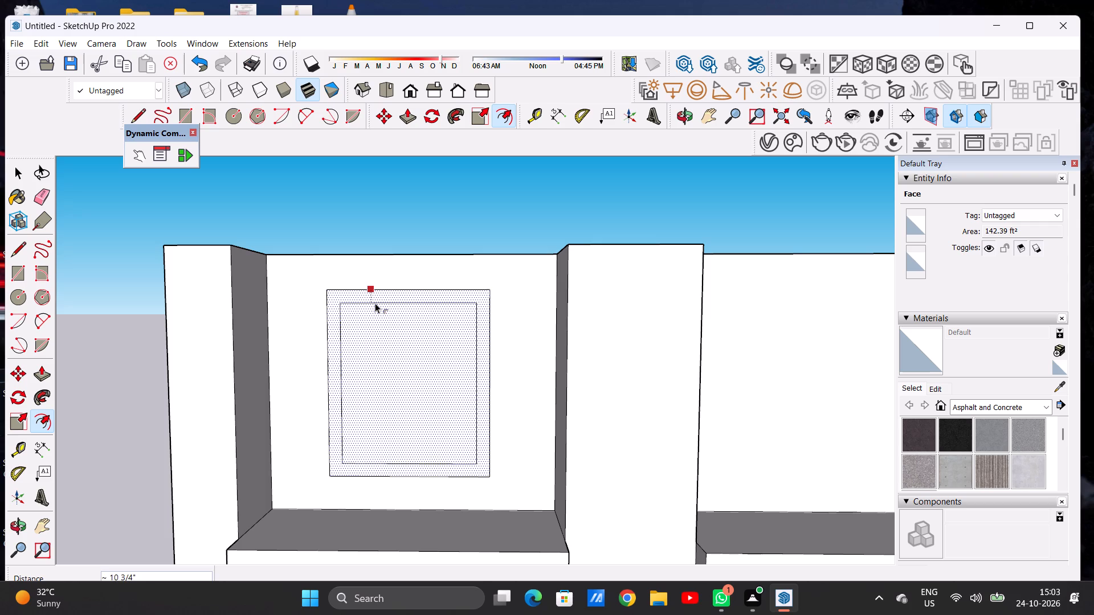
key("space")
Draw two closely spaced vertical lines about 11' 3/4" long down the middle of the inner window rectangle as a mullion.
scroll(378, 302, "down", 8)
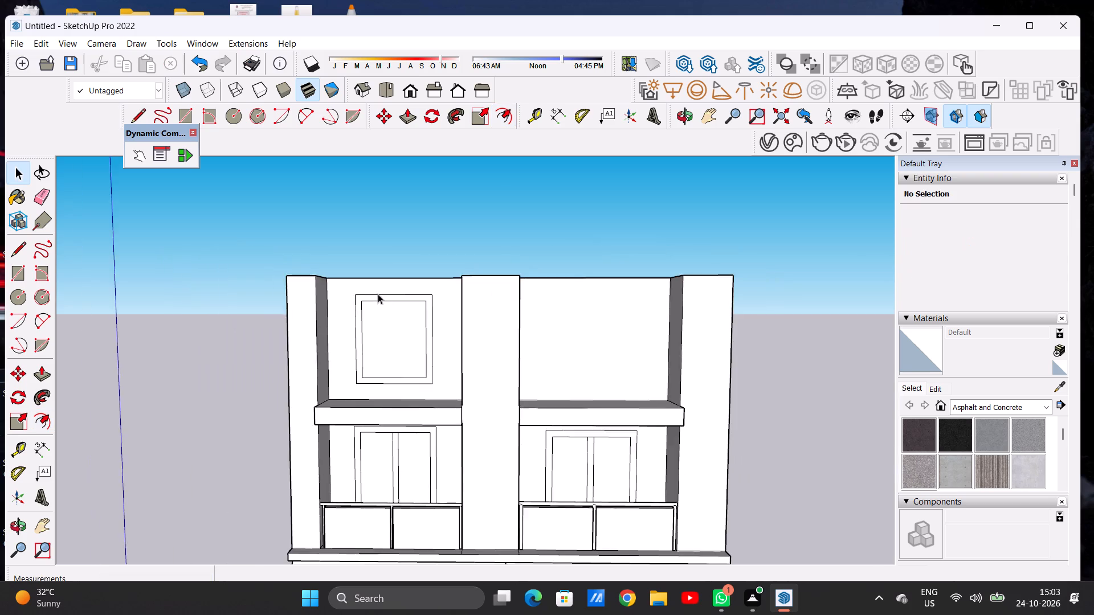
scroll(378, 294, "down", 5)
scroll(386, 296, "up", 7)
scroll(387, 298, "down", 1)
scroll(387, 298, "up", 6)
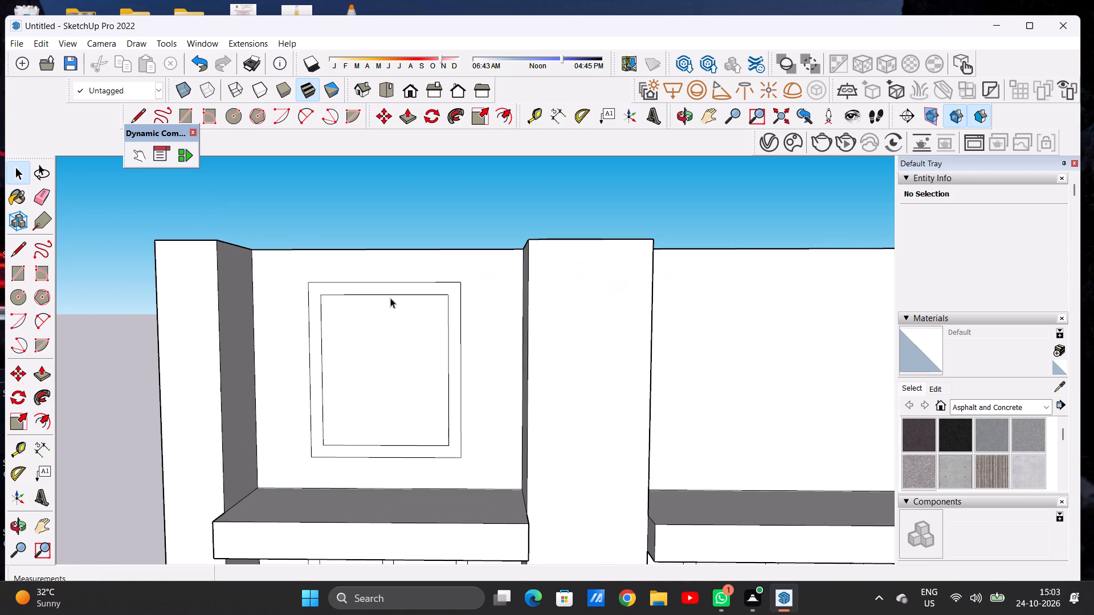
key("l")
scroll(435, 191, "up", 5)
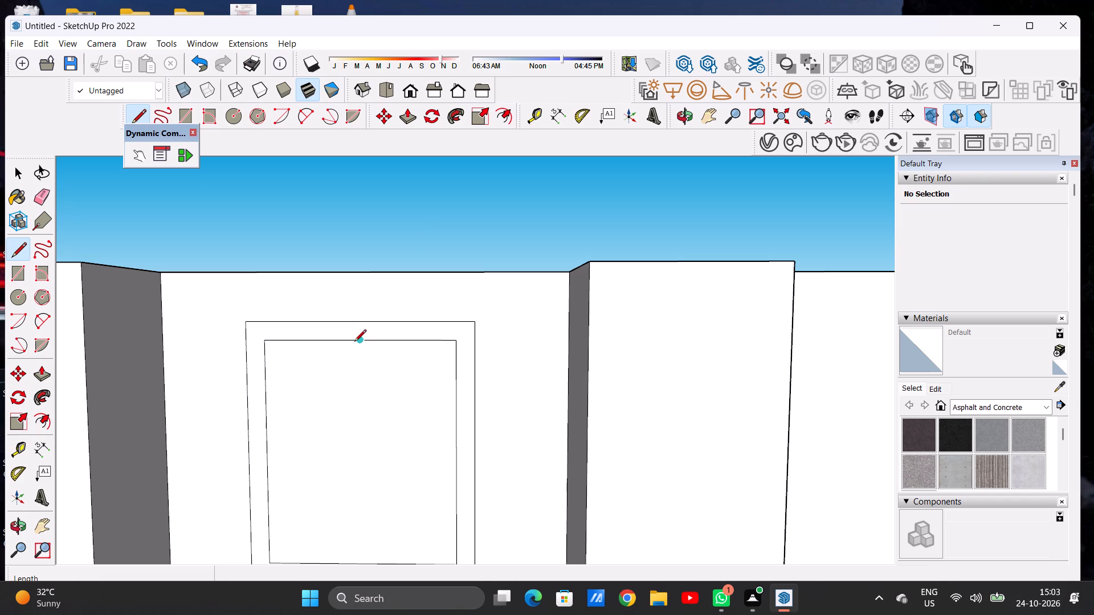
left_click(352, 342)
scroll(355, 329, "down", 4)
scroll(355, 329, "up", 1)
scroll(355, 329, "down", 4)
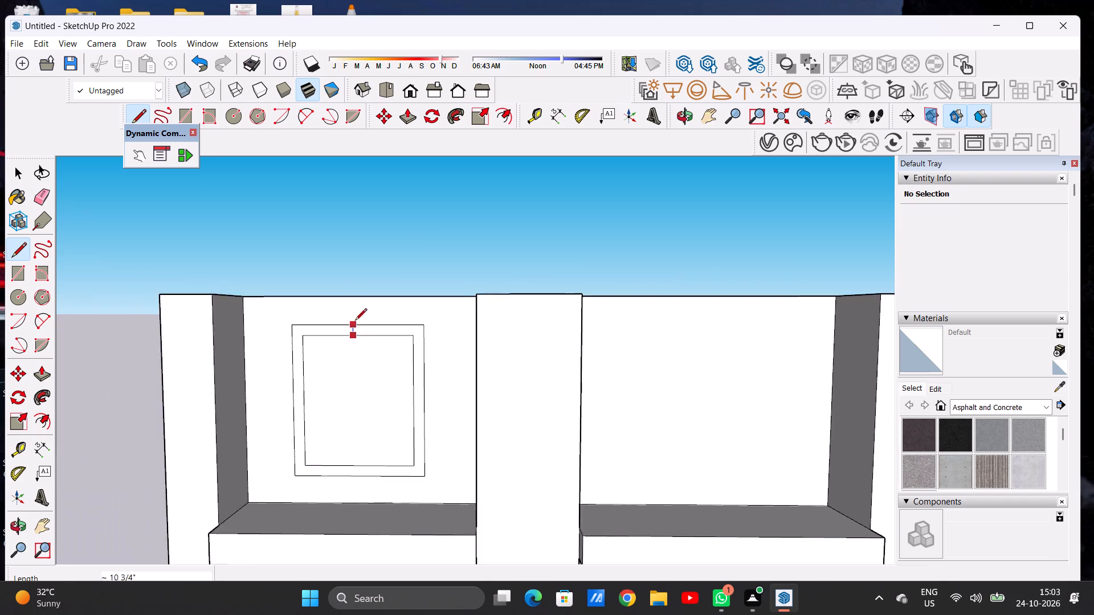
scroll(355, 321, "down", 4)
scroll(361, 380, "up", 7)
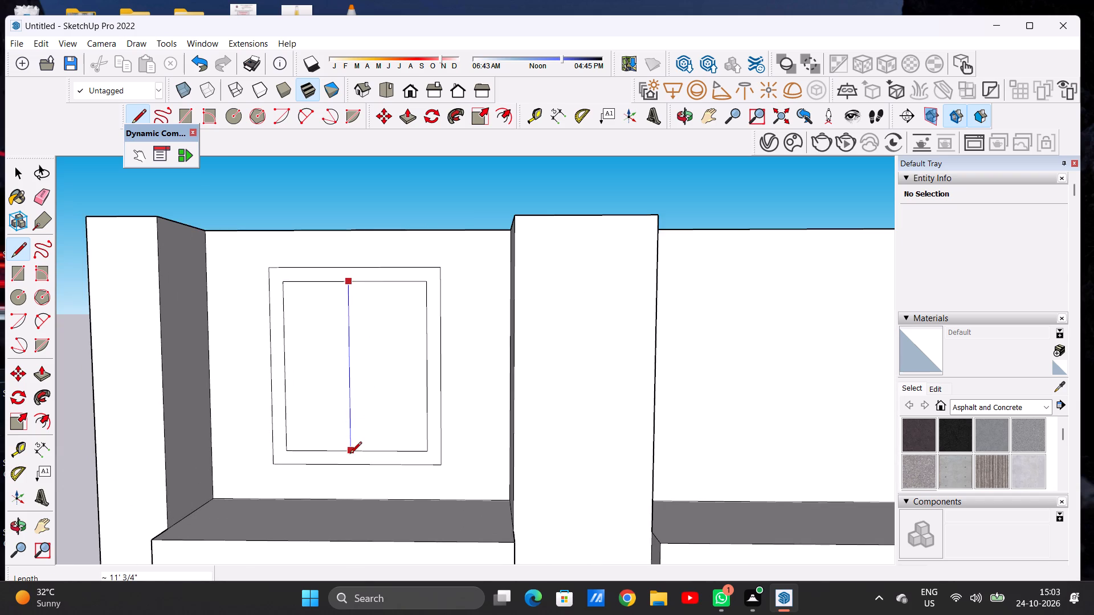
left_click(350, 454)
left_click(360, 284)
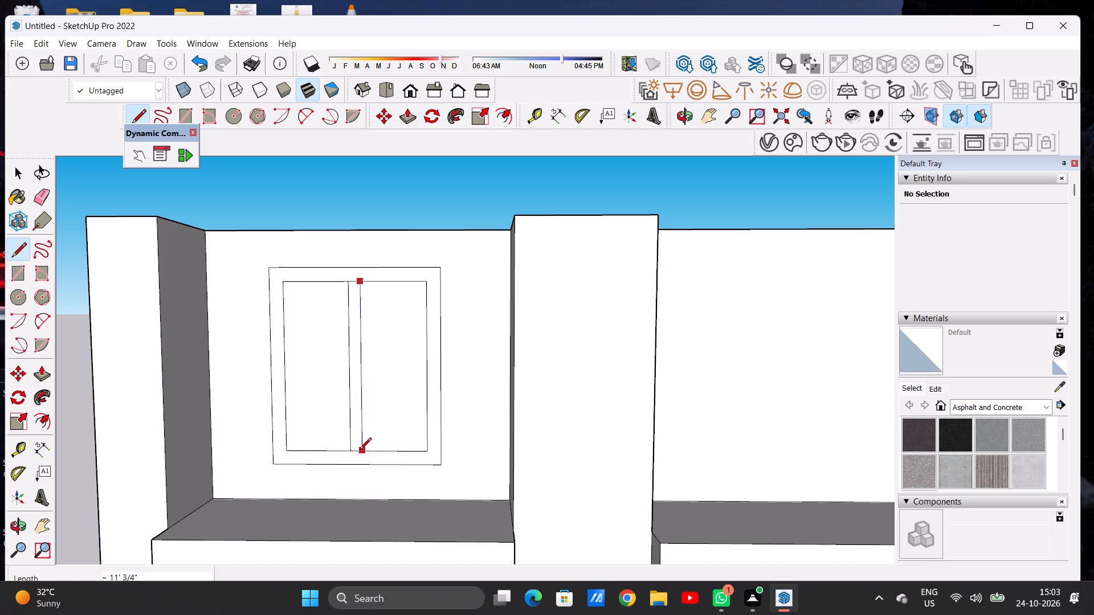
left_click(360, 450)
key("space")
Examine the new top-storey window against the windows on the floor below.
scroll(347, 363, "down", 8)
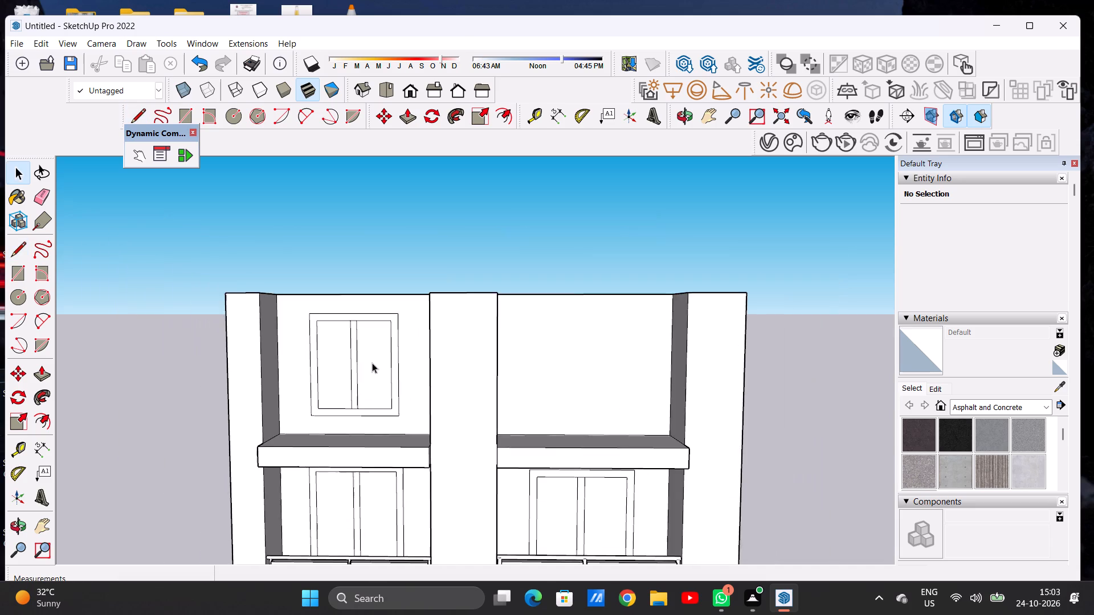
scroll(369, 363, "down", 5)
scroll(372, 364, "up", 3)
scroll(372, 364, "down", 1)
scroll(372, 364, "up", 3)
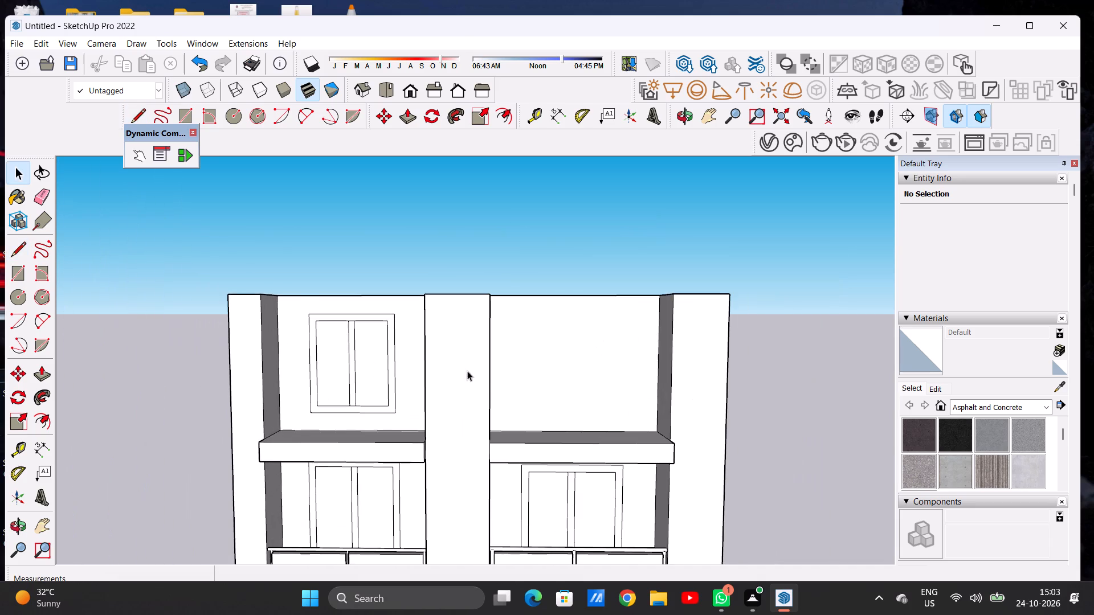
scroll(531, 370, "down", 1)
scroll(535, 371, "up", 1)
scroll(541, 372, "down", 5)
scroll(398, 395, "up", 4)
Draw a line across the top of the left bay's upper slab, between the front corners of the two columns.
middle_click_drag(467, 396, 475, 530)
scroll(498, 420, "up", 9)
middle_click_drag(510, 427, 489, 445)
scroll(595, 427, "down", 6)
scroll(524, 389, "down", 5)
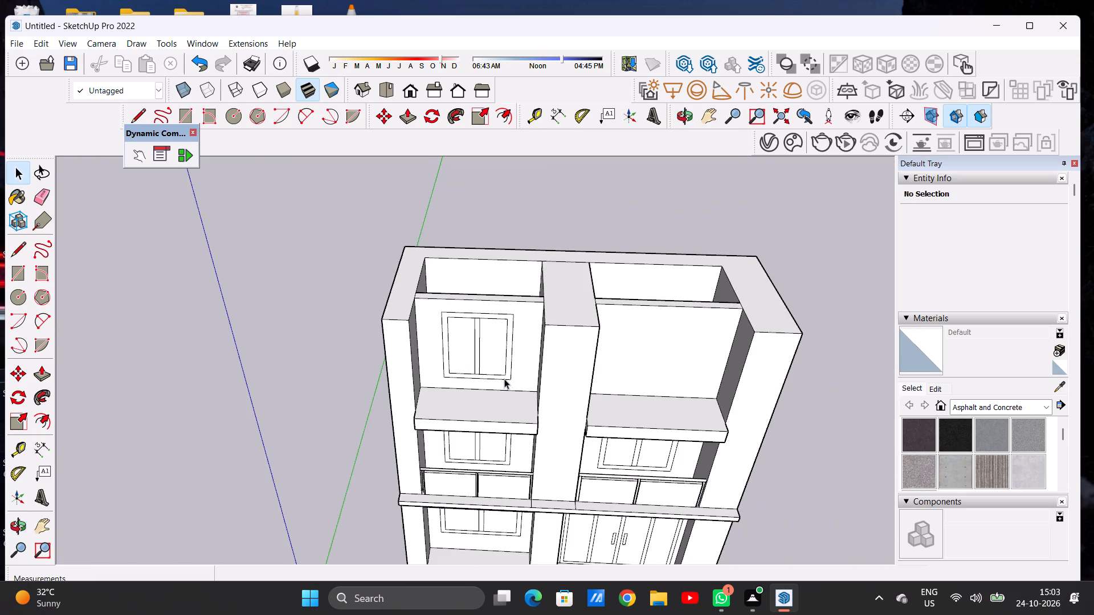
scroll(504, 423, "up", 6)
middle_click_drag(504, 397, 502, 433)
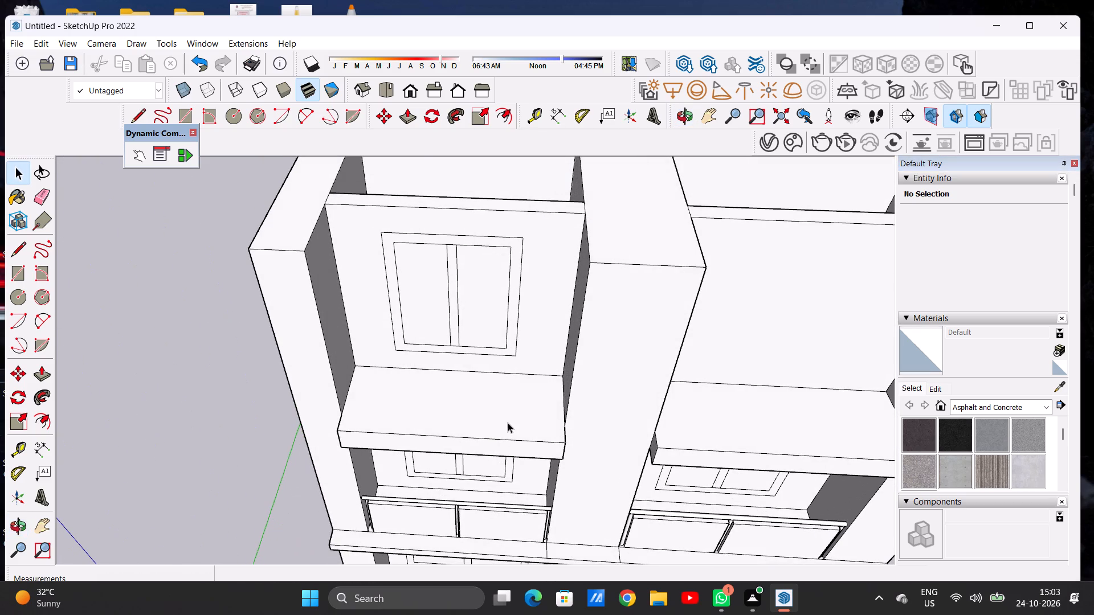
key("l")
scroll(529, 408, "up", 4)
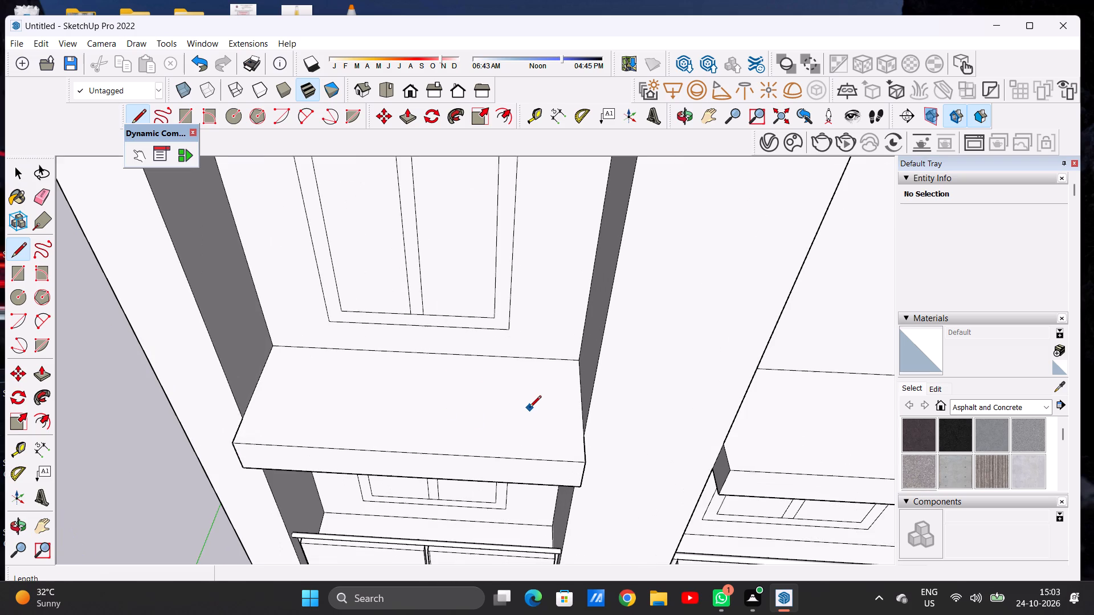
left_click(244, 419)
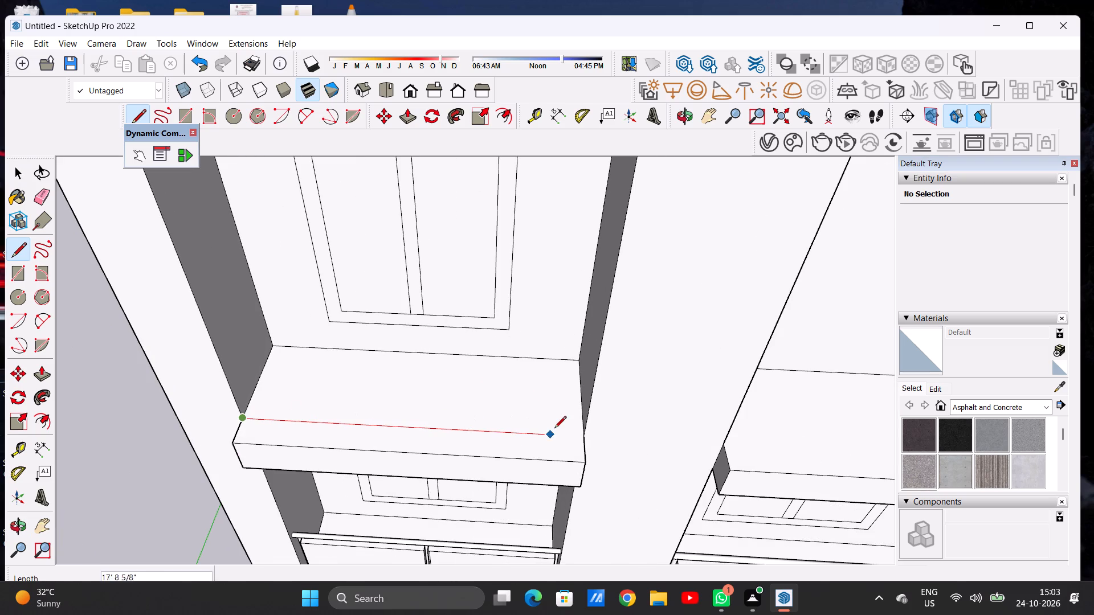
left_click(583, 434)
key("space")
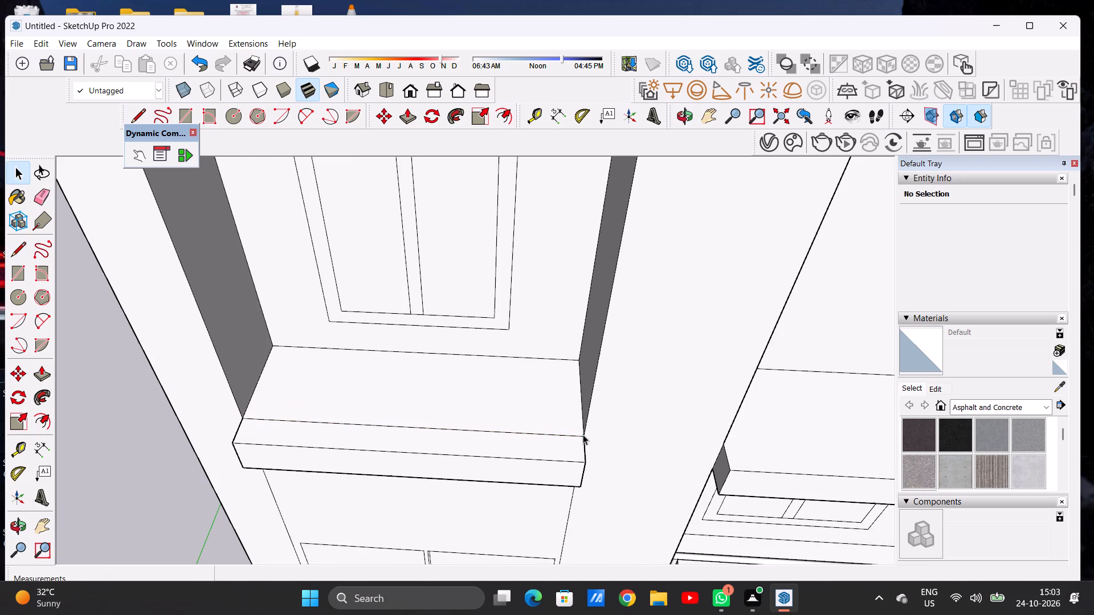
Delete the face covering the left bay's window opening beneath the upper slab.
scroll(520, 398, "down", 7)
middle_click_drag(475, 407, 468, 278)
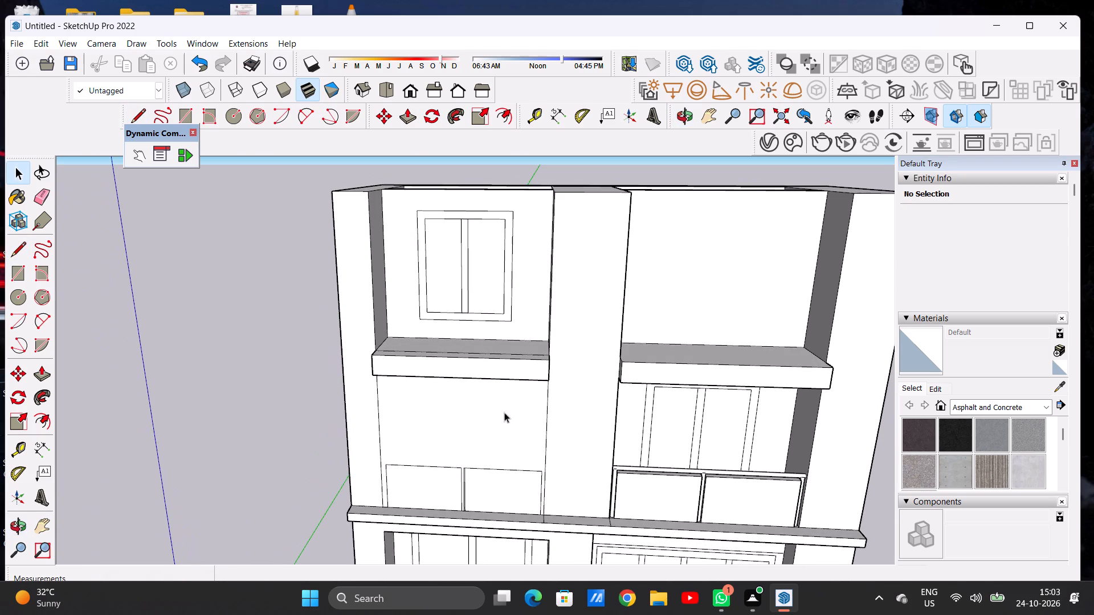
left_click(483, 419)
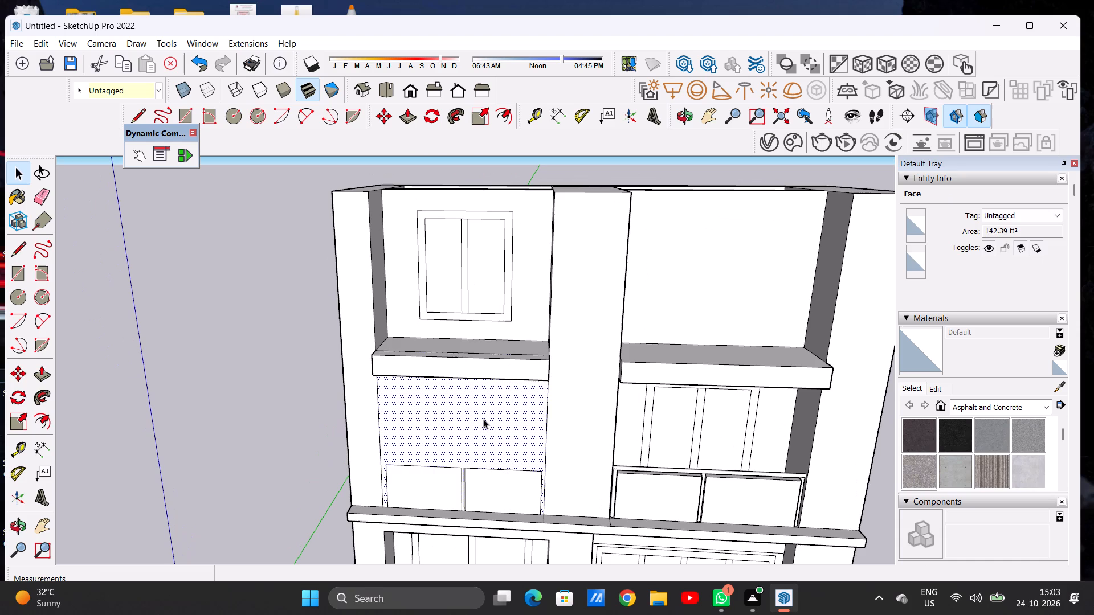
key("Delete")
Examine the left bay's upper slab and the surrounding facade from above and the side.
scroll(484, 433, "down", 6)
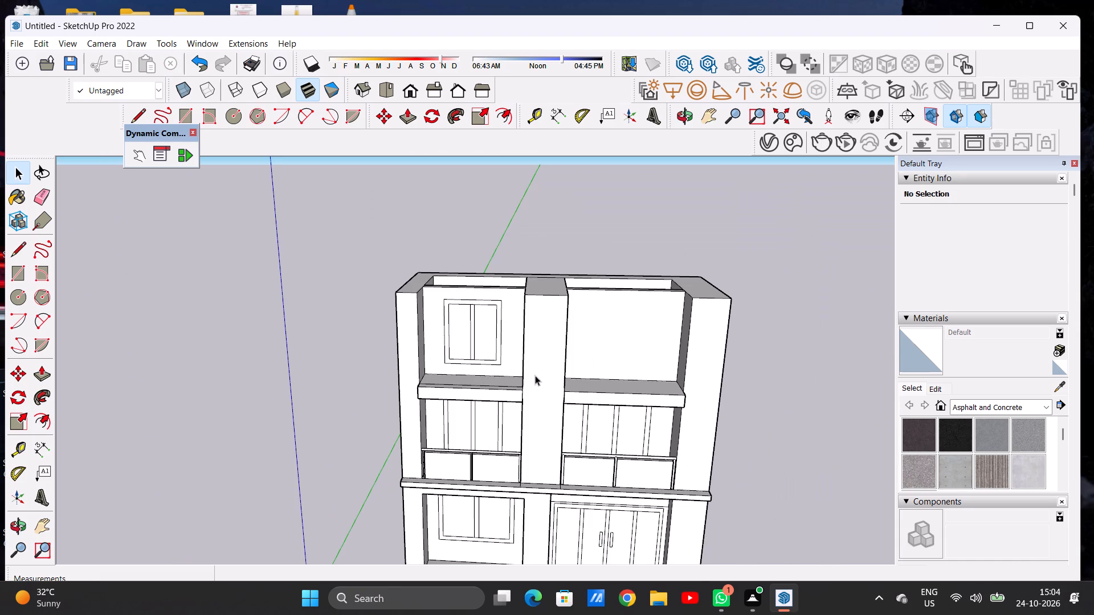
scroll(483, 380, "up", 6)
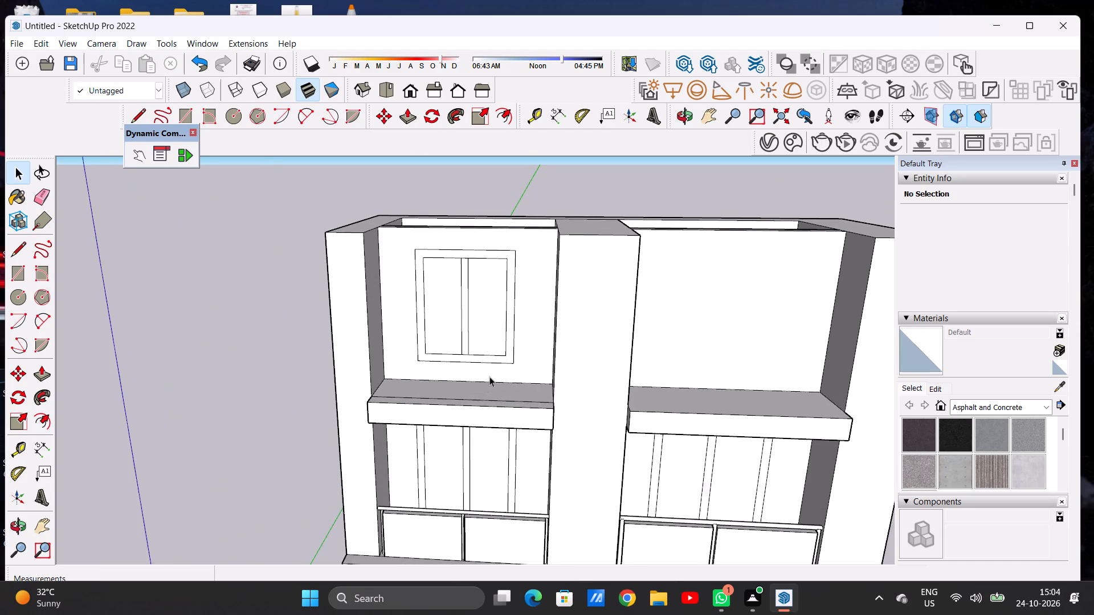
middle_click_drag(486, 377, 501, 528)
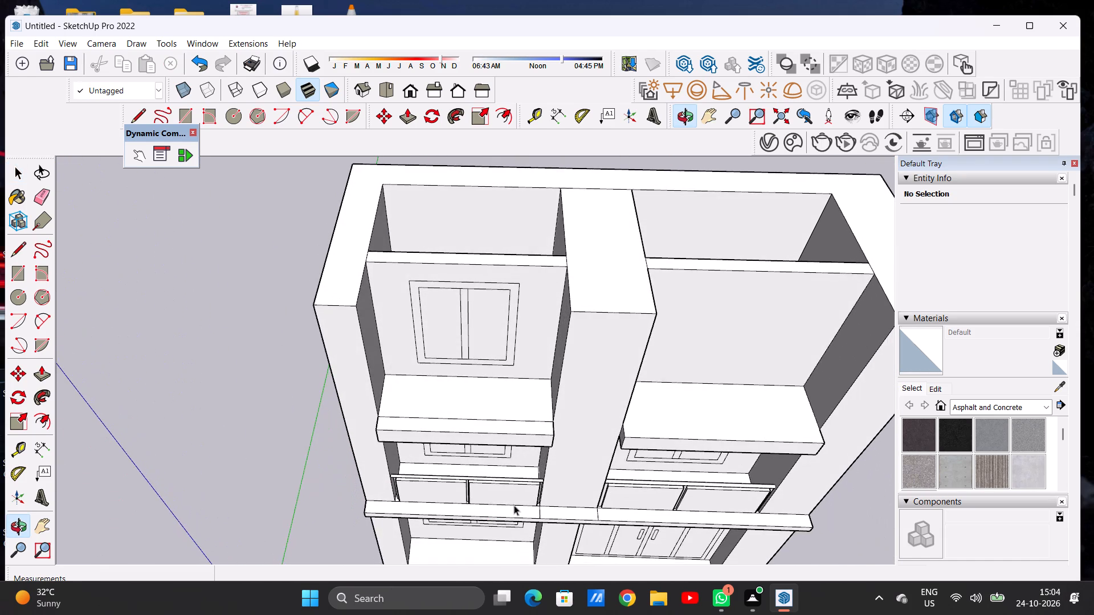
scroll(570, 395, "down", 4)
middle_click_drag(565, 450, 464, 365)
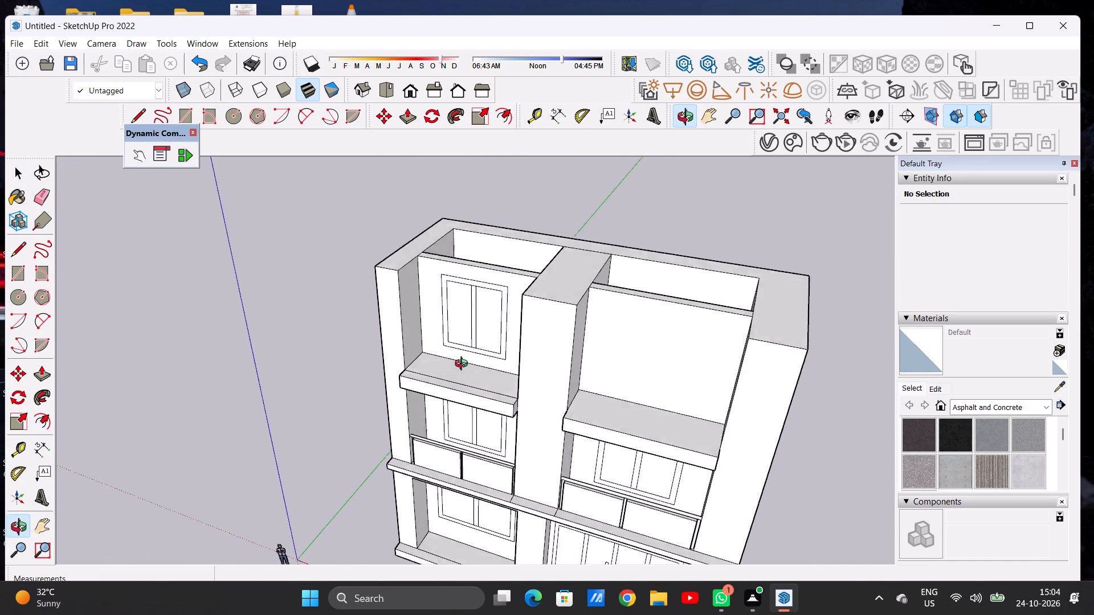
middle_click_drag(464, 365, 464, 364)
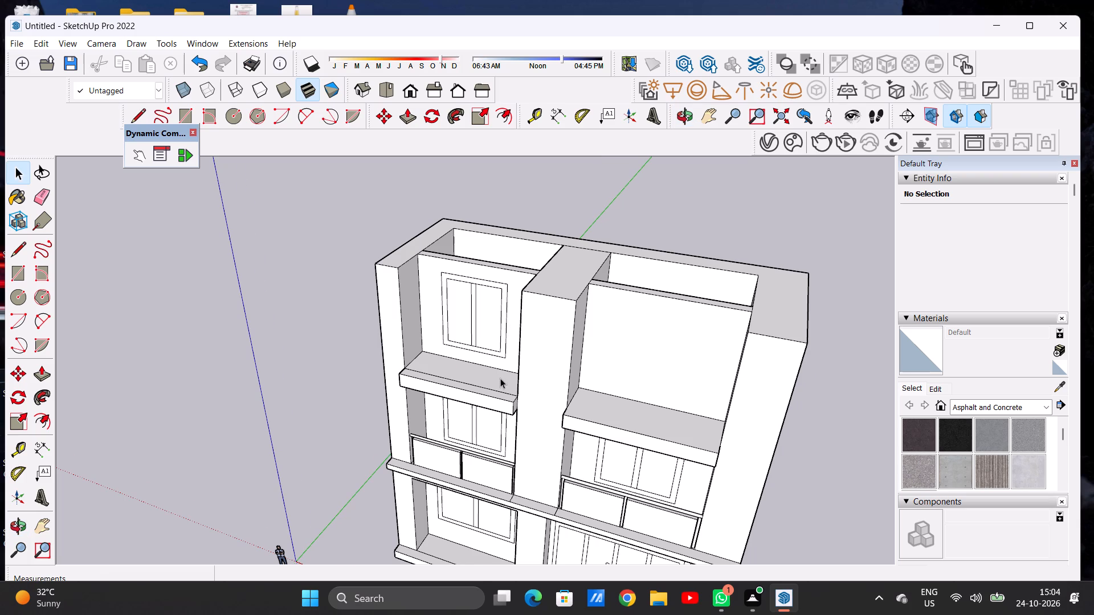
scroll(500, 378, "down", 3)
scroll(499, 376, "up", 1)
Draw a second line about 19' 8" long across the left slab's top, just behind and parallel to the first.
middle_click_drag(418, 354, 576, 483)
middle_click_drag(504, 384, 452, 419)
scroll(496, 388, "up", 3)
middle_click_drag(503, 396, 449, 424)
scroll(484, 411, "up", 4)
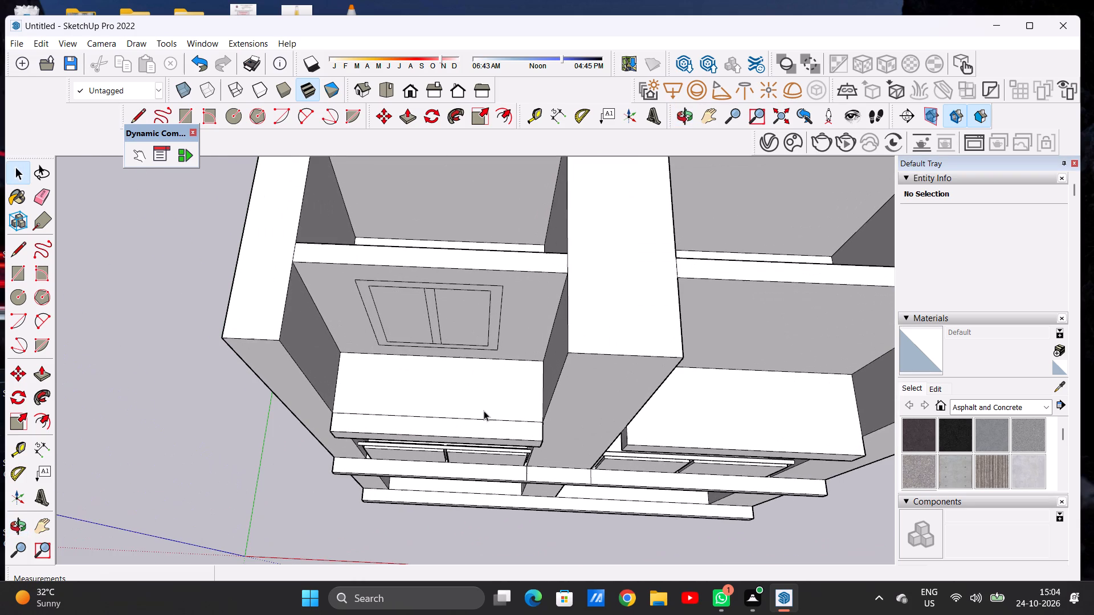
key("l")
scroll(484, 411, "up", 4)
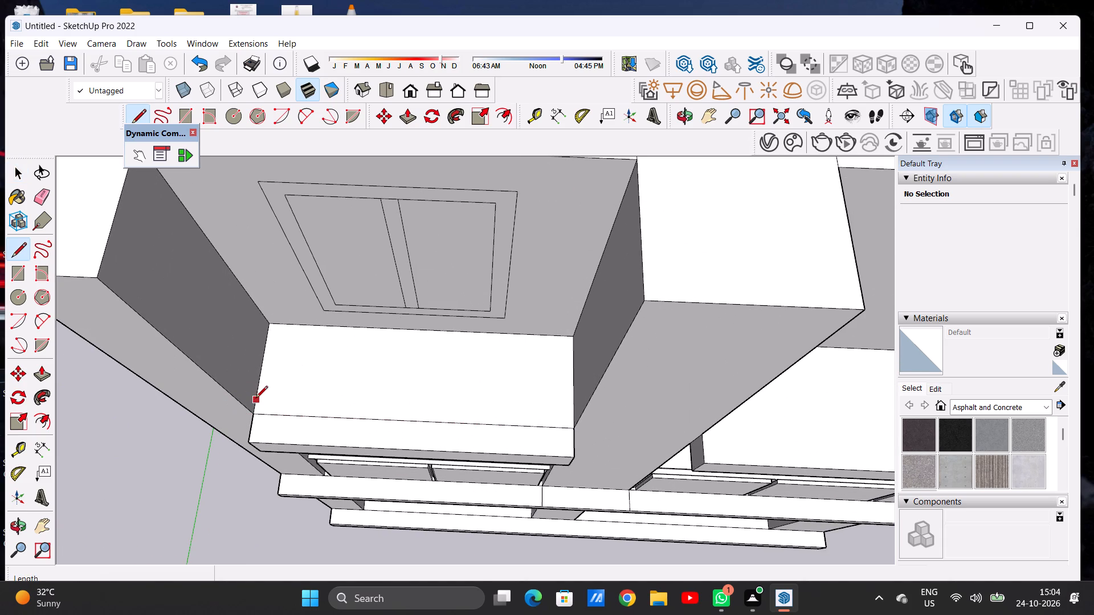
left_click(256, 397)
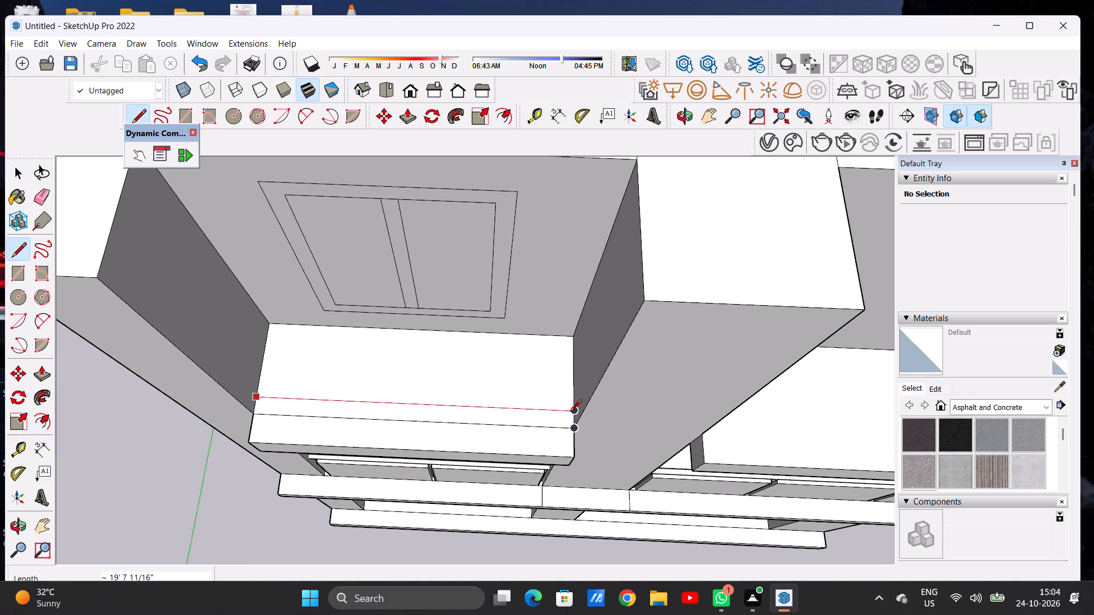
left_click(570, 413)
key("space")
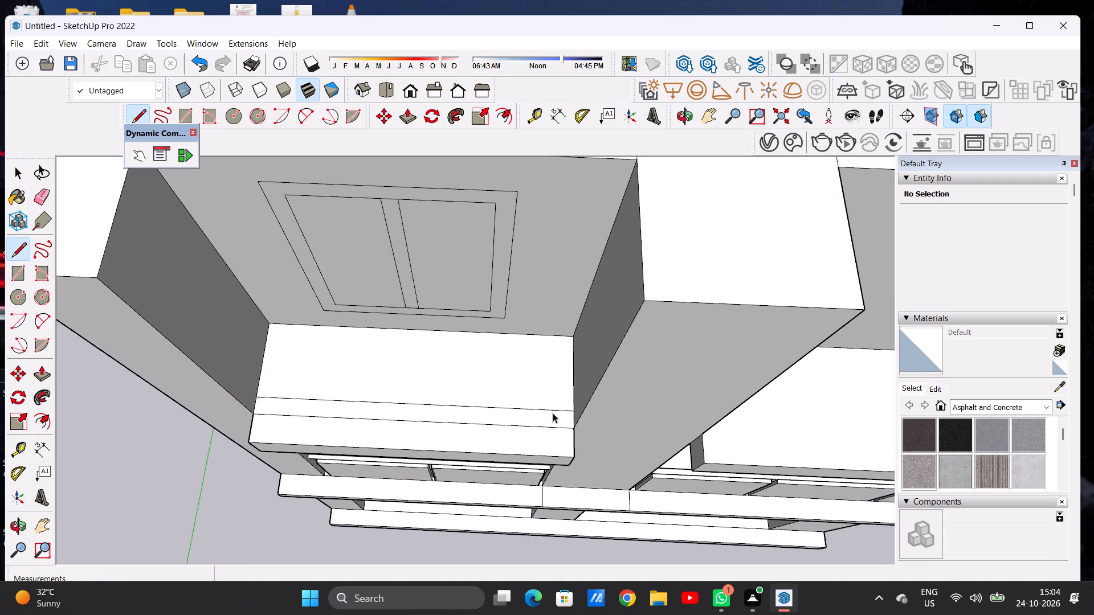
Draw a circle of about 2 5/16" radius between the two lines on the left bay's upper slab, beside the outer column.
scroll(503, 415, "down", 7)
scroll(537, 392, "up", 1)
scroll(537, 392, "down", 3)
scroll(510, 412, "up", 6)
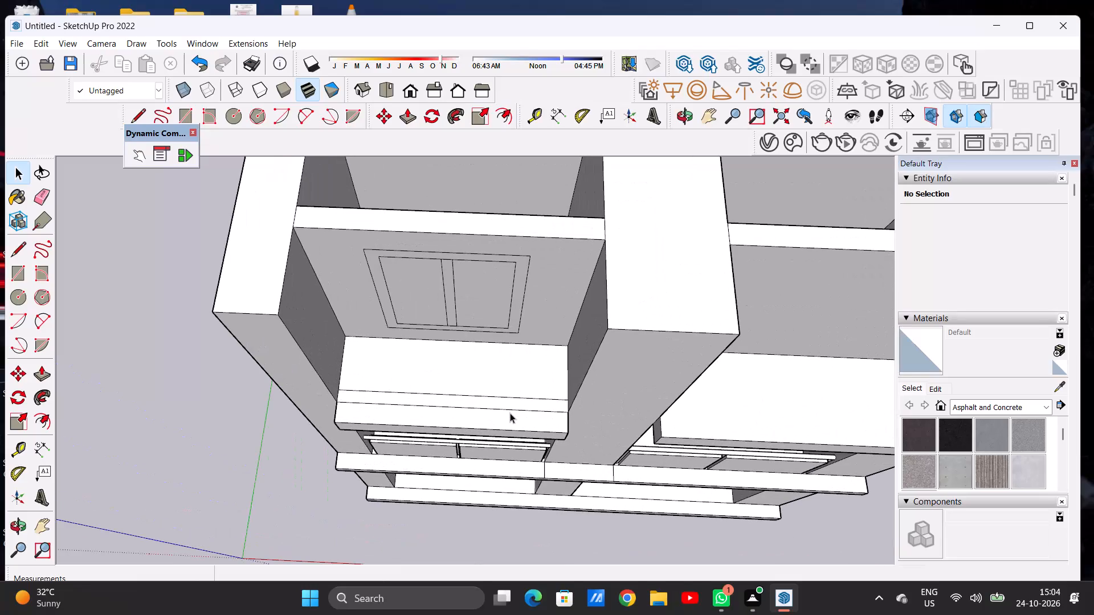
scroll(442, 396, "down", 2)
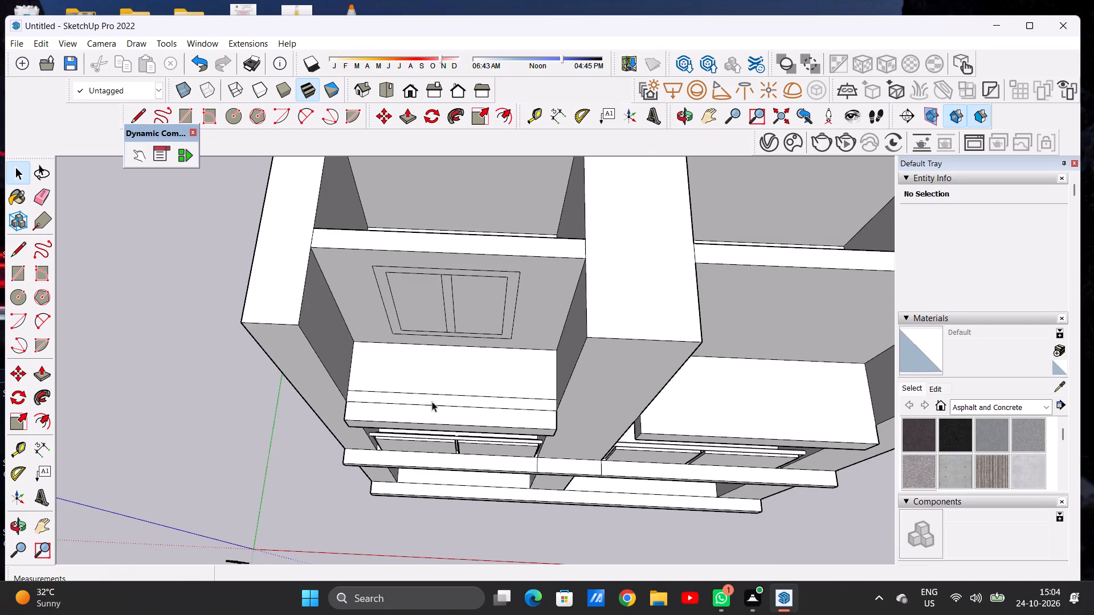
middle_click(432, 401)
middle_click(430, 403)
scroll(427, 403, "up", 6)
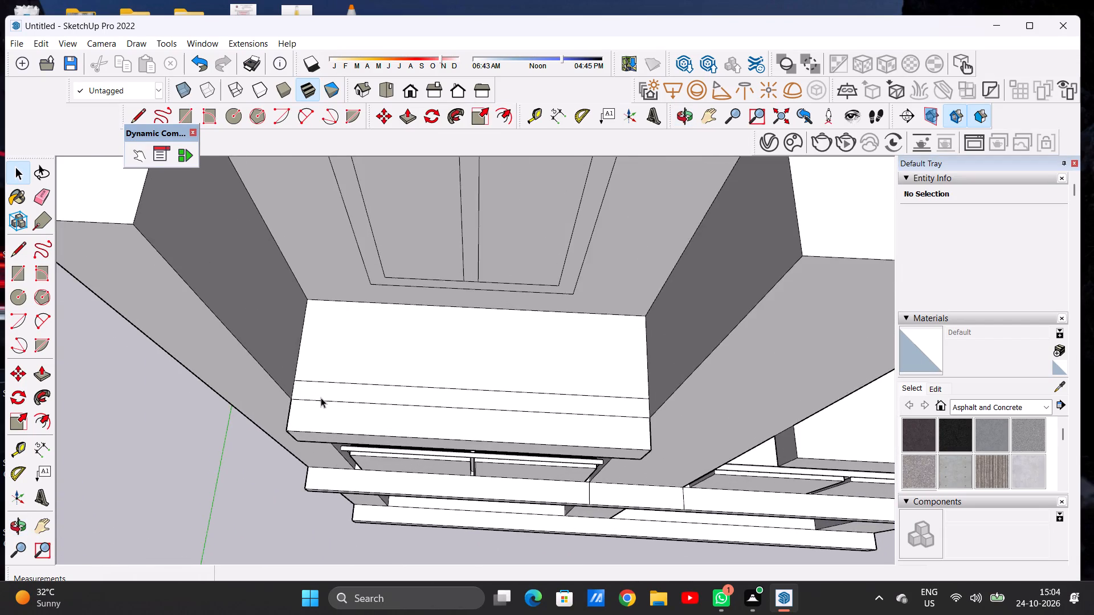
scroll(321, 397, "up", 5)
key("c")
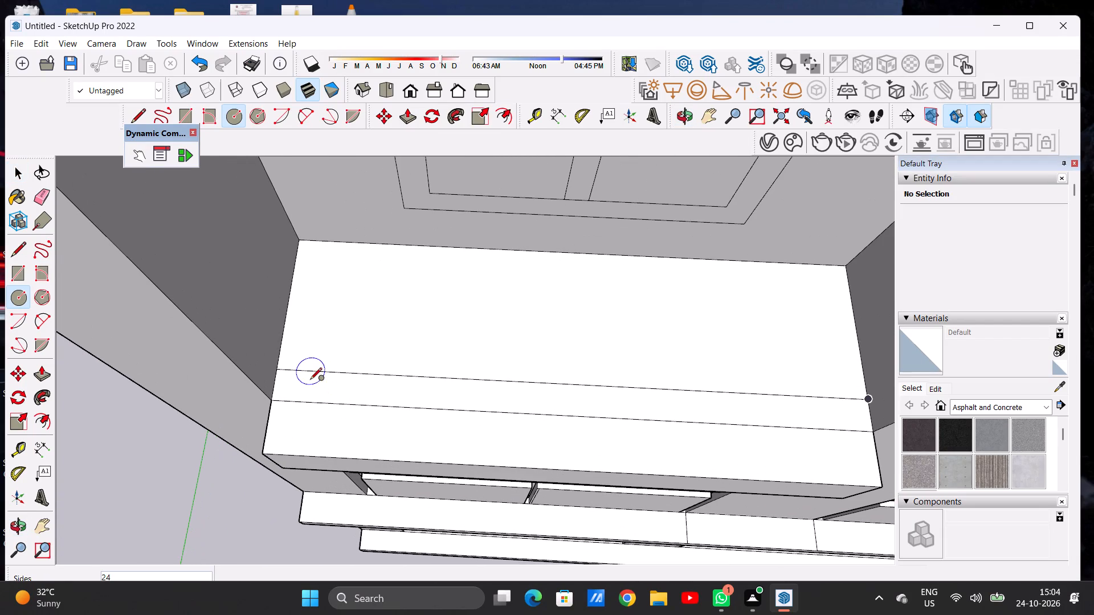
scroll(310, 380, "up", 8)
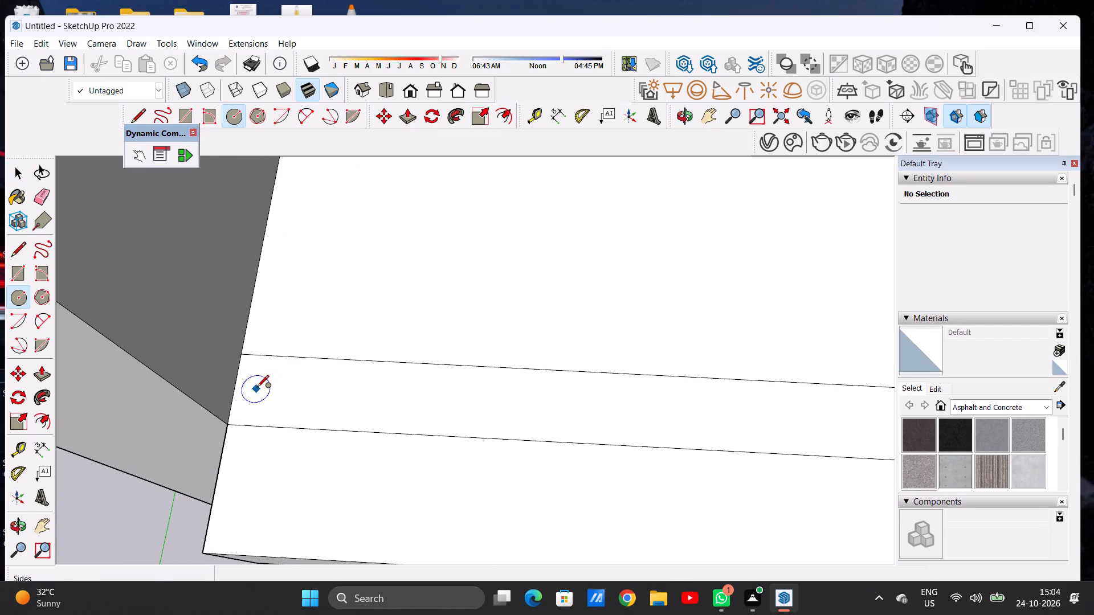
left_click(254, 389)
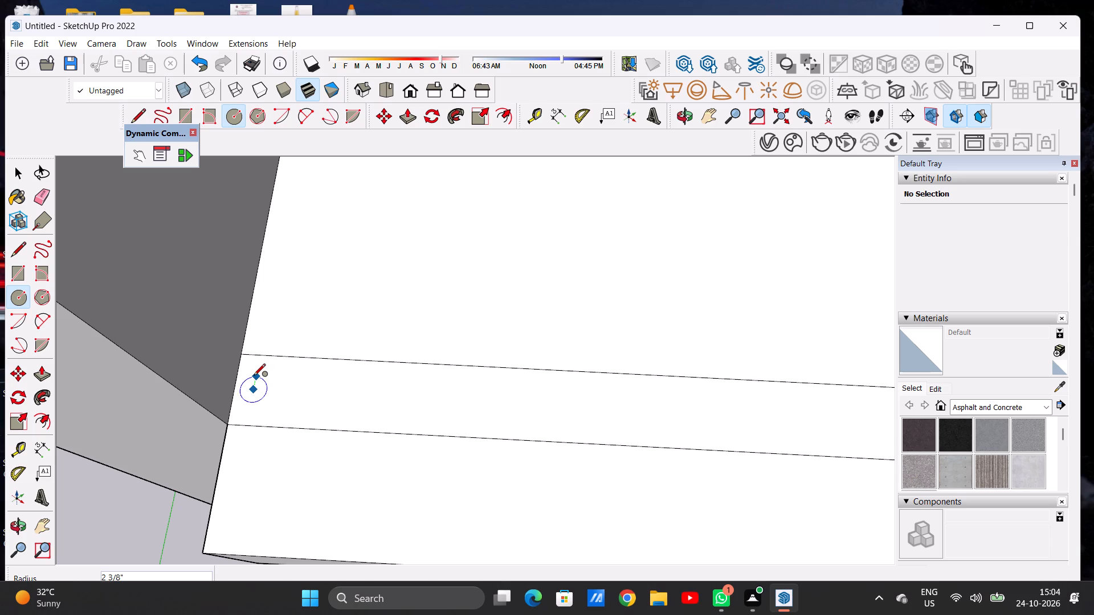
left_click(251, 376)
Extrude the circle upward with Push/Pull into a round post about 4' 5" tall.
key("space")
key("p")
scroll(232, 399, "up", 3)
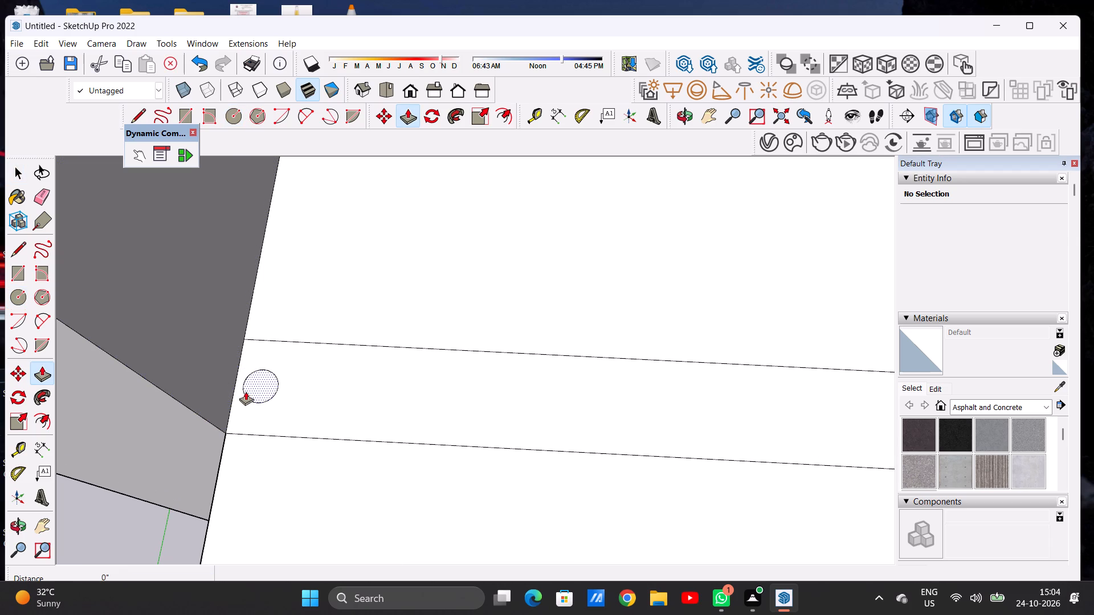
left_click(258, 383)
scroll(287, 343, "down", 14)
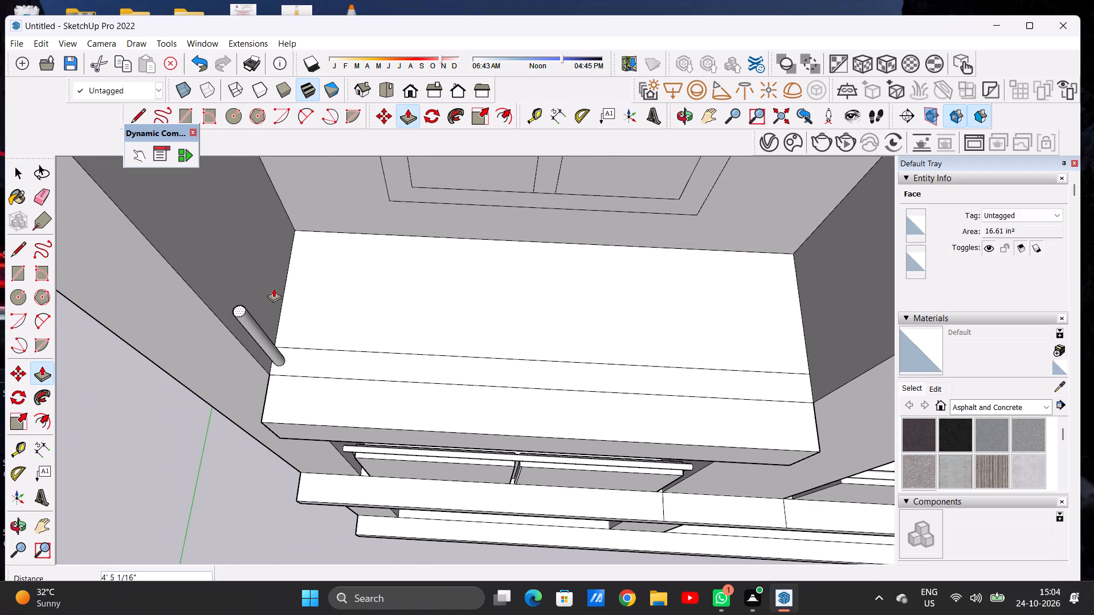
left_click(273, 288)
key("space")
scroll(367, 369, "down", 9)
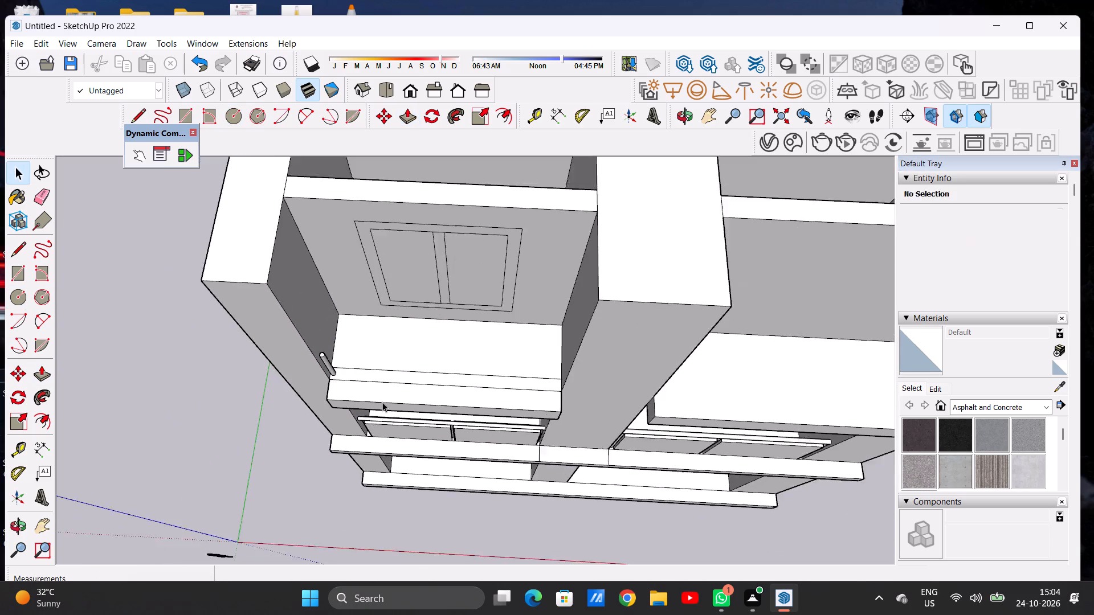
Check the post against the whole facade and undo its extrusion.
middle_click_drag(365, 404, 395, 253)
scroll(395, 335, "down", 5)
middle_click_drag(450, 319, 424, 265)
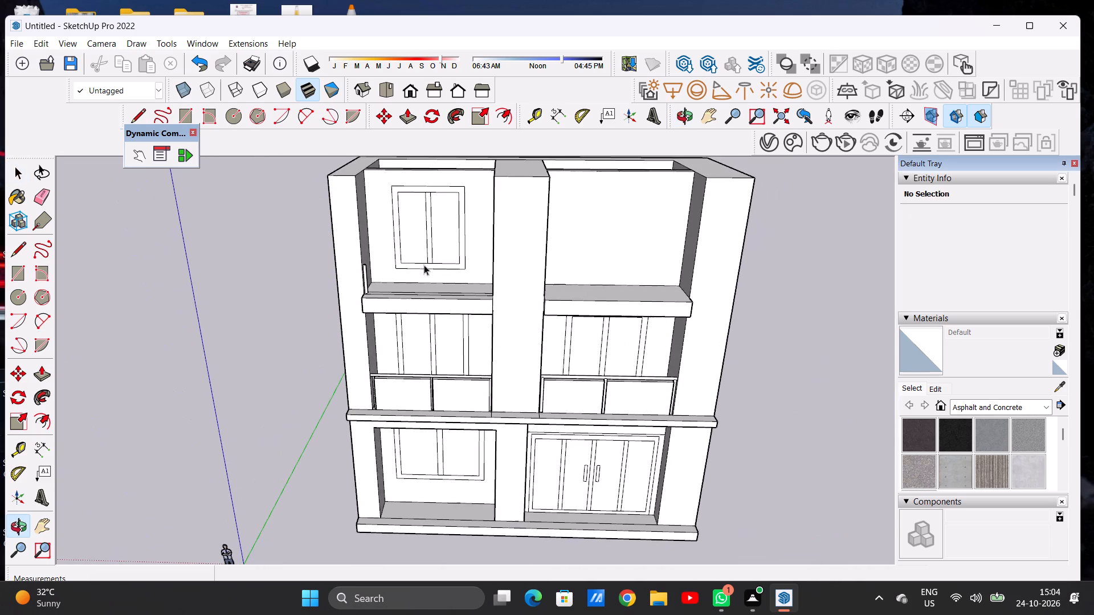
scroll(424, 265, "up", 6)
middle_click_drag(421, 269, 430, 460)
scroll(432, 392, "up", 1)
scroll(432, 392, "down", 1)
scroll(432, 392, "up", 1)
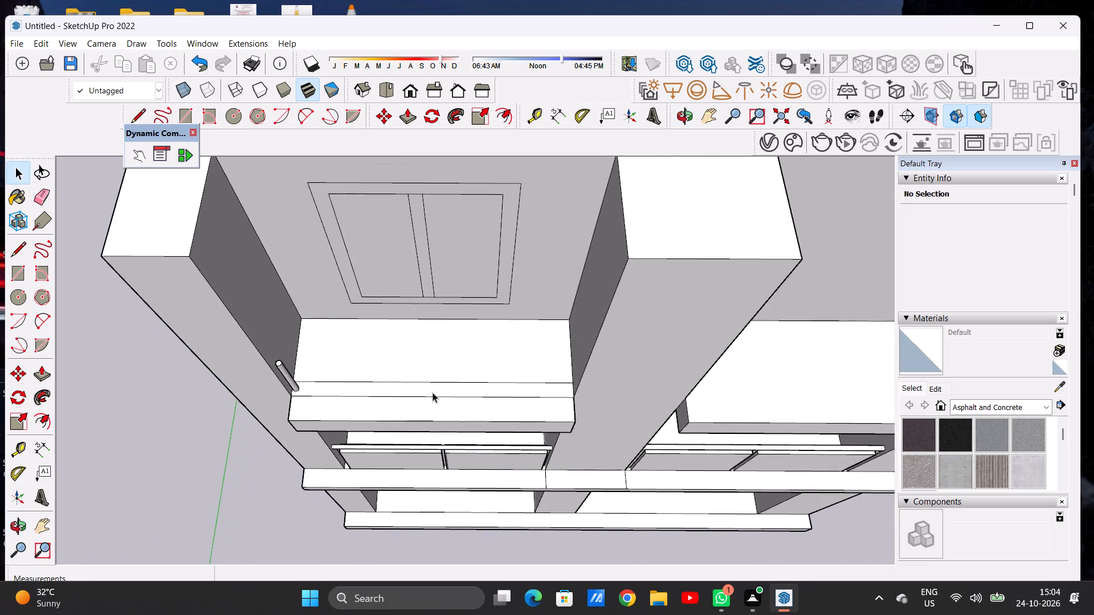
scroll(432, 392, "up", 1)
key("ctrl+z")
Copy the post circle about 19' along the strip to its opposite end, beside the central column.
scroll(472, 388, "up", 6)
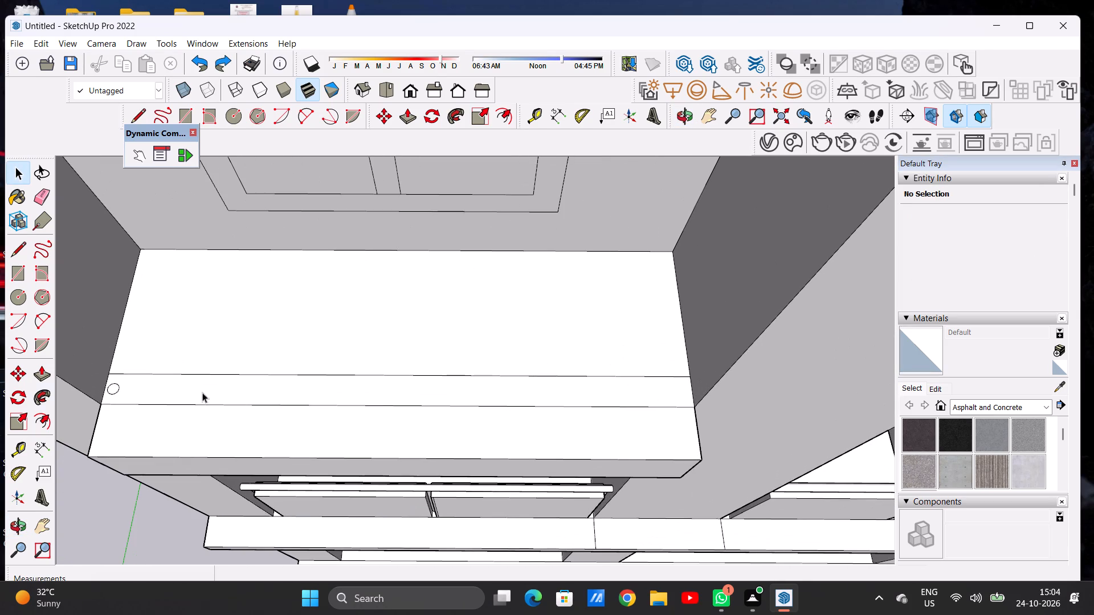
scroll(81, 413, "up", 10)
double_click(114, 371)
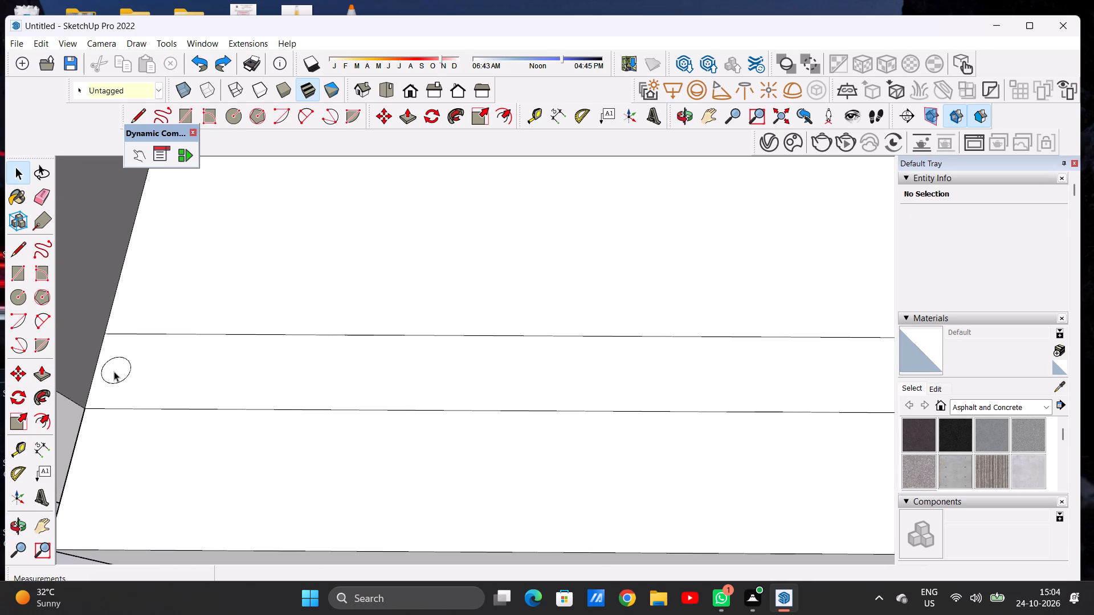
key("m")
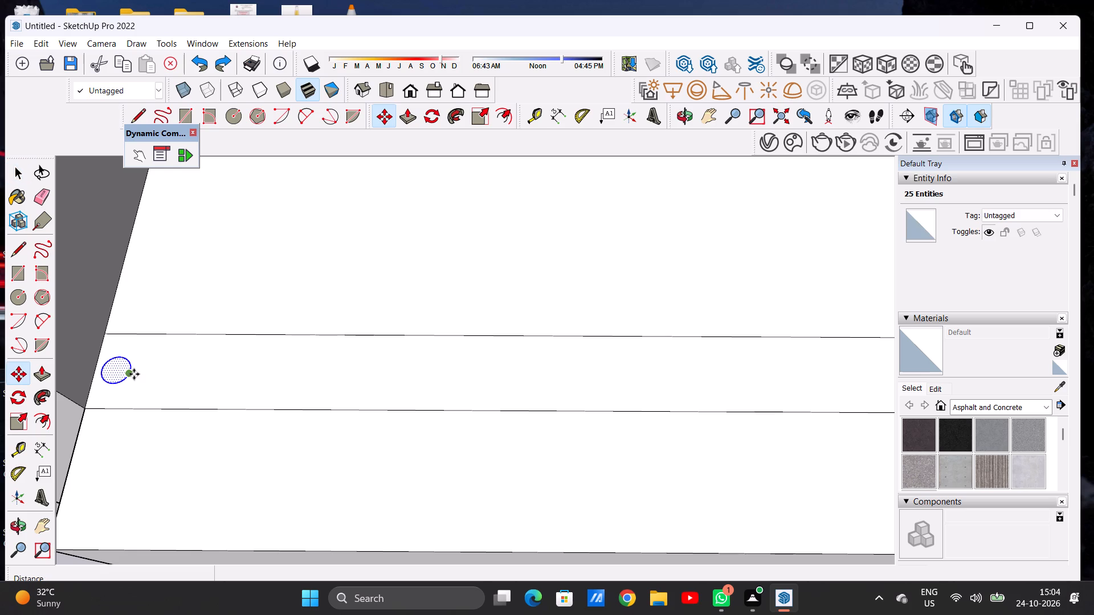
left_click(131, 374)
scroll(271, 379, "down", 3)
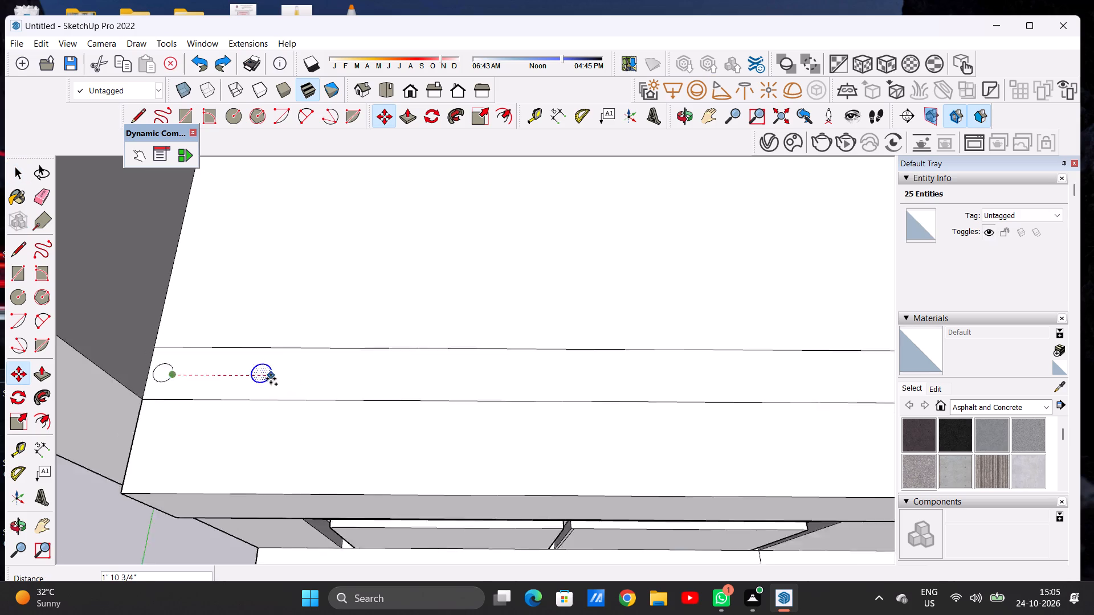
scroll(271, 379, "down", 11)
scroll(580, 384, "up", 4)
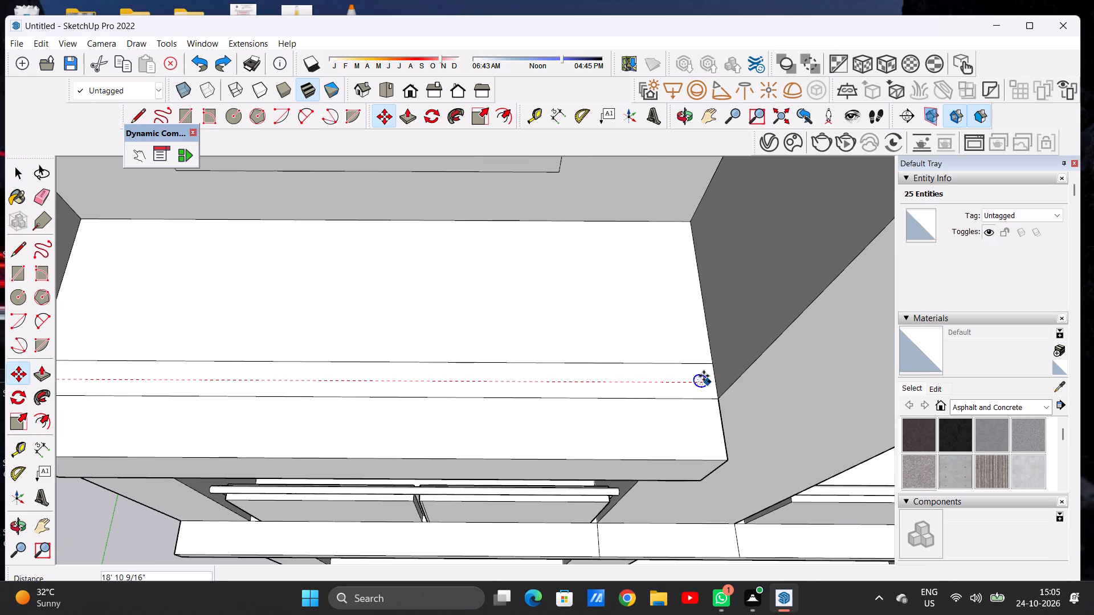
scroll(704, 376, "up", 6)
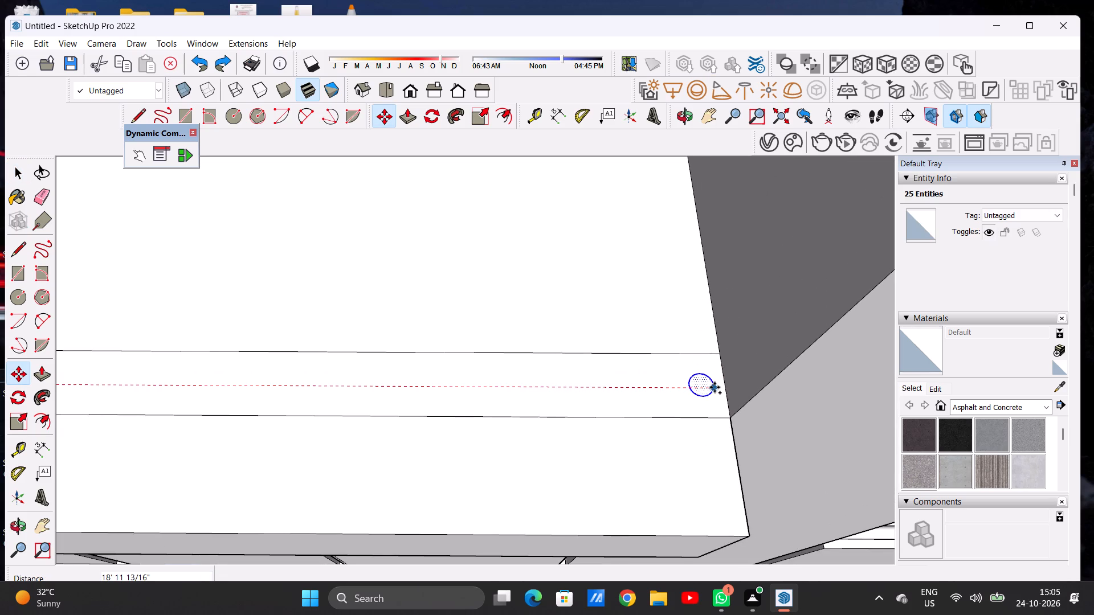
left_click(717, 390)
Copy the end circle about 9' 10" back along the strip to the middle of the slab.
left_click(717, 390)
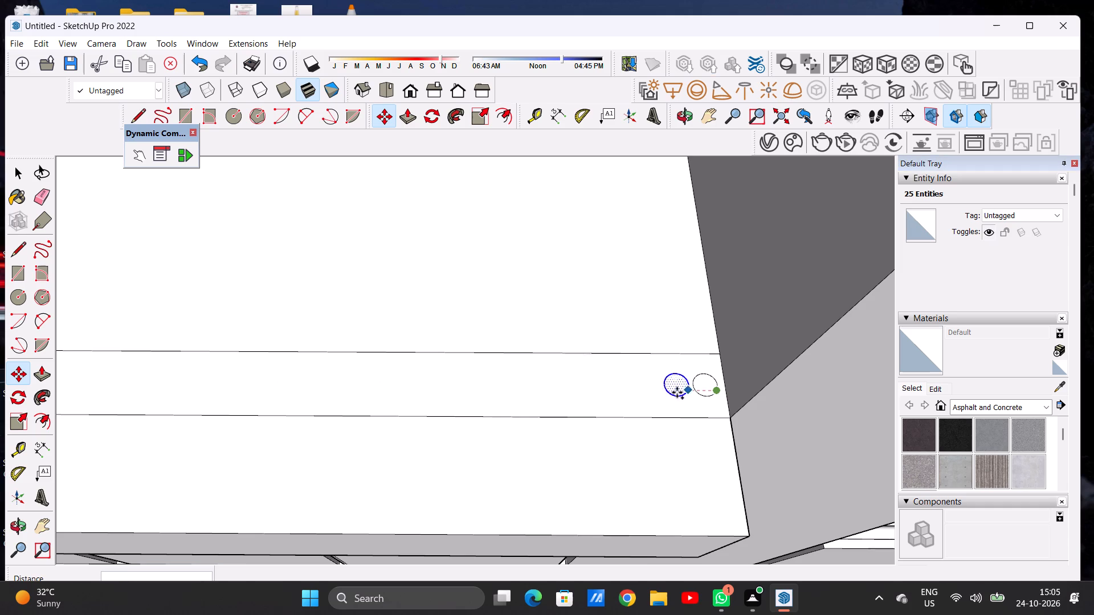
scroll(637, 389, "down", 10)
scroll(460, 386, "up", 4)
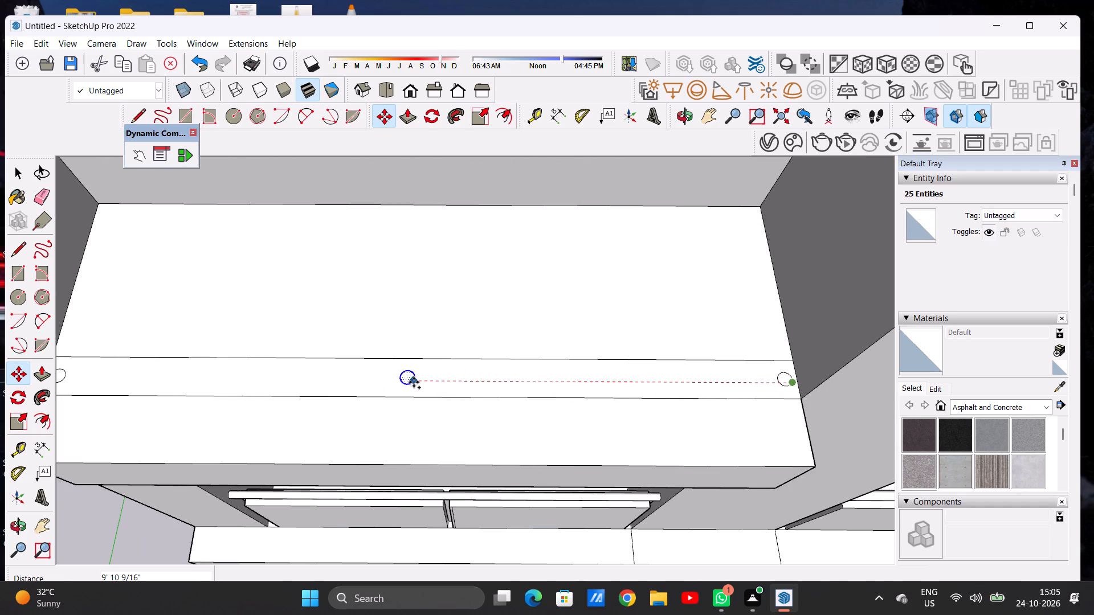
left_click(414, 382)
key("space")
scroll(479, 396, "down", 2)
scroll(486, 396, "up", 1)
scroll(489, 396, "down", 6)
scroll(515, 383, "up", 2)
scroll(522, 367, "down", 5)
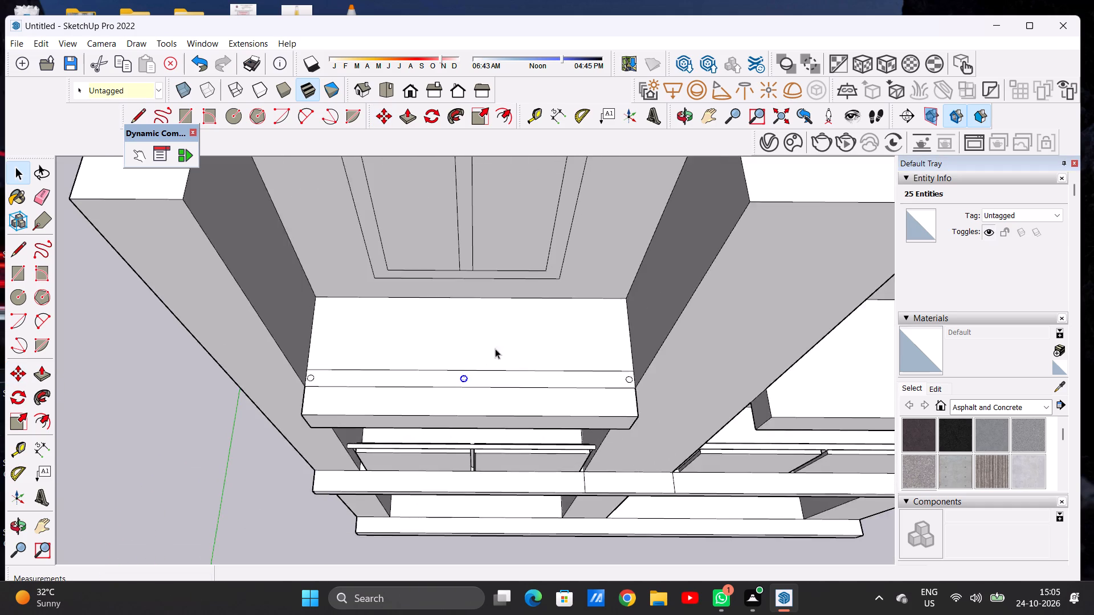
scroll(495, 348, "down", 4)
left_click(292, 470)
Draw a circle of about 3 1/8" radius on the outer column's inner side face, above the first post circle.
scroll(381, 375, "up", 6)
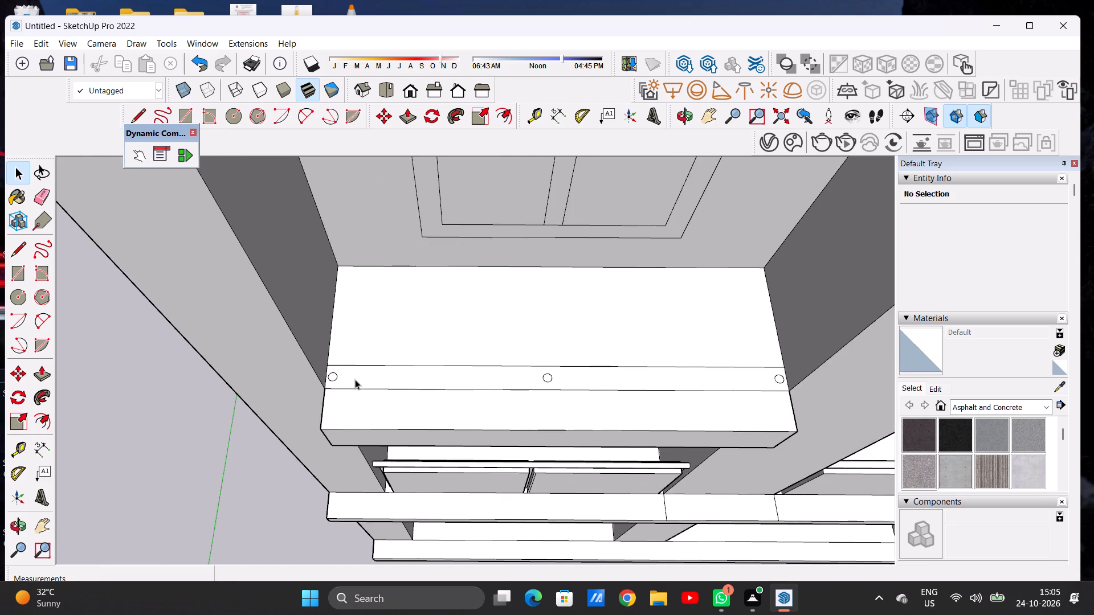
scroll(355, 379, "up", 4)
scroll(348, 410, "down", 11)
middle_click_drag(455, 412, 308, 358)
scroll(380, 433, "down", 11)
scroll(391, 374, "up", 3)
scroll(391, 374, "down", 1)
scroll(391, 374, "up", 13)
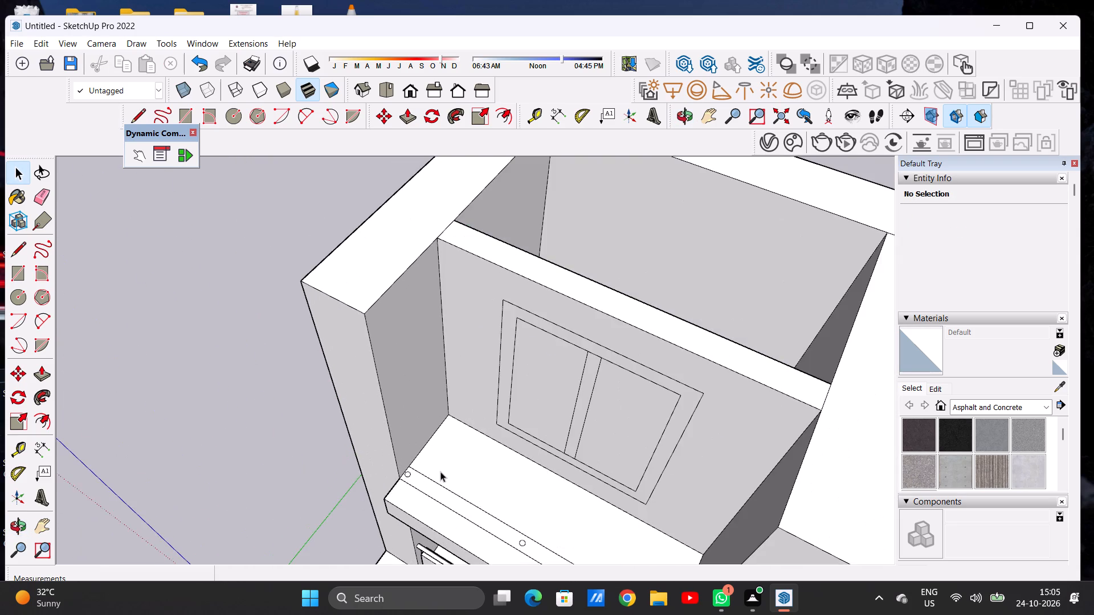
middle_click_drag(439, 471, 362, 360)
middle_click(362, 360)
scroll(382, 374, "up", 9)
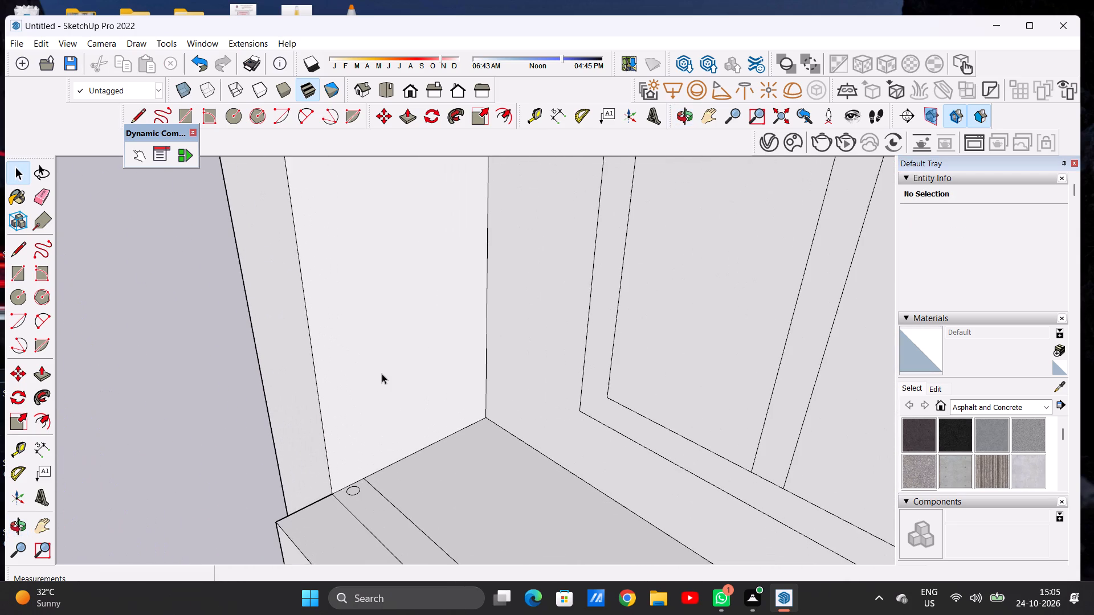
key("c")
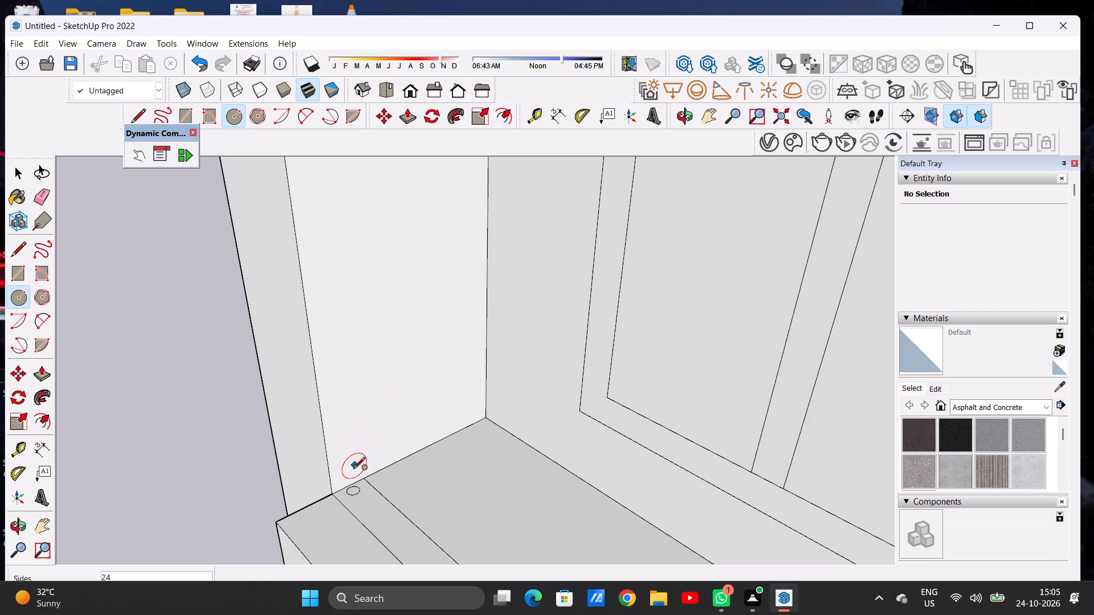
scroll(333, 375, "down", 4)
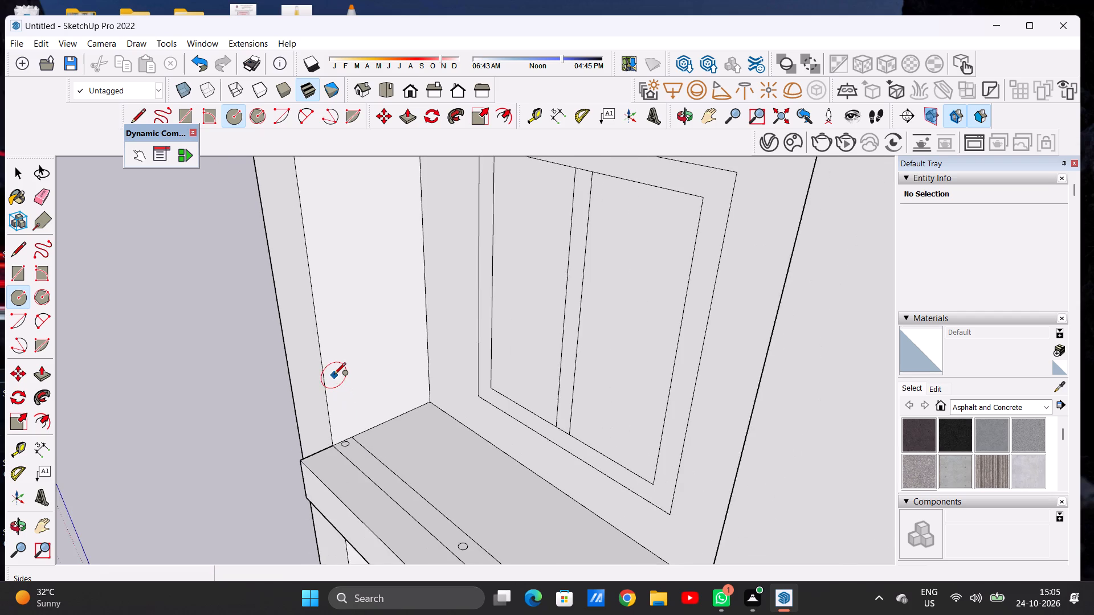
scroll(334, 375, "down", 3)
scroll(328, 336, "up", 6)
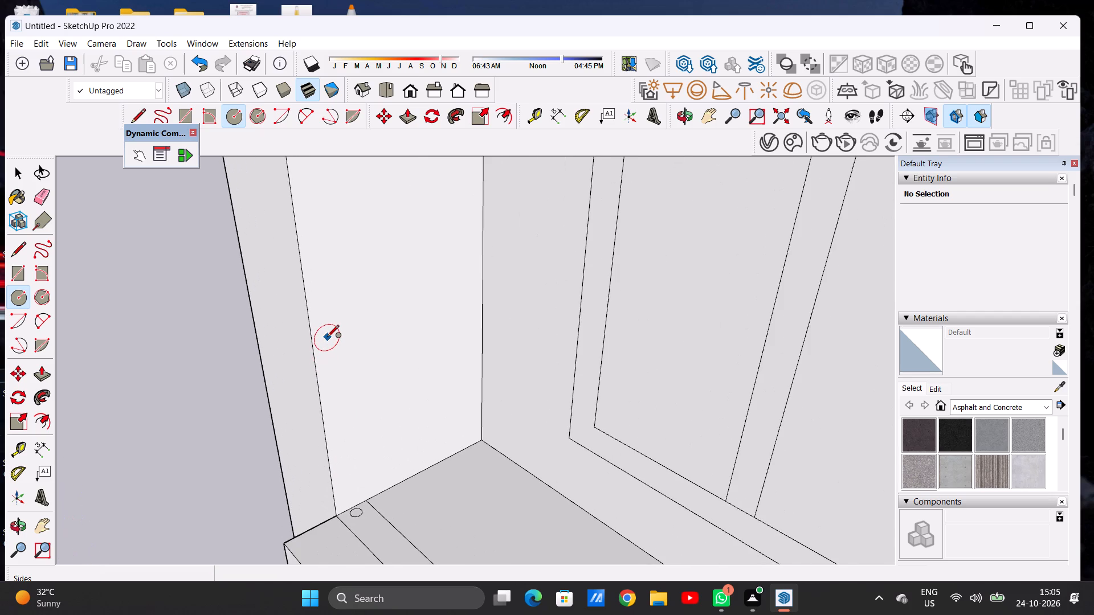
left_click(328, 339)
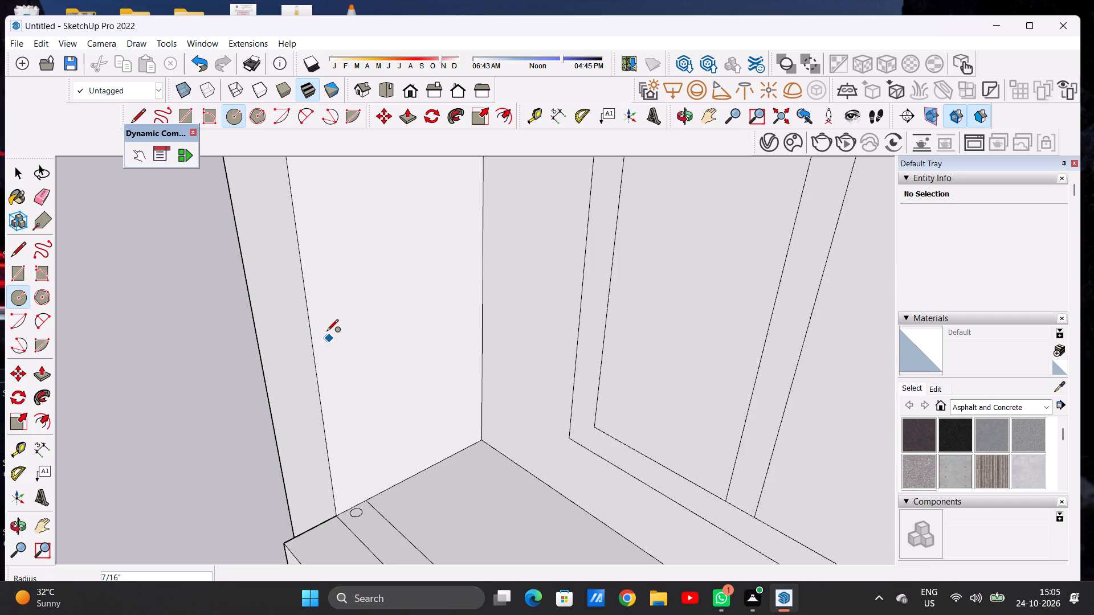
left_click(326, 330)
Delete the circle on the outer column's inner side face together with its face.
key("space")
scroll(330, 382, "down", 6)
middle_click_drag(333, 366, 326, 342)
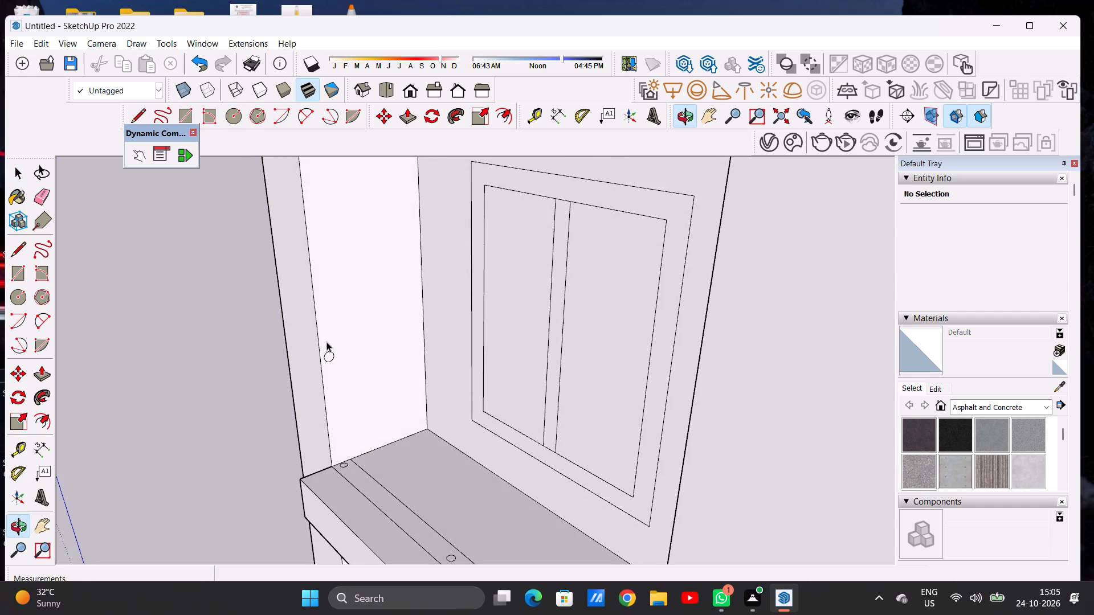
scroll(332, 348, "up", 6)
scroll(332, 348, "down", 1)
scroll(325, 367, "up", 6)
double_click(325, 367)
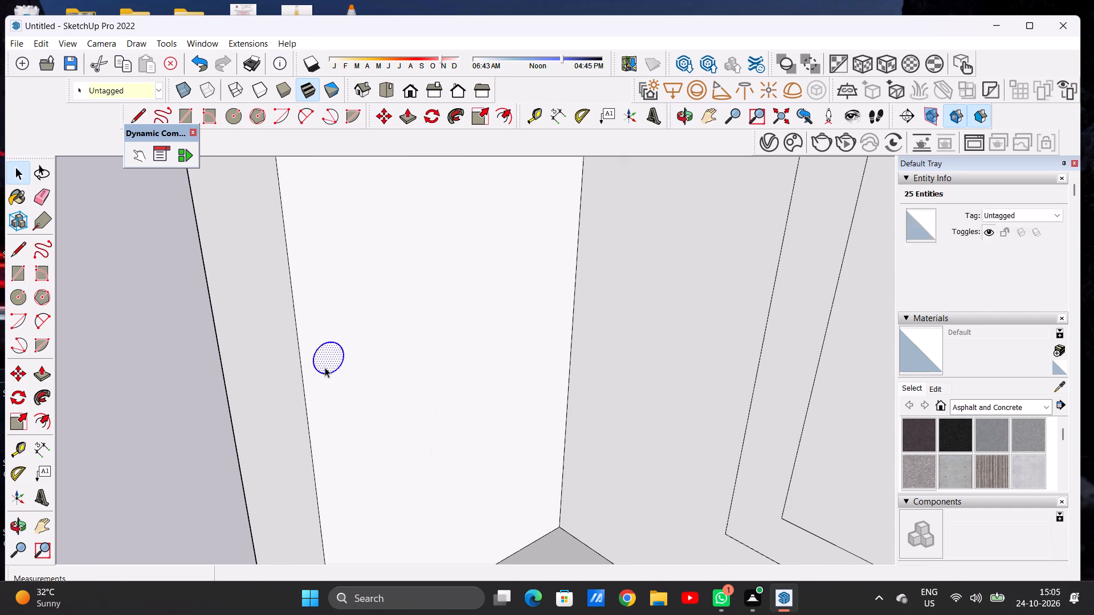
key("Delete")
Draw a smaller circle of about 2" radius at the same spot on the column's inner side face.
key("c")
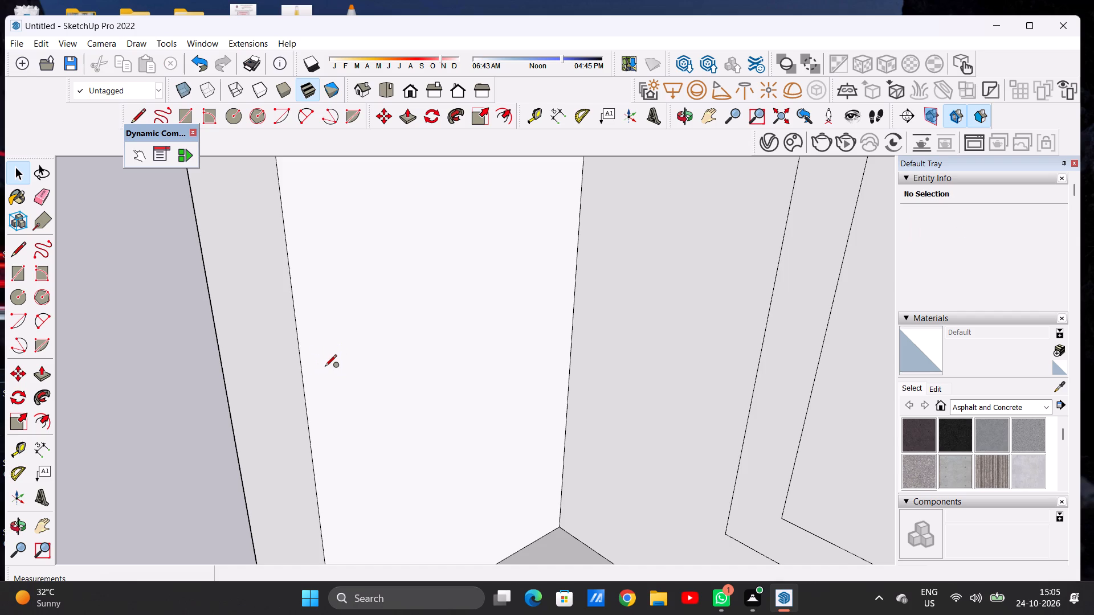
left_click(325, 367)
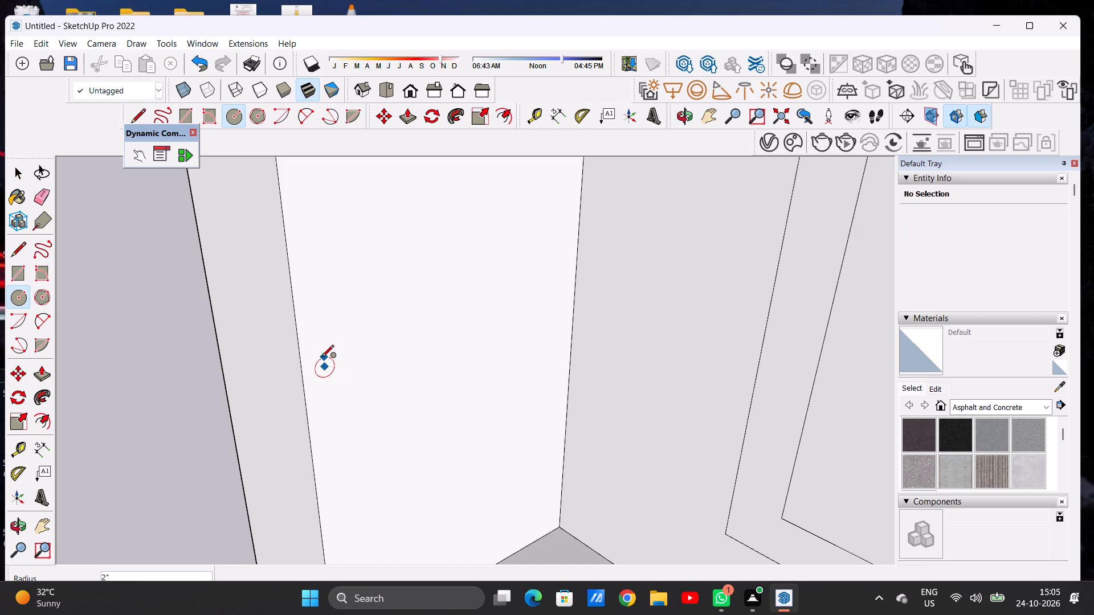
left_click(322, 358)
key("space")
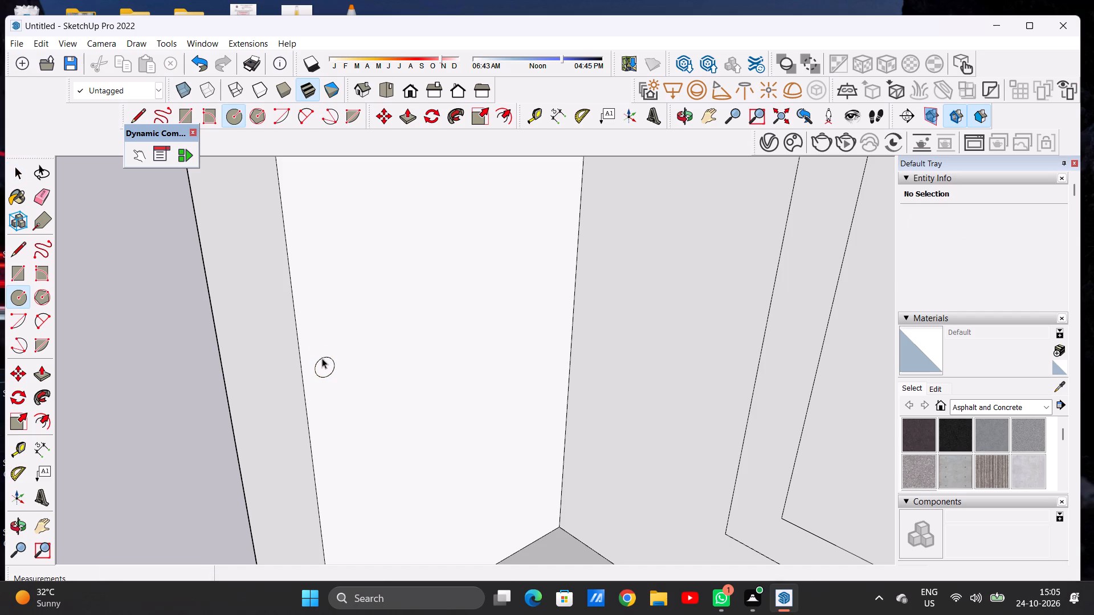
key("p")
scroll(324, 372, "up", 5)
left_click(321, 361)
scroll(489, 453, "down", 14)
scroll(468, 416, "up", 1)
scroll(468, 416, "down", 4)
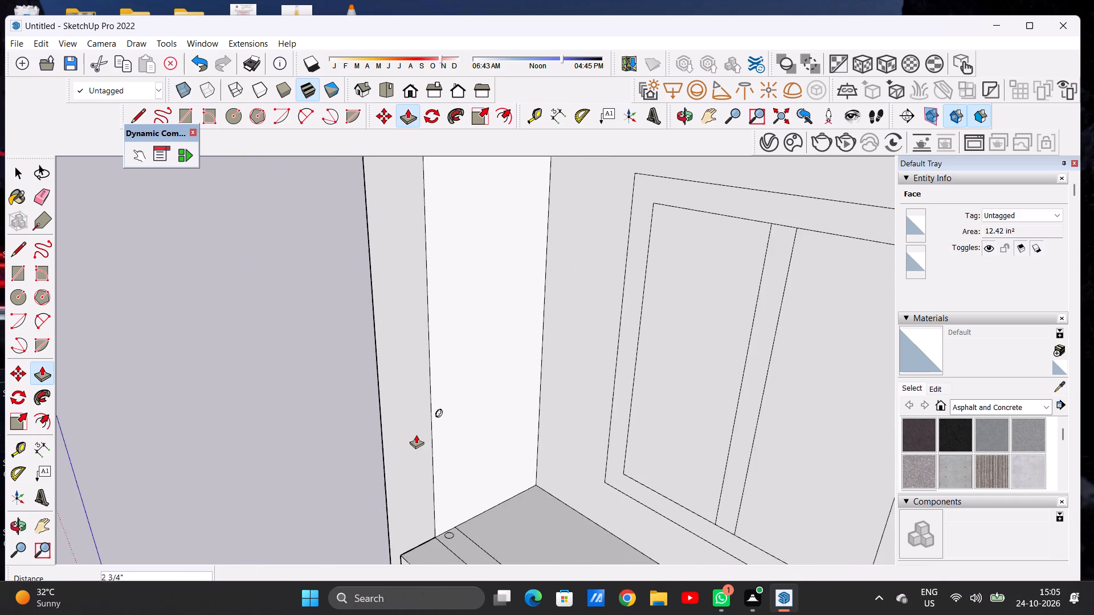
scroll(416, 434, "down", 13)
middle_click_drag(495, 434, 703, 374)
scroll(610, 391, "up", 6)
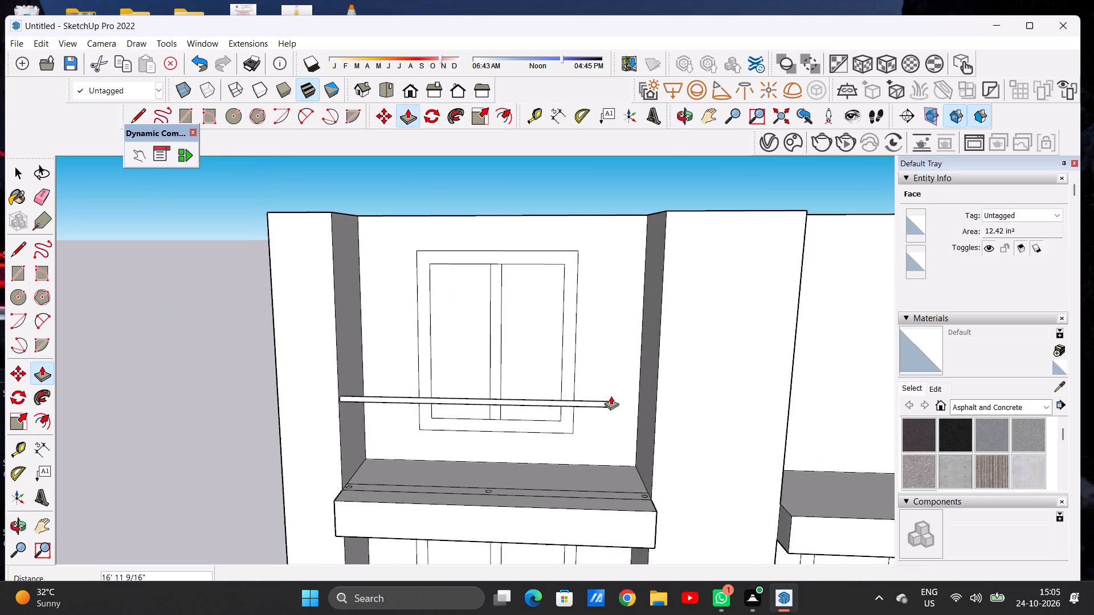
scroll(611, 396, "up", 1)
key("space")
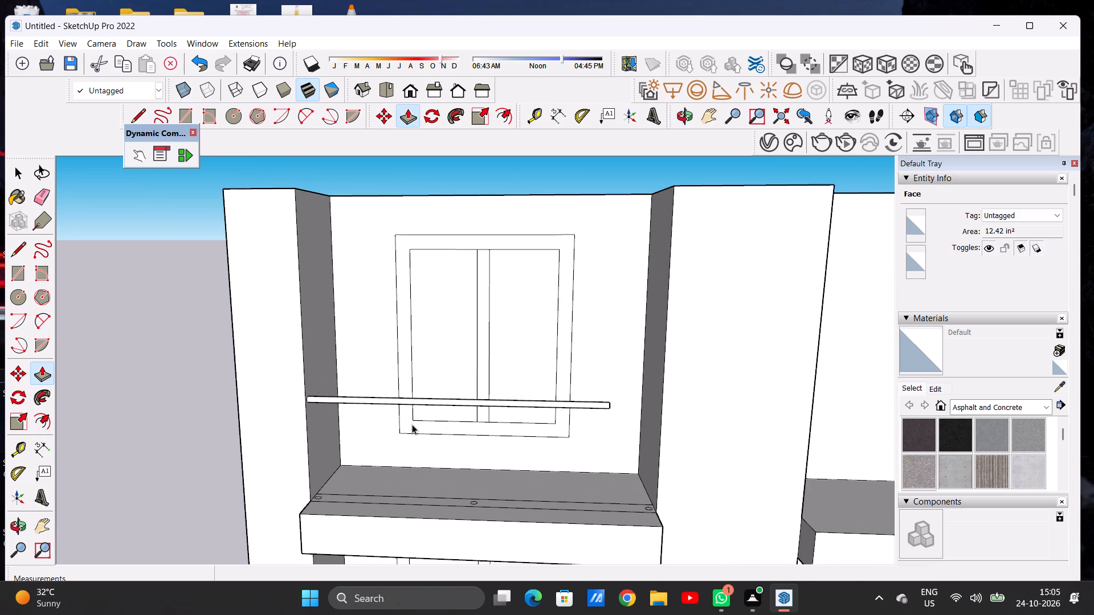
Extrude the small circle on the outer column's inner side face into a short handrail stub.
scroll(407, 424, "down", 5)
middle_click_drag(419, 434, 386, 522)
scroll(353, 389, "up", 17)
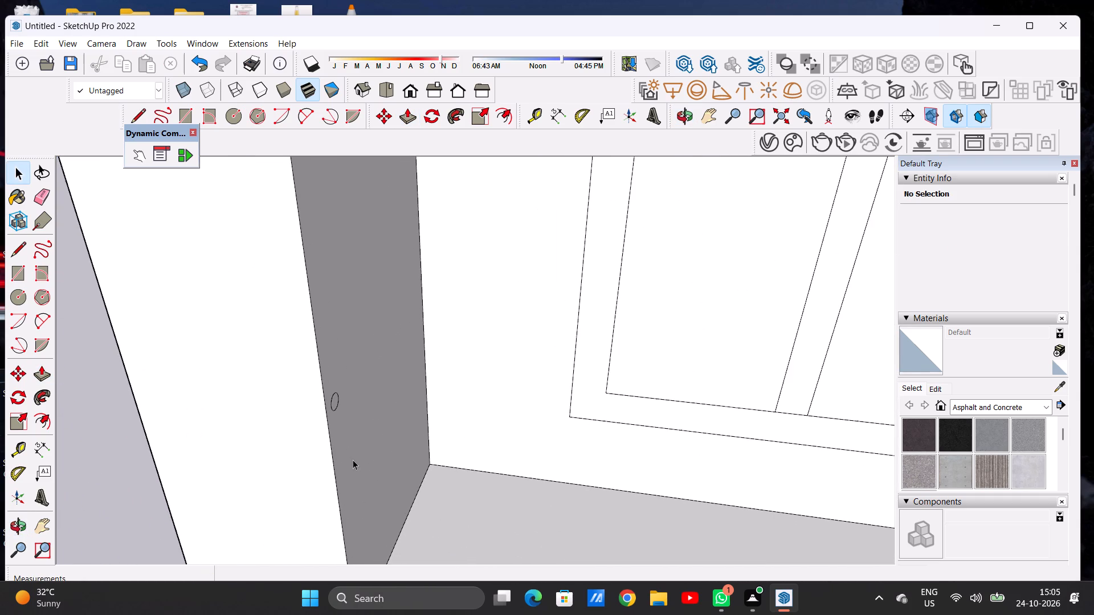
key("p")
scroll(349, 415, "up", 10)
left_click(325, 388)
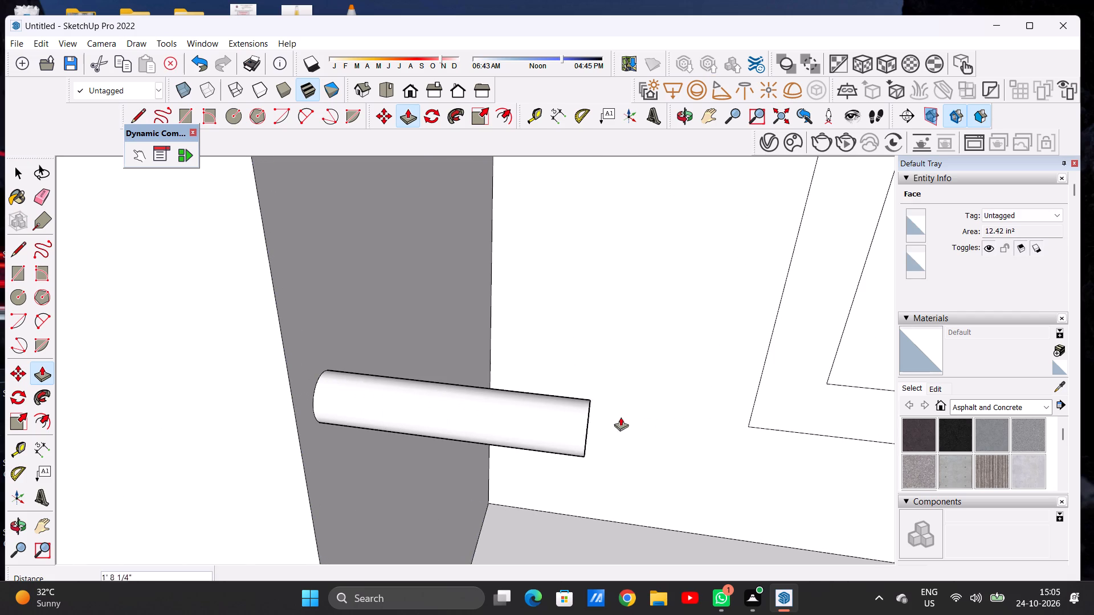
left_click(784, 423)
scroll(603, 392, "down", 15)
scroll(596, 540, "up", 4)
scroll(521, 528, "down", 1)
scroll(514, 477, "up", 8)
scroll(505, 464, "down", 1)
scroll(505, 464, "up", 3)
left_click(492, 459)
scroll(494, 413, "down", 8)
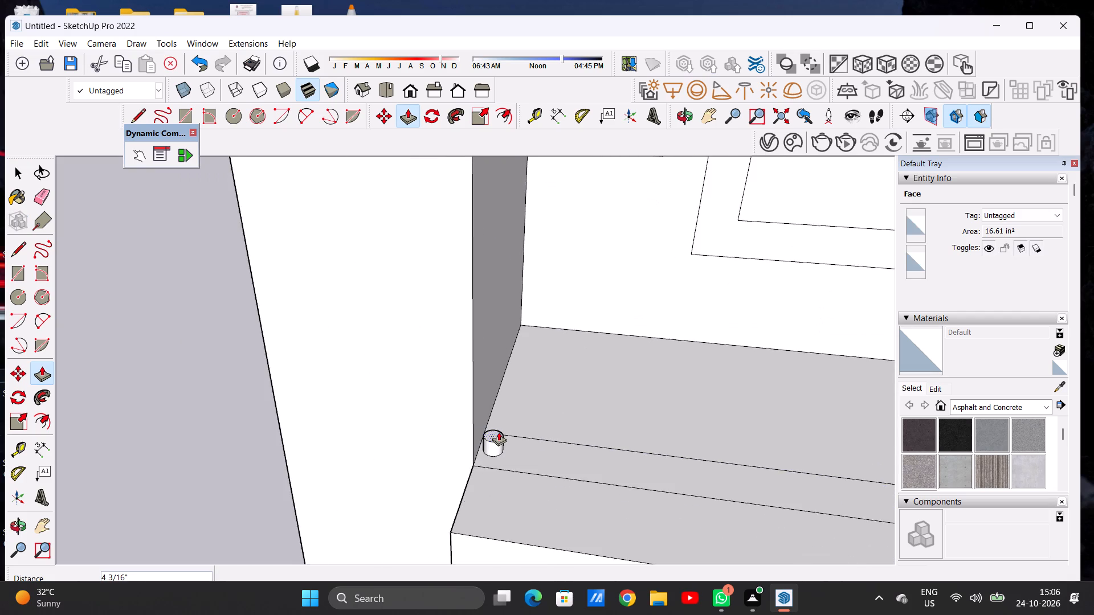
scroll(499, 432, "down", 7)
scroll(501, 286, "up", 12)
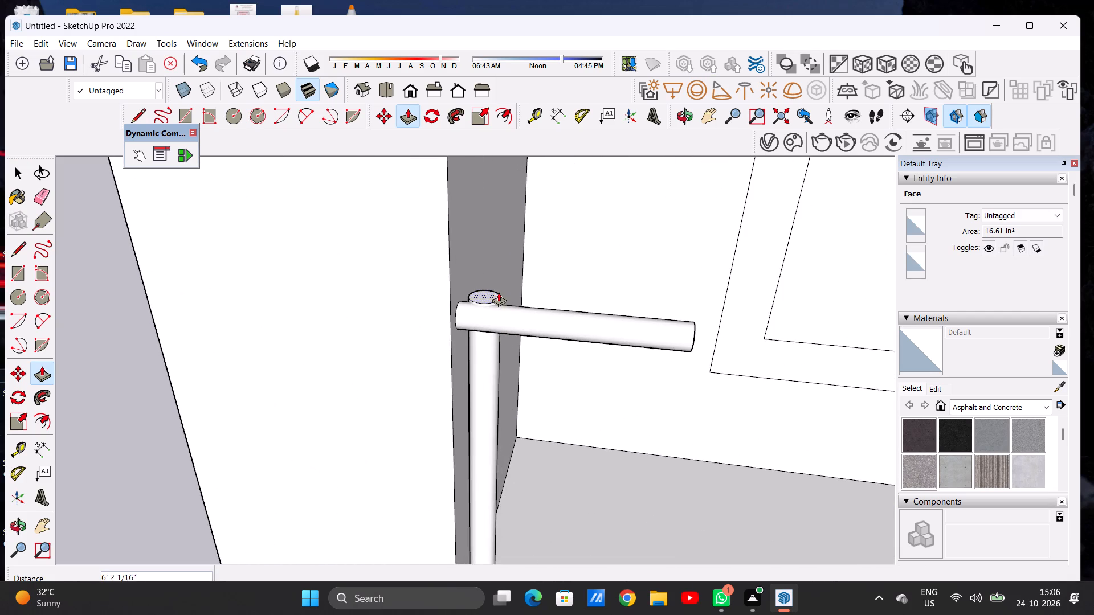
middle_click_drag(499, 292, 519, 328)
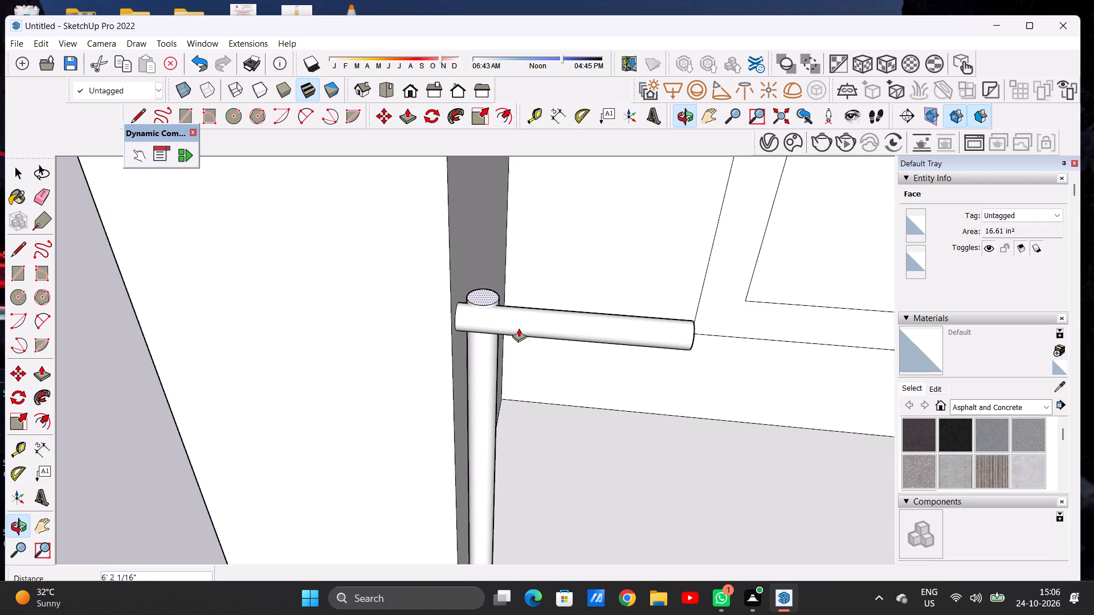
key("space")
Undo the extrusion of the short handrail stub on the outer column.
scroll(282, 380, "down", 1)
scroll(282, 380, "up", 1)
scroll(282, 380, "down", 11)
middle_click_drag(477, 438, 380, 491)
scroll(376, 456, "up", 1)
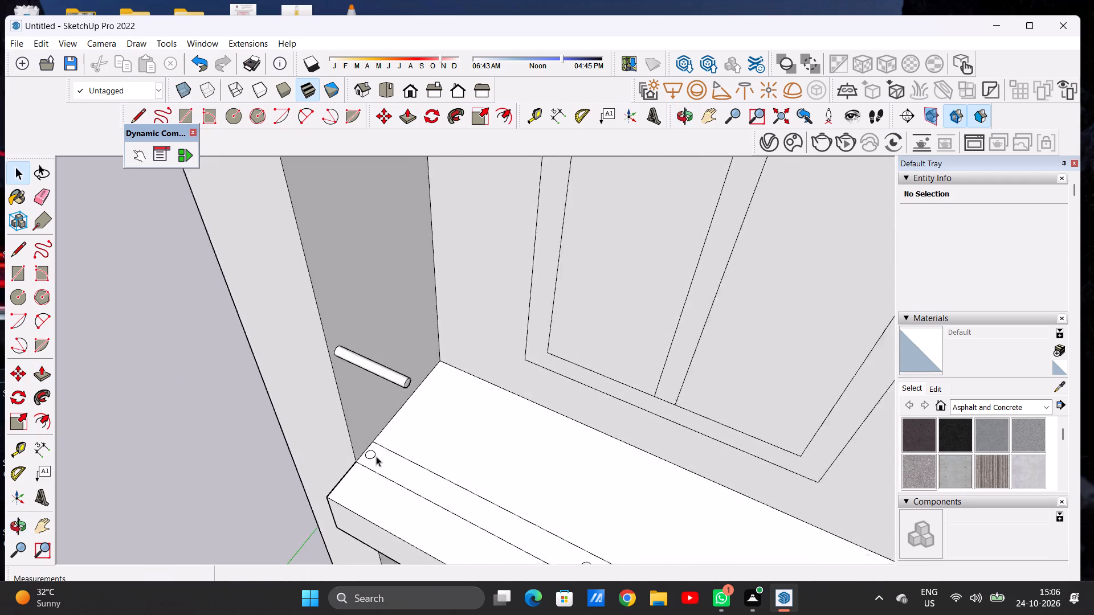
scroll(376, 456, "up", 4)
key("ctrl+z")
Move the post circle beside the outer column about 1 13/16" across the strip toward the slab's front edge.
scroll(375, 460, "up", 1)
scroll(375, 460, "down", 2)
scroll(375, 459, "up", 9)
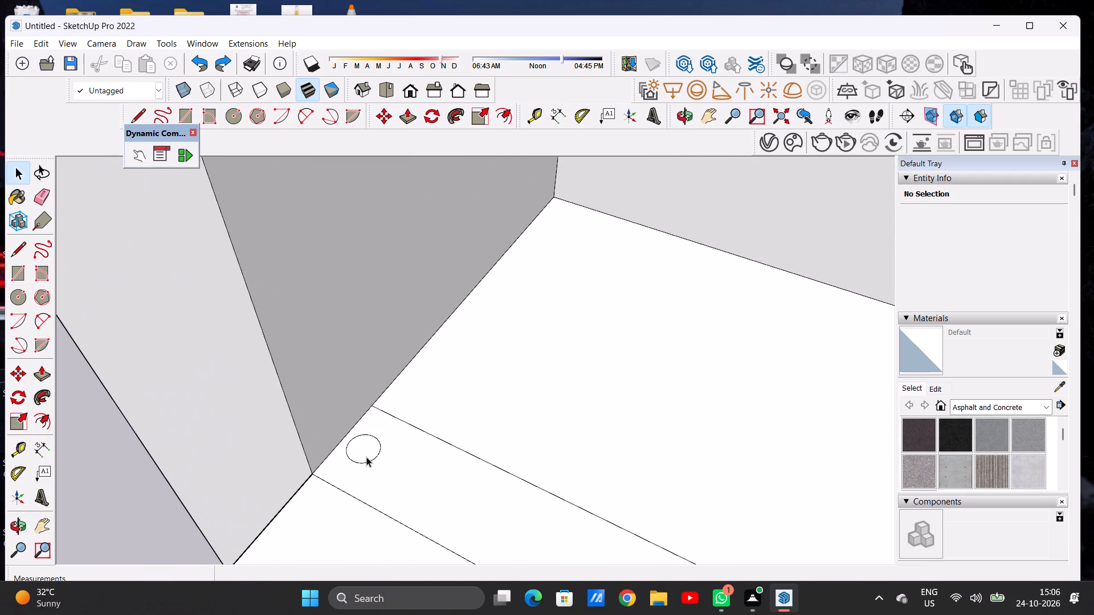
triple_click(365, 455)
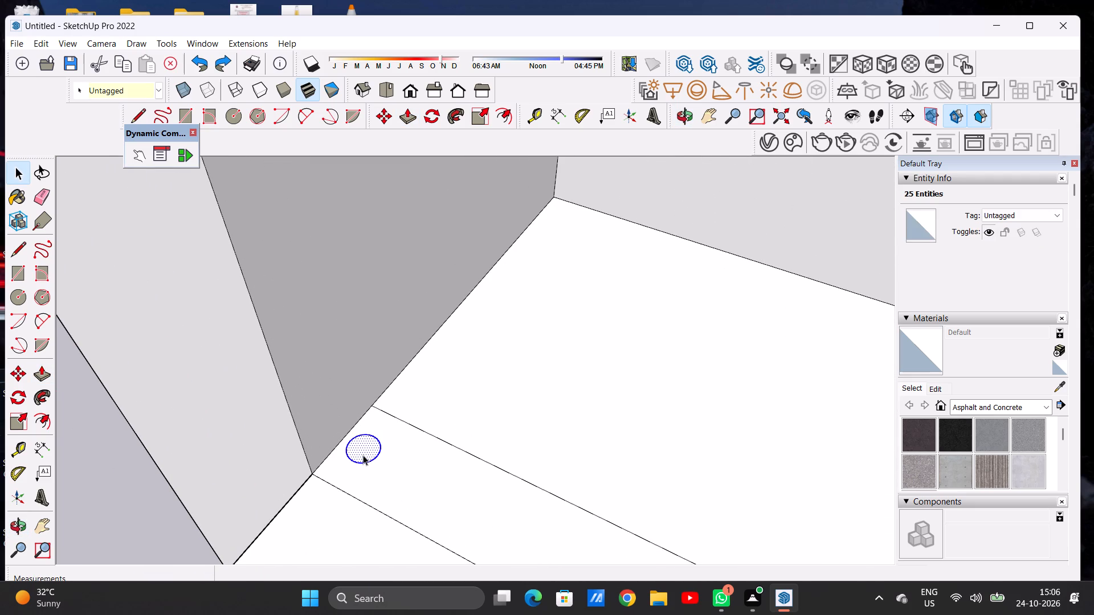
key("m")
left_click(354, 465)
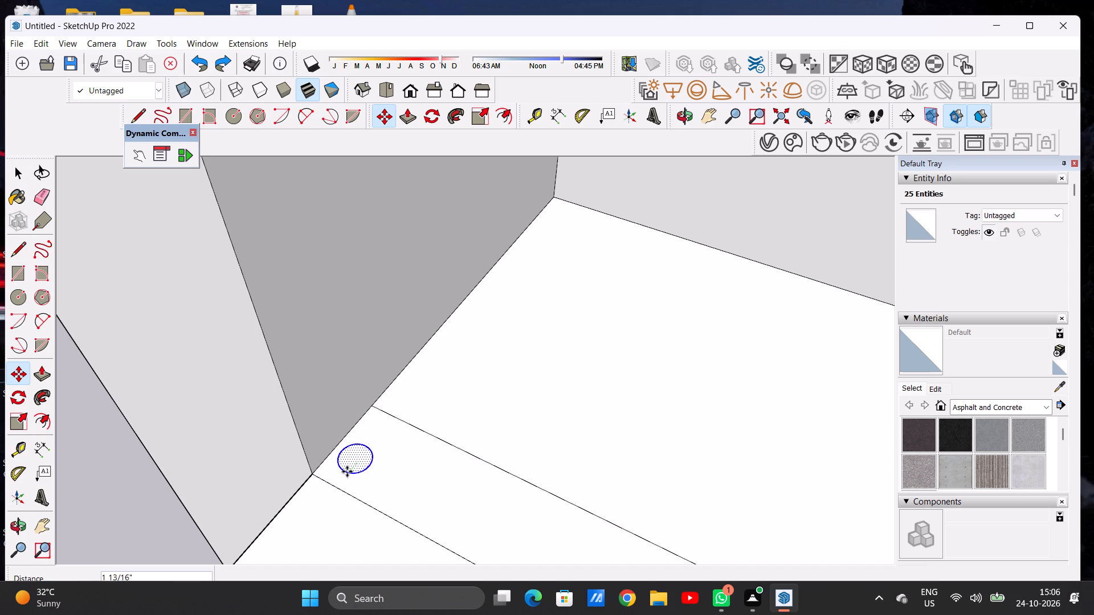
left_click(346, 473)
key("space")
scroll(430, 424, "down", 12)
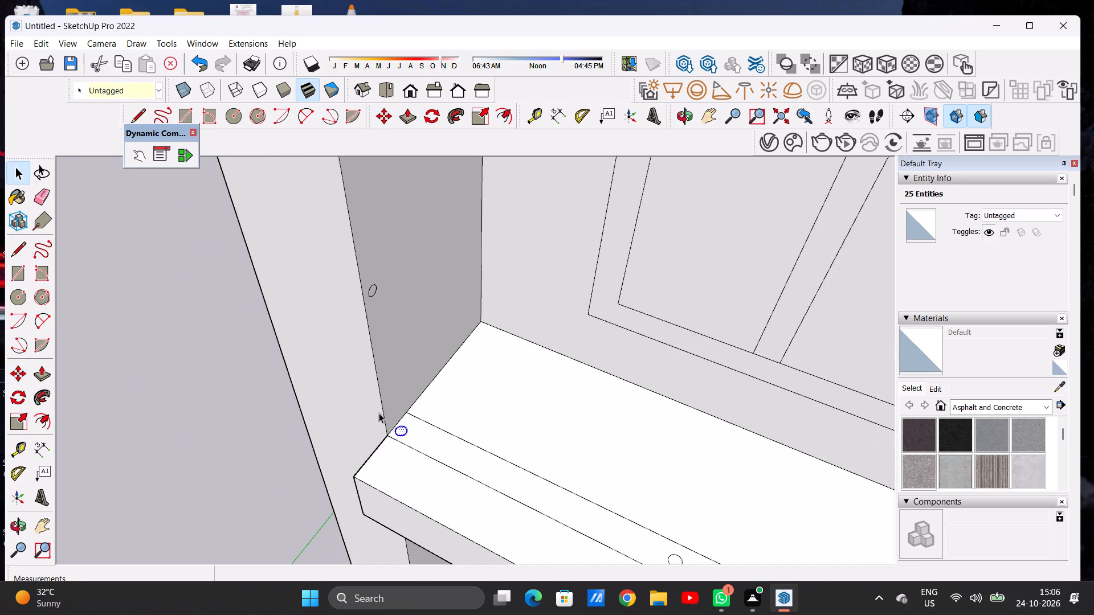
left_click(178, 466)
Extrude the small circle on the outer column about 19' 7 11/16" across to the opposite column as the handrail.
key("p")
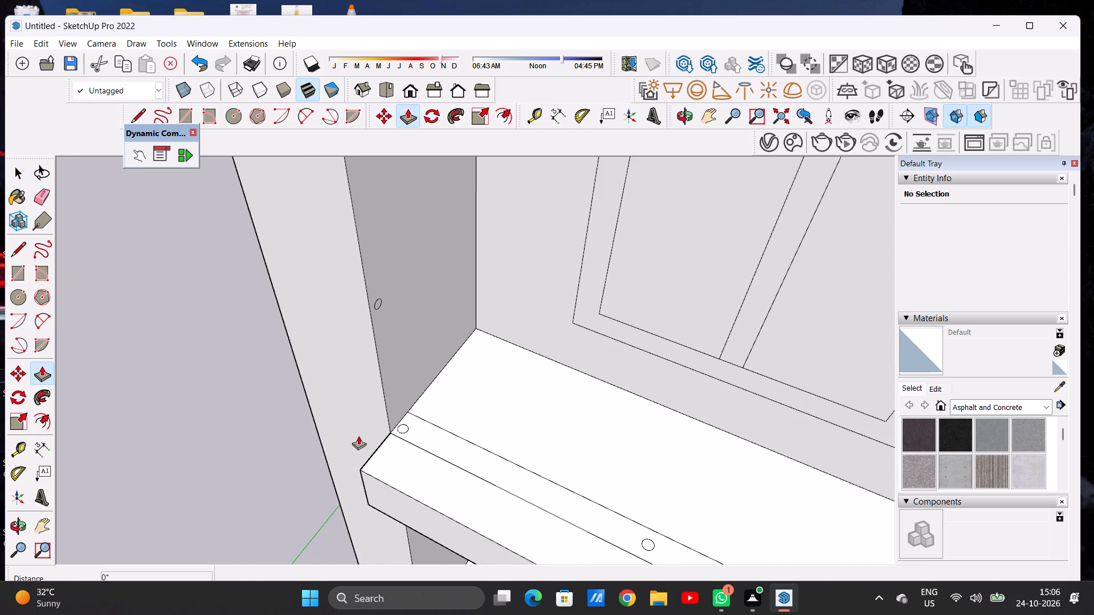
scroll(399, 281, "up", 12)
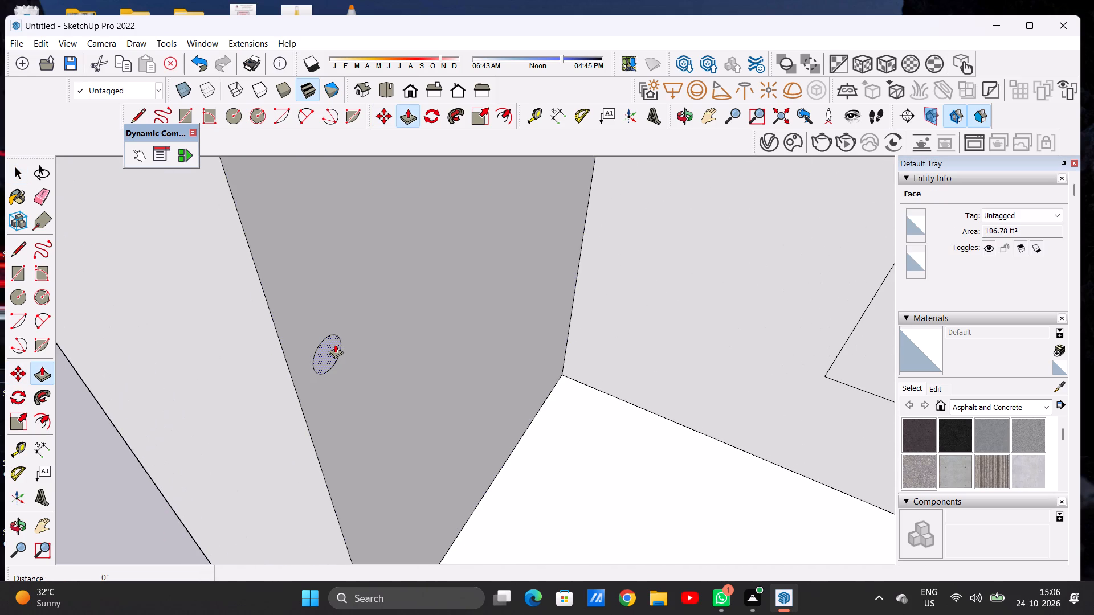
left_click(335, 344)
scroll(402, 392, "down", 9)
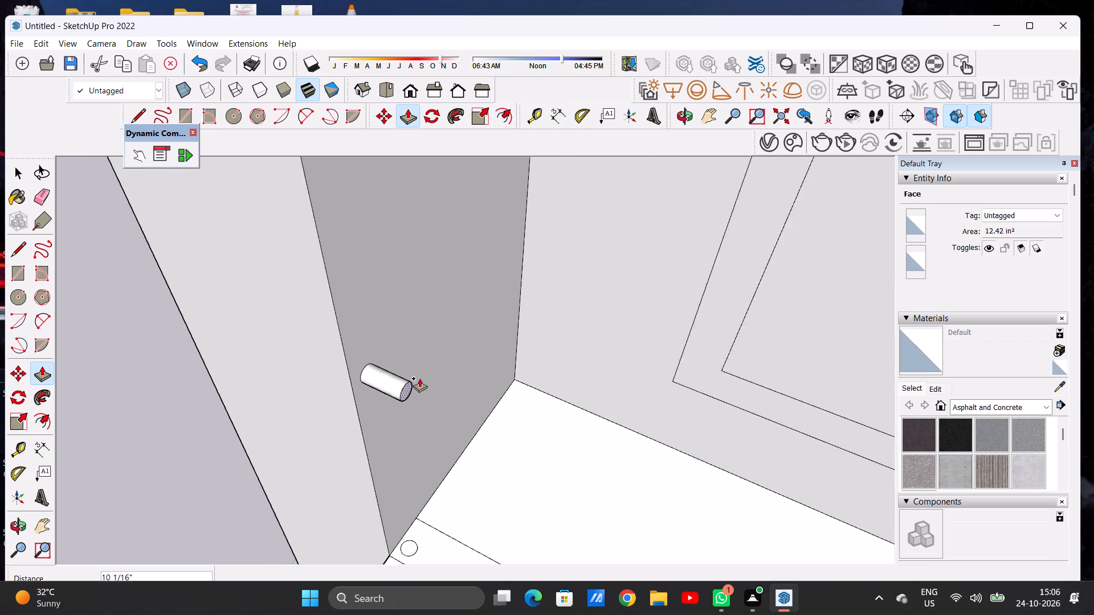
scroll(419, 378, "down", 18)
middle_click_drag(503, 395, 656, 382)
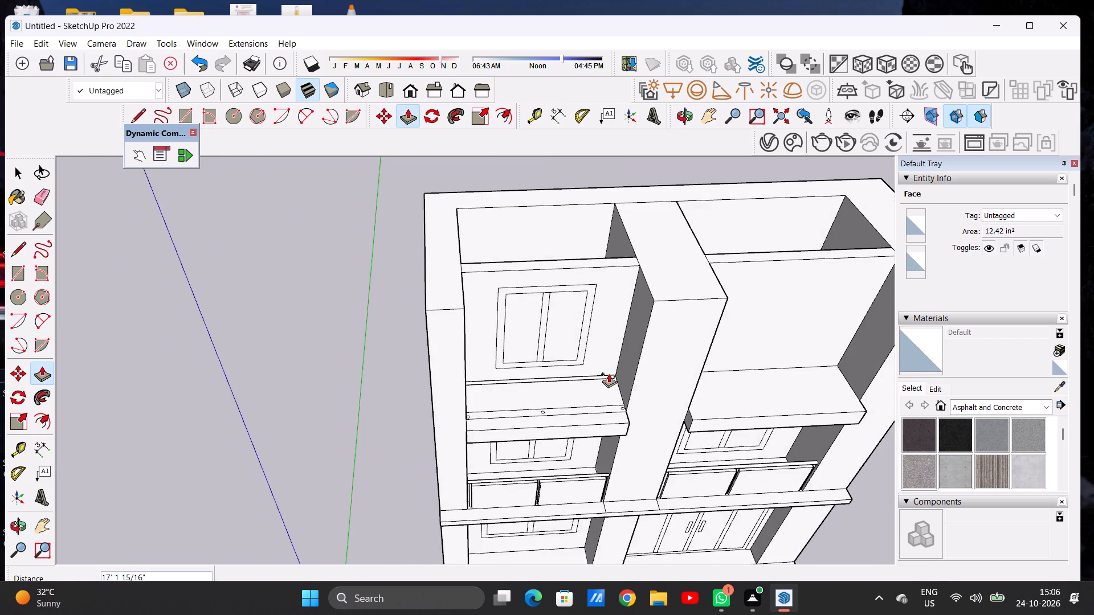
scroll(609, 374, "up", 17)
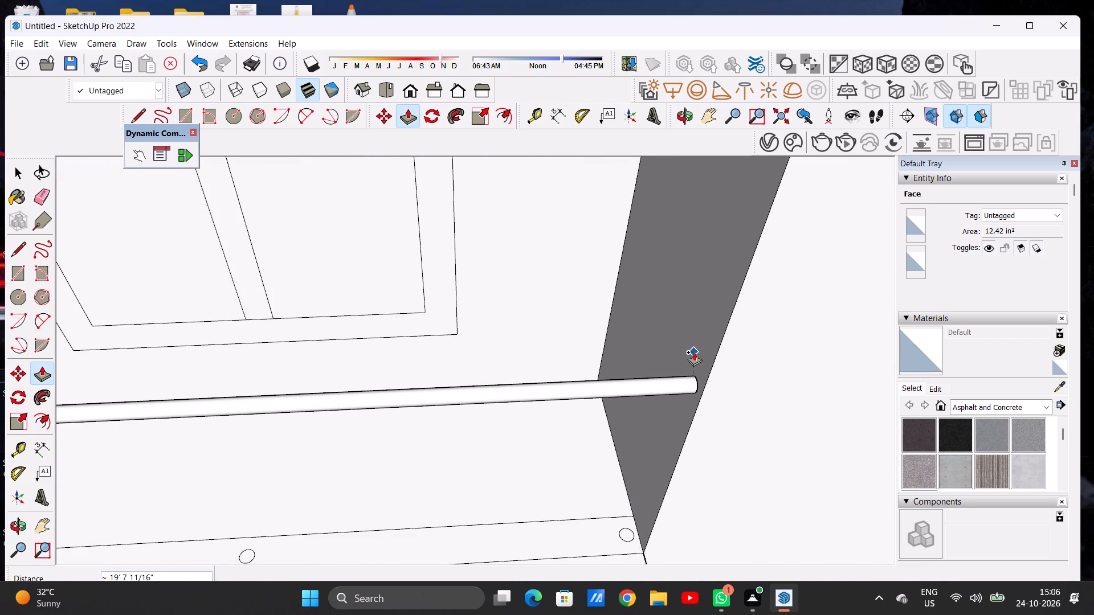
left_click(694, 352)
key("space")
Extrude the post circle beside the outer column about 5' 11 3/4" up into the handrail.
scroll(606, 408, "down", 5)
scroll(603, 414, "up", 1)
scroll(603, 414, "down", 8)
middle_click_drag(536, 392, 508, 307)
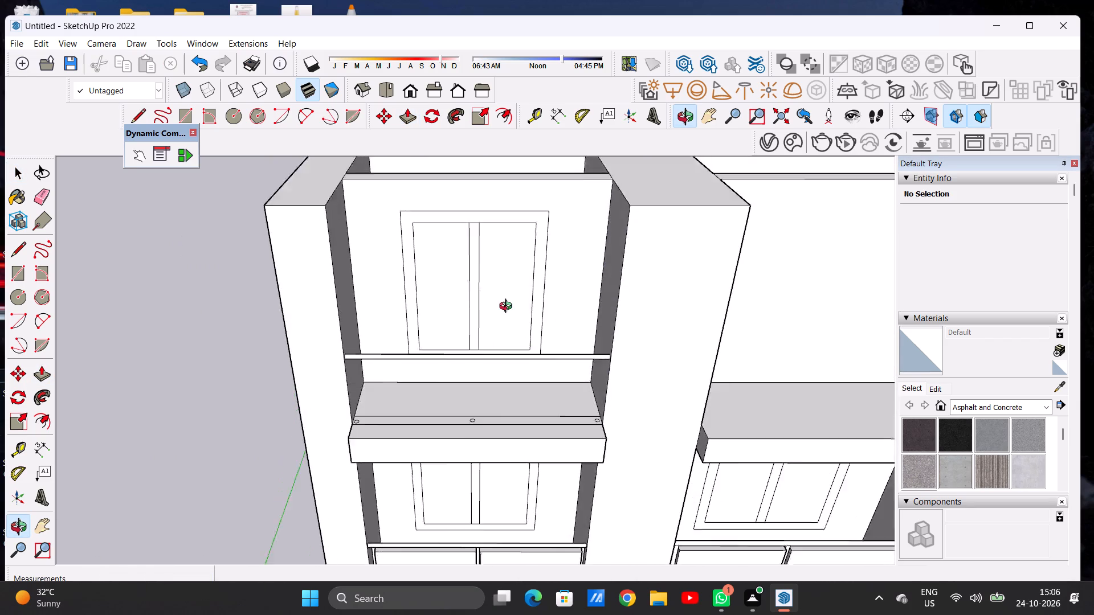
middle_click_drag(508, 307, 495, 283)
scroll(360, 335, "up", 6)
scroll(372, 374, "down", 1)
middle_click_drag(379, 392, 271, 526)
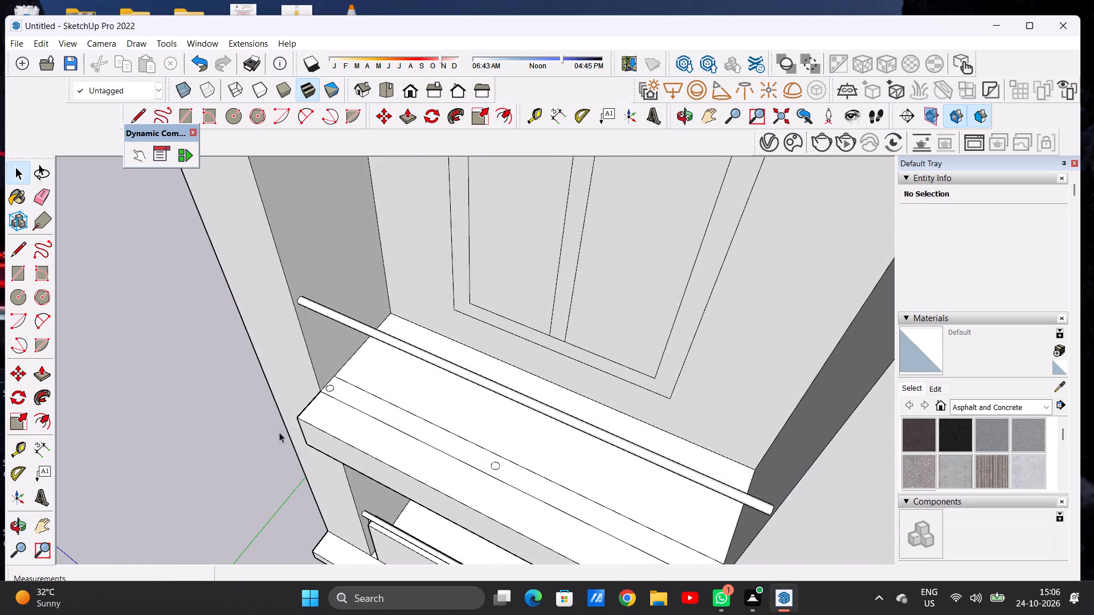
scroll(341, 375, "up", 16)
key("p")
scroll(318, 397, "up", 3)
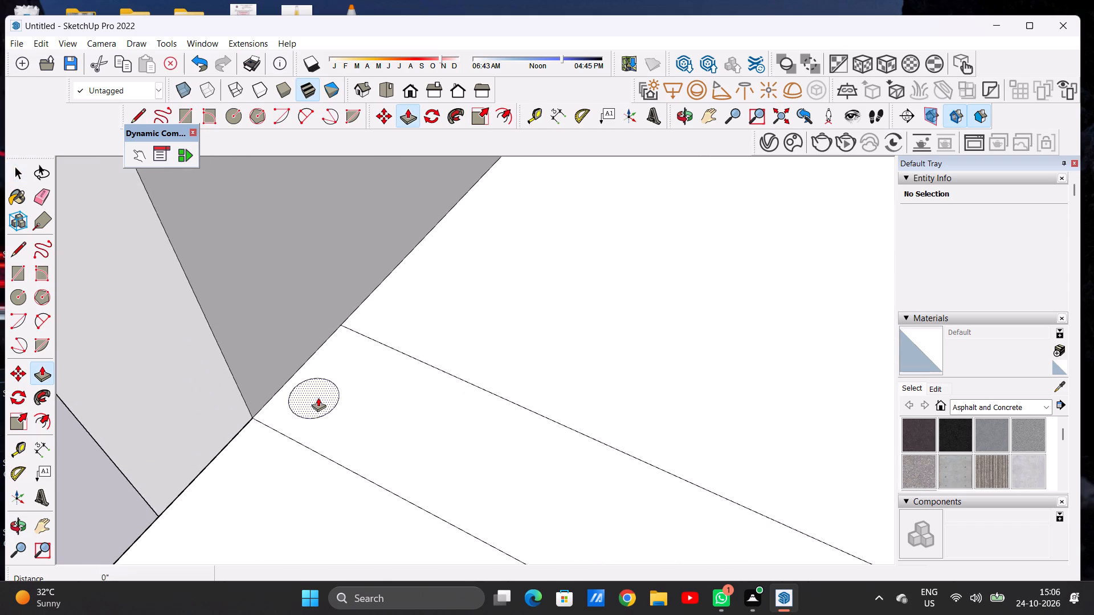
scroll(318, 397, "up", 2)
left_click(318, 397)
scroll(321, 258, "down", 14)
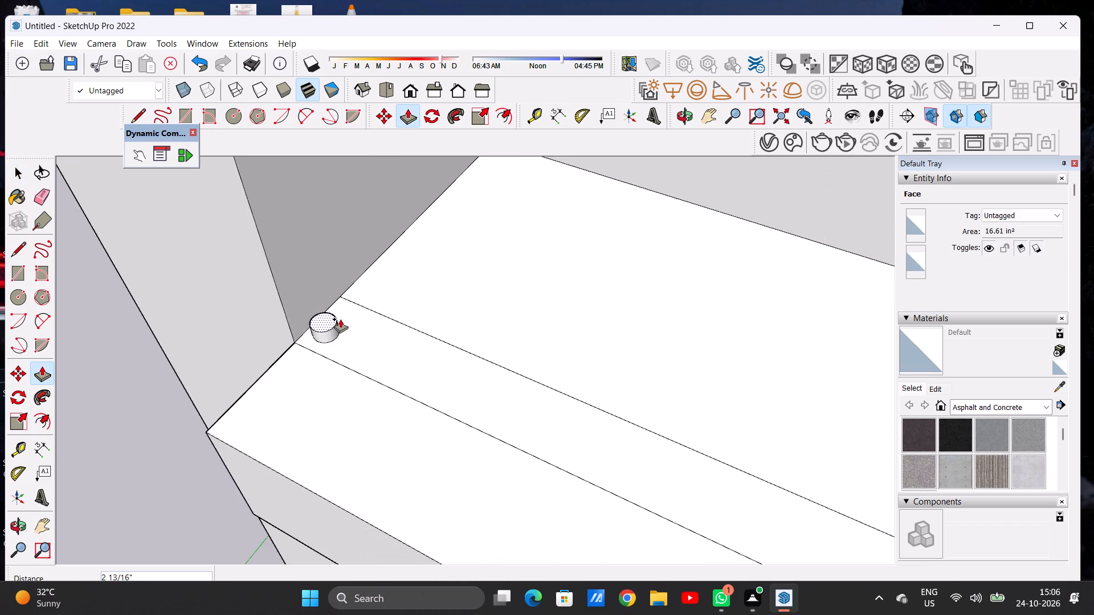
scroll(340, 319, "down", 6)
scroll(317, 196, "up", 12)
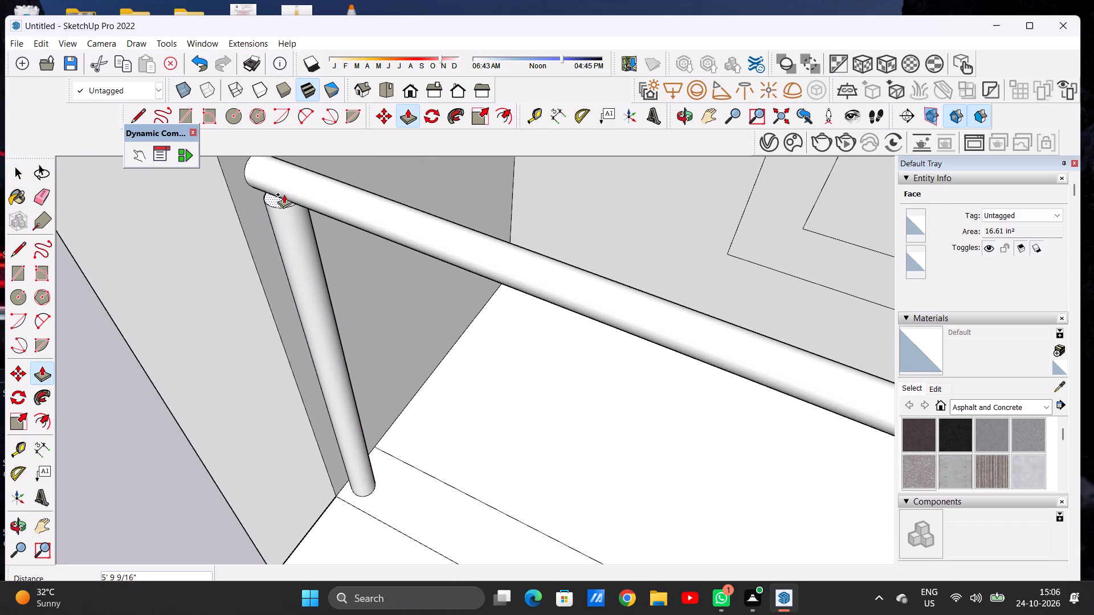
left_click(279, 179)
scroll(382, 294, "down", 6)
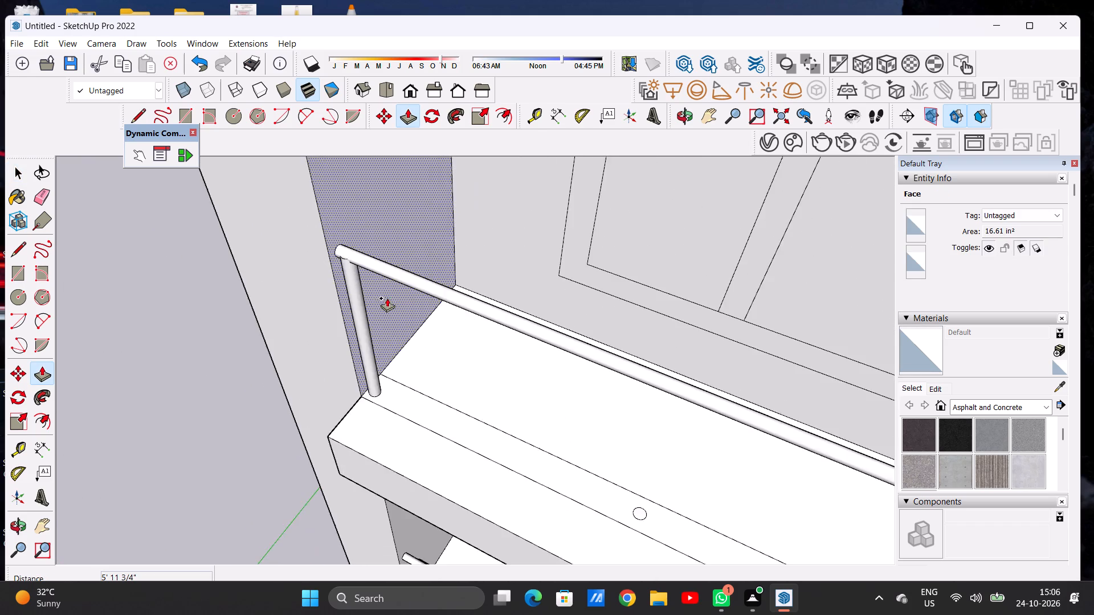
Extrude the post circle at the strip's opposite end about 5' 9 5/8" up to the handrail.
scroll(387, 298, "down", 11)
middle_click_drag(411, 379, 503, 255)
scroll(818, 347, "up", 2)
scroll(775, 347, "down", 1)
scroll(758, 351, "up", 2)
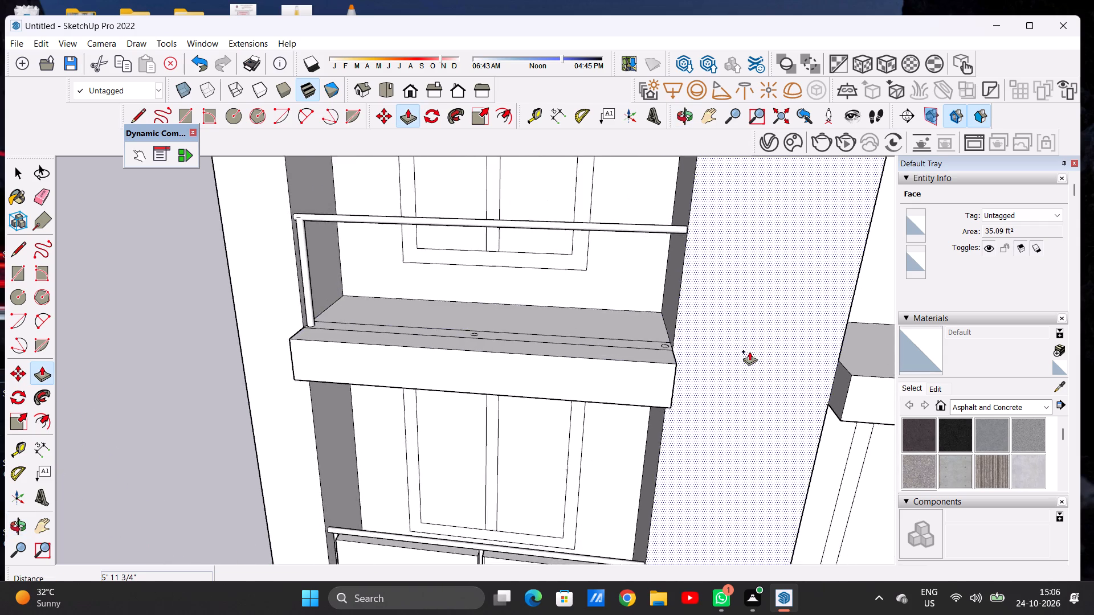
scroll(749, 351, "up", 19)
left_click(716, 330)
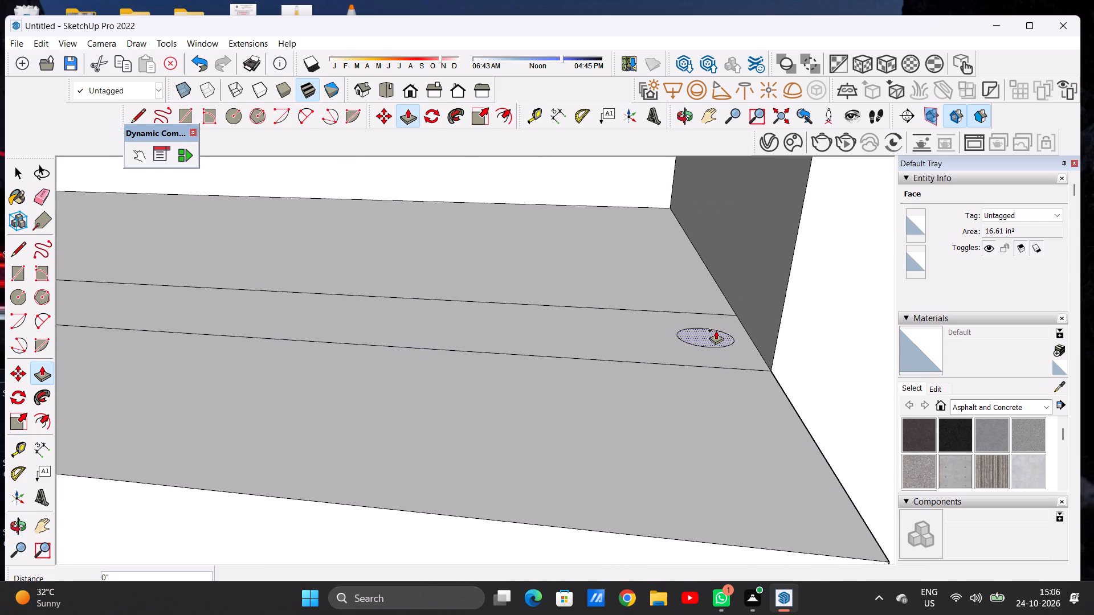
scroll(731, 259, "down", 19)
scroll(725, 287, "up", 1)
scroll(725, 287, "down", 8)
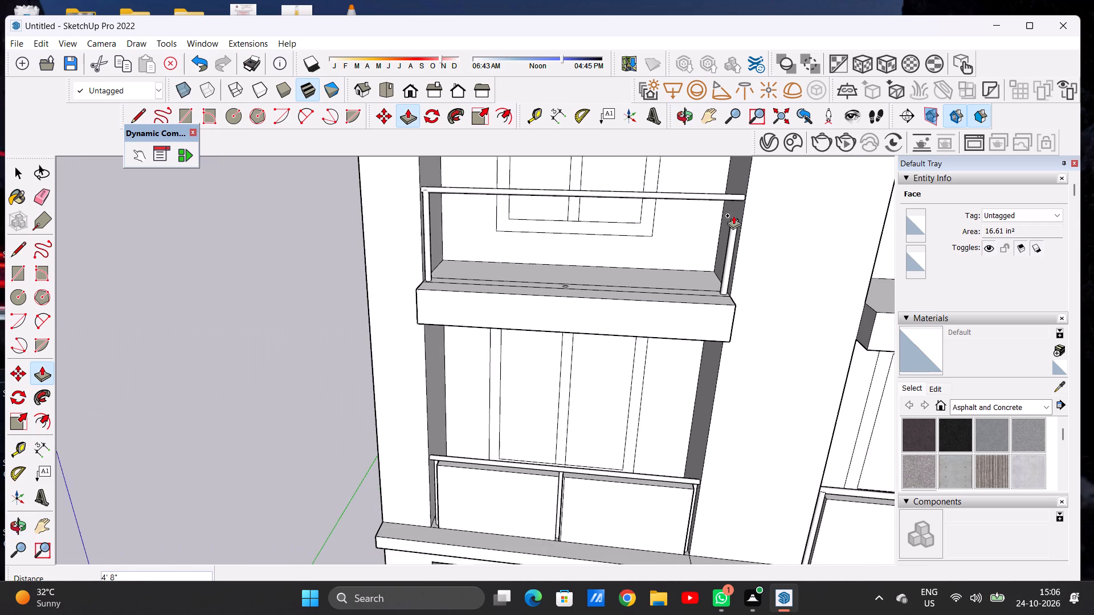
scroll(739, 201, "up", 4)
scroll(748, 188, "up", 20)
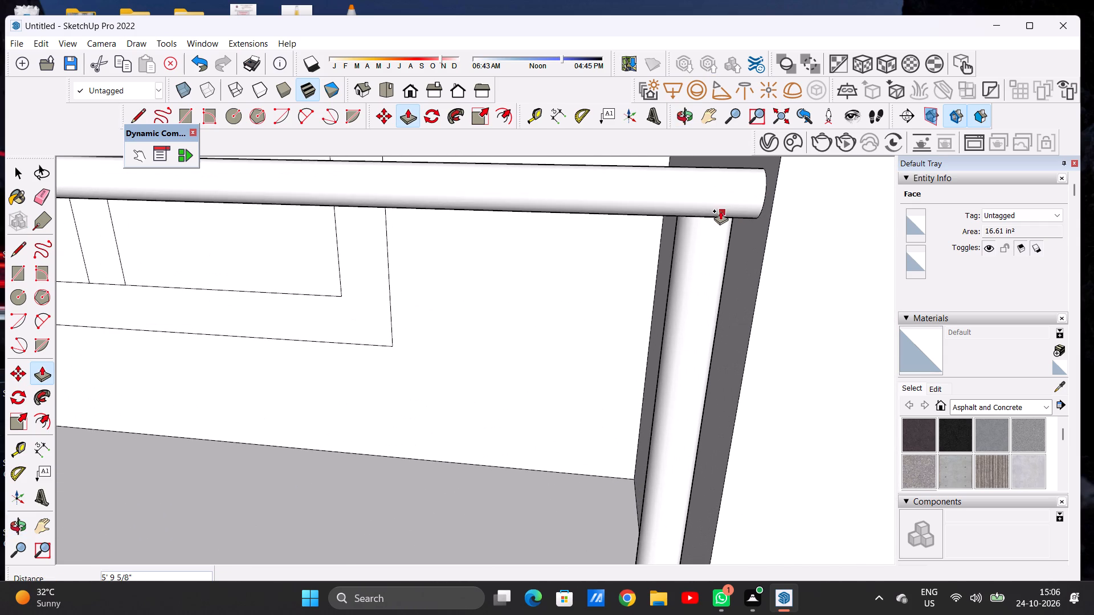
left_click(721, 210)
Extrude the middle post circle about 6' 1/4" up into the handrail.
scroll(689, 243, "down", 4)
middle_click_drag(696, 276, 693, 239)
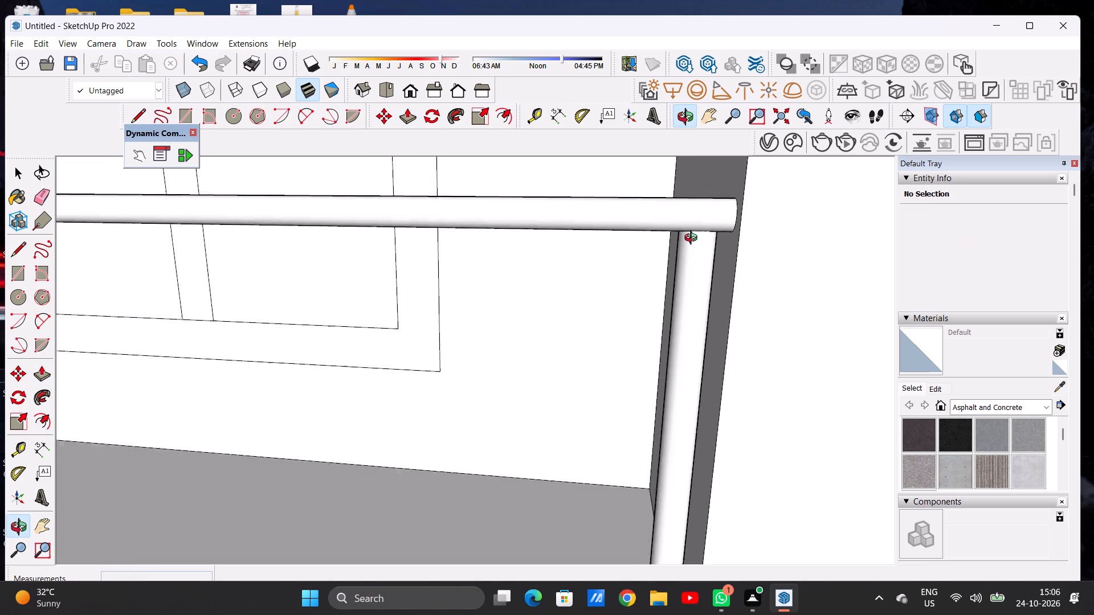
middle_click_drag(693, 239, 711, 279)
scroll(624, 288, "down", 10)
scroll(439, 387, "up", 14)
scroll(387, 380, "down", 1)
scroll(386, 389, "up", 2)
scroll(386, 399, "down", 1)
scroll(386, 403, "up", 9)
left_click(383, 402)
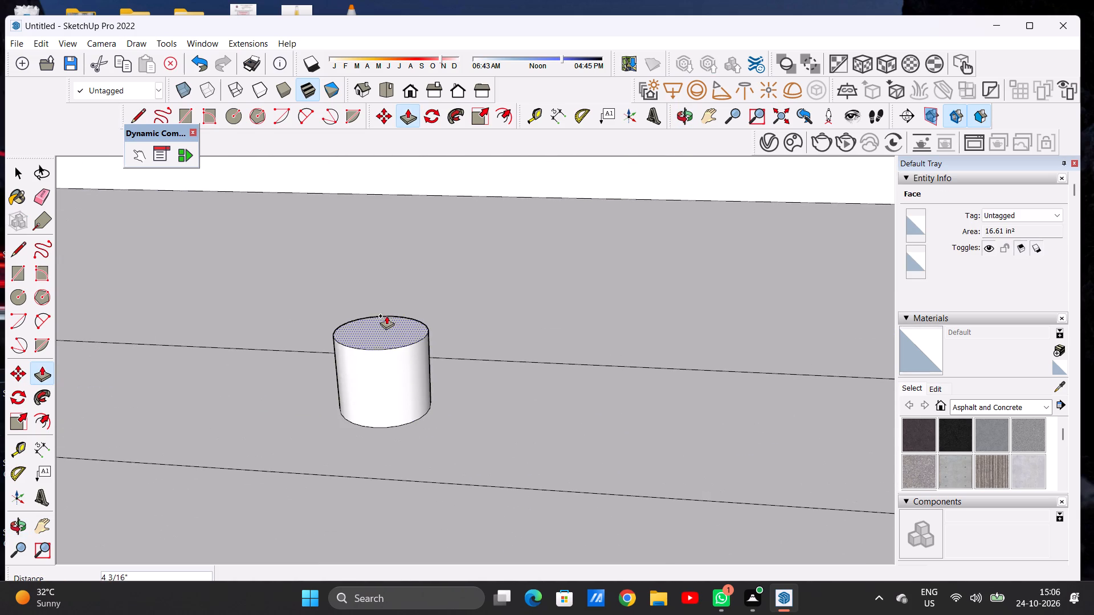
scroll(403, 347, "down", 8)
scroll(444, 397, "up", 1)
scroll(446, 400, "down", 18)
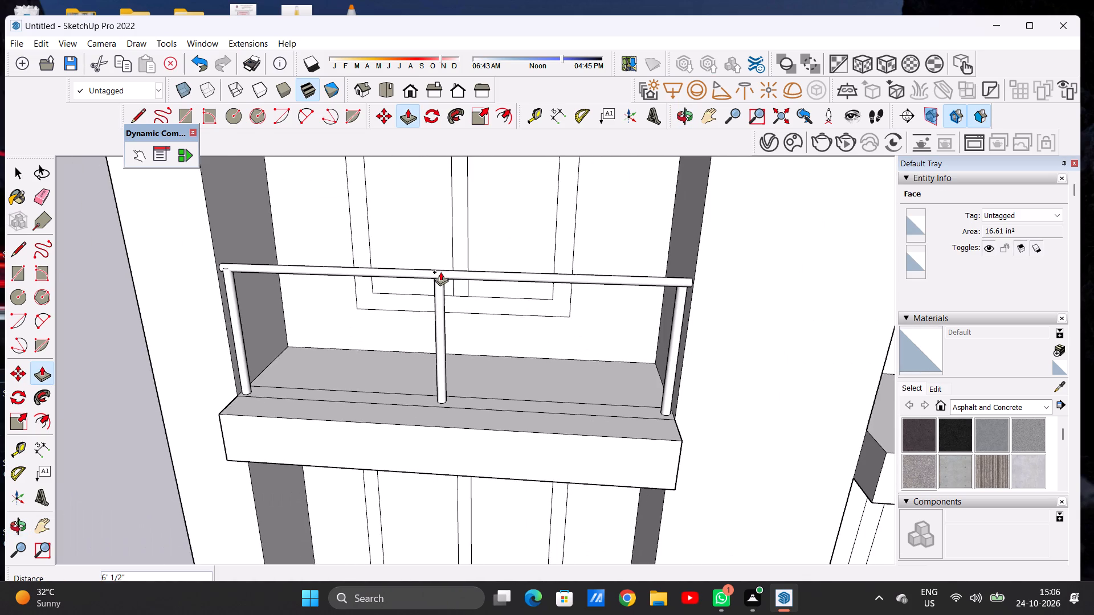
scroll(440, 272, "up", 13)
middle_click_drag(446, 297, 448, 246)
scroll(448, 245, "down", 1)
scroll(448, 245, "up", 4)
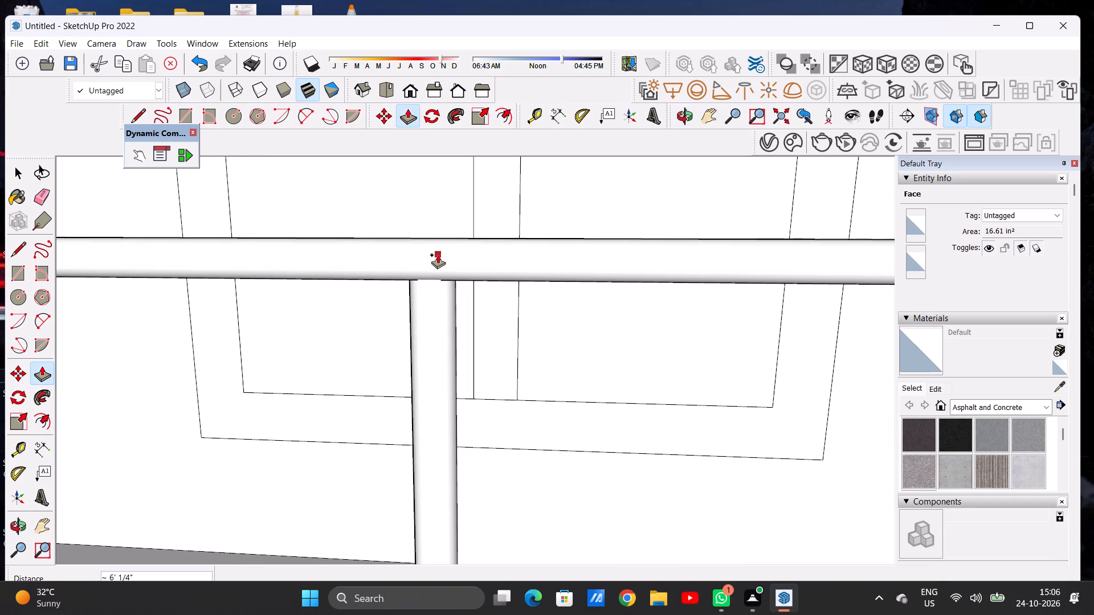
left_click(438, 255)
key("space")
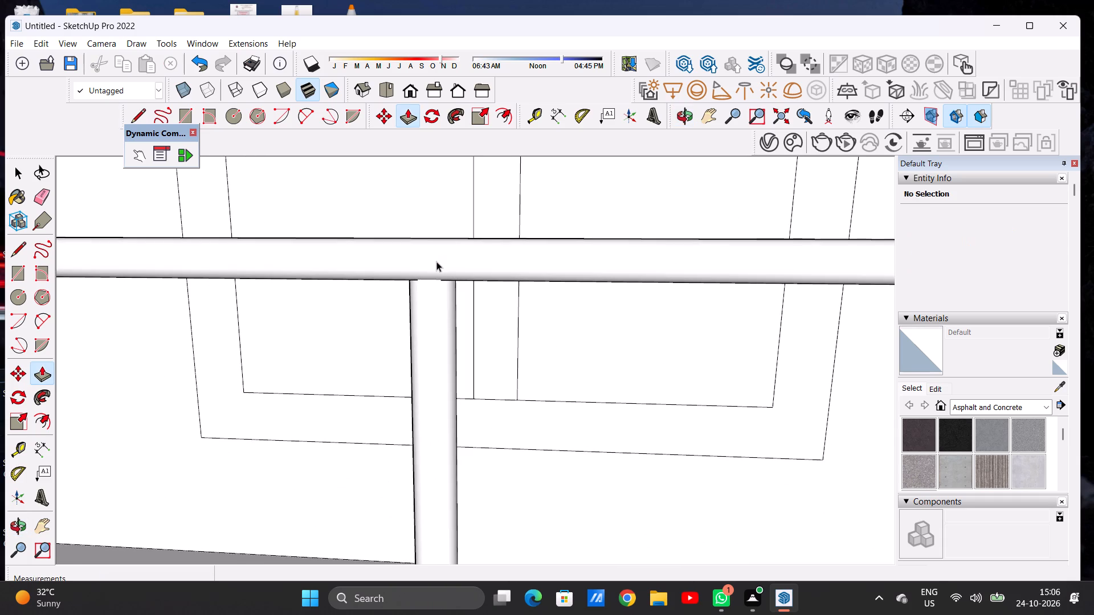
Draw a line about 1' 1 1/16" long across the balcony strip beside the post at the outer column.
scroll(443, 293, "down", 20)
middle_click_drag(569, 368, 564, 397)
scroll(499, 413, "up", 7)
middle_click_drag(426, 416, 295, 499)
scroll(301, 366, "up", 7)
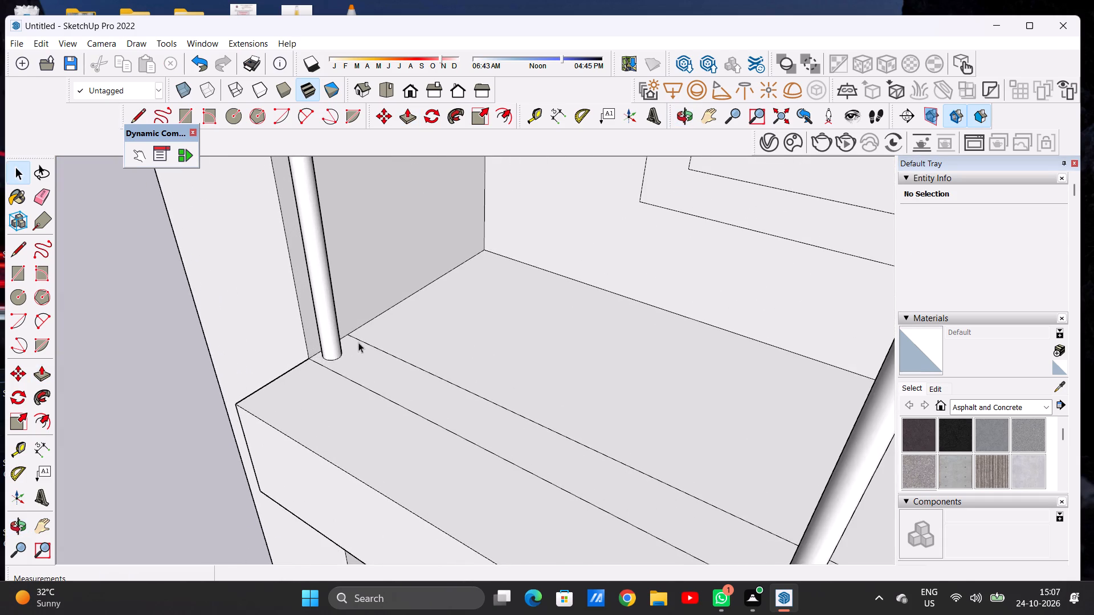
middle_click_drag(358, 346, 314, 415)
scroll(318, 352, "up", 5)
key("l")
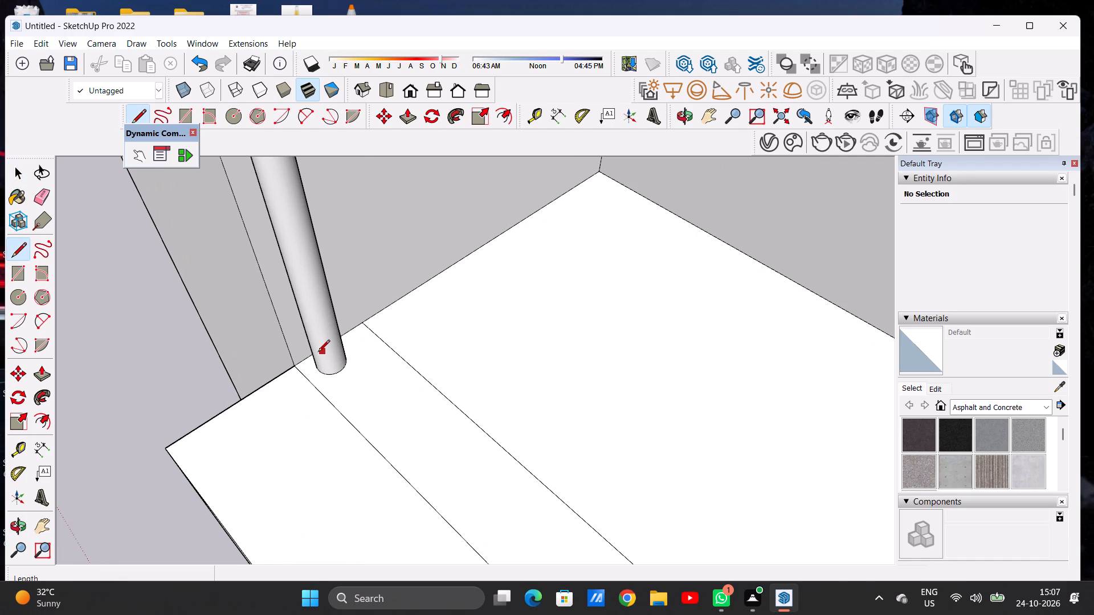
scroll(318, 352, "up", 10)
left_click(305, 444)
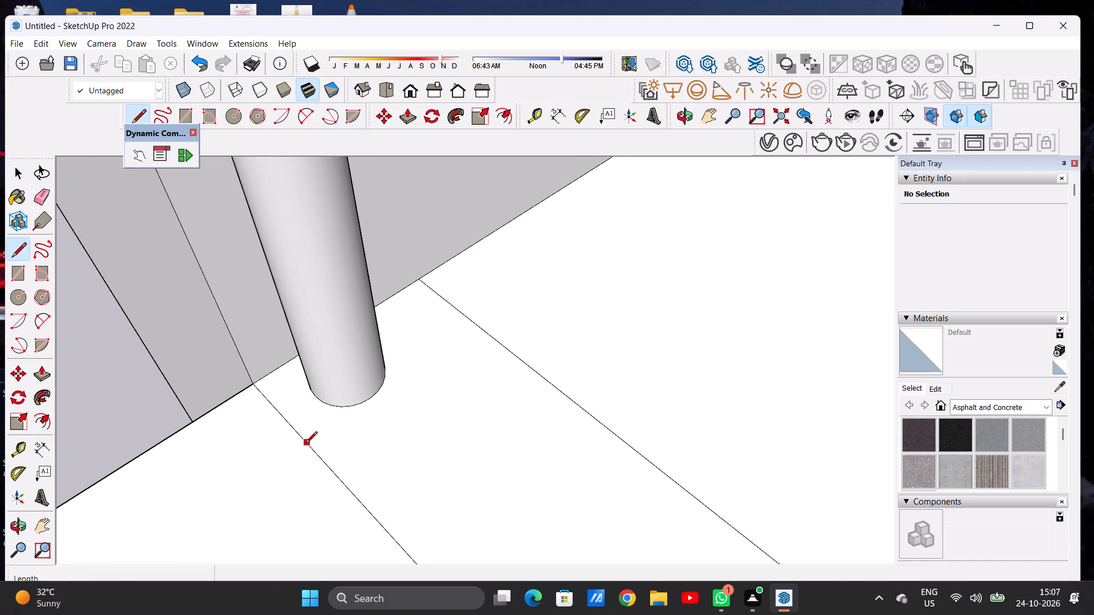
key("space")
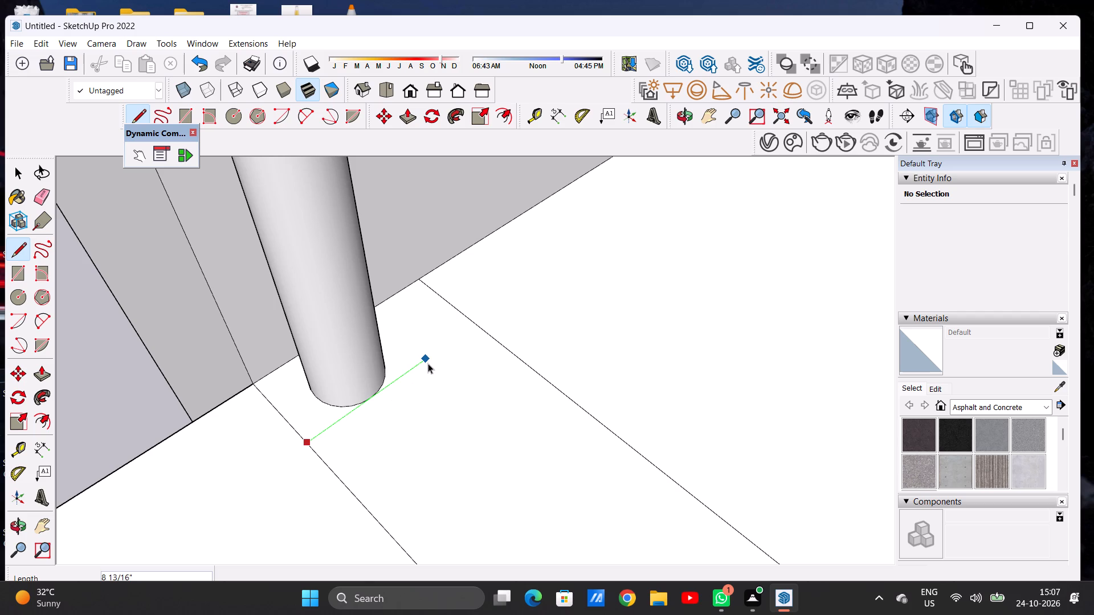
type("L")
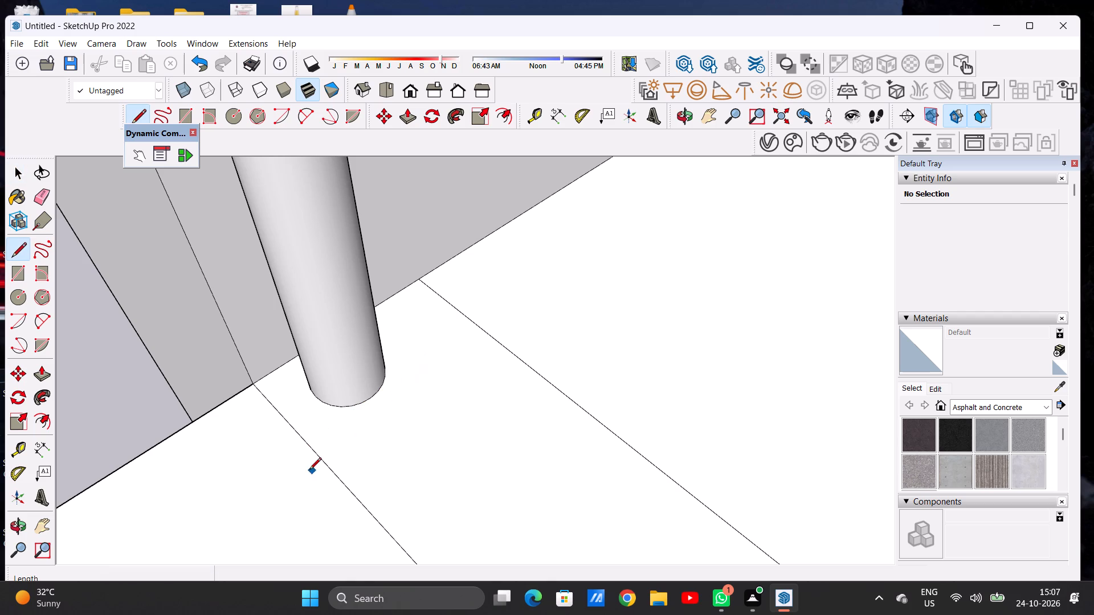
left_click(316, 460)
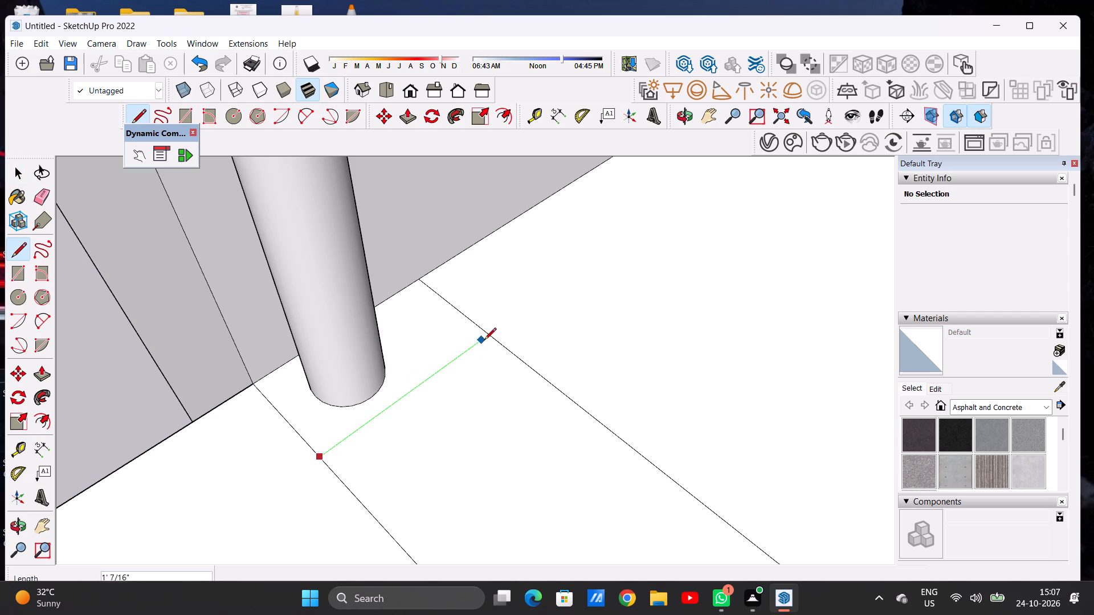
left_click(488, 337)
key("space")
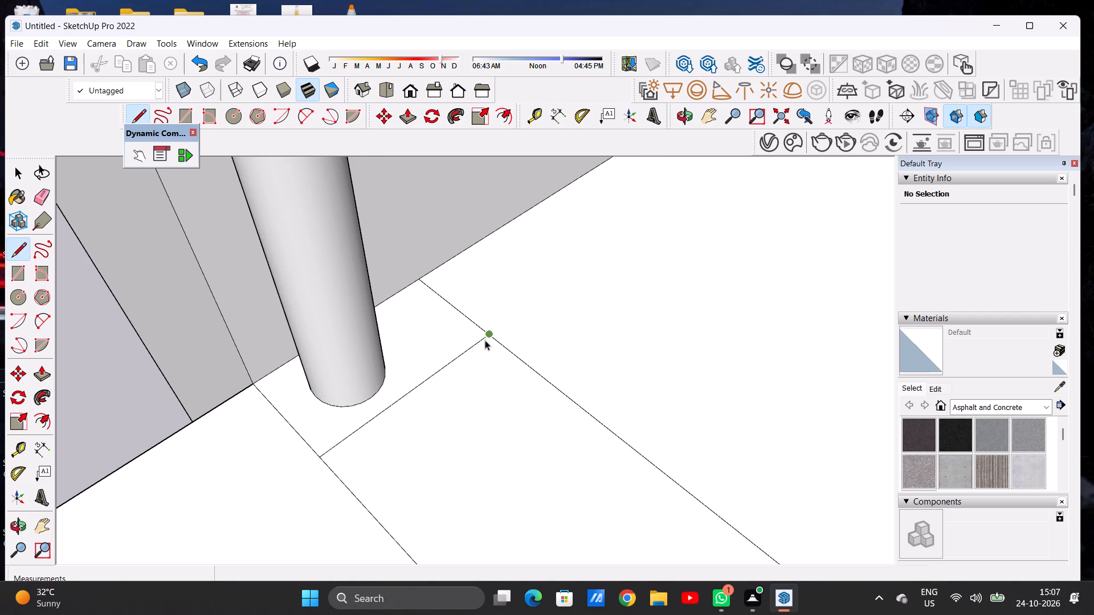
Move the cross line about 1 1/16" along the strip, closer to the outer column's post.
scroll(485, 340, "down", 2)
scroll(485, 340, "up", 1)
scroll(485, 339, "down", 5)
middle_click_drag(370, 401, 472, 436)
scroll(449, 433, "up", 15)
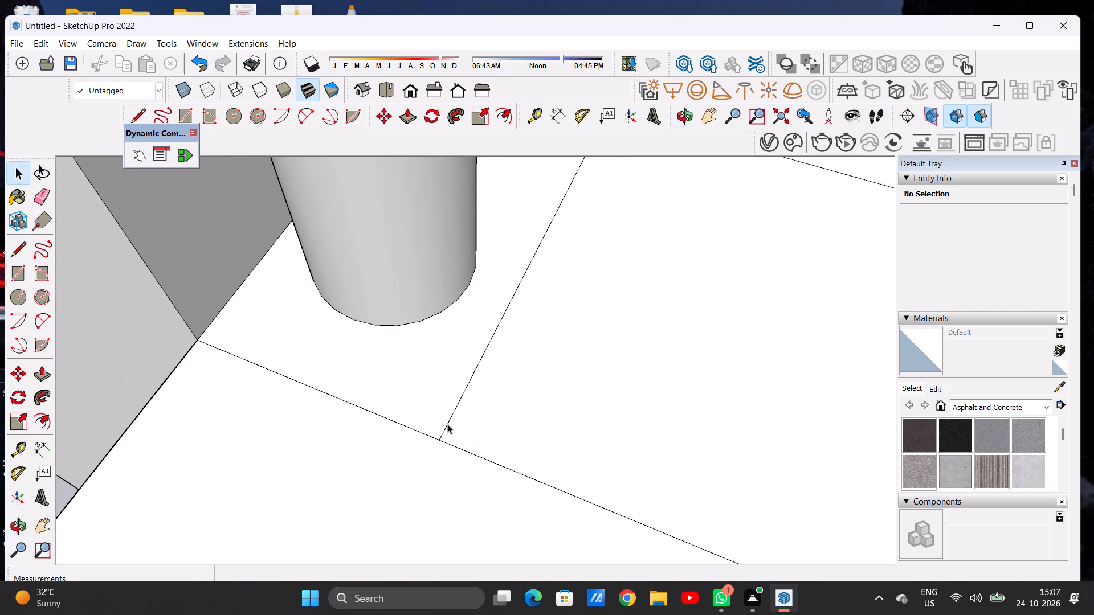
left_click(447, 424)
key("m")
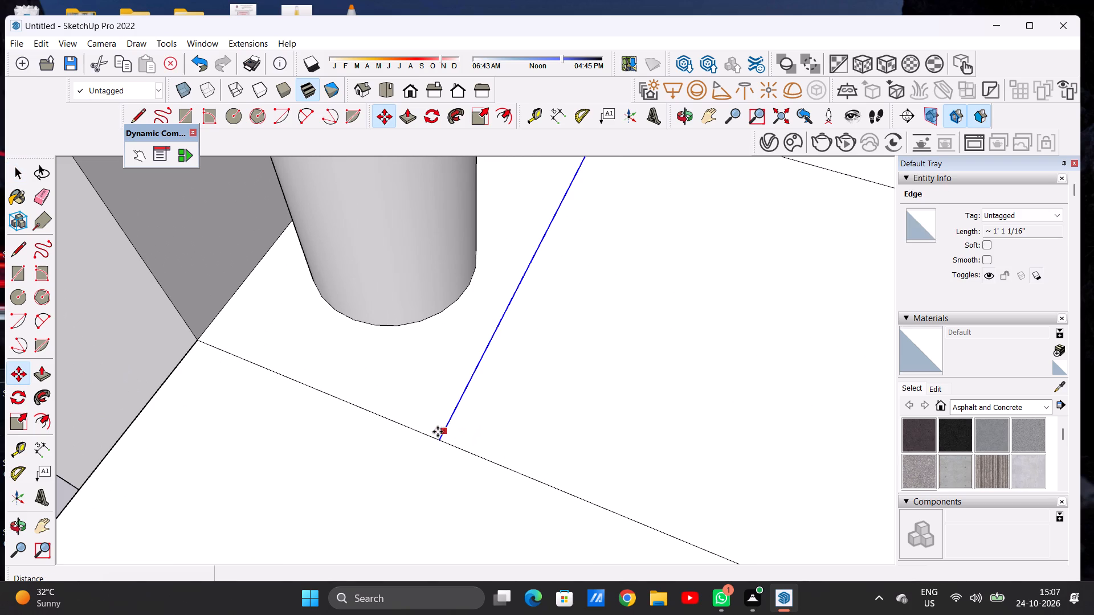
left_click(439, 442)
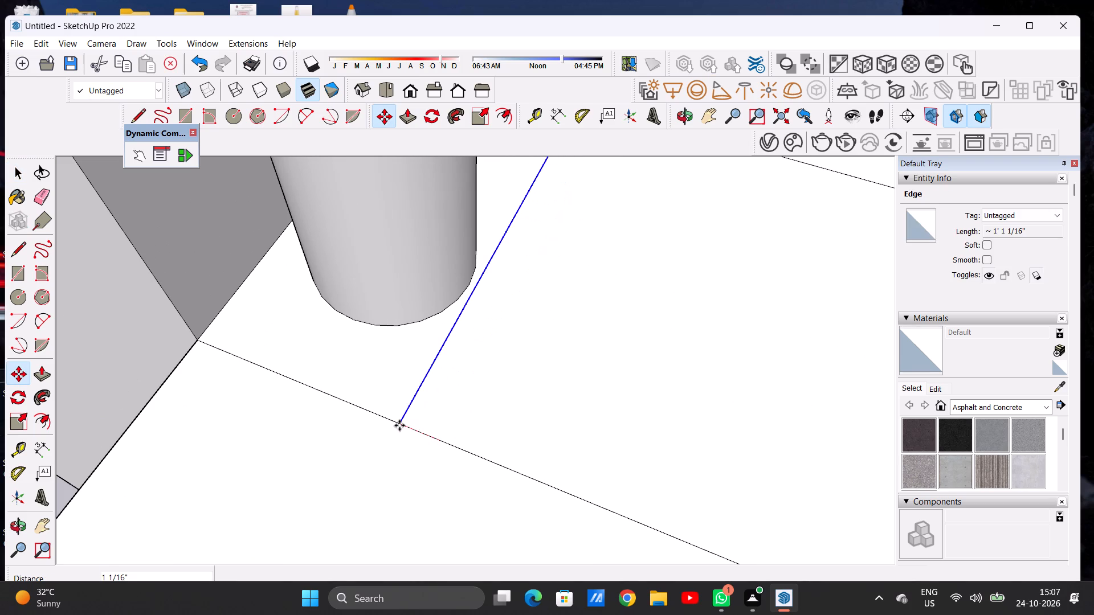
left_click(399, 425)
key("space")
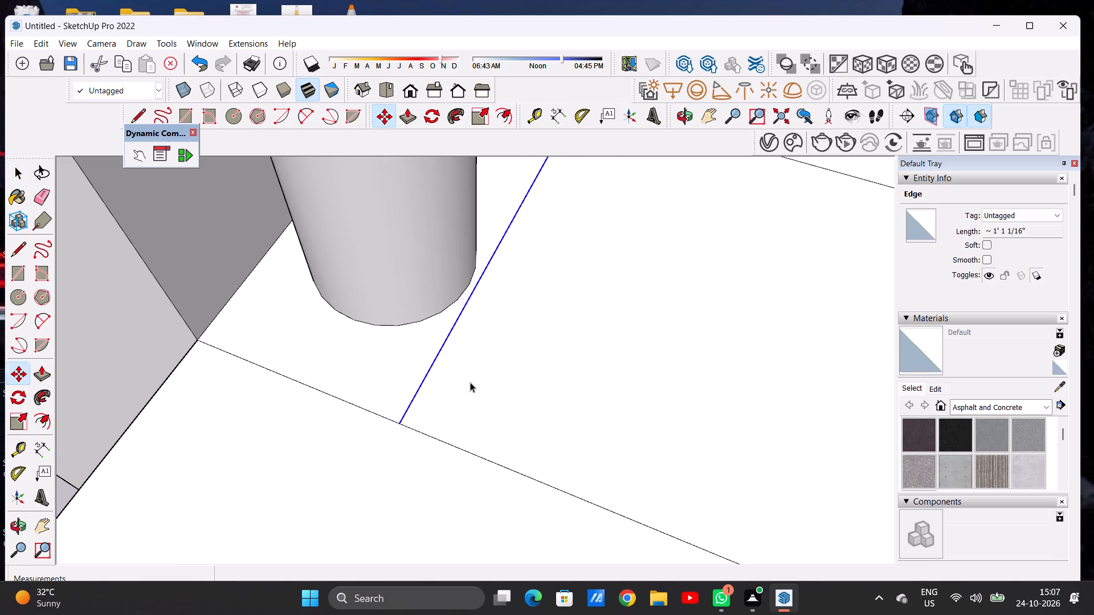
scroll(470, 382, "down", 20)
scroll(470, 382, "down", 6)
left_click(248, 413)
Draw a line about 1' 1 1/16" across the strip beside the middle post, on the side away from the outer column.
scroll(279, 399, "down", 6)
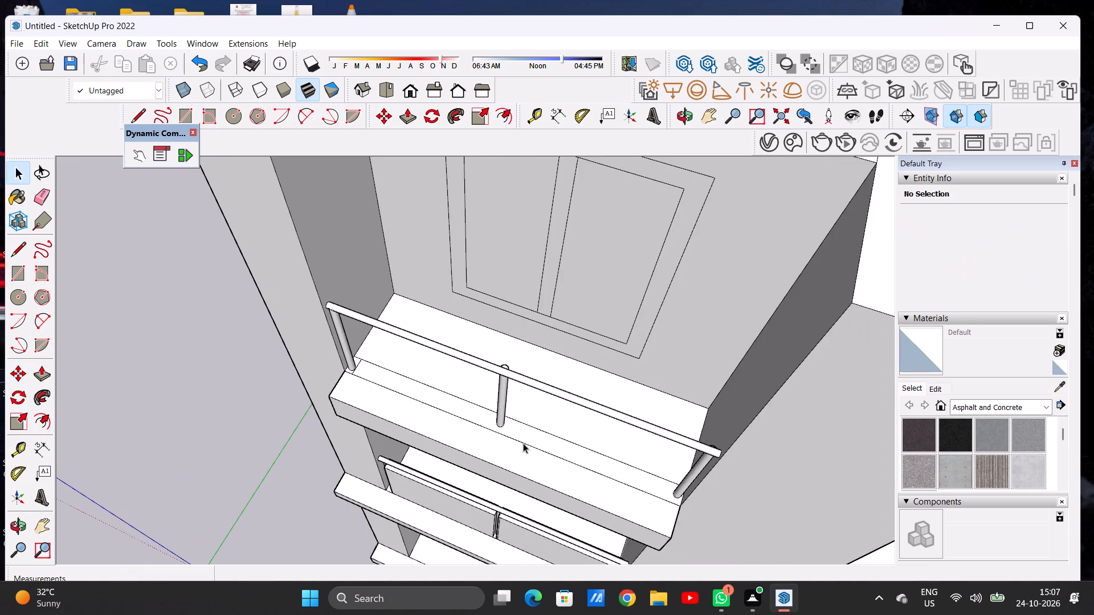
scroll(541, 445, "up", 12)
middle_click_drag(481, 408, 412, 429)
scroll(425, 425, "up", 5)
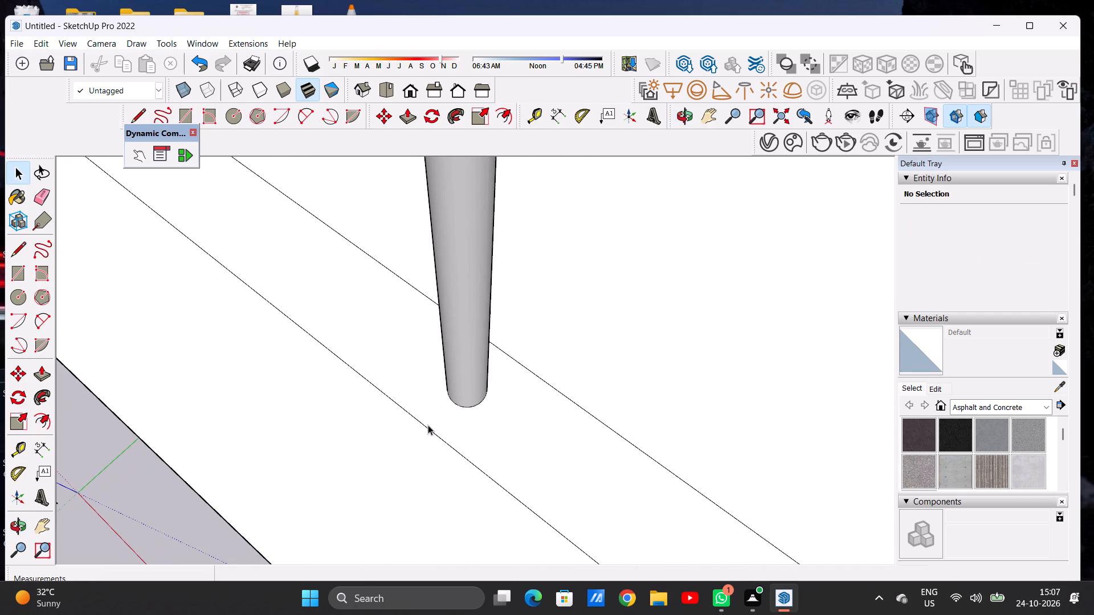
key("l")
left_click(445, 443)
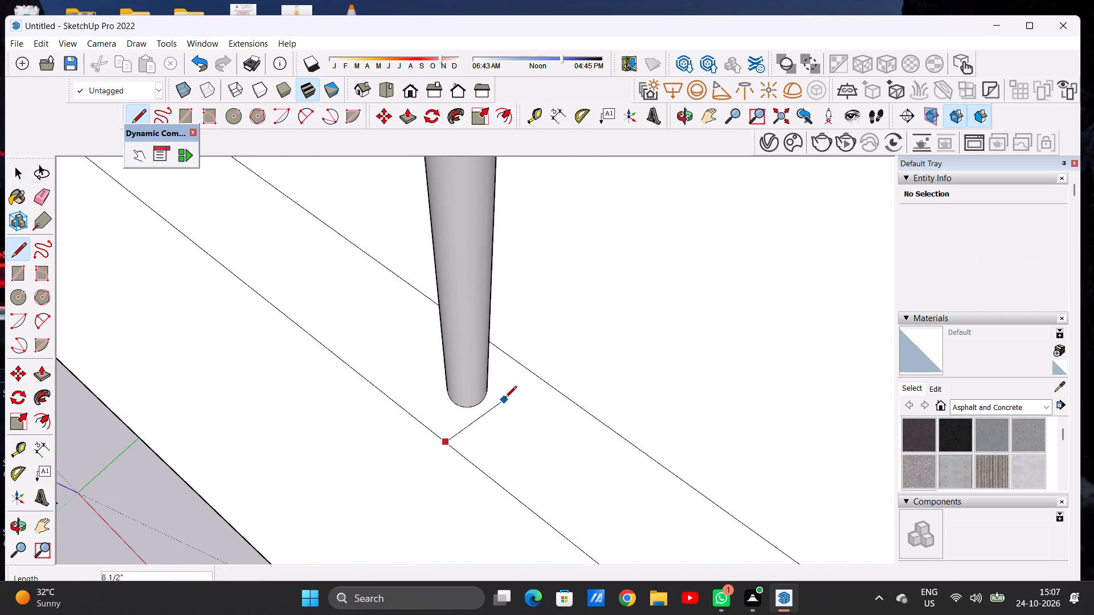
key("space")
type("L")
left_click(455, 445)
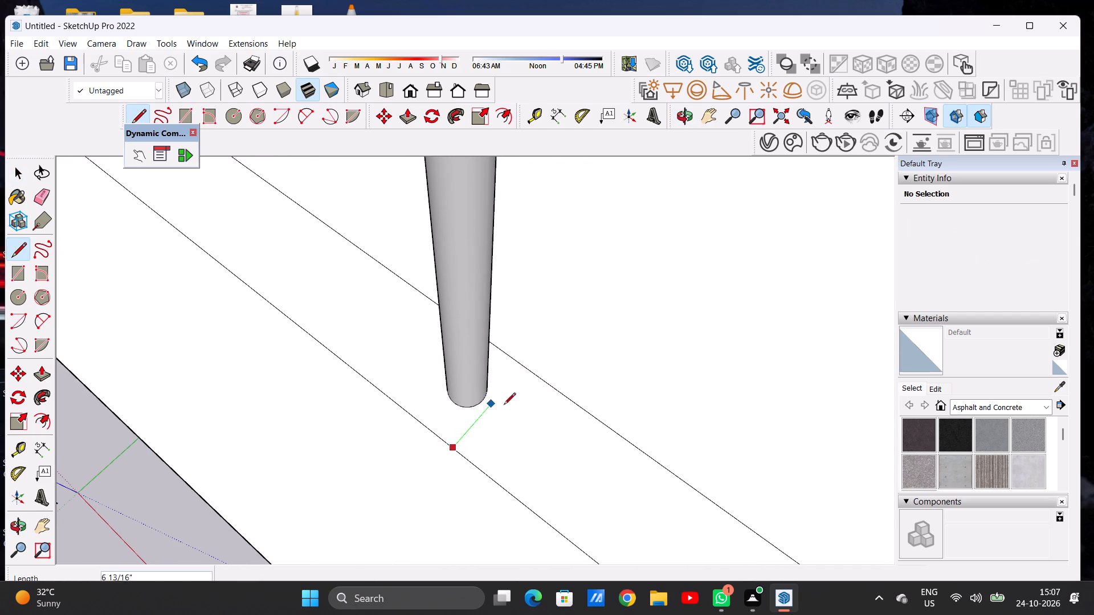
left_click(529, 368)
key("space")
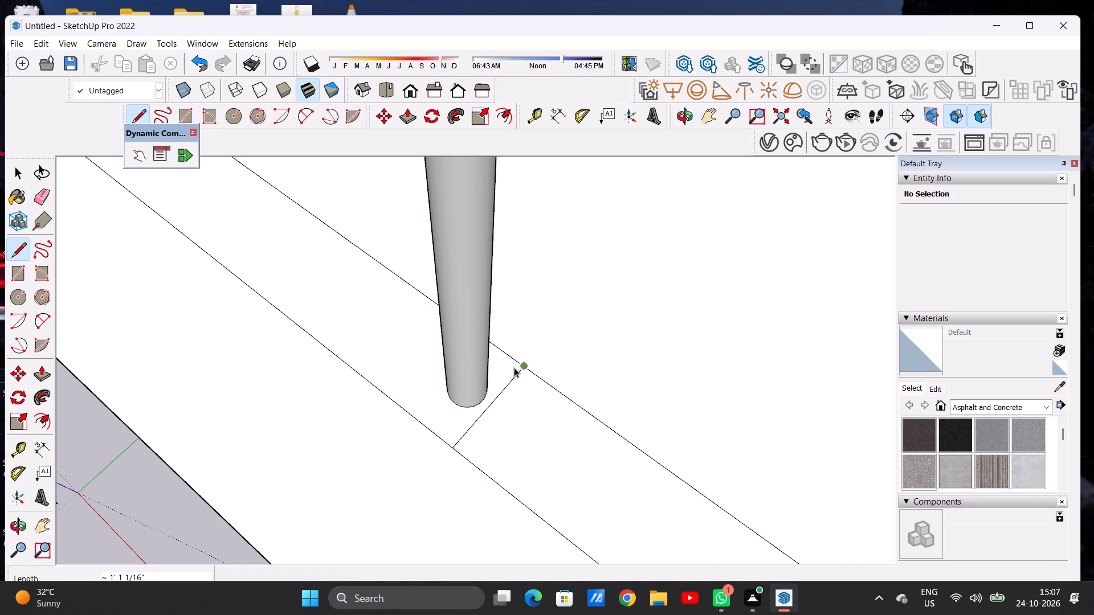
Move that cross line about 13/16" along the strip, closer to the middle post.
scroll(519, 359, "down", 6)
middle_click_drag(466, 395, 538, 410)
scroll(526, 399, "up", 15)
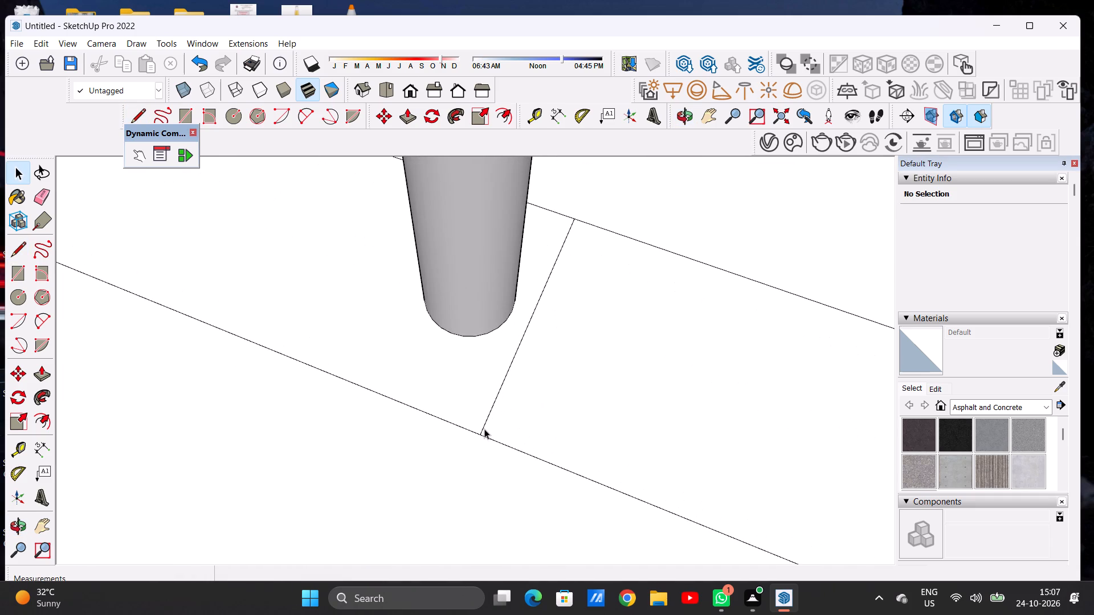
left_click(482, 429)
key("m")
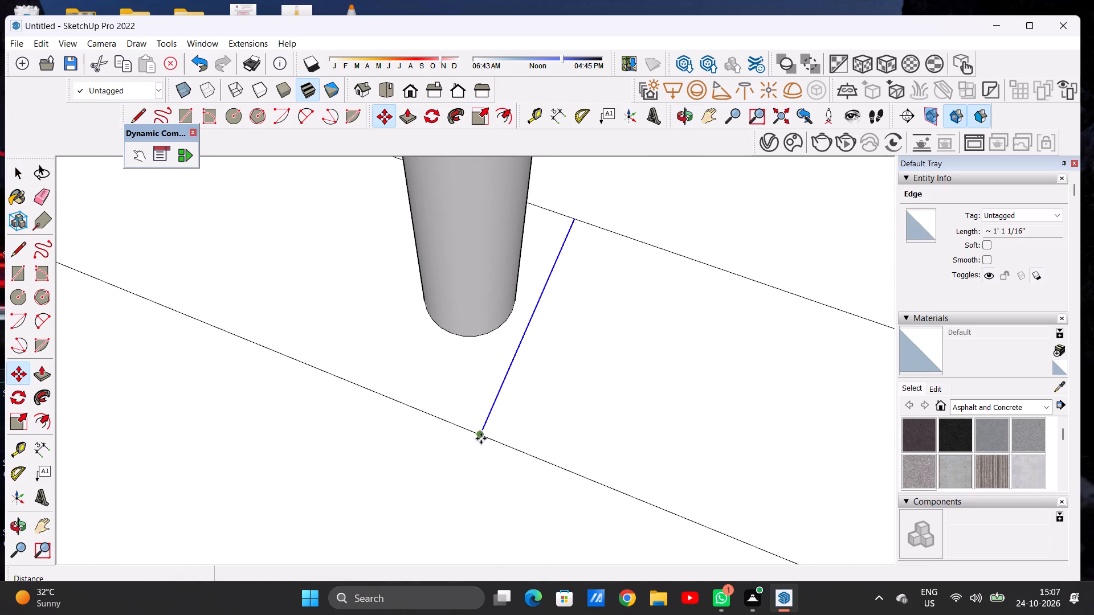
left_click(481, 438)
left_click(464, 428)
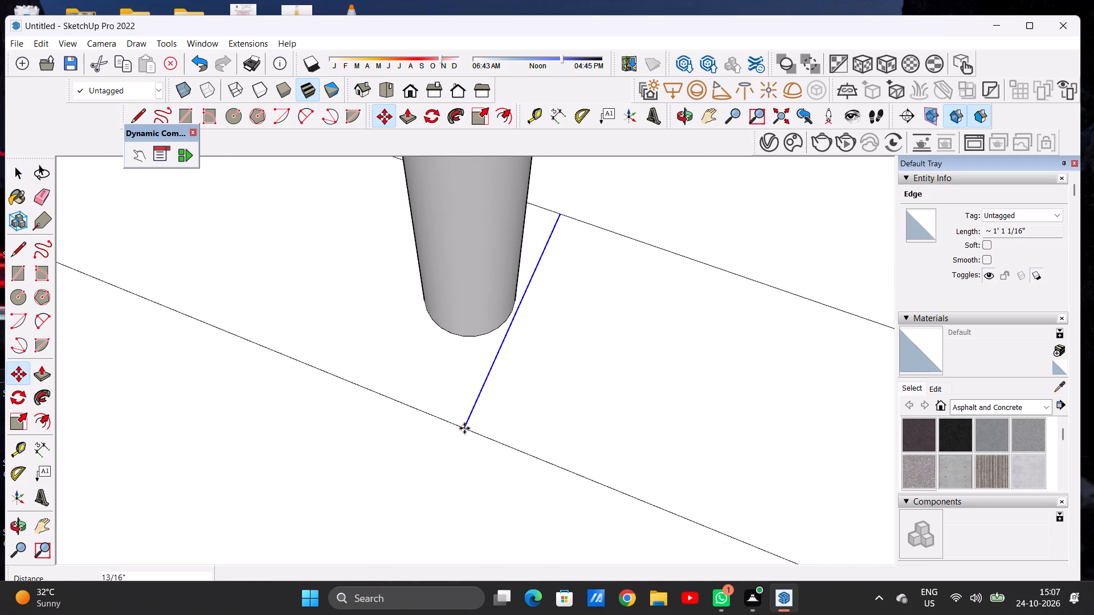
key("space")
scroll(528, 419, "down", 20)
scroll(528, 419, "down", 2)
left_click(288, 497)
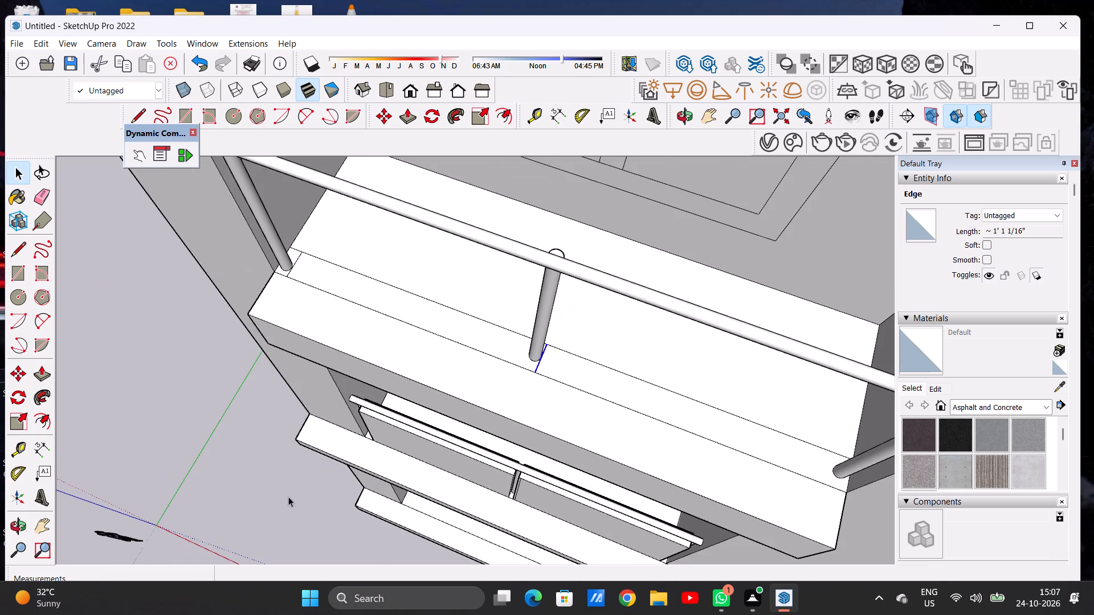
Draw a line about 1' 1 1/16" across the strip on the middle post's side facing the outer column.
scroll(519, 354, "down", 3)
middle_click_drag(515, 353, 618, 335)
scroll(534, 332, "up", 6)
scroll(534, 332, "down", 1)
middle_click_drag(536, 327, 550, 325)
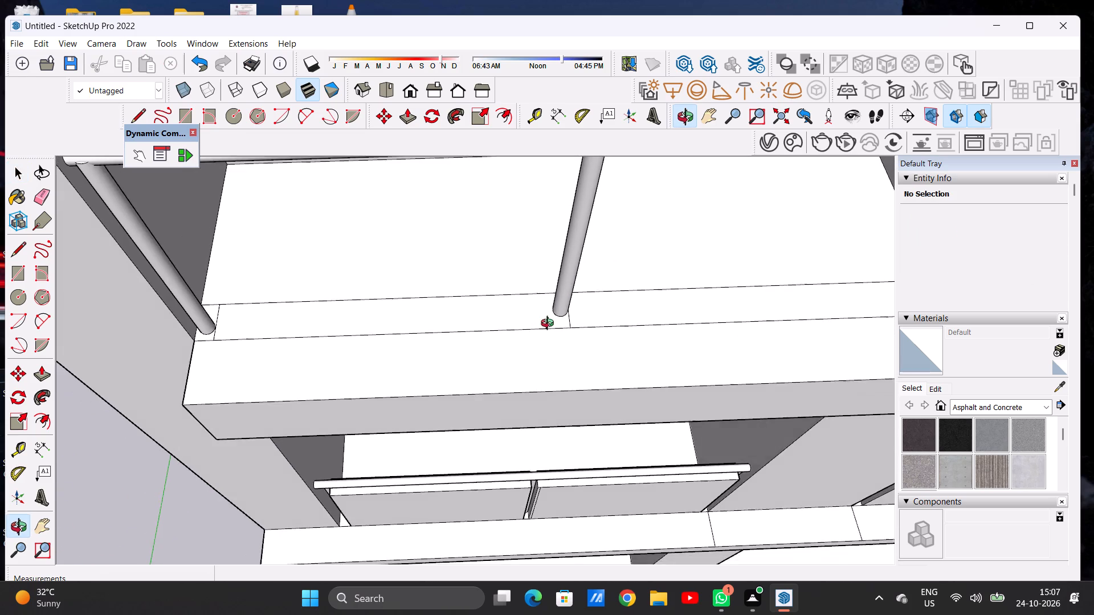
middle_click_drag(550, 325, 556, 313)
scroll(564, 296, "up", 7)
key("l")
scroll(542, 290, "up", 4)
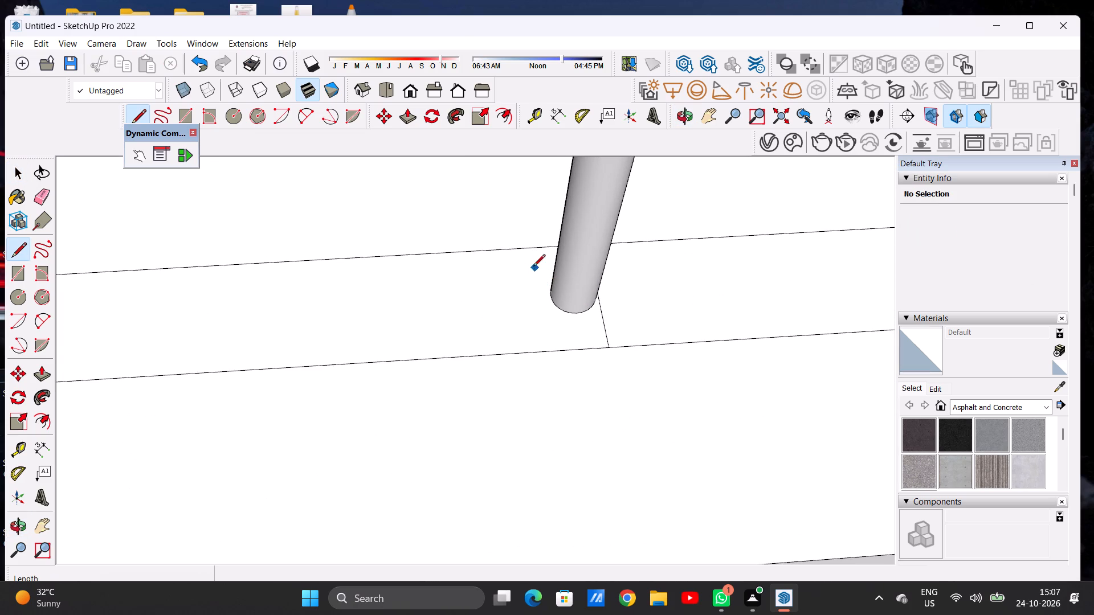
left_click(528, 248)
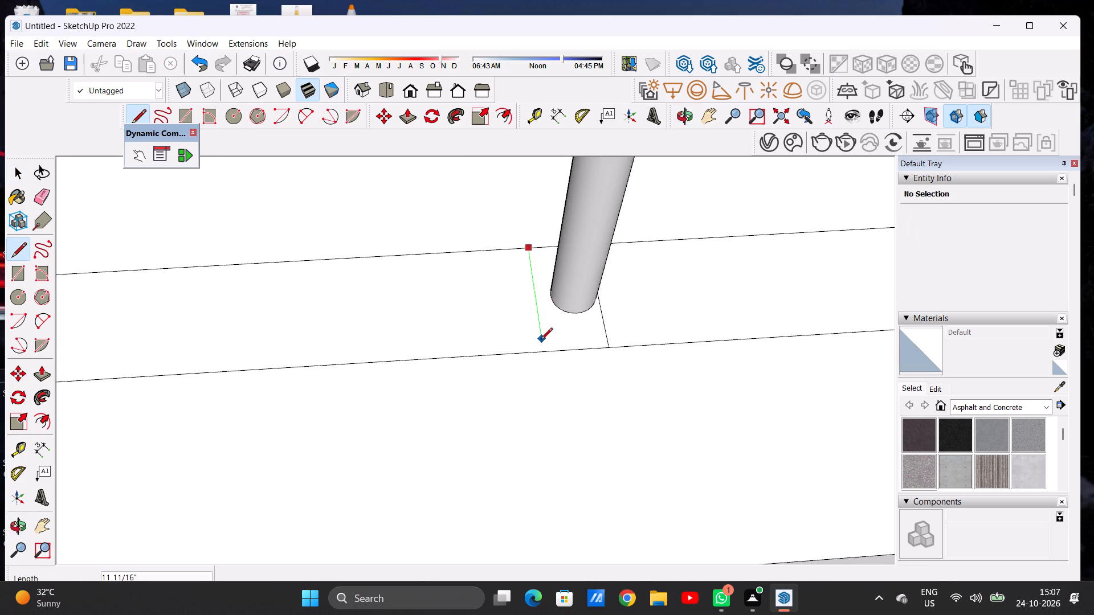
left_click(541, 351)
key("space")
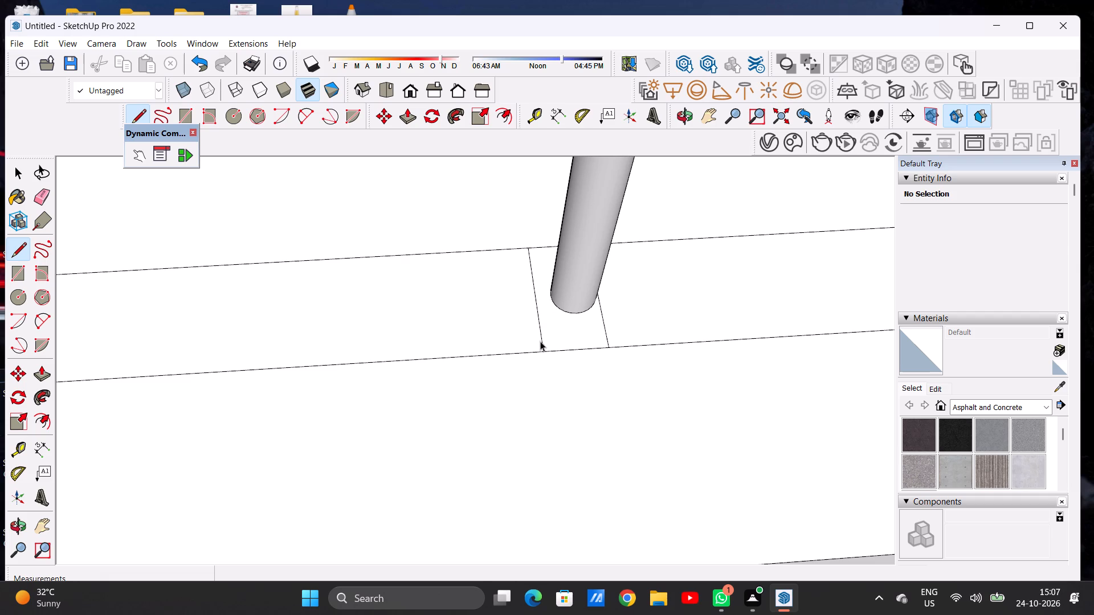
Move the new cross line about 1 1/4" along the strip, closer to the middle post.
left_click(542, 349)
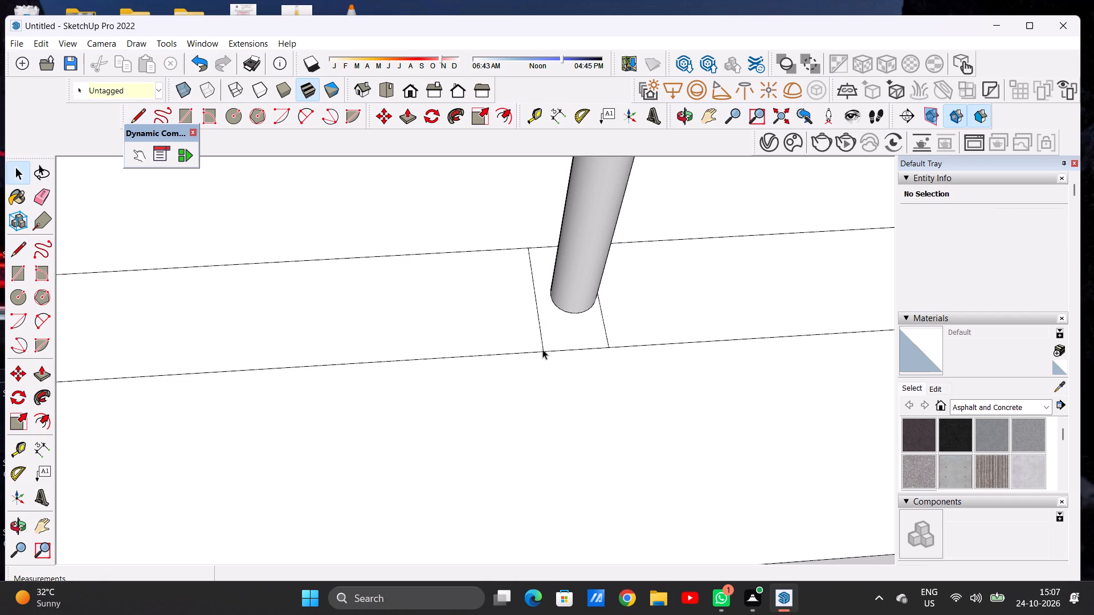
key("m")
left_click(542, 351)
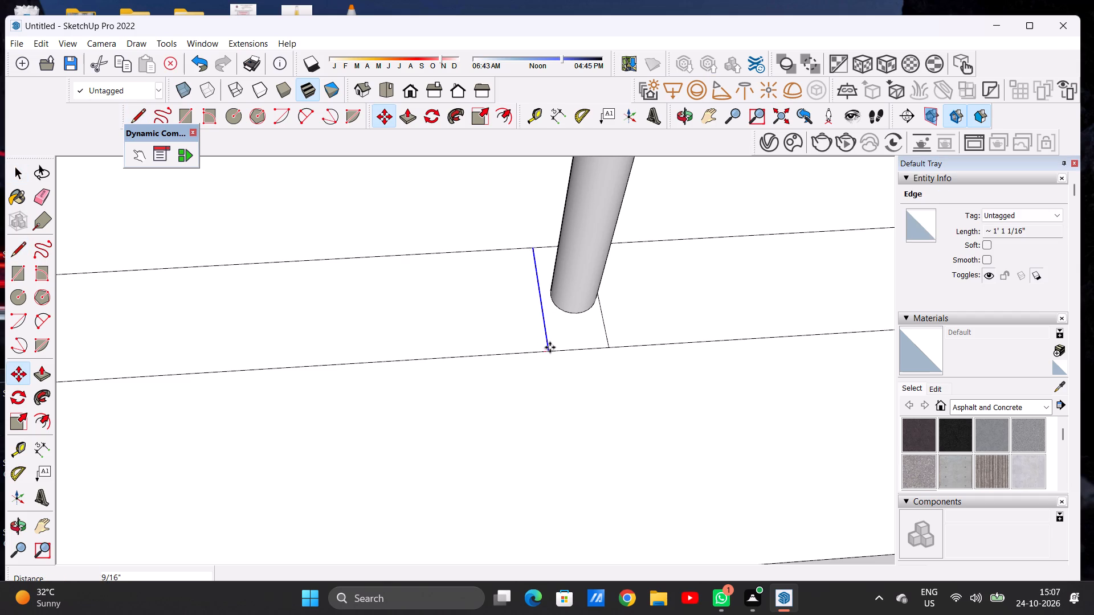
left_click(556, 346)
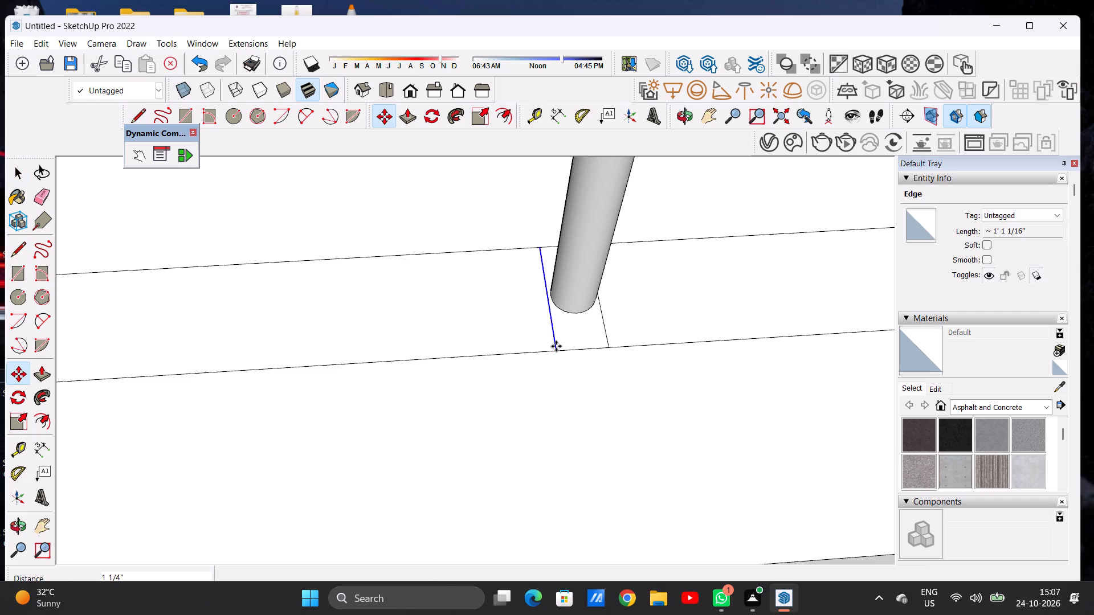
key("space")
scroll(462, 289, "down", 13)
scroll(477, 275, "up", 1)
scroll(480, 275, "down", 14)
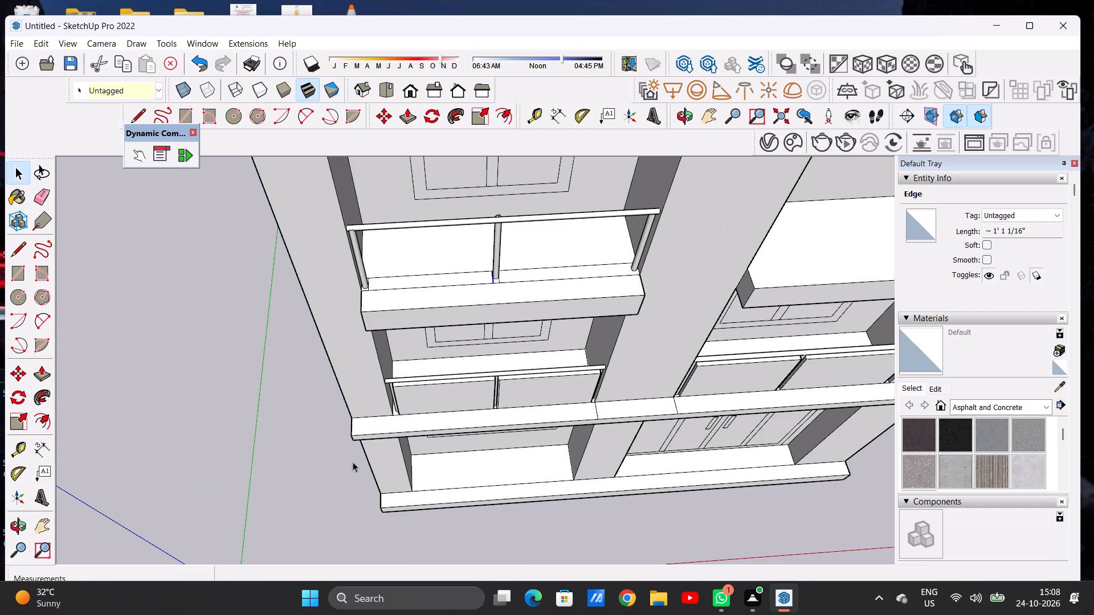
left_click(325, 480)
Draw a line about 1' 1 1/16" across the strip beside the post at the end opposite the outer column.
scroll(296, 479, "down", 2)
scroll(566, 296, "up", 8)
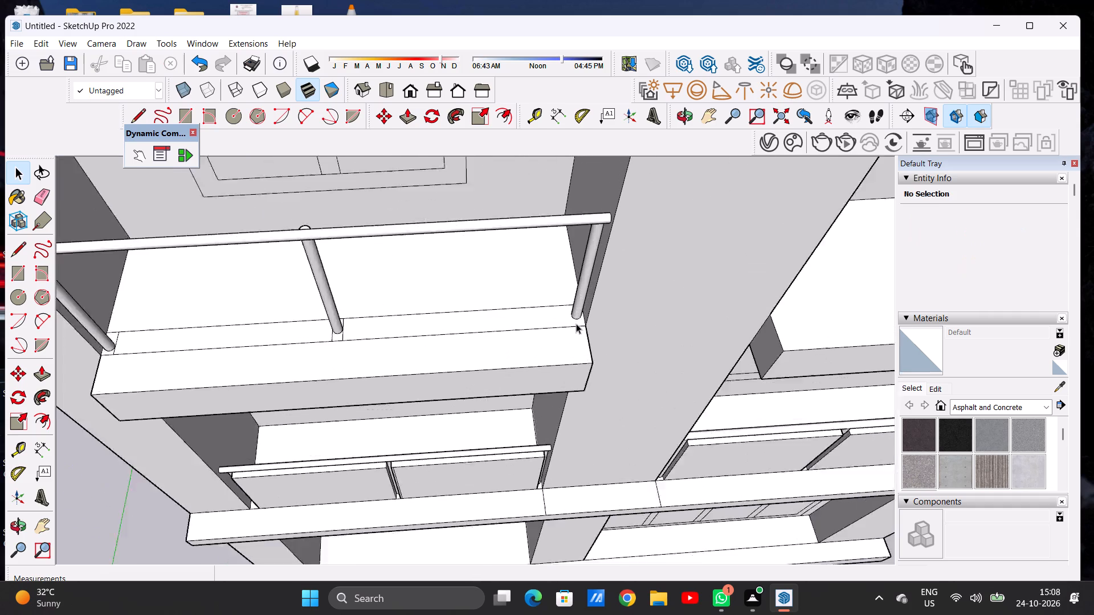
scroll(576, 323, "up", 13)
scroll(570, 314, "down", 1)
key("l")
scroll(570, 314, "up", 5)
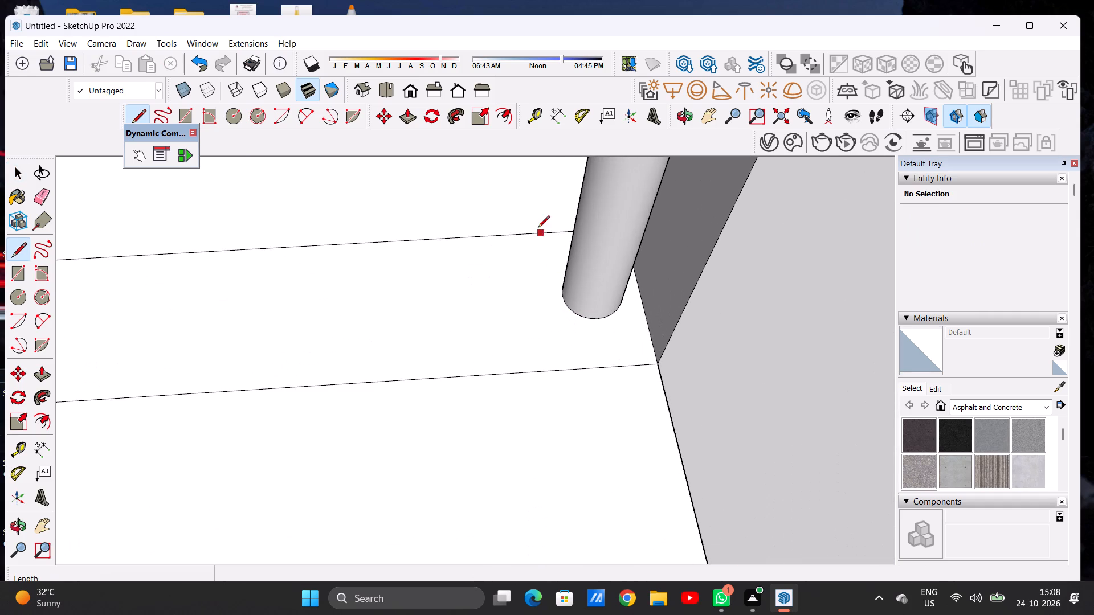
left_click(541, 236)
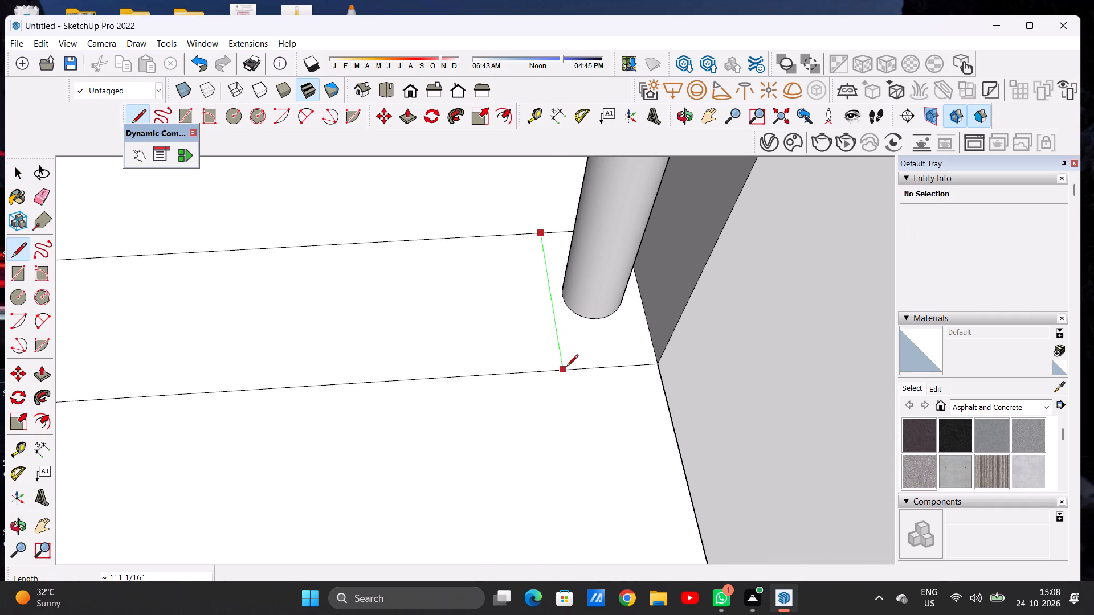
left_click(566, 367)
key("space")
Move the new cross line about 1/2" along the strip, closer to the post at the end opposite the outer column.
scroll(560, 367, "up", 5)
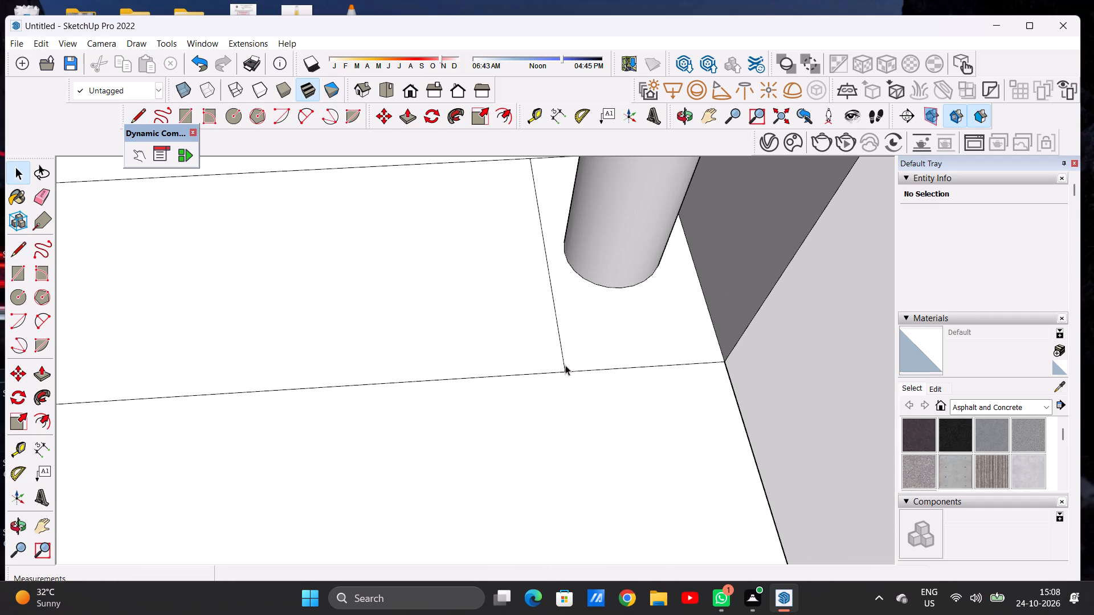
left_click(564, 368)
key("m")
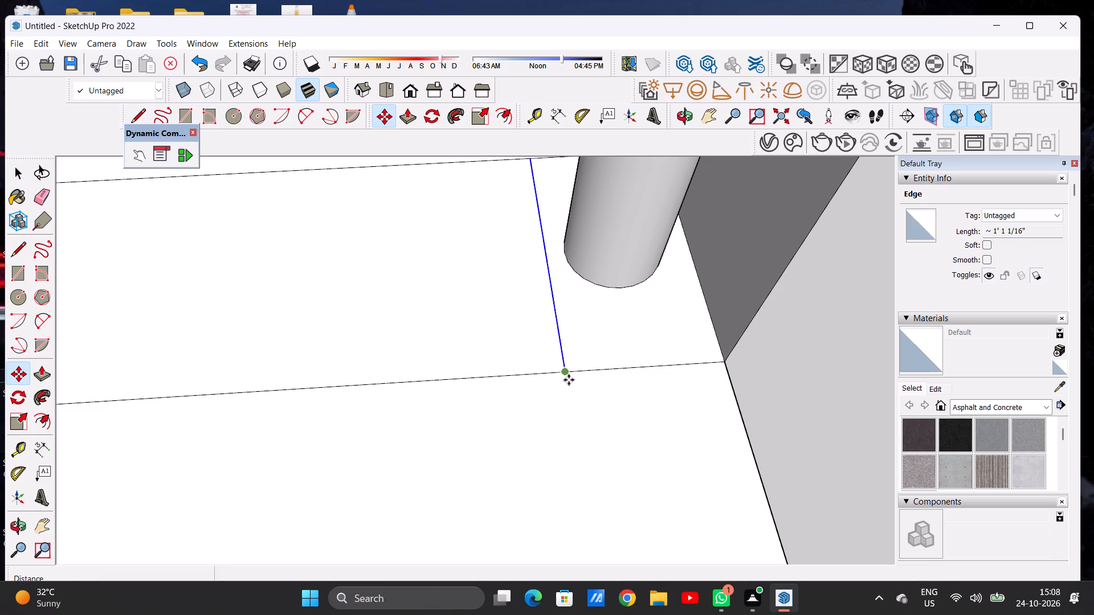
left_click(566, 372)
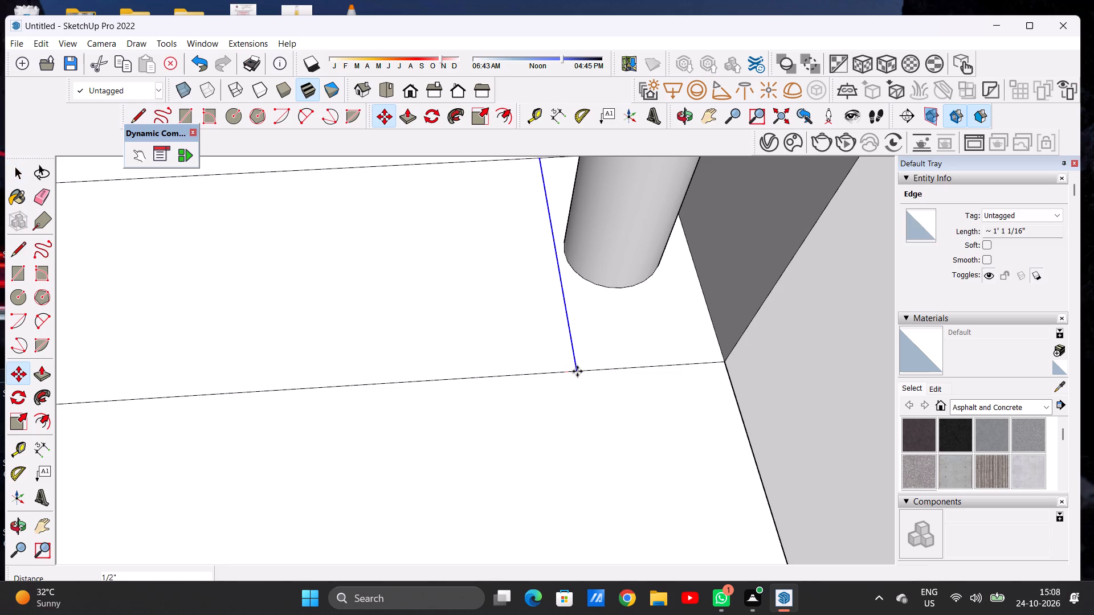
left_click(581, 370)
key("space")
scroll(594, 343, "down", 18)
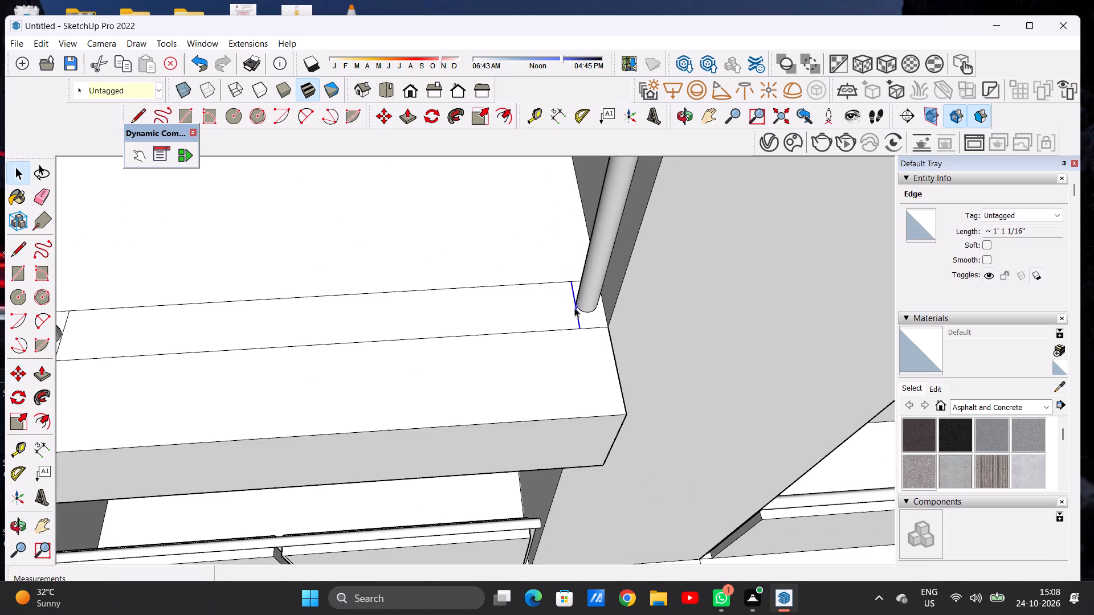
left_click(703, 309)
Draw a lengthwise line about 8' 8 7/8" along the strip between the cross lines beside the outer-column post and the middle post.
scroll(568, 355, "down", 19)
scroll(575, 351, "up", 1)
scroll(573, 351, "down", 1)
scroll(568, 351, "up", 4)
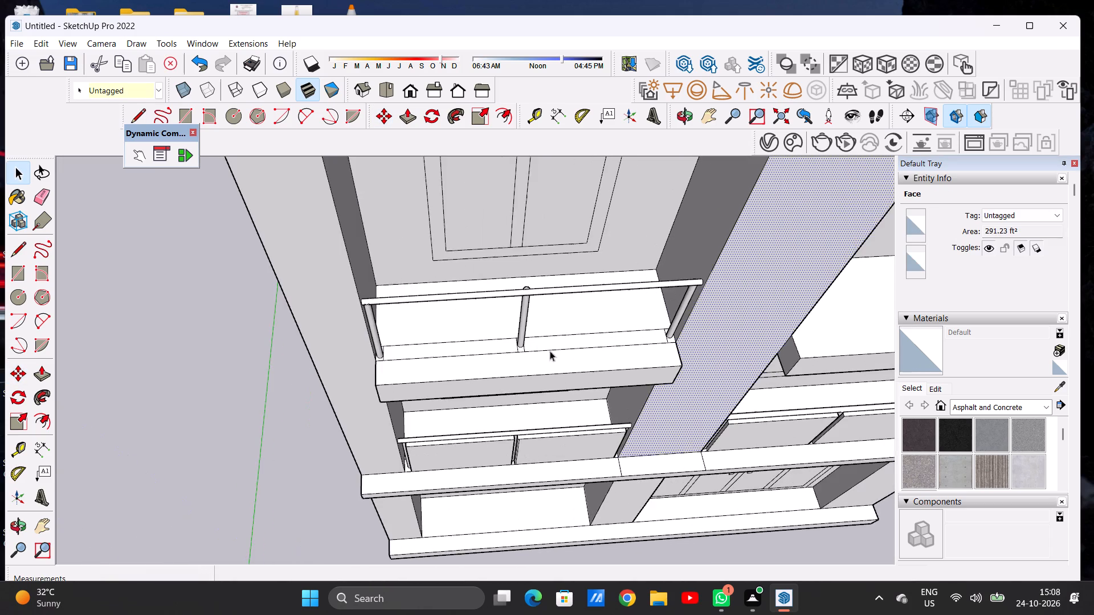
middle_click_drag(550, 352, 500, 297)
scroll(534, 327, "up", 1)
scroll(495, 296, "up", 6)
scroll(488, 337, "down", 3)
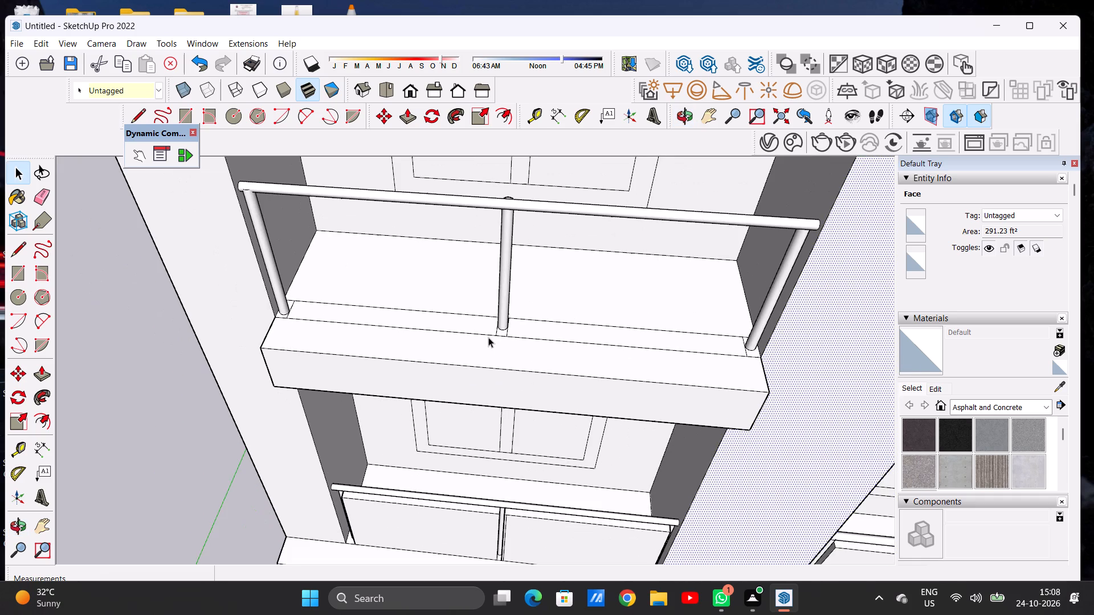
key("p")
key("space")
scroll(472, 323, "down", 5)
middle_click_drag(410, 311, 421, 330)
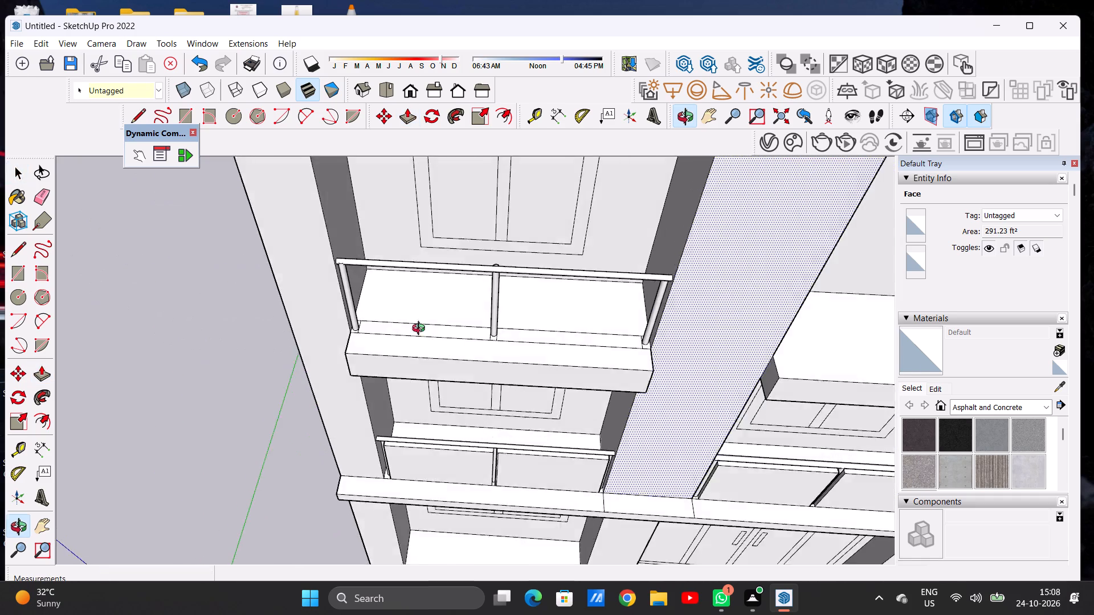
middle_click_drag(421, 330, 443, 377)
scroll(455, 365, "up", 3)
scroll(455, 365, "down", 1)
scroll(455, 365, "up", 2)
key("l")
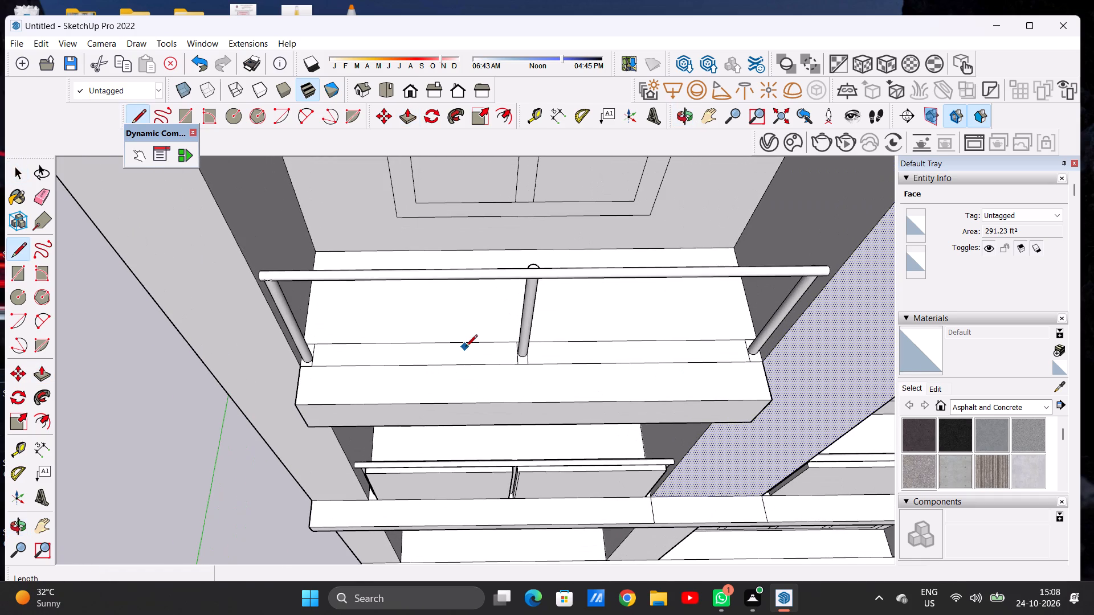
scroll(472, 349, "up", 7)
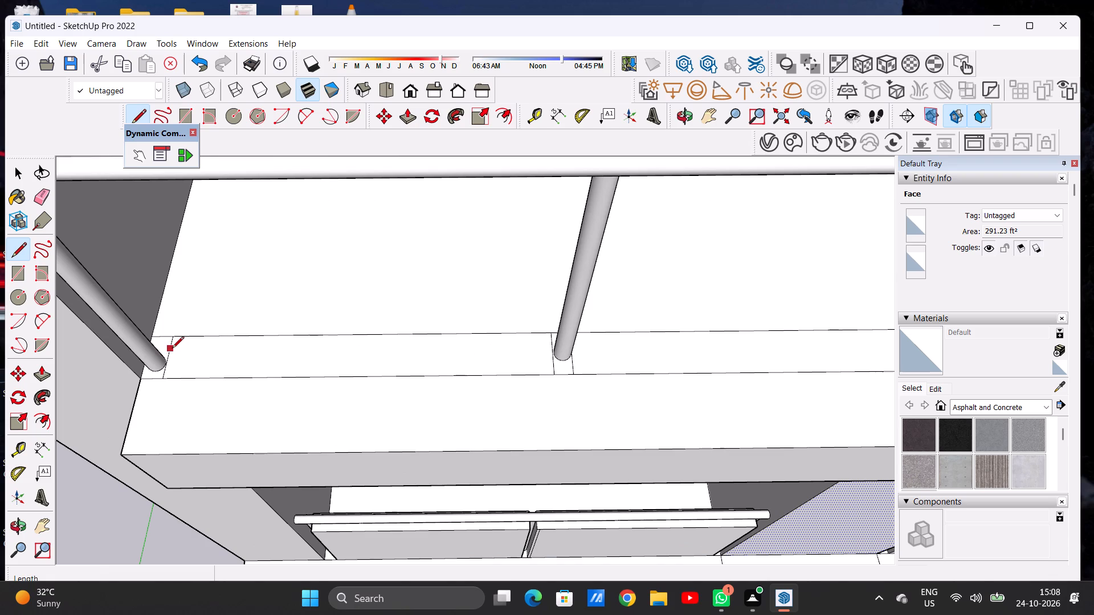
scroll(178, 355, "up", 5)
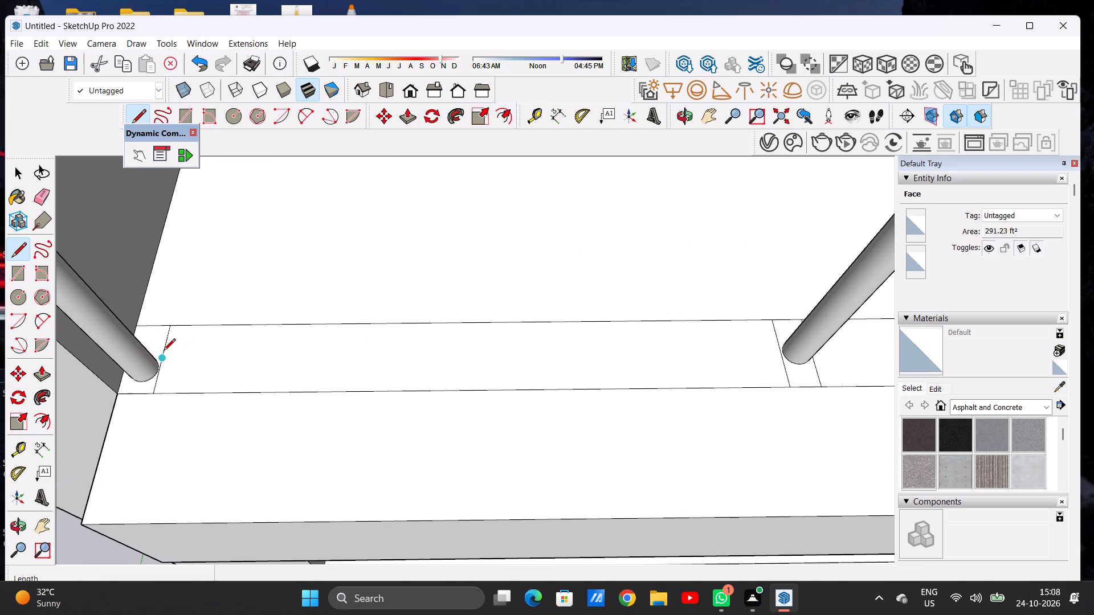
left_click(164, 350)
left_click(778, 345)
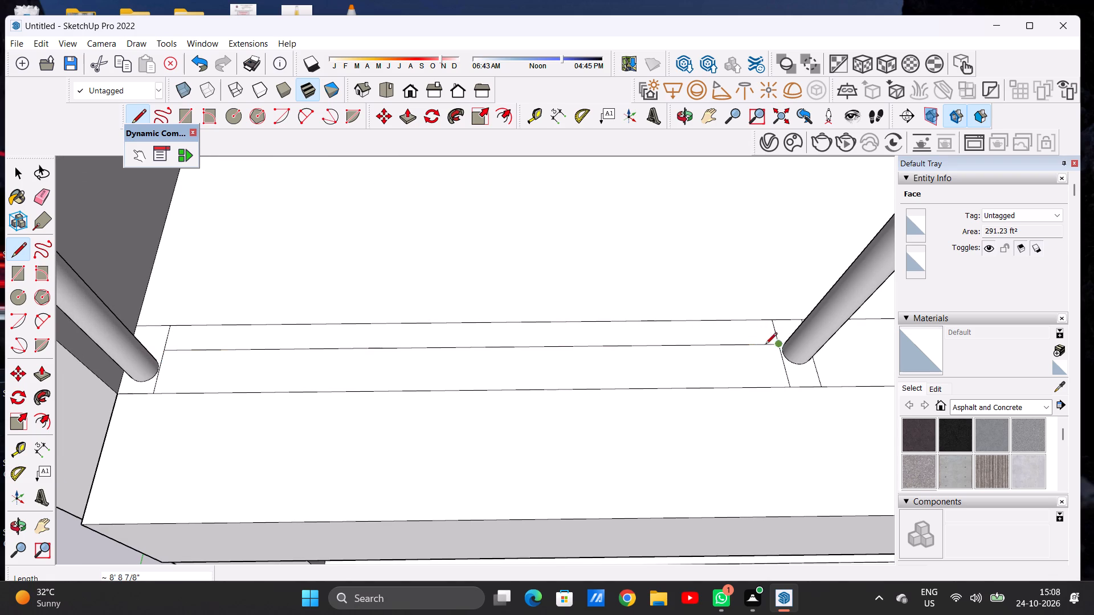
Draw a lengthwise line about 9' 5 1/2" along the strip from the middle post's far cross line to the opposite end post's cross line.
scroll(301, 351, "down", 12)
scroll(462, 350, "up", 19)
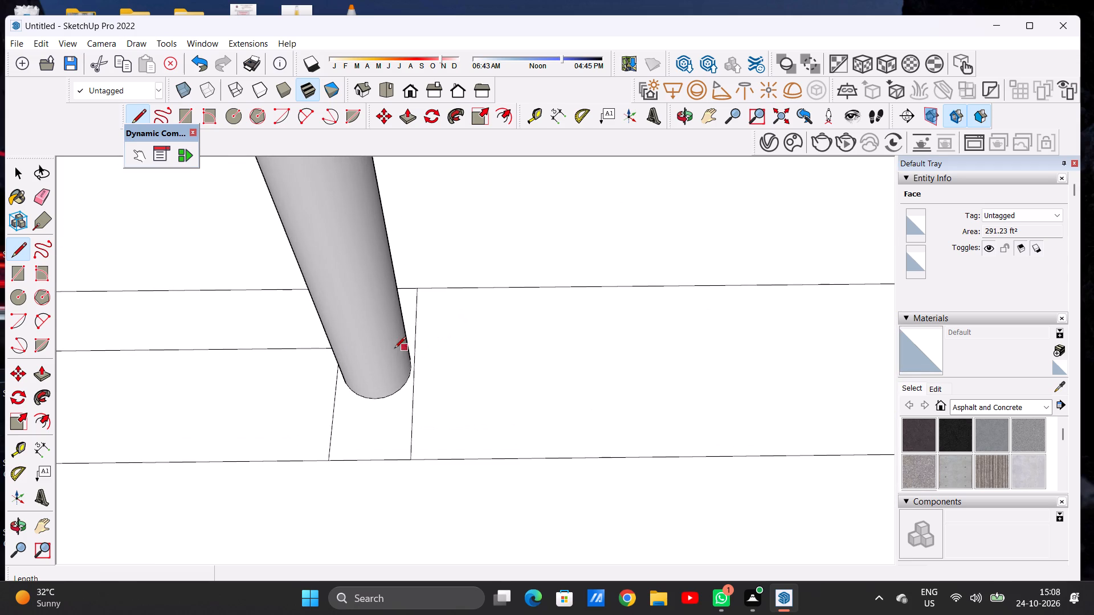
left_click(419, 347)
scroll(528, 350, "down", 12)
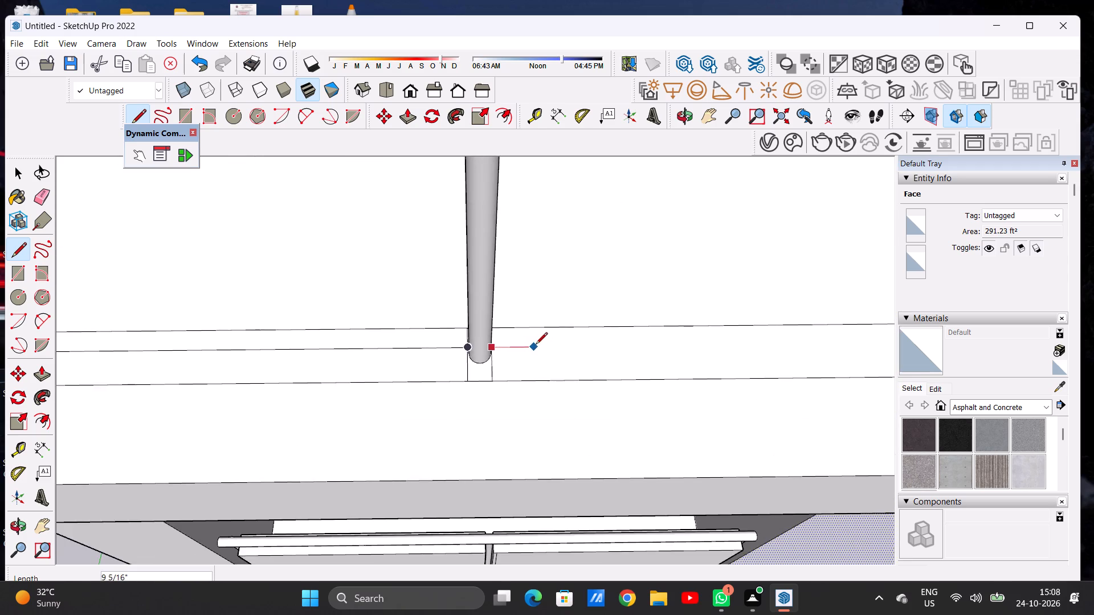
scroll(534, 343, "down", 6)
scroll(770, 335, "up", 7)
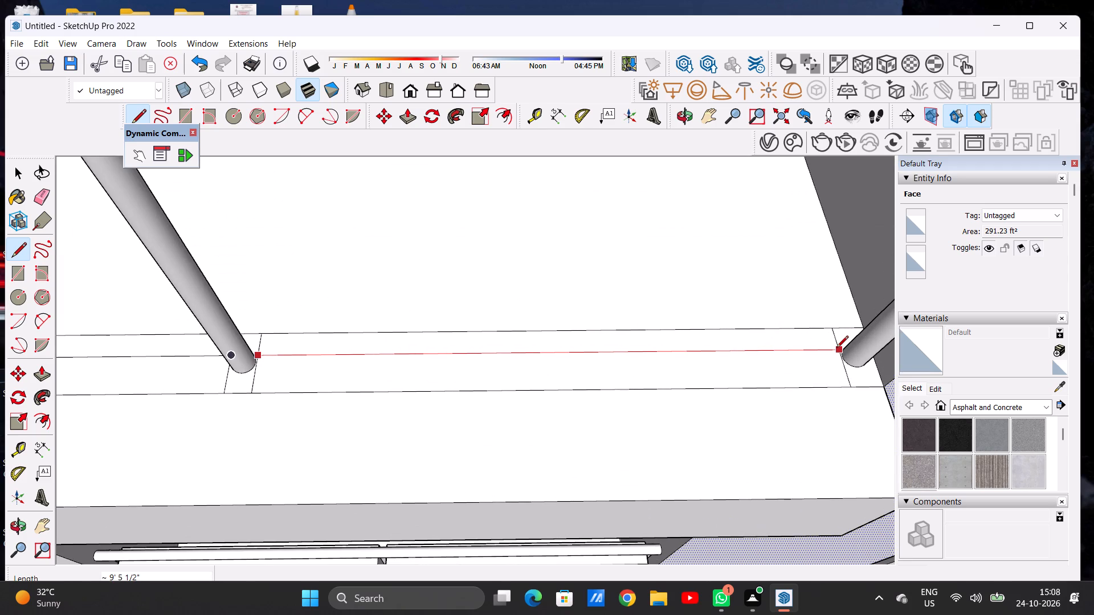
left_click(836, 348)
key("space")
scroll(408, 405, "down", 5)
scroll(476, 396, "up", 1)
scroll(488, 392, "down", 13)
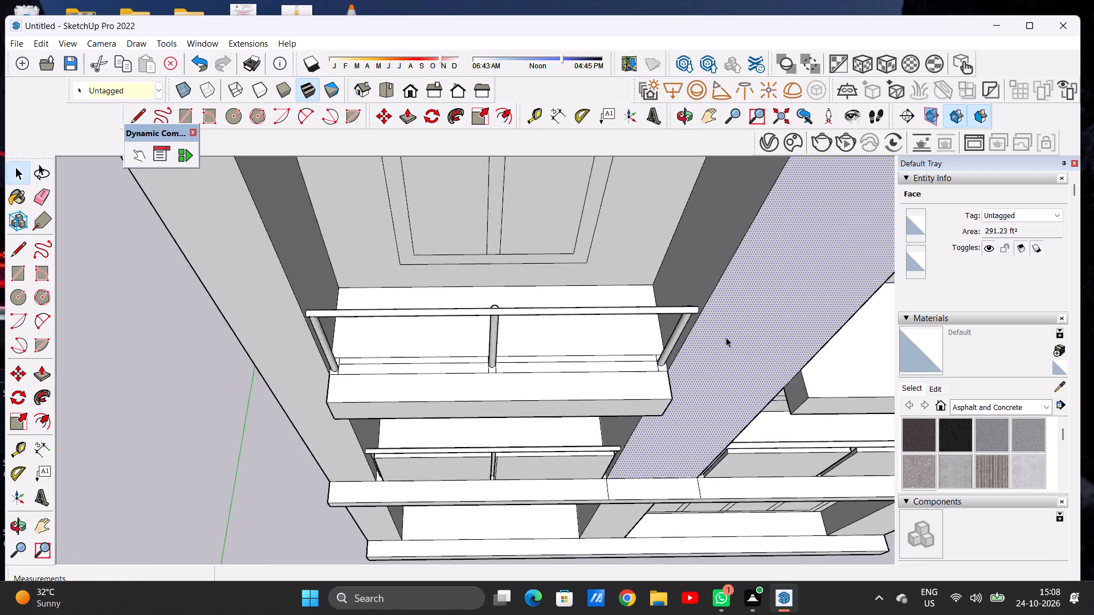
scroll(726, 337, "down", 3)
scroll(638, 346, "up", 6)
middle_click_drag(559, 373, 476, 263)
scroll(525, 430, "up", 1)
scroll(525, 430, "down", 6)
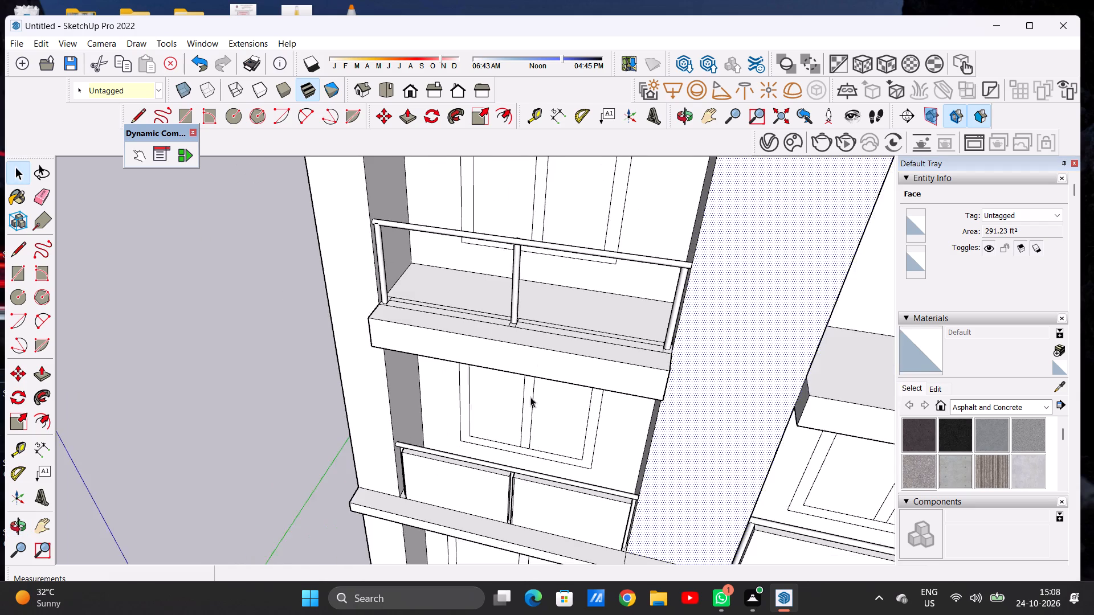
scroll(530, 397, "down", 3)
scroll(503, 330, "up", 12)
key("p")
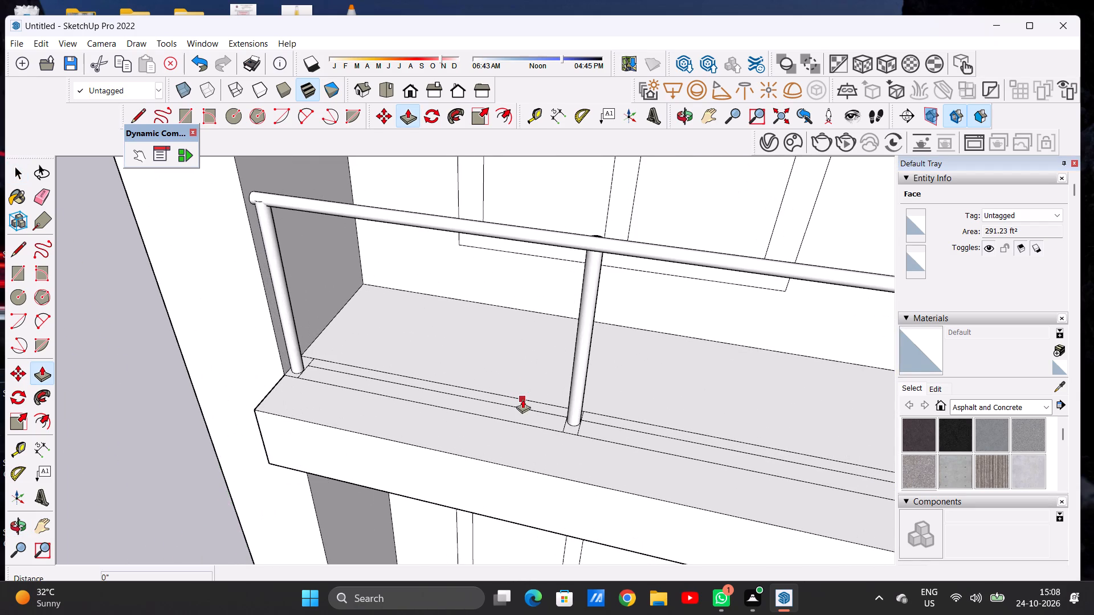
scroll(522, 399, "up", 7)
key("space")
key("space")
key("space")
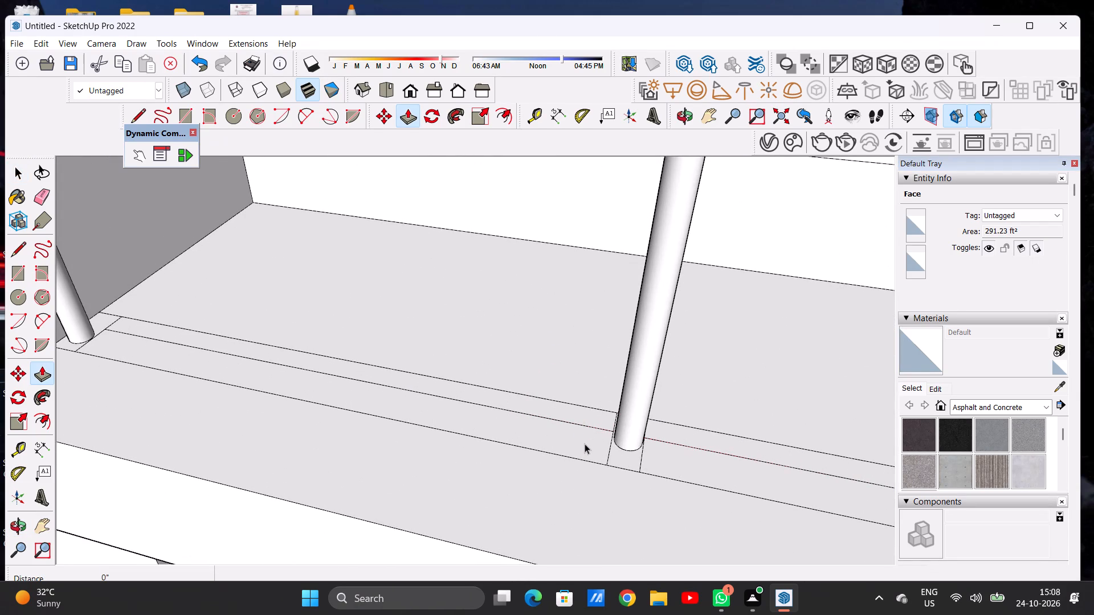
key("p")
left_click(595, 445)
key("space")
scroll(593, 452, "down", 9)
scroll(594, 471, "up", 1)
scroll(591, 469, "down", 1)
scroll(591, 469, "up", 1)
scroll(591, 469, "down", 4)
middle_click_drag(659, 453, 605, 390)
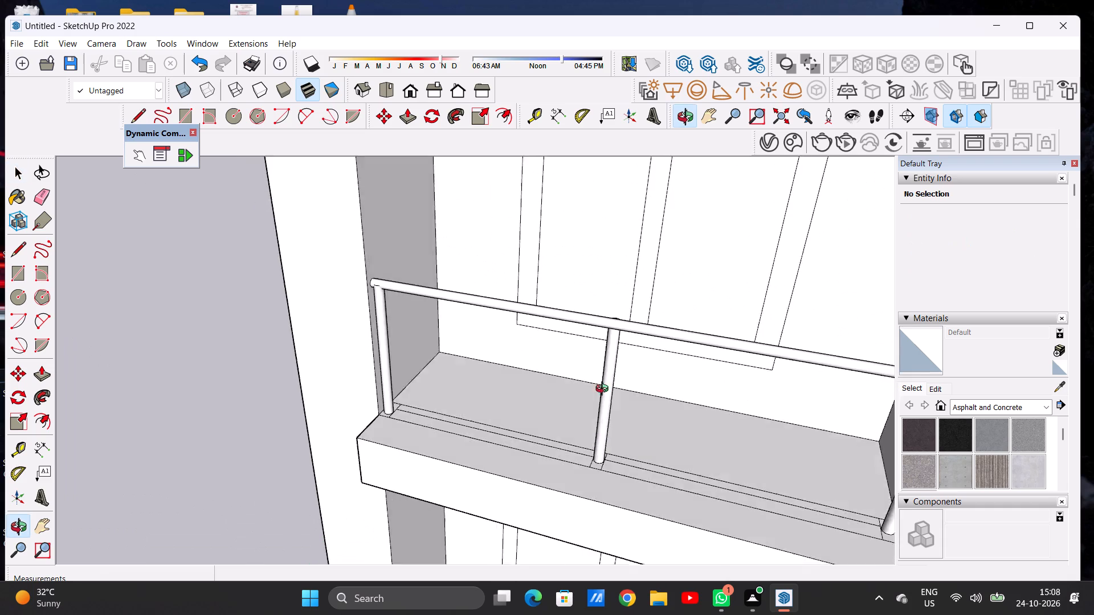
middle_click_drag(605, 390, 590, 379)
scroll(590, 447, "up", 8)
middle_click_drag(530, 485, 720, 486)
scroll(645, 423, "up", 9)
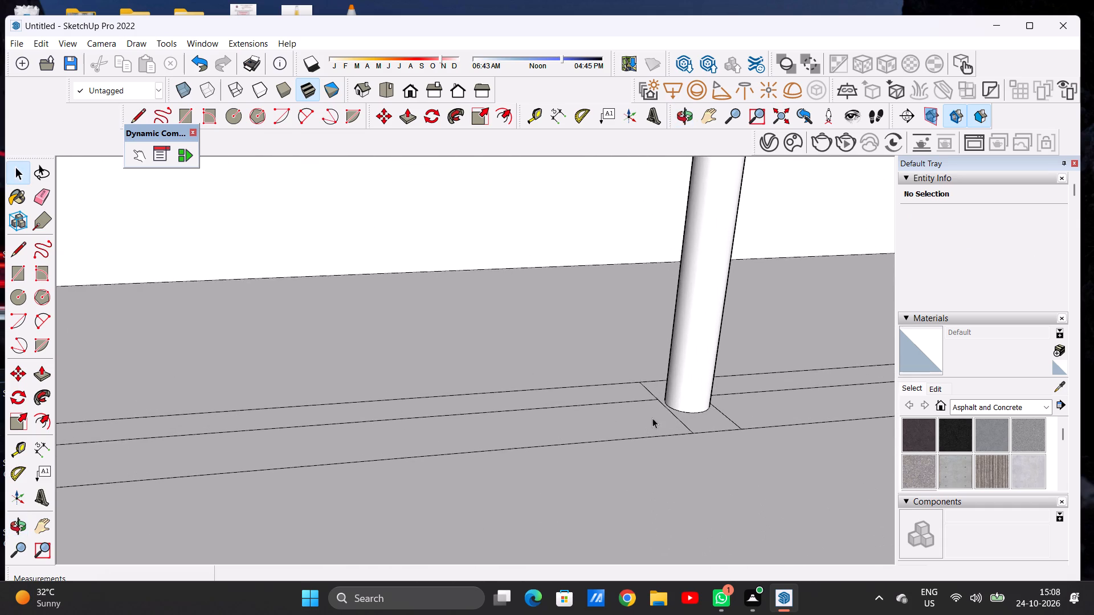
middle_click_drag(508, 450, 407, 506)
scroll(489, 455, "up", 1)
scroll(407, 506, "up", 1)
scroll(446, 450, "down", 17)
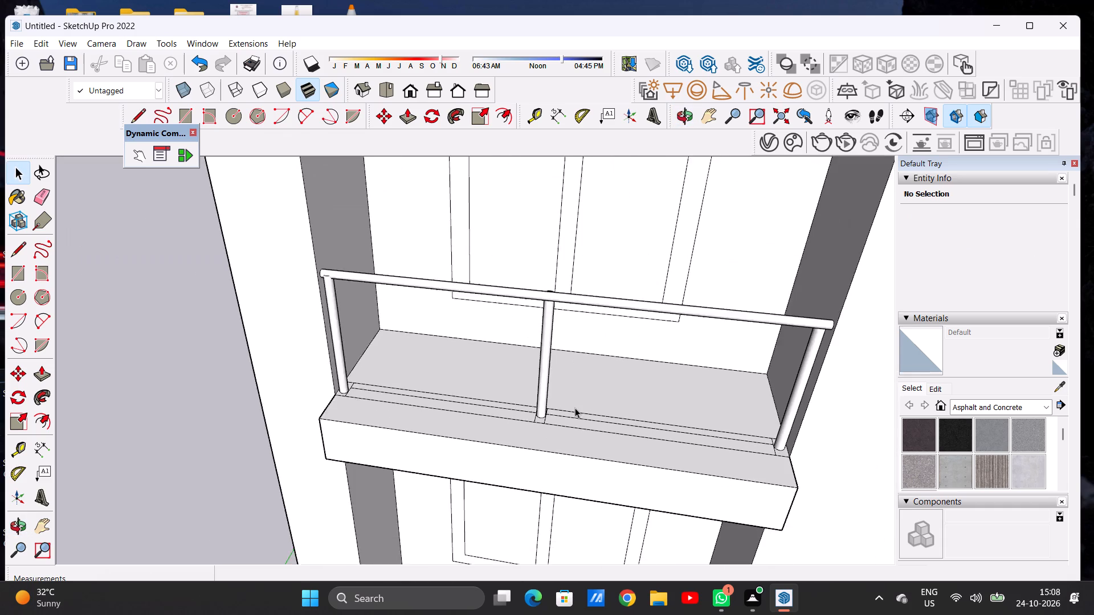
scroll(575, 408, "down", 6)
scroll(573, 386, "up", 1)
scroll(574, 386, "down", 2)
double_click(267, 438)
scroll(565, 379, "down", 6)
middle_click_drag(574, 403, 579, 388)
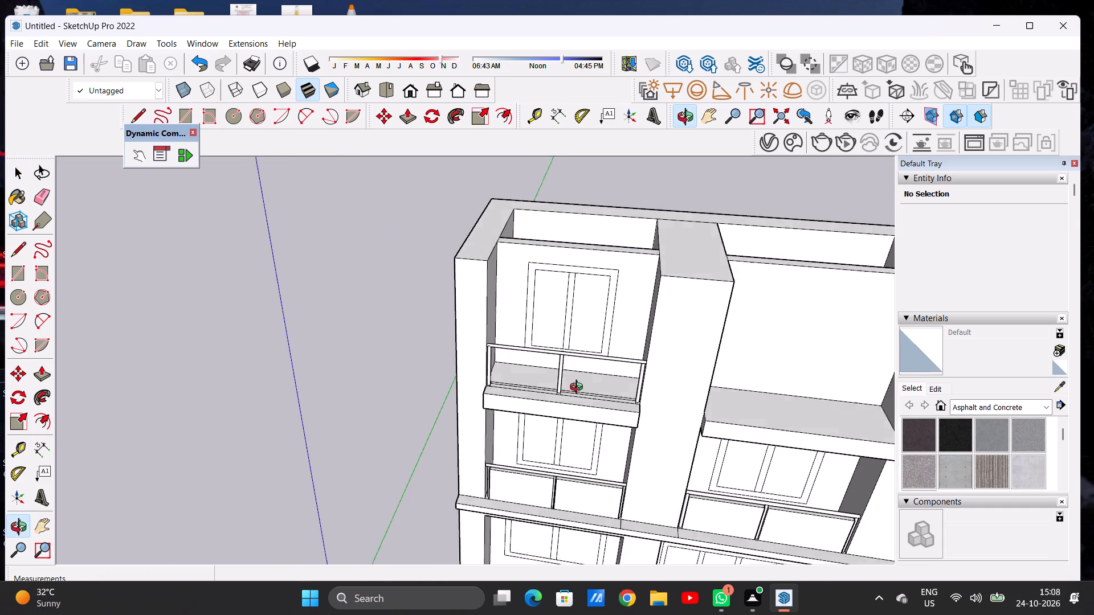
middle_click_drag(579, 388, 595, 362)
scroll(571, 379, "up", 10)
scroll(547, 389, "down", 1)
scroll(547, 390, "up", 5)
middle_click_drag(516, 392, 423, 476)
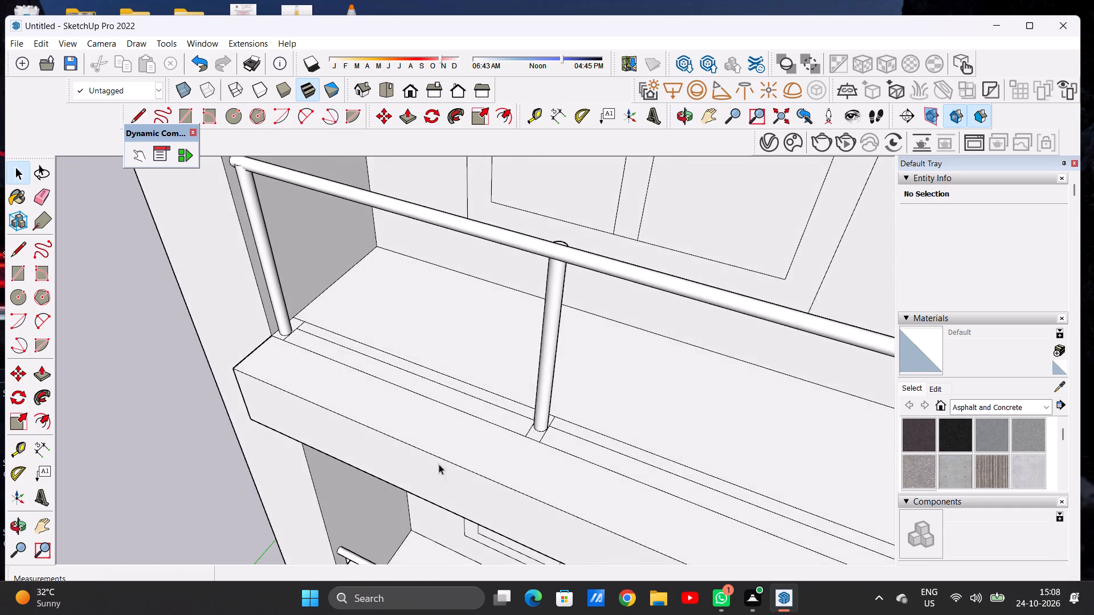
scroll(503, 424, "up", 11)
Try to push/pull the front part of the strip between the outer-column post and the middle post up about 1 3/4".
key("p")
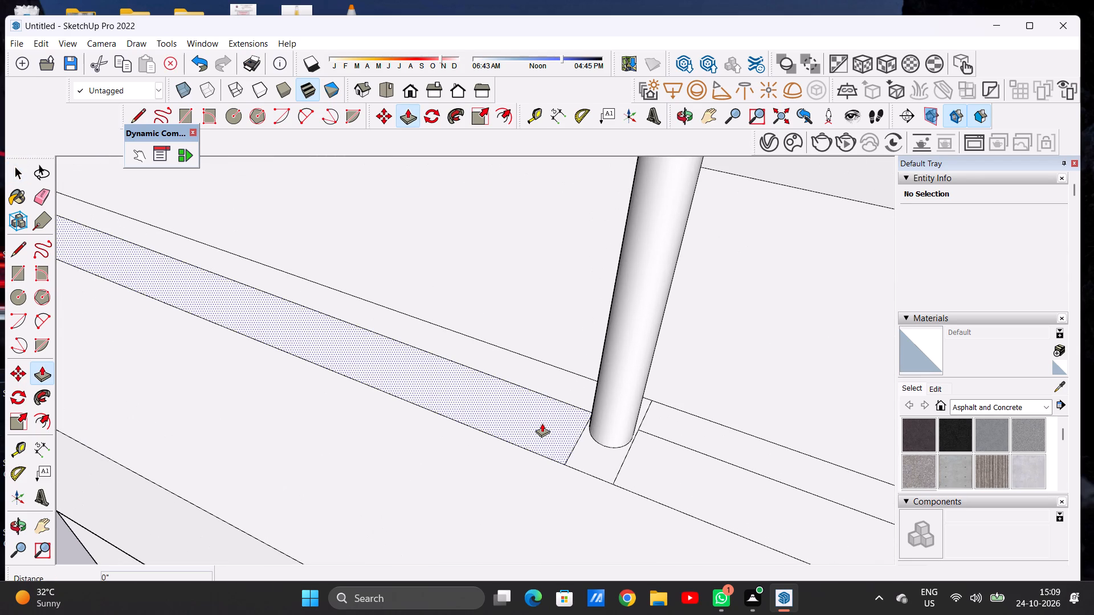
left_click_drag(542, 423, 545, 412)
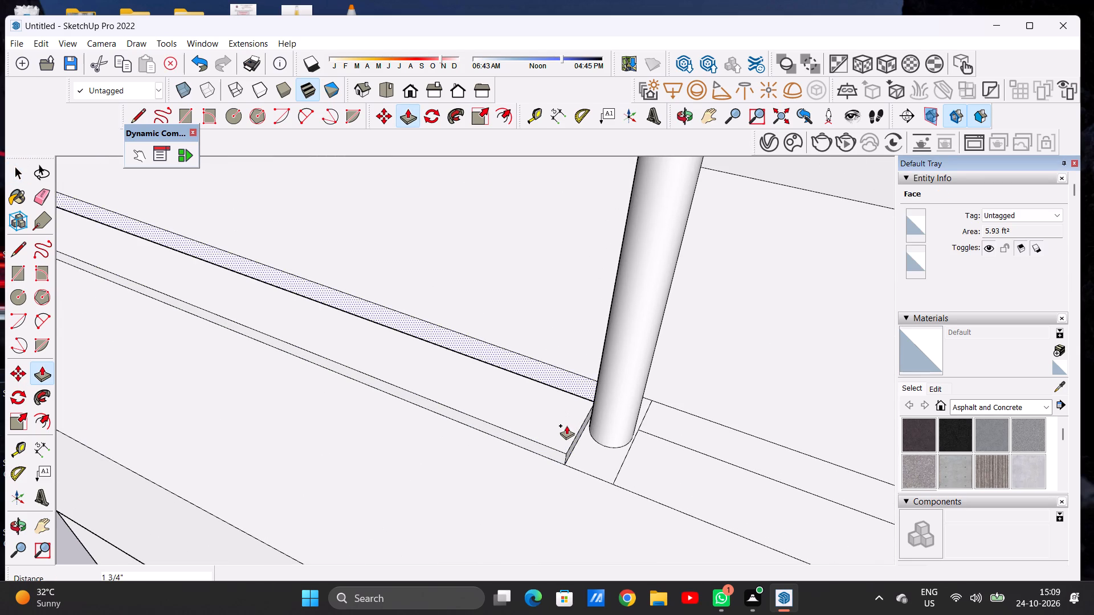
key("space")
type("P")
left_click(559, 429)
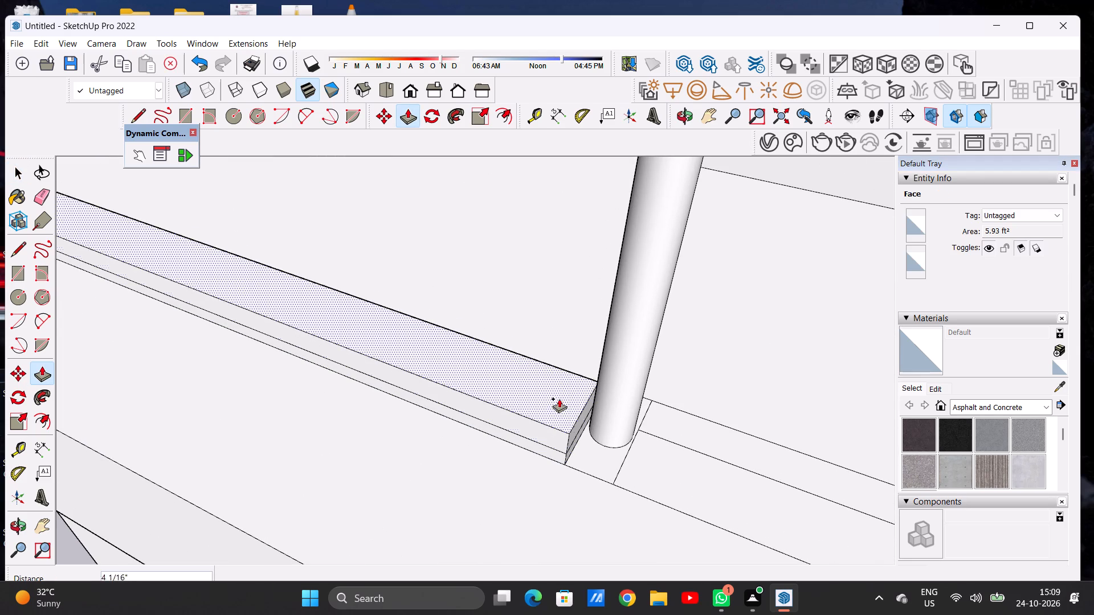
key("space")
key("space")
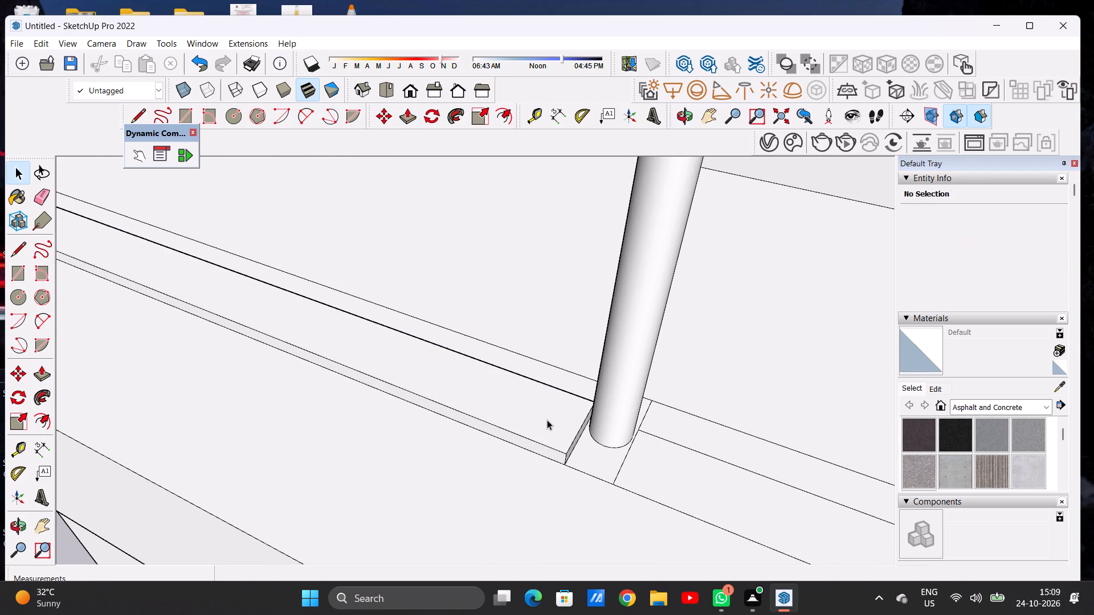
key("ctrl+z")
Push/Pull the front part of the strip between the outer-column and middle posts up about 5' 7 3/8", just under the handrail.
key("p")
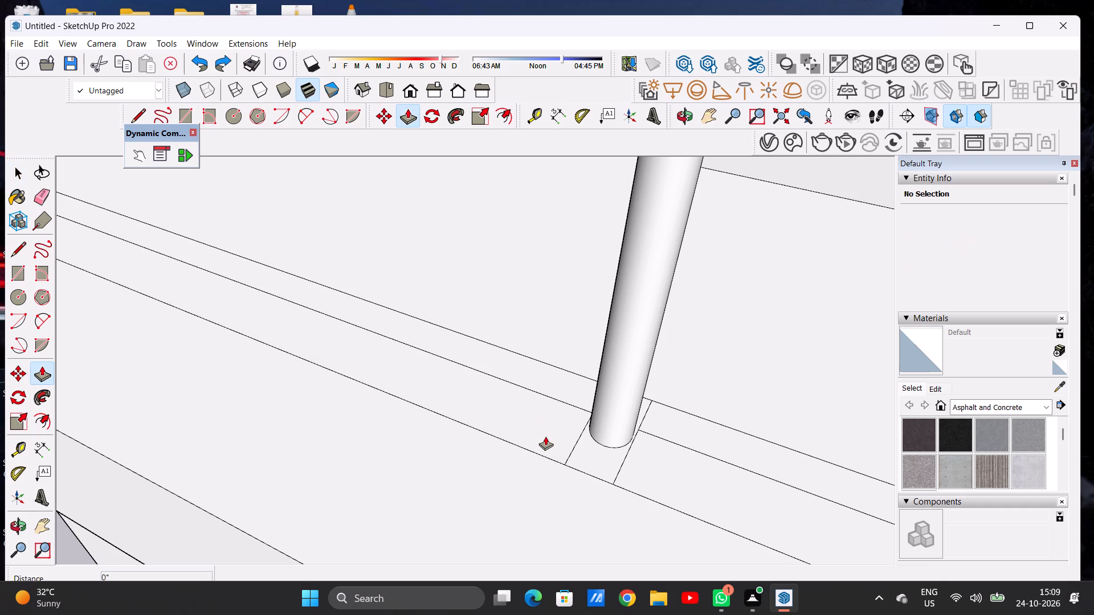
left_click(545, 436)
scroll(566, 388, "down", 4)
scroll(569, 419, "up", 1)
scroll(569, 419, "down", 14)
middle_click_drag(545, 325, 653, 208)
scroll(606, 237, "up", 3)
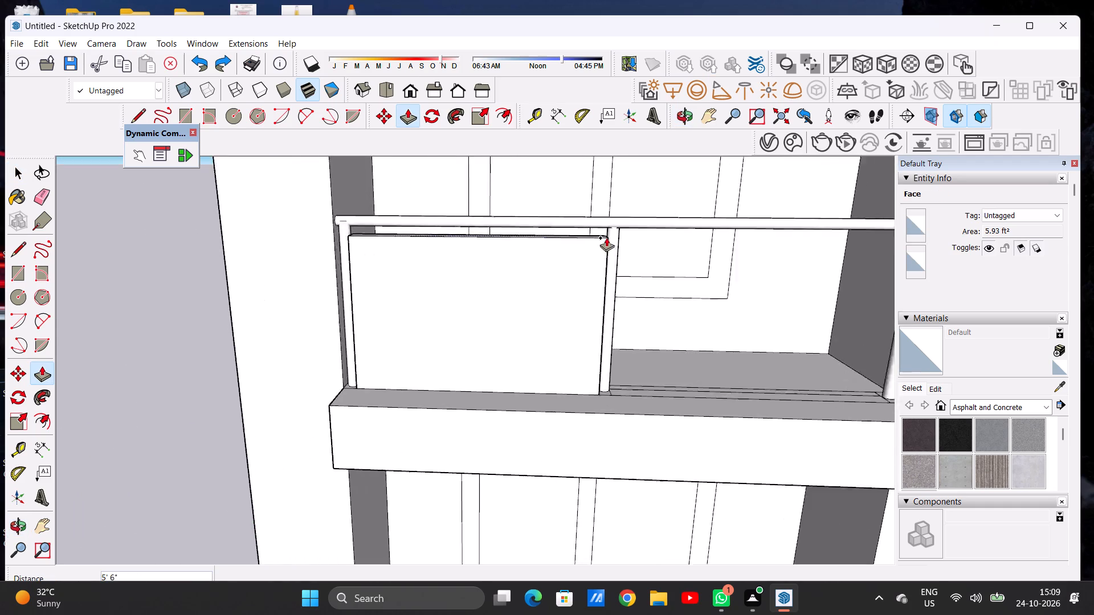
scroll(606, 237, "up", 10)
left_click(605, 225)
scroll(495, 326, "down", 2)
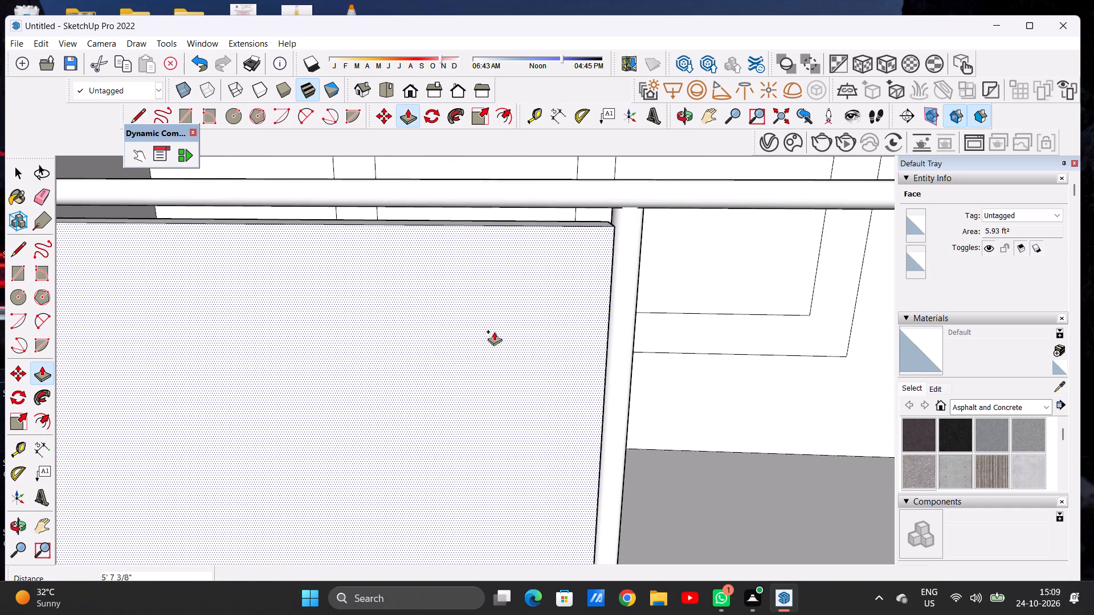
Push/Pull the front part of the strip between the middle and opposite end posts up 5' 7 3/8", matching the first panel's height.
scroll(494, 331, "down", 14)
scroll(589, 410, "up", 6)
middle_click_drag(545, 440, 524, 501)
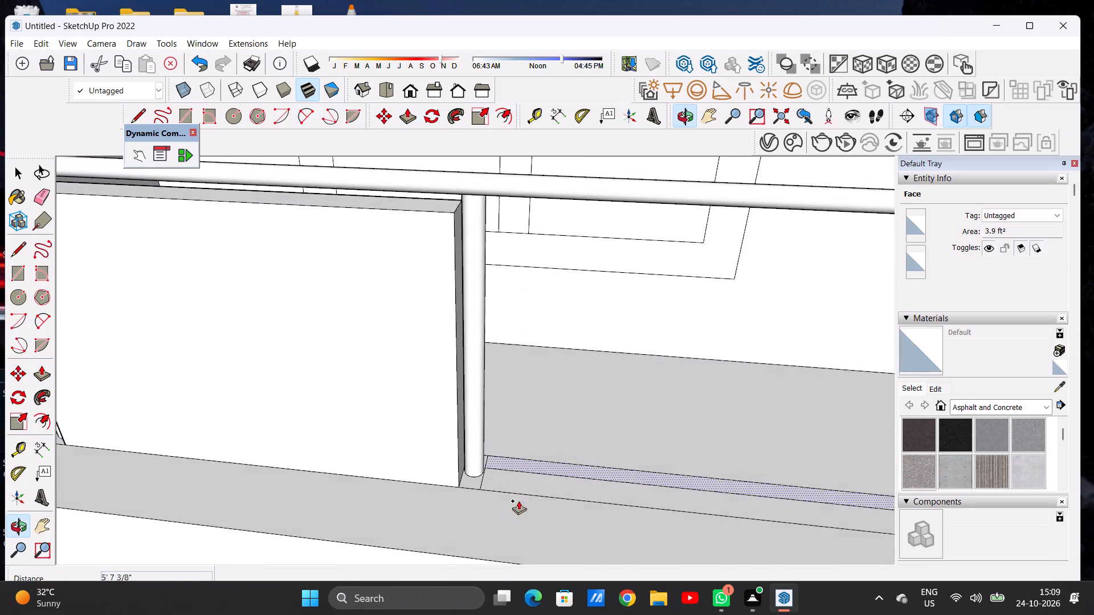
scroll(513, 481, "up", 8)
left_click(487, 482)
scroll(518, 398, "down", 15)
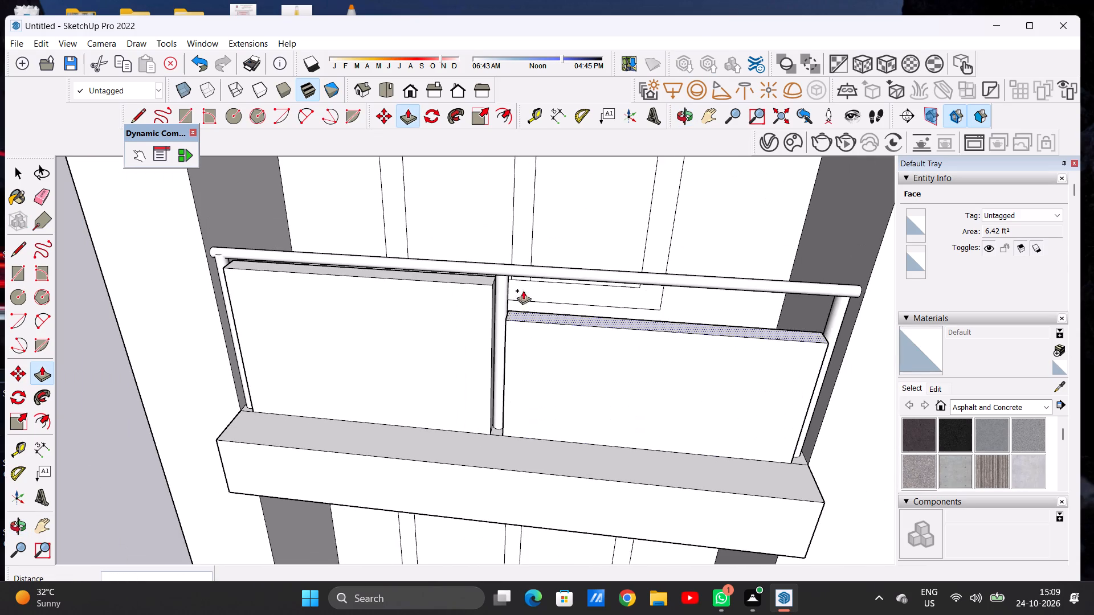
left_click(493, 286)
key("space")
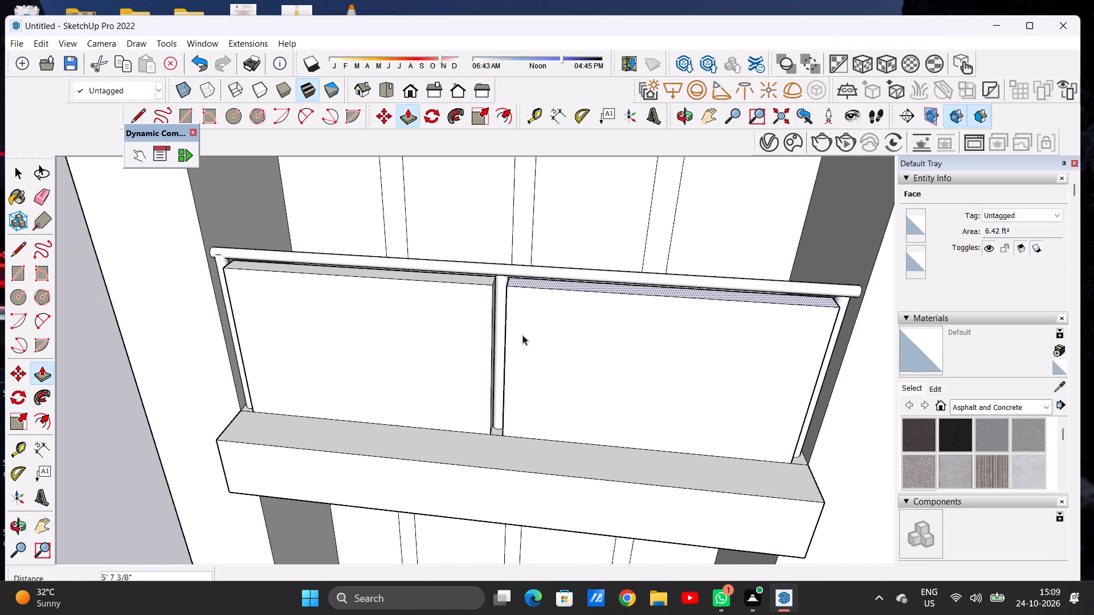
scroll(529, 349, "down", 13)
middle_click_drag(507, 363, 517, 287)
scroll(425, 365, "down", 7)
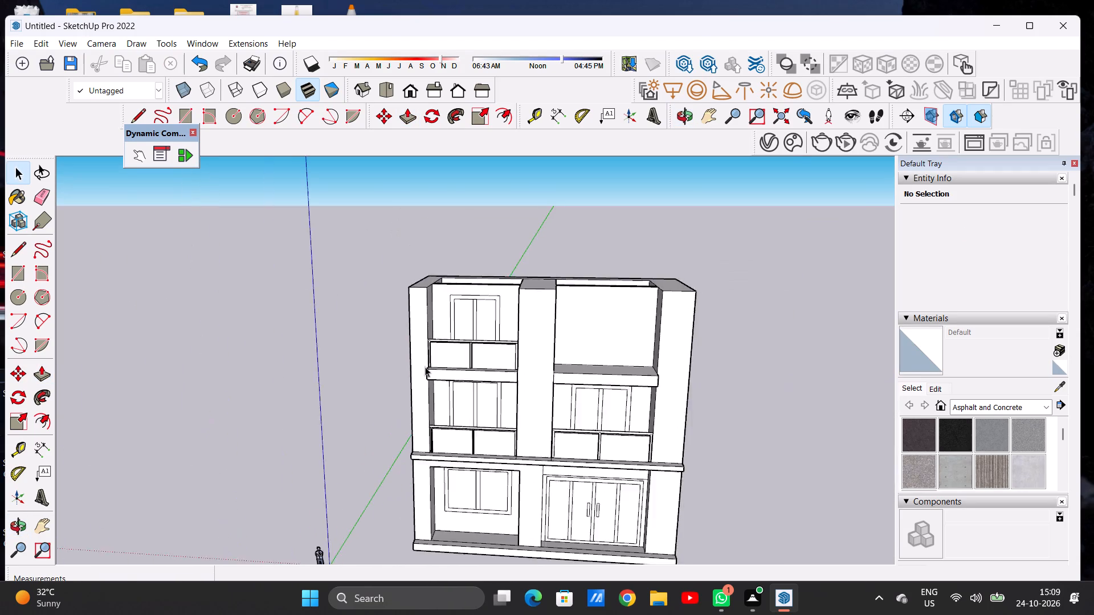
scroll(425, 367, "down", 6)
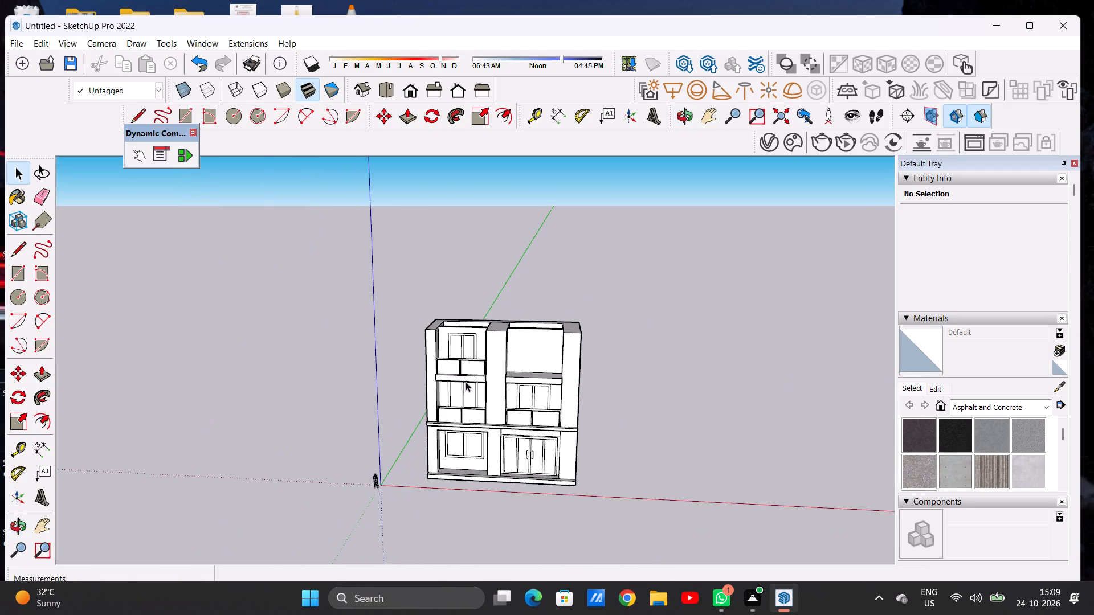
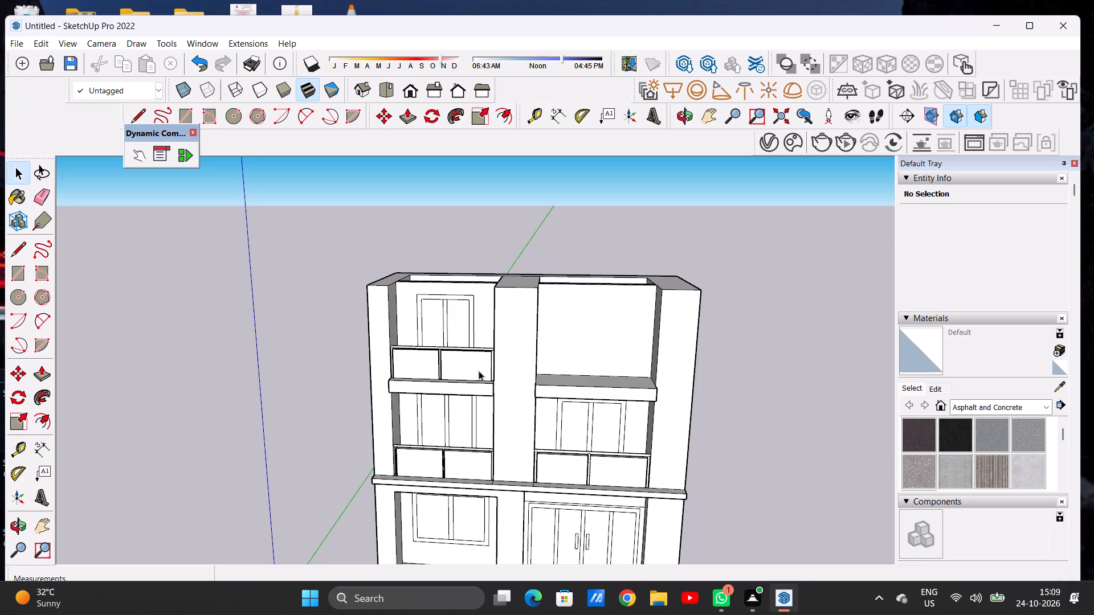
Move the floor face of the compartment behind the top-storey railed balcony up 17' 6 11/16" to the top of its walls.
scroll(436, 380, "down", 12)
middle_click_drag(450, 347, 343, 400)
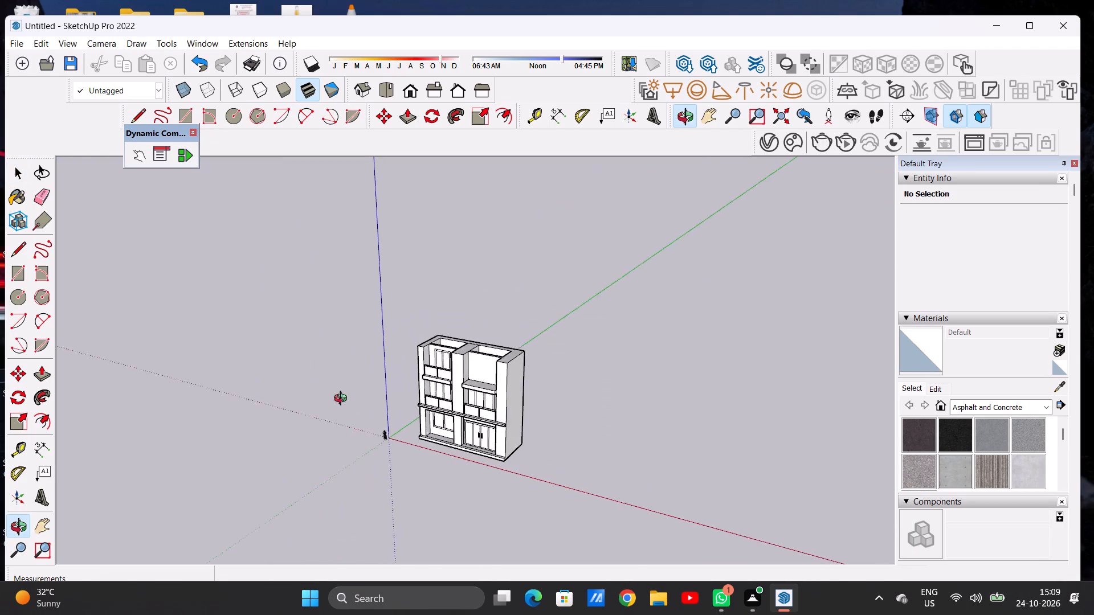
middle_click_drag(343, 400, 284, 497)
scroll(454, 338, "up", 8)
scroll(453, 331, "down", 1)
scroll(453, 331, "up", 5)
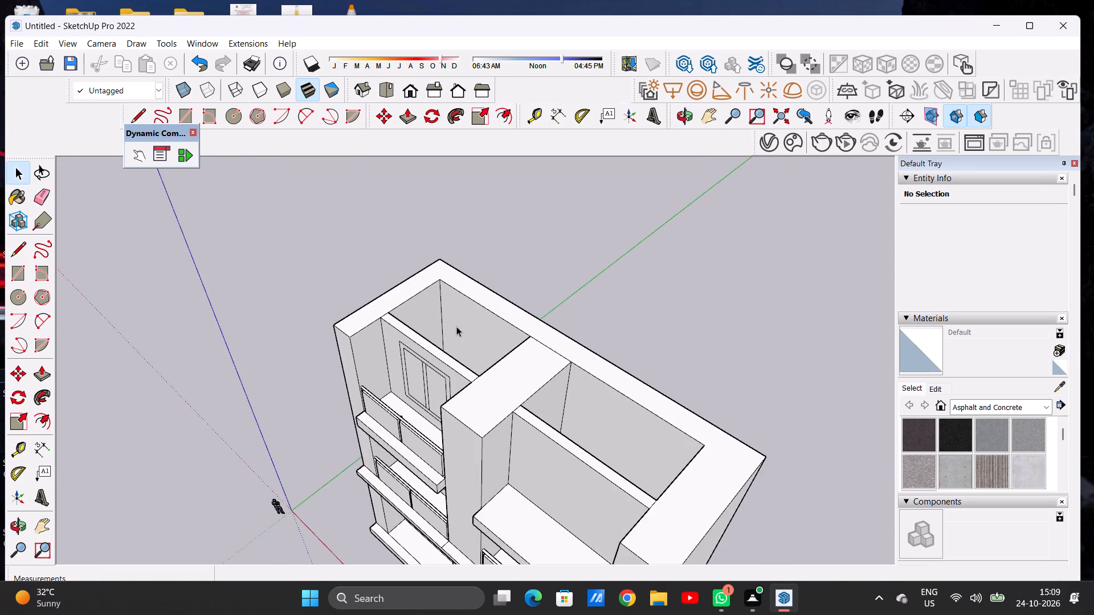
middle_click_drag(456, 326, 364, 449)
scroll(430, 413, "up", 8)
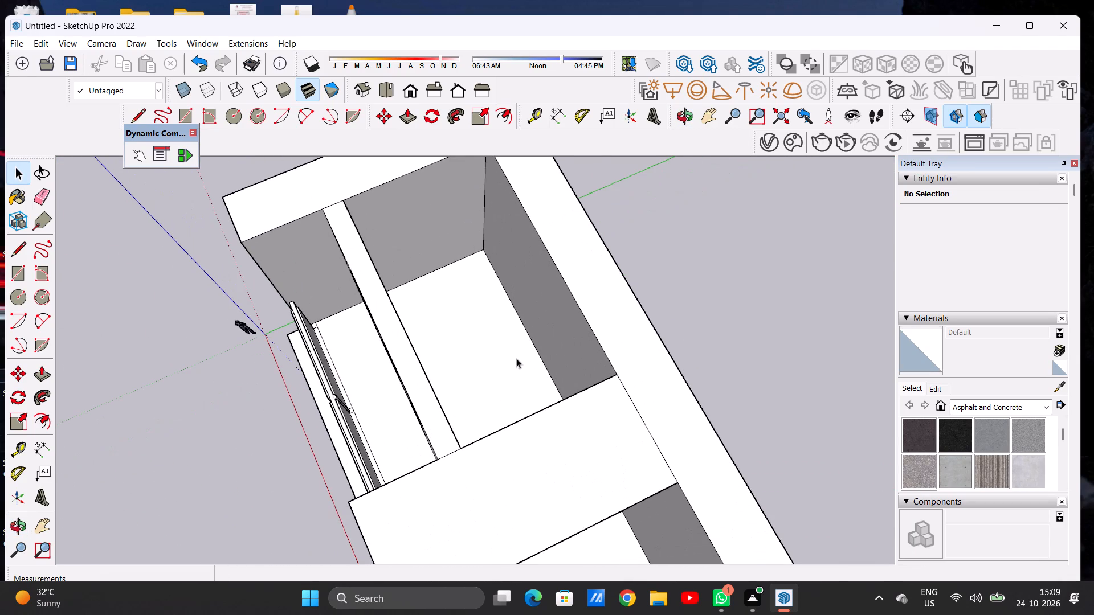
double_click(501, 369)
key("m")
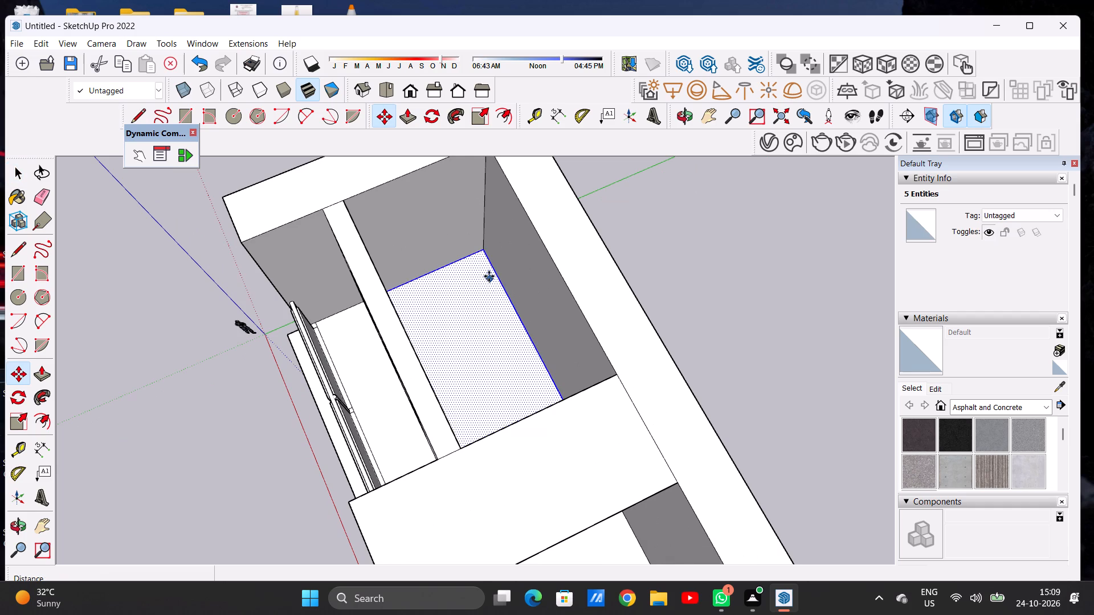
left_click(484, 252)
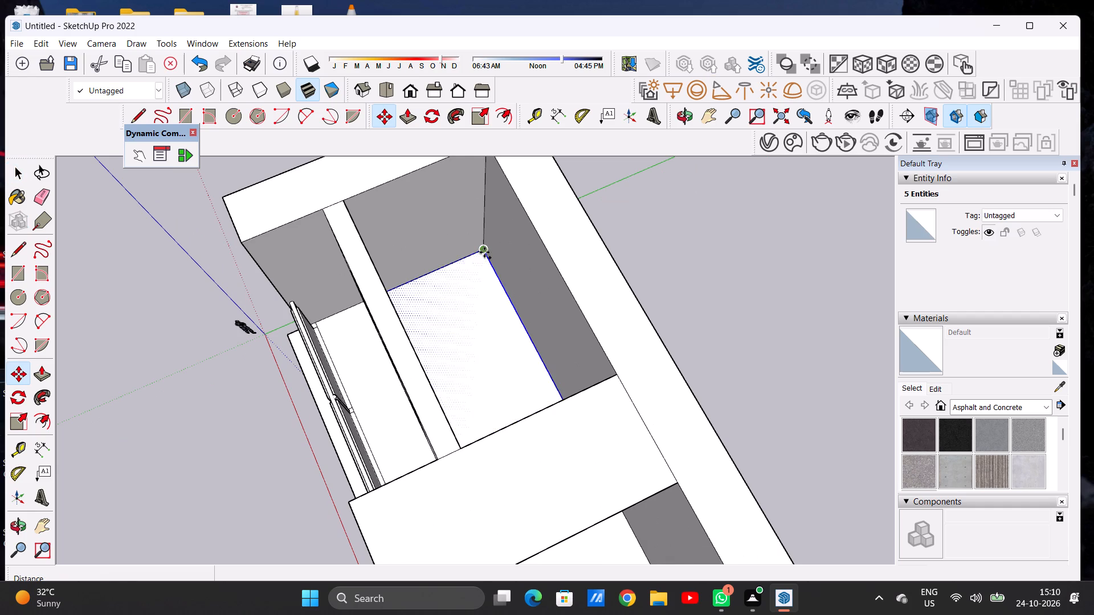
scroll(474, 251, "down", 7)
scroll(478, 201, "up", 6)
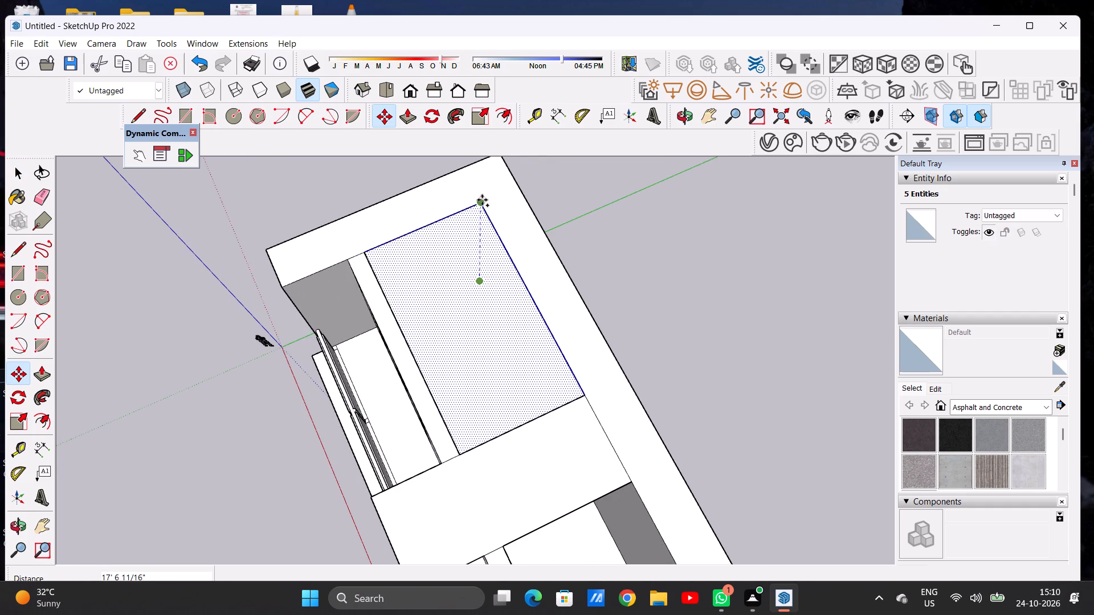
left_click(482, 200)
key("space")
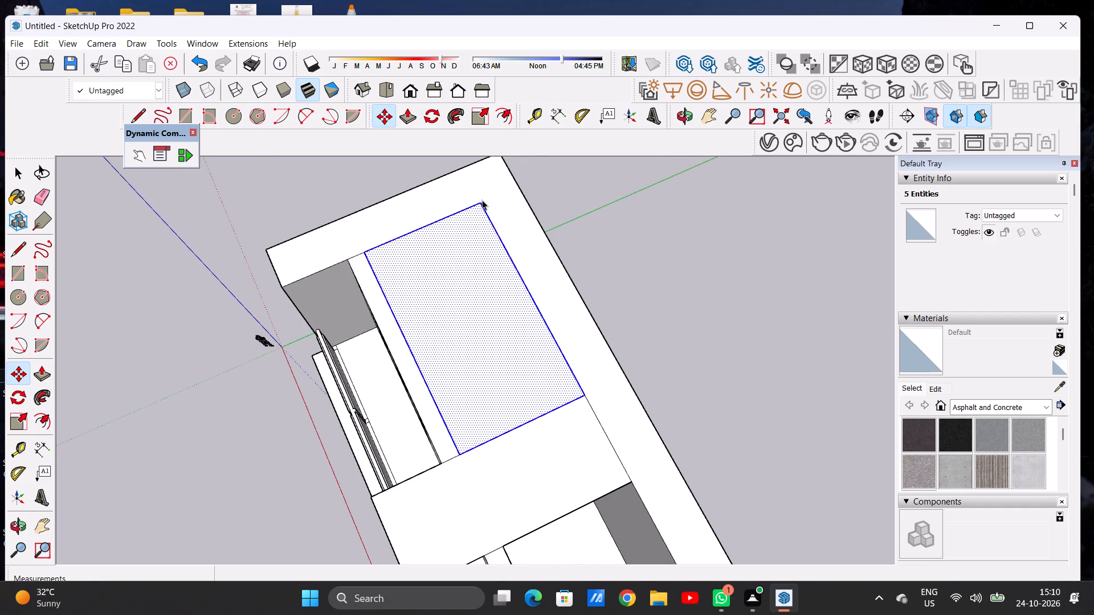
left_click(696, 304)
Push/Pull the new top face over the railed balcony's bay up about 1' 5 3/16" to form a roof slab.
scroll(503, 266, "down", 8)
middle_click_drag(462, 379, 491, 182)
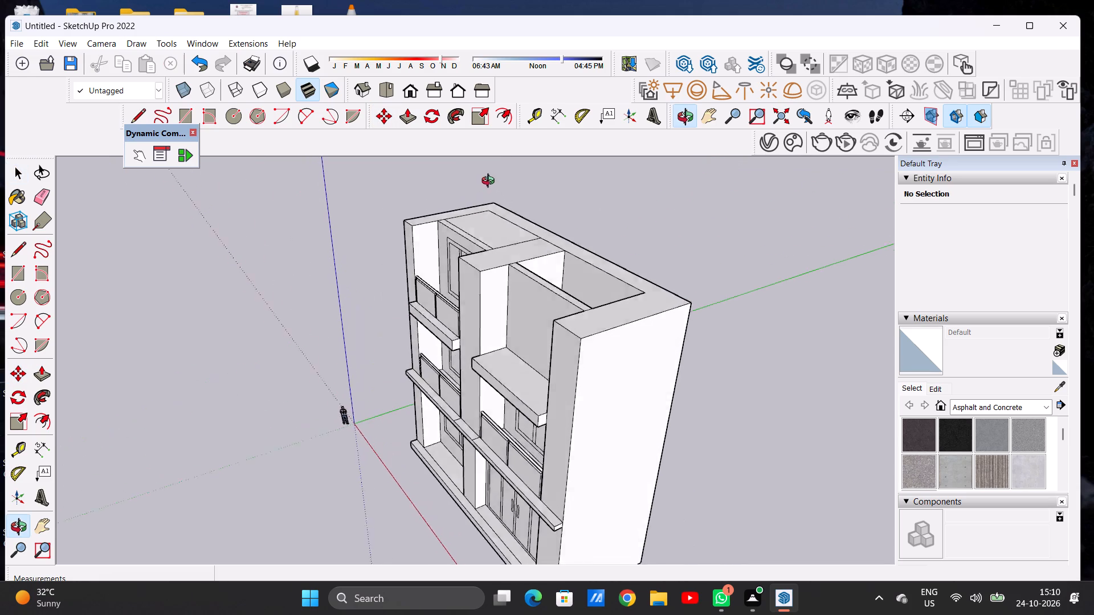
middle_click_drag(491, 182, 492, 181)
scroll(484, 206, "up", 8)
key("p")
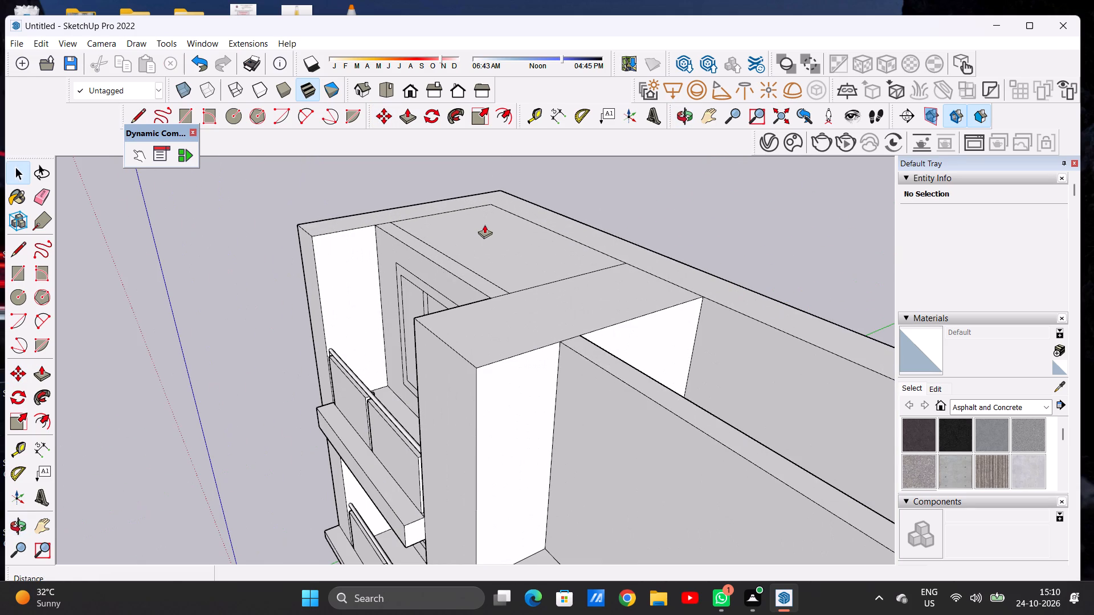
scroll(500, 260, "up", 6)
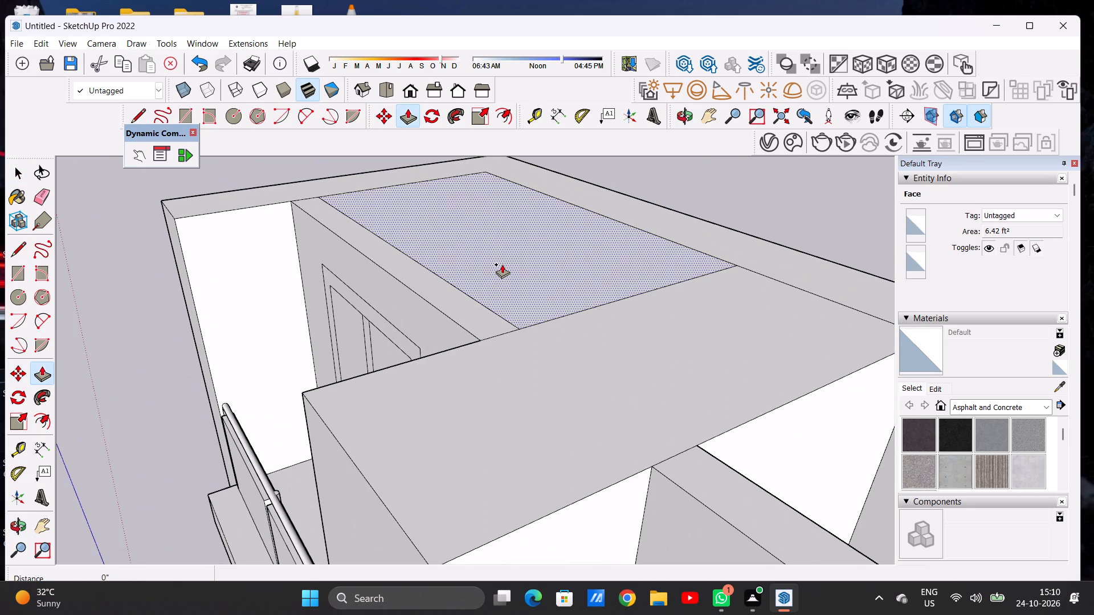
left_click(502, 264)
left_click(511, 232)
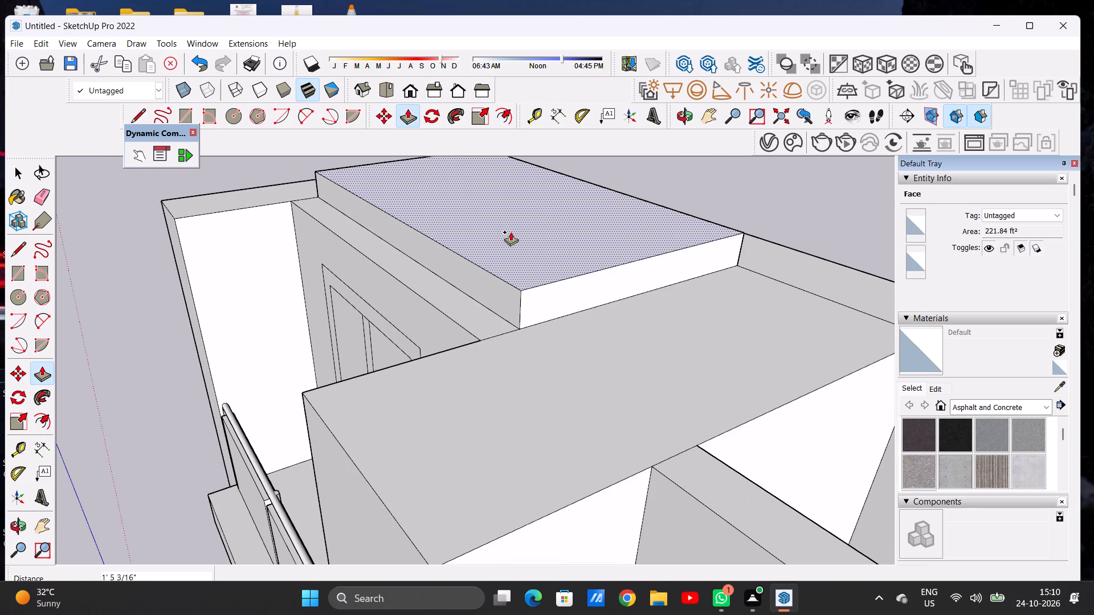
key("space")
Push/Pull the roof slab's front side outward about 7' 8 1/16" to the front face of the columns.
key("p")
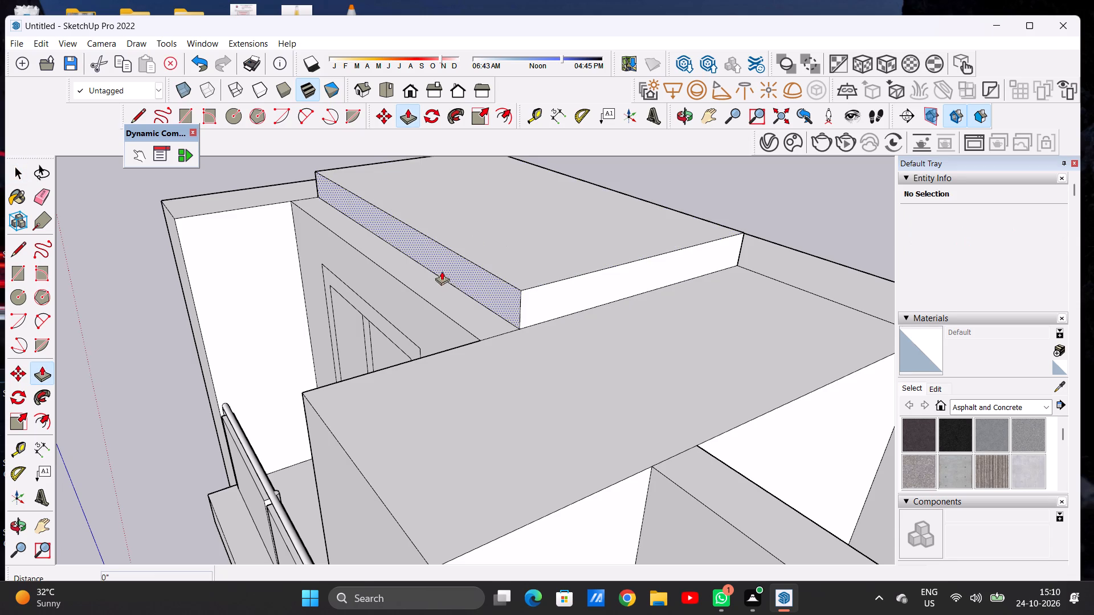
left_click(488, 289)
scroll(422, 273, "down", 1)
scroll(422, 273, "up", 1)
scroll(422, 273, "down", 7)
scroll(483, 240, "up", 1)
scroll(484, 243, "down", 5)
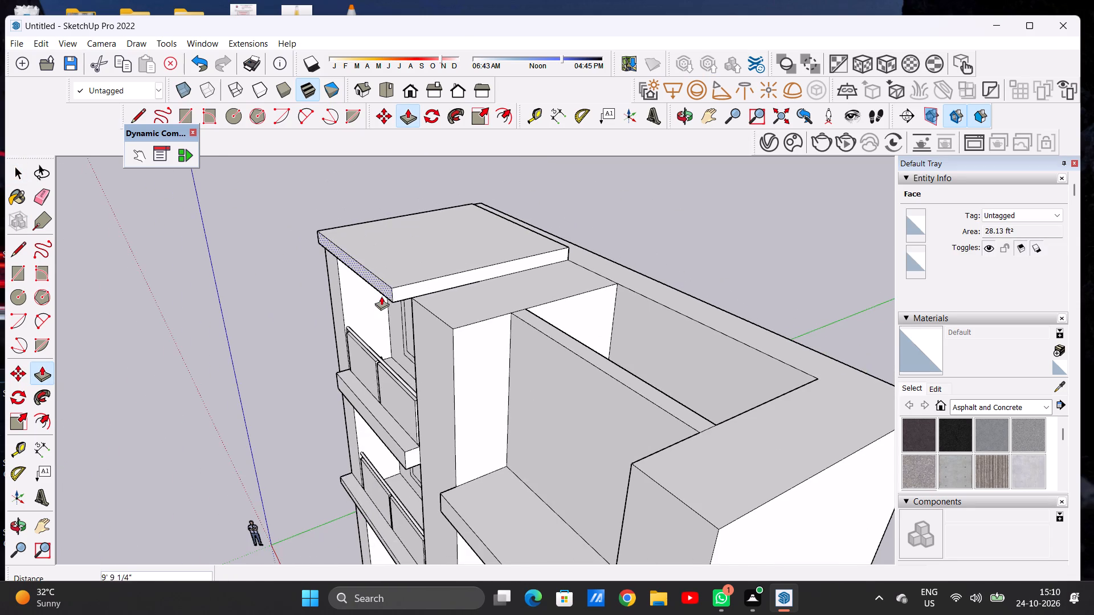
middle_click_drag(385, 297, 607, 289)
scroll(549, 304, "up", 12)
middle_click_drag(542, 281, 419, 281)
scroll(535, 280, "up", 1)
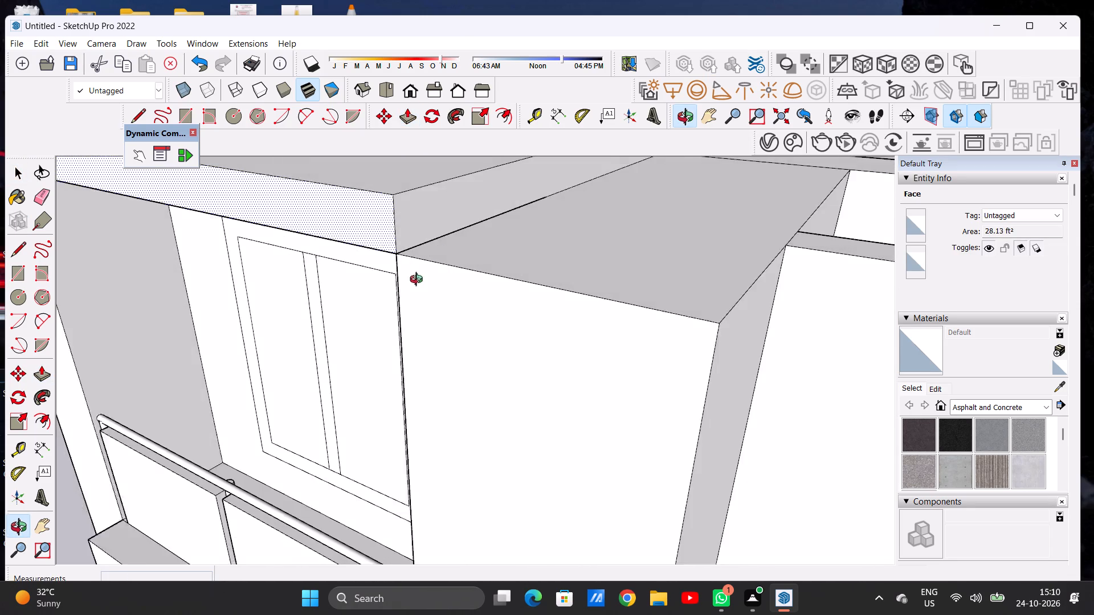
middle_click_drag(419, 281, 418, 281)
scroll(403, 252, "up", 6)
left_click(368, 263)
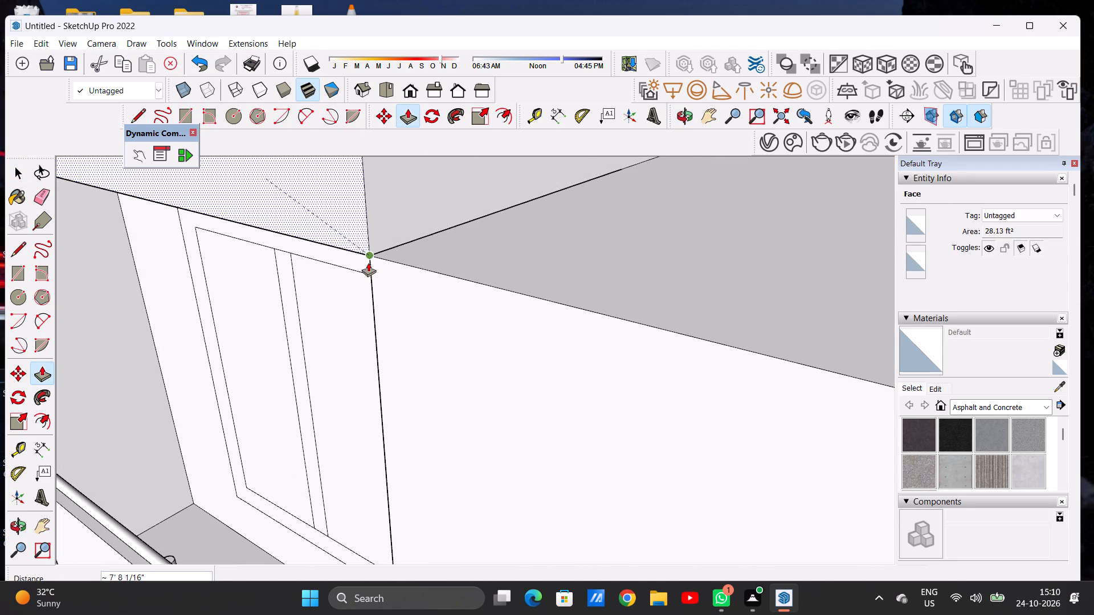
key("space")
Push/Pull the roof slab's front side a further 1' 9 7/16", aligned with the front edge of the balcony slab below.
scroll(406, 305, "down", 8)
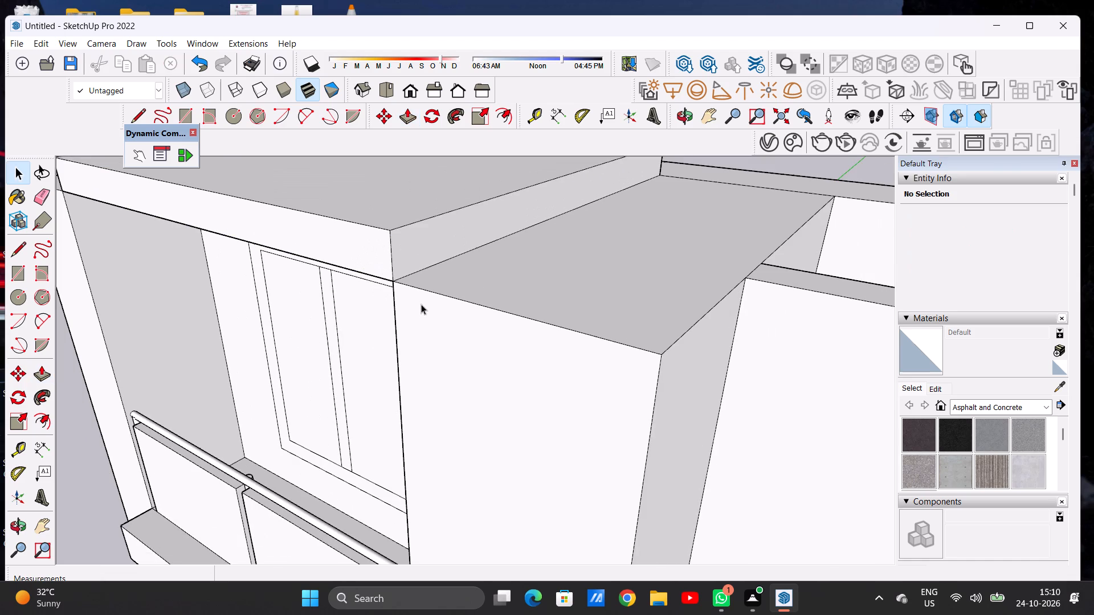
scroll(407, 302, "down", 4)
middle_click_drag(306, 292, 418, 278)
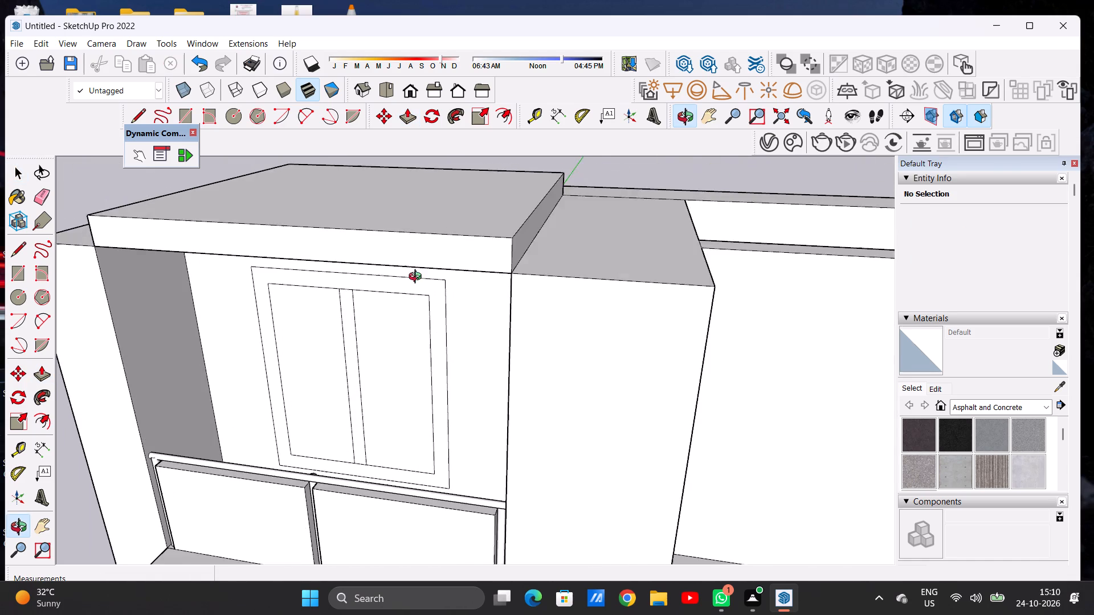
middle_click_drag(418, 278, 418, 269)
scroll(417, 256, "down", 11)
middle_click_drag(439, 335, 296, 354)
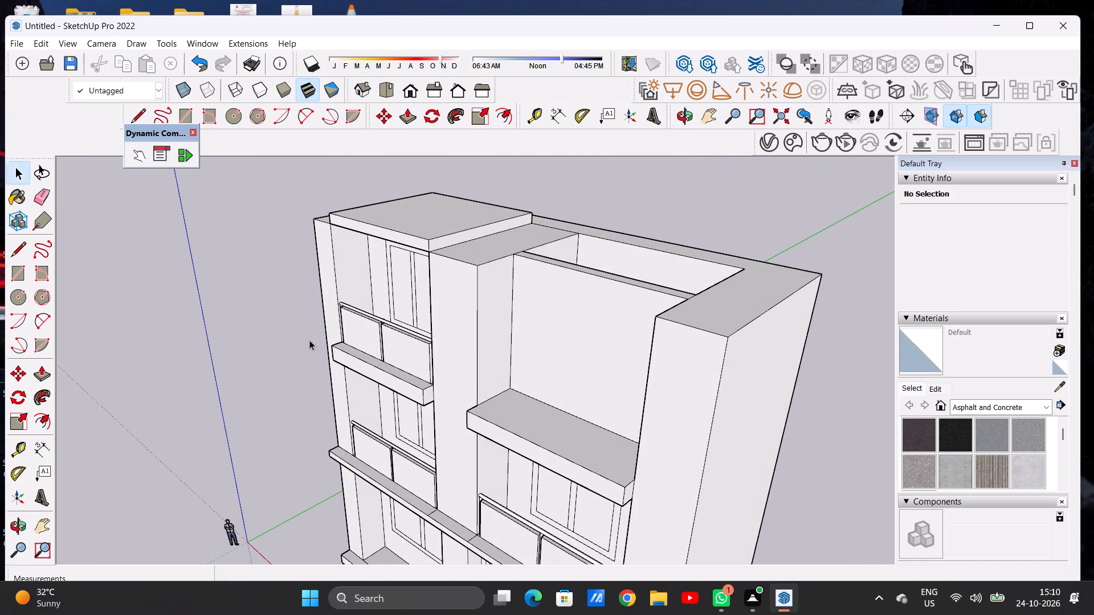
scroll(388, 245, "up", 7)
key("p")
scroll(474, 225, "up", 4)
left_click(484, 246)
scroll(446, 231, "down", 14)
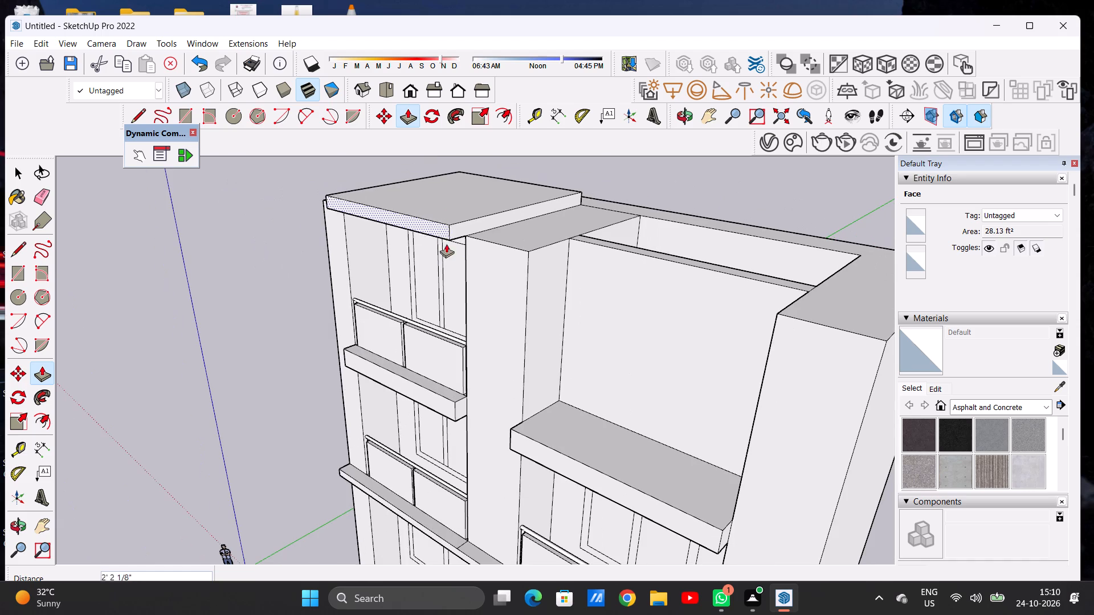
left_click(454, 408)
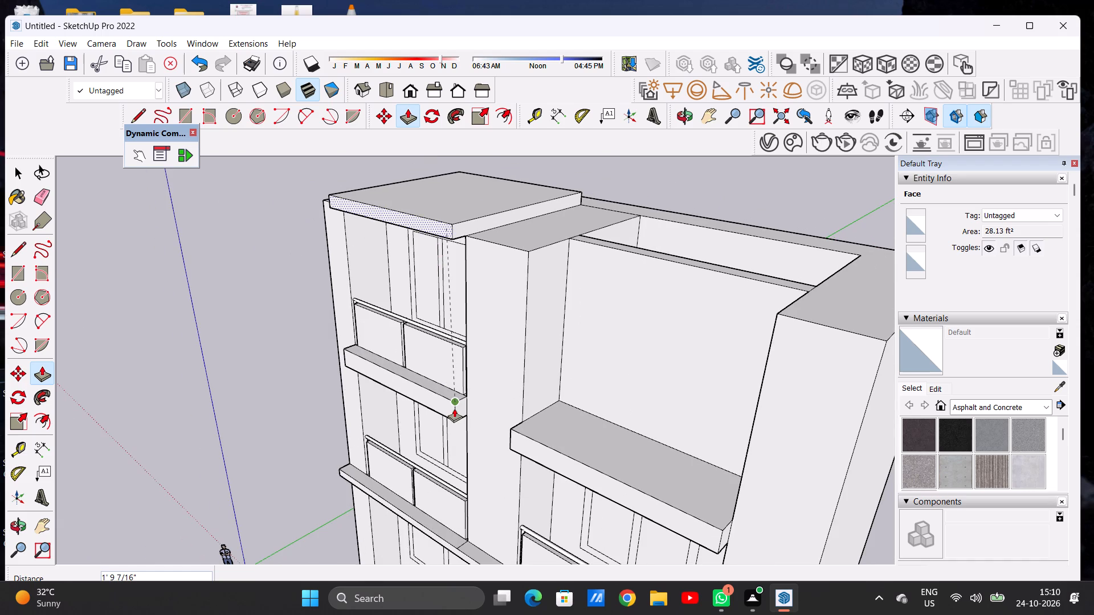
key("space")
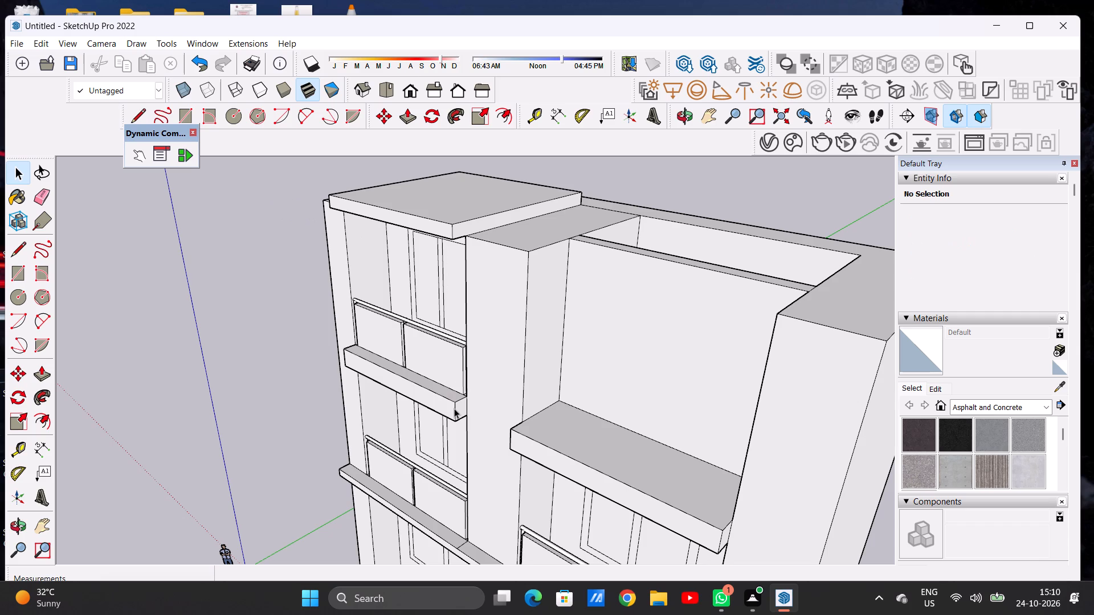
Examine the projecting roof slab against the balconies and columns across the whole front facade.
scroll(444, 320, "down", 3)
scroll(446, 251, "up", 6)
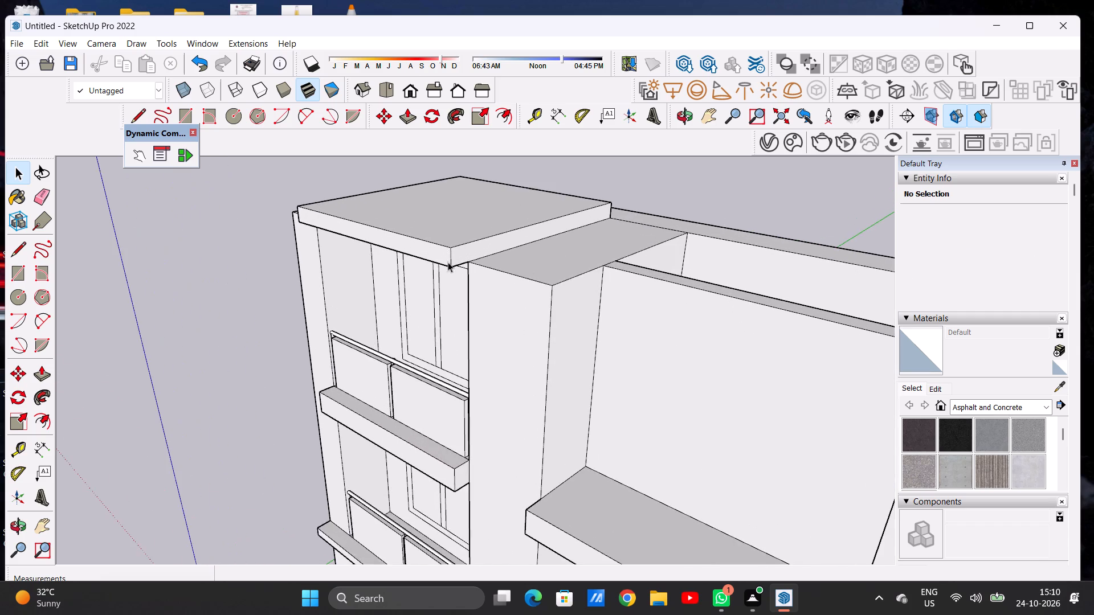
middle_click_drag(447, 271, 590, 231)
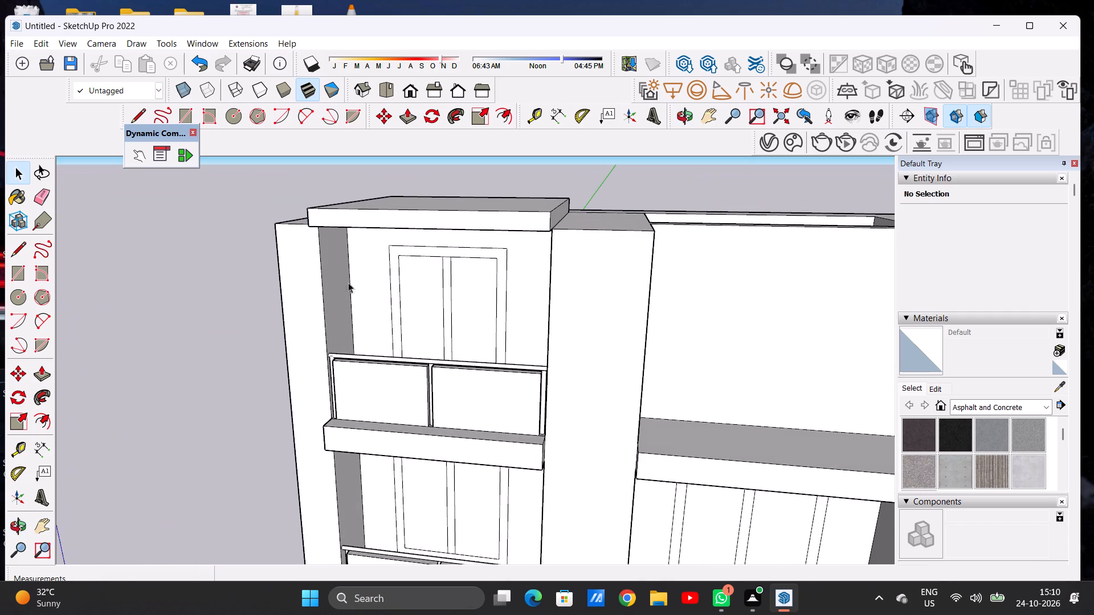
scroll(340, 282, "down", 4)
middle_click_drag(342, 285, 434, 285)
scroll(347, 277, "down", 5)
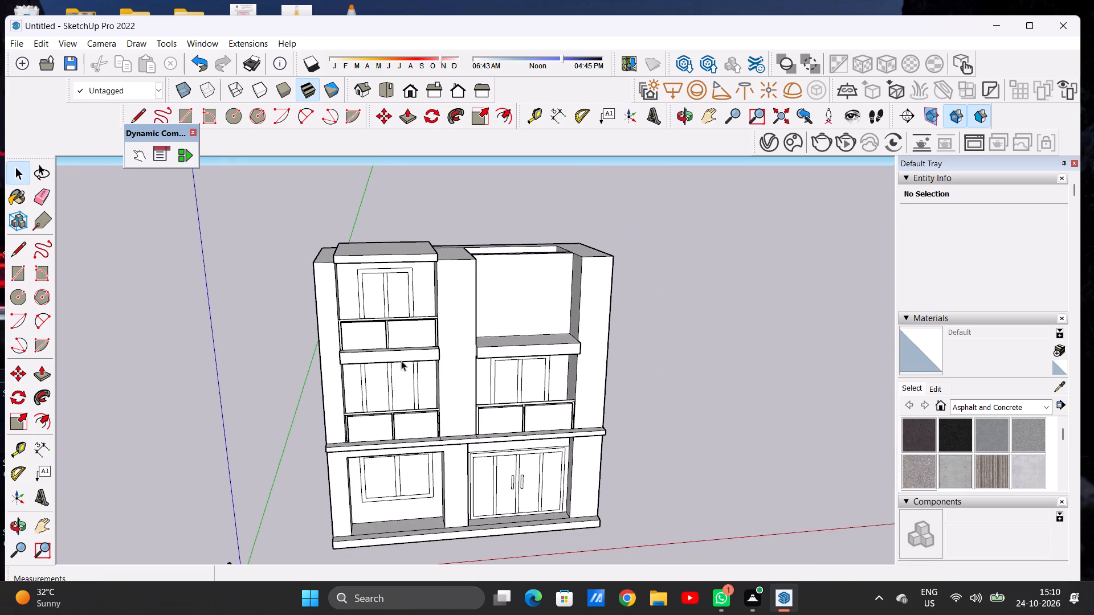
middle_click_drag(399, 359, 375, 326)
scroll(350, 347, "down", 6)
scroll(414, 306, "up", 7)
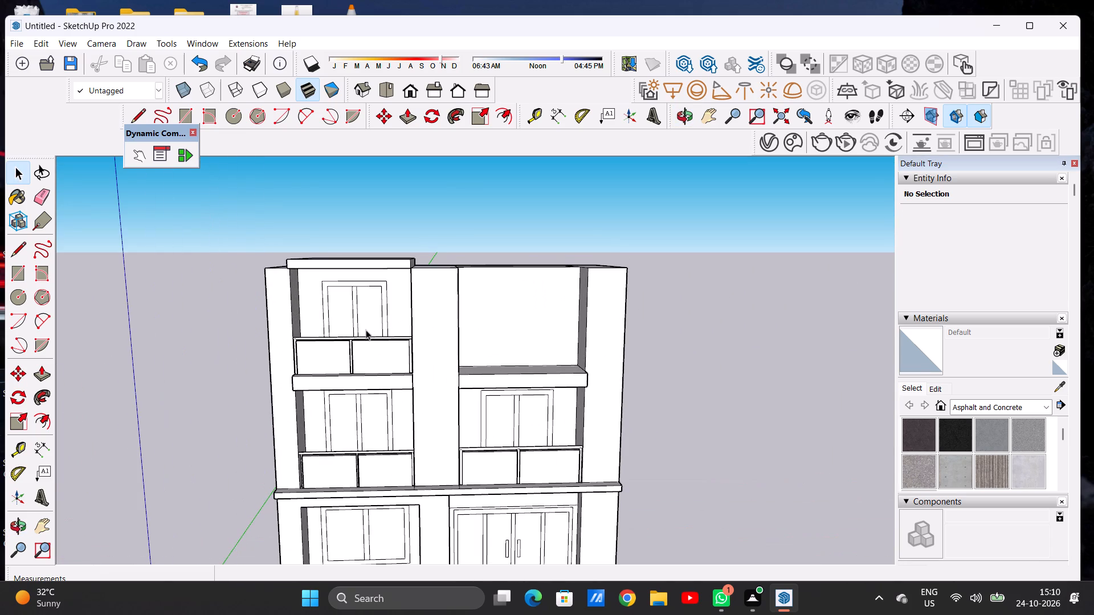
scroll(387, 333, "down", 3)
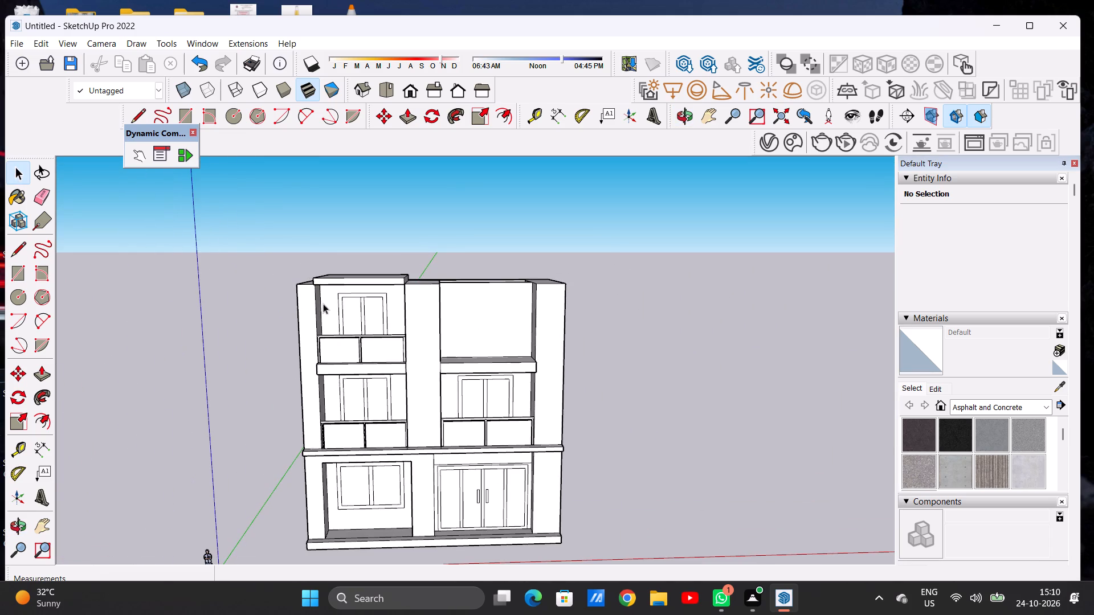
middle_click_drag(350, 306, 356, 316)
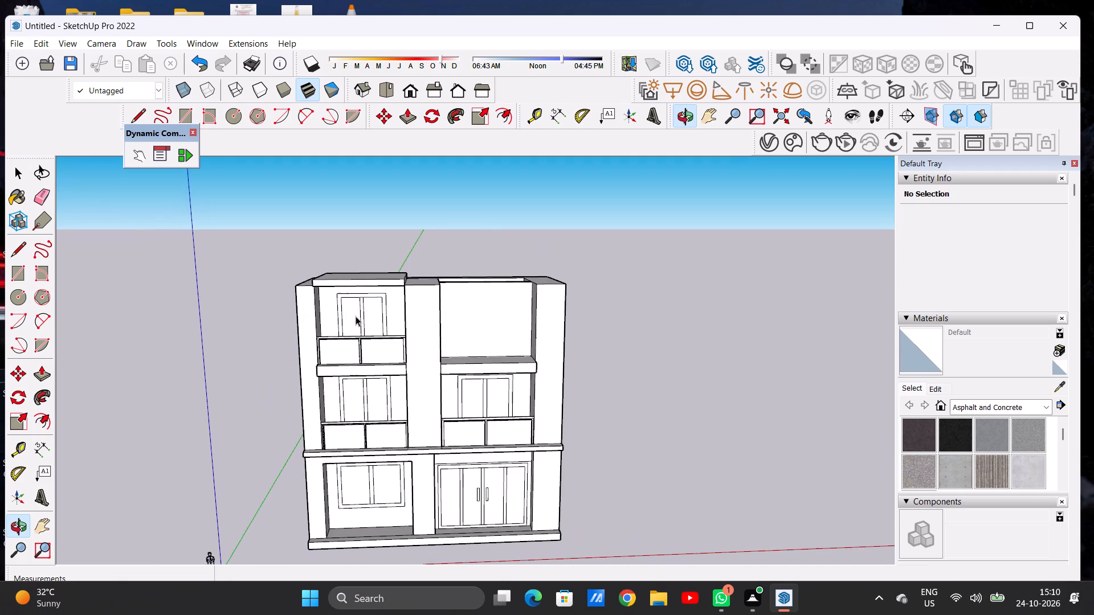
scroll(357, 317, "down", 4)
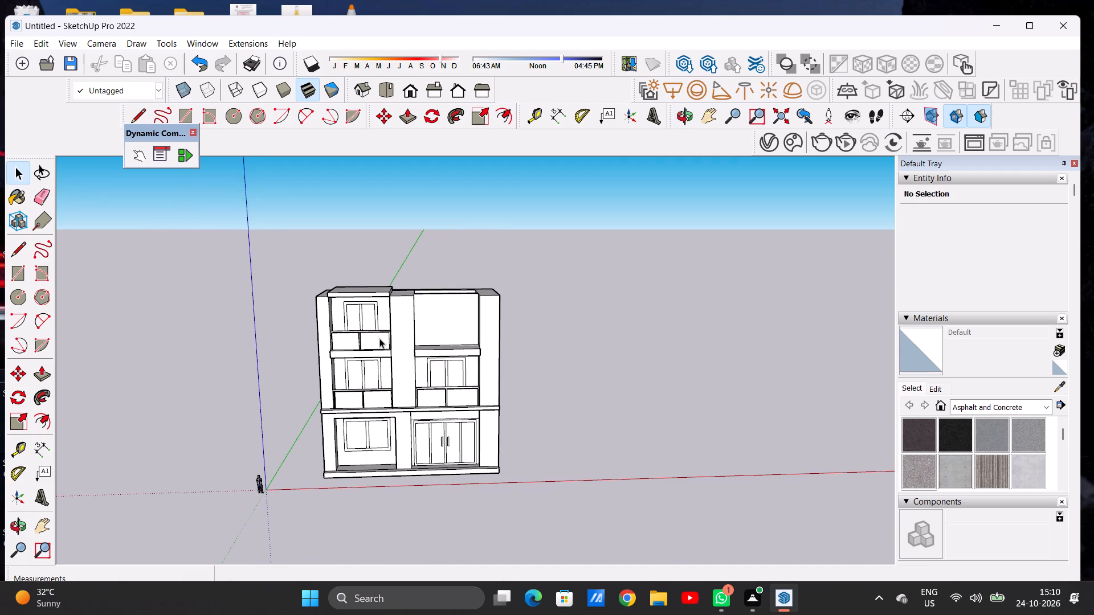
middle_click_drag(379, 338, 379, 302)
Push/Pull the underside of the roof slab above the top-storey balcony down about 8 7/16" to thicken it.
scroll(373, 301, "up", 7)
middle_click_drag(382, 314, 232, 298)
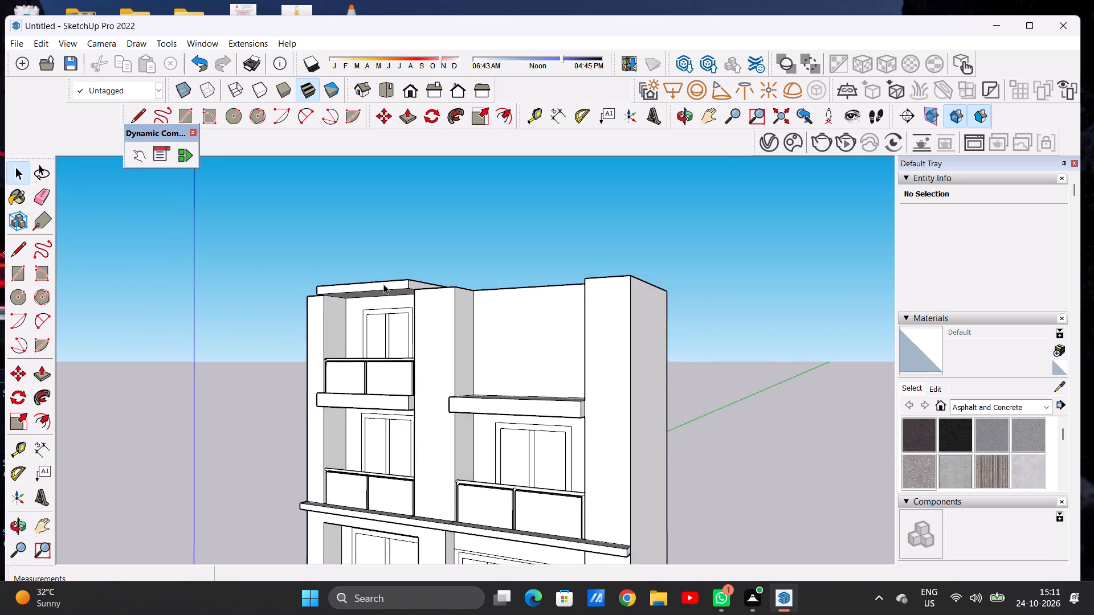
scroll(423, 273, "up", 5)
middle_click_drag(361, 327, 359, 268)
scroll(396, 289, "up", 5)
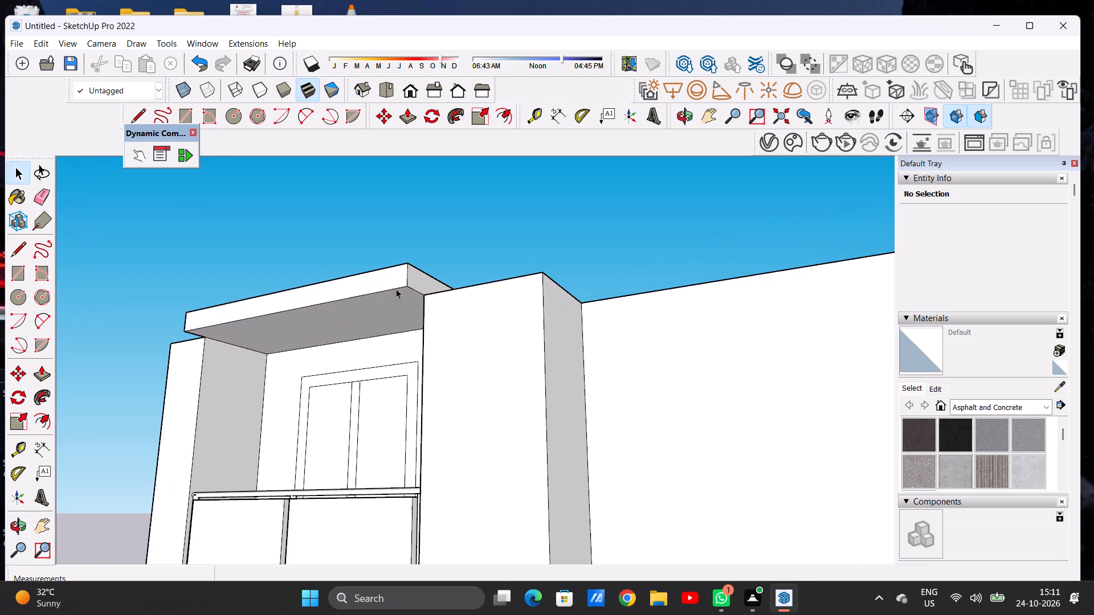
key("p")
scroll(444, 304, "up", 6)
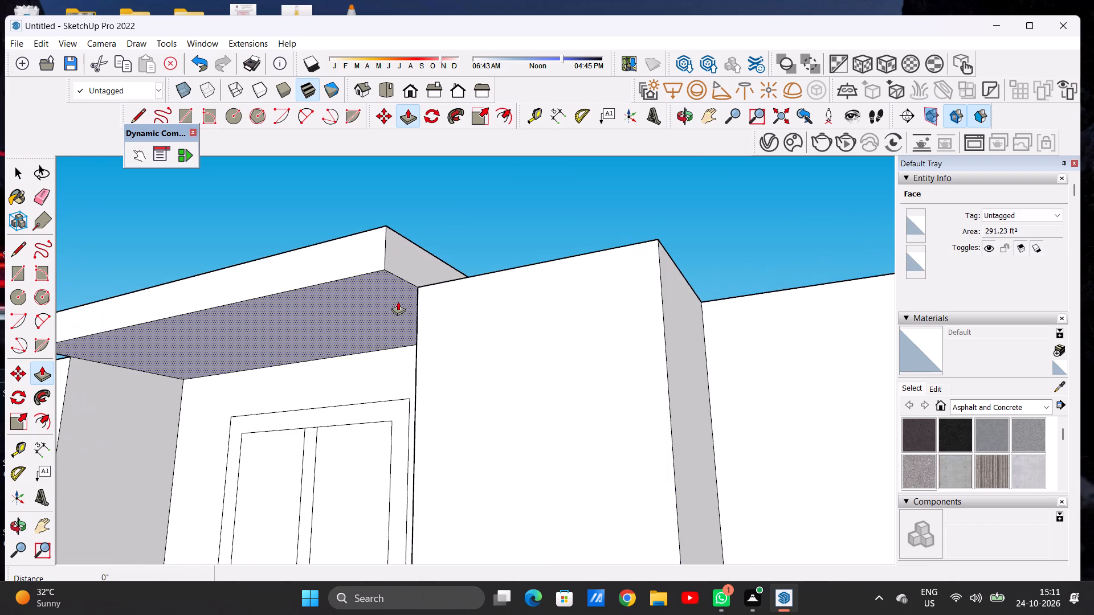
left_click(382, 296)
left_click(381, 316)
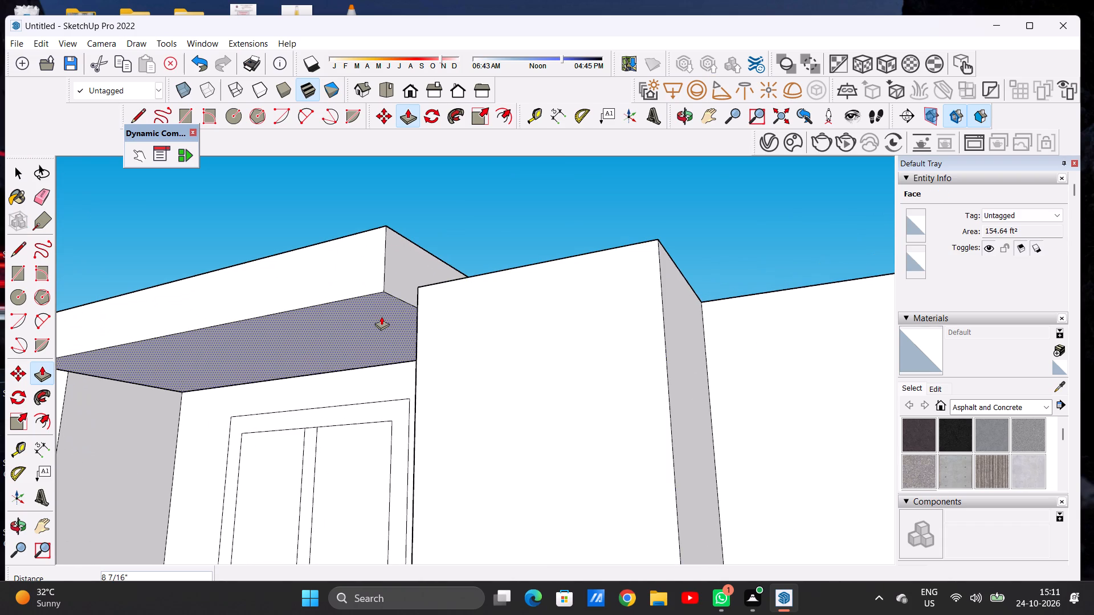
key("space")
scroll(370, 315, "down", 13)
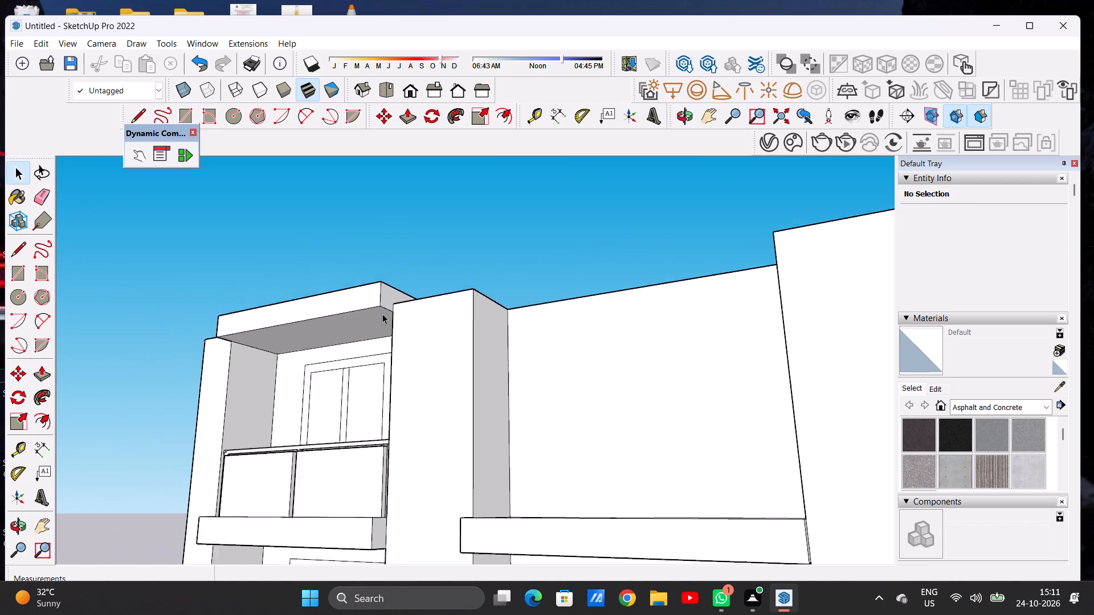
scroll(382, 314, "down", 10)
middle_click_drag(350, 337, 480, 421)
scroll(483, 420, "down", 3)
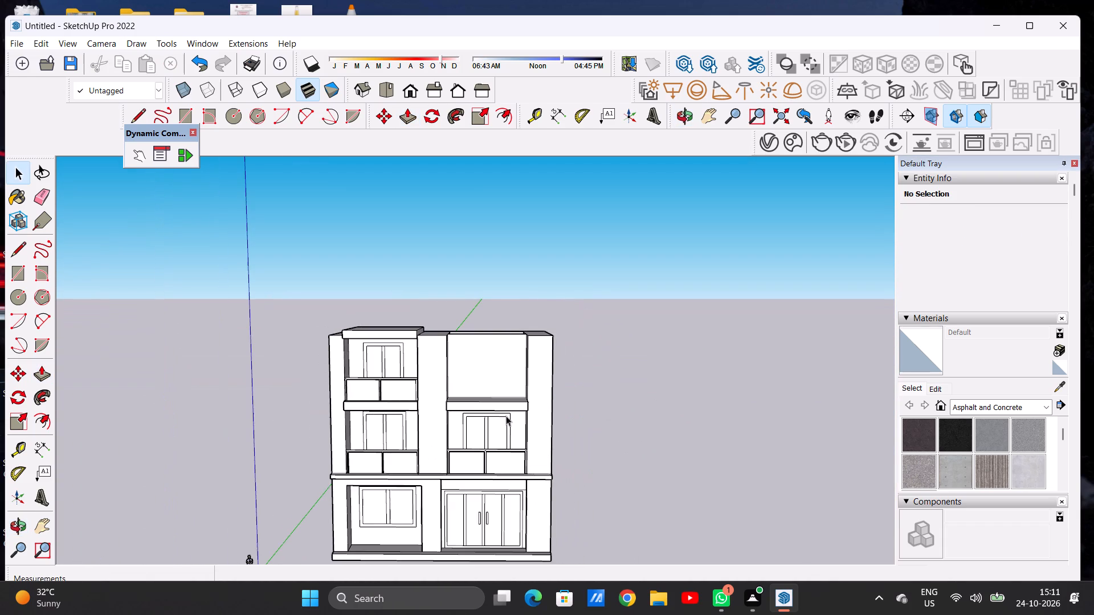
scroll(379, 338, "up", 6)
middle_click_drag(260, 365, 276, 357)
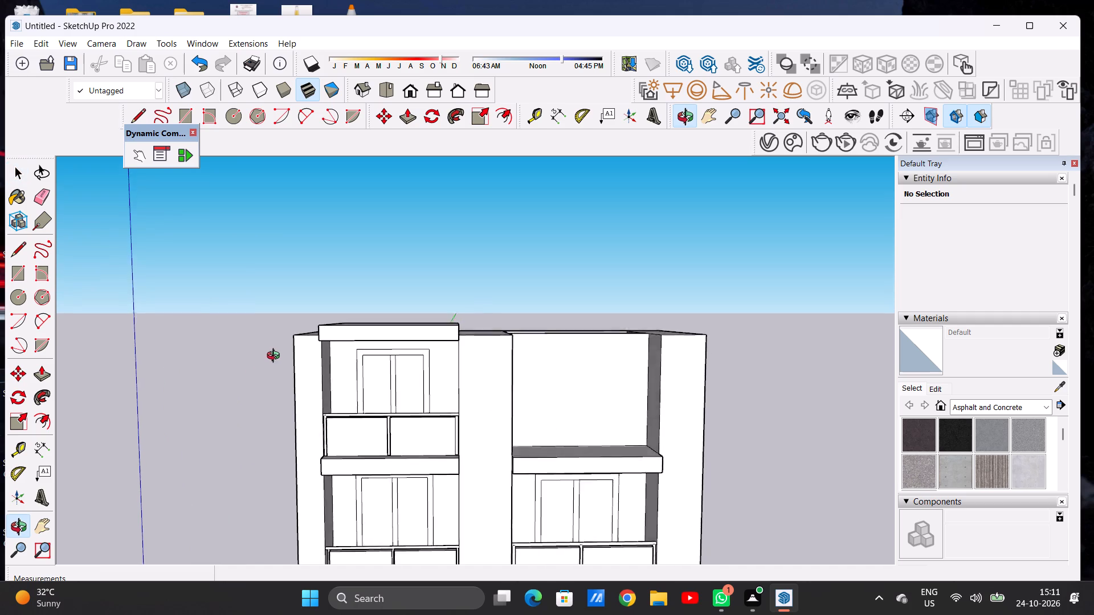
Examine the thickened roof slab, the balconies and the blank top-storey wall bay from the front, above and below.
middle_click_drag(276, 357, 288, 353)
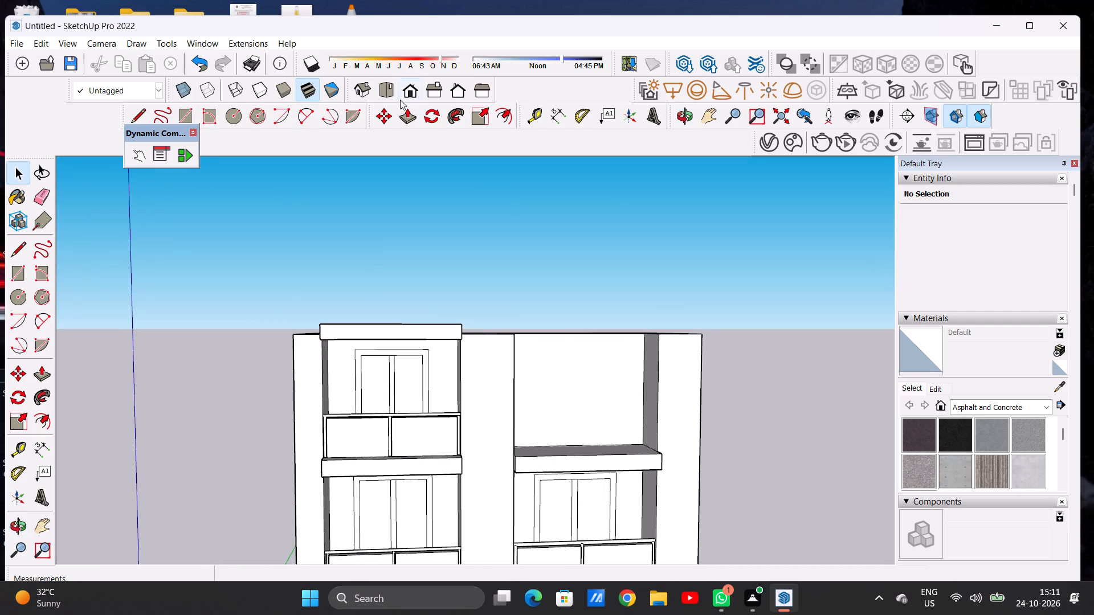
left_click(408, 95)
scroll(217, 343, "down", 4)
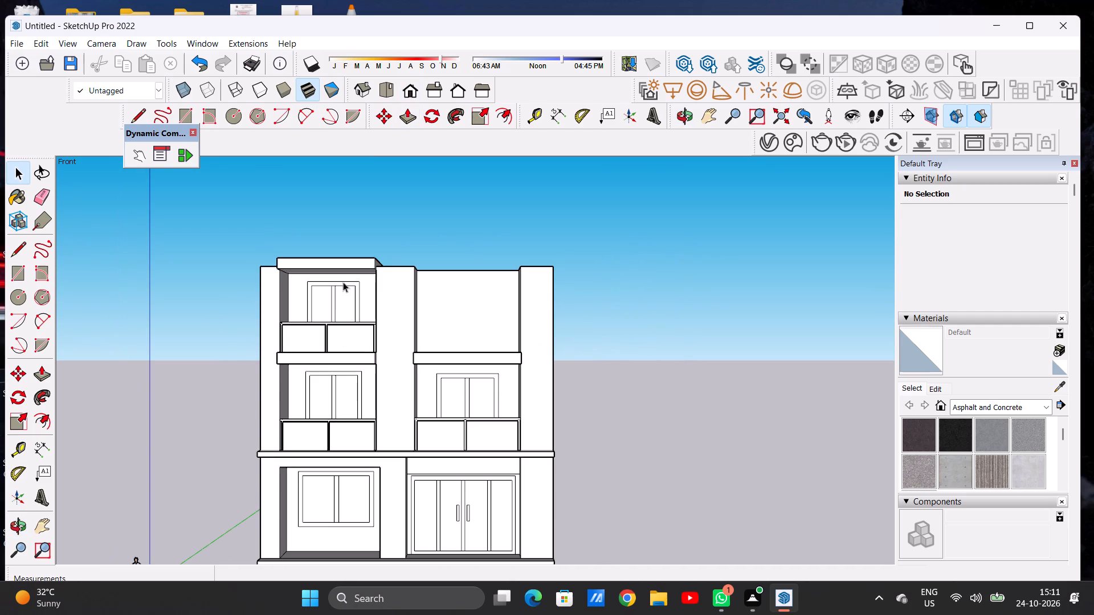
middle_click_drag(343, 282, 349, 362)
scroll(408, 326, "down", 4)
middle_click_drag(423, 386, 421, 337)
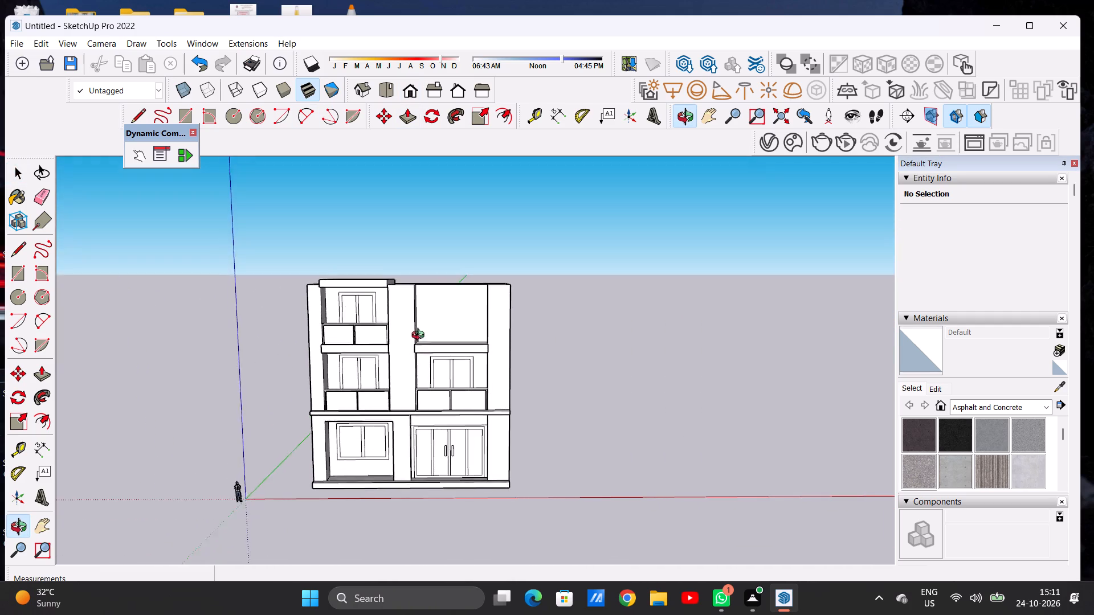
middle_click_drag(421, 337, 425, 317)
scroll(340, 289, "up", 7)
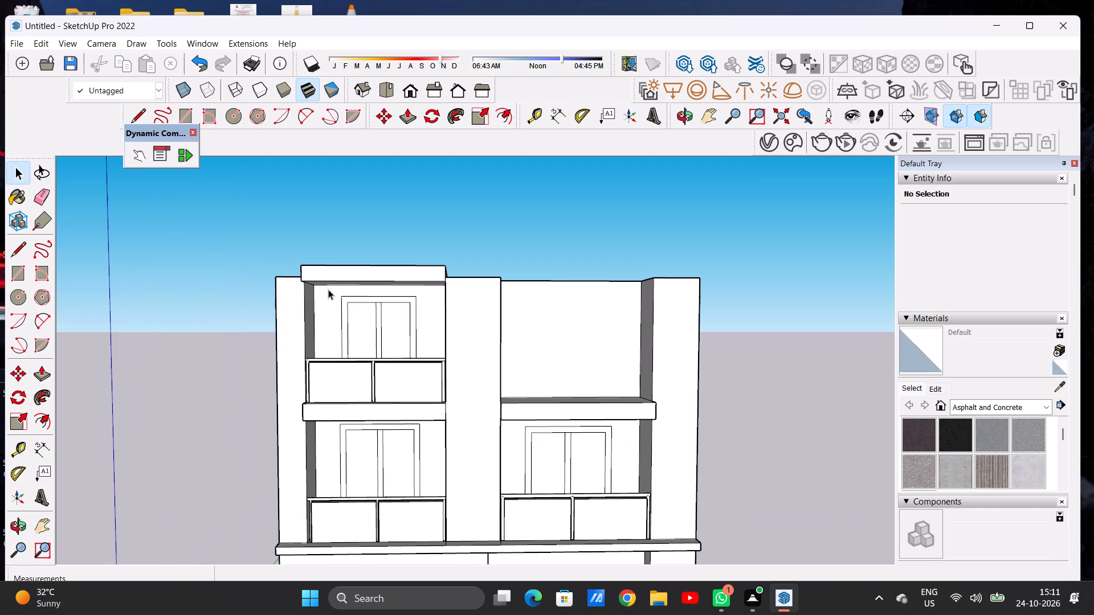
scroll(342, 292, "down", 4)
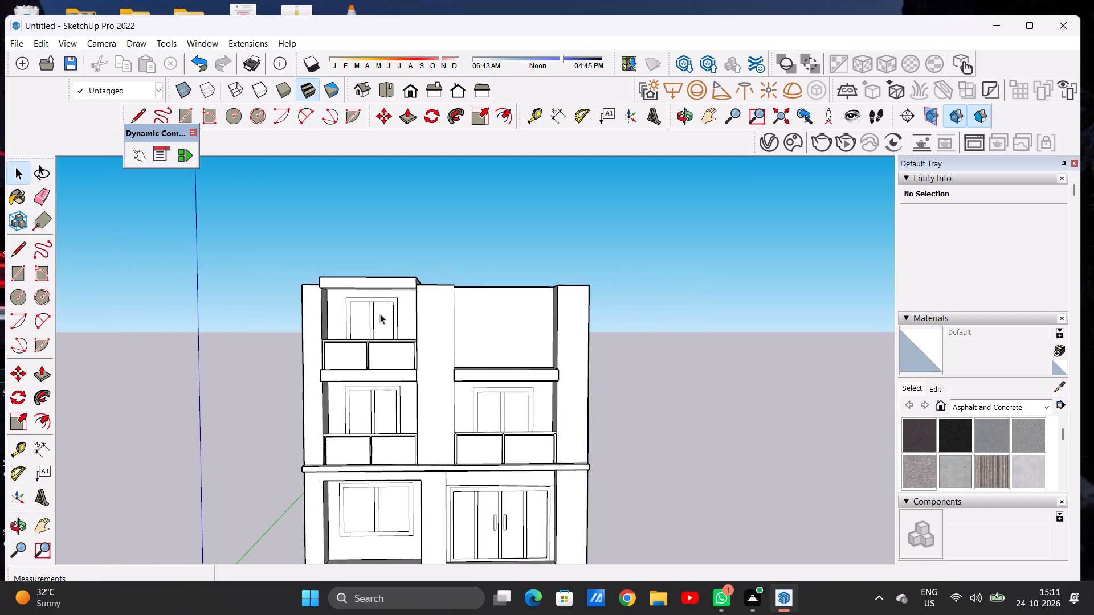
middle_click_drag(396, 341, 371, 420)
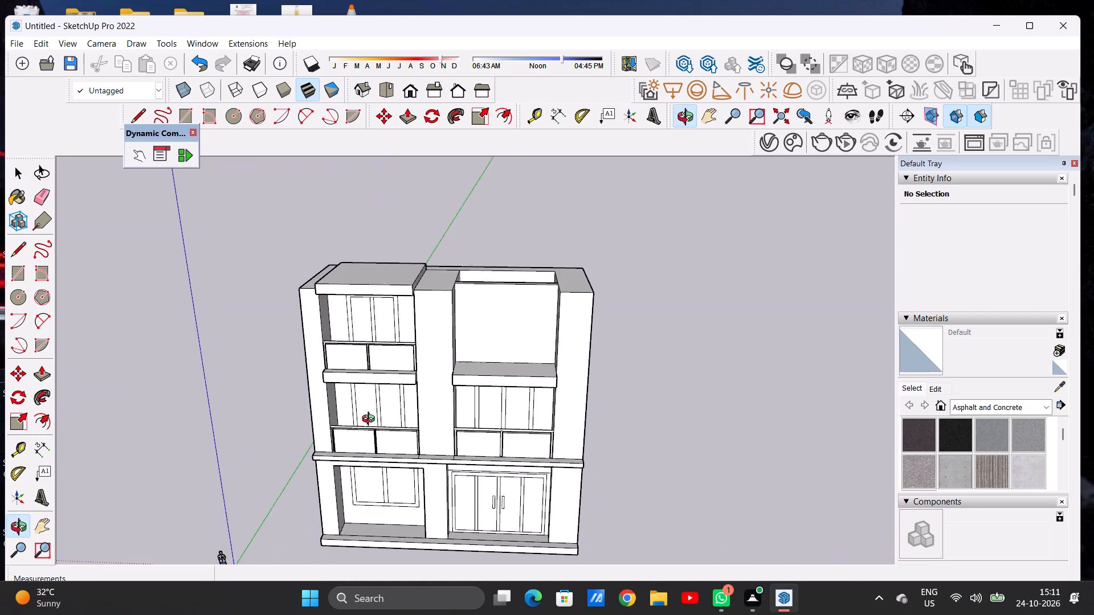
middle_click_drag(371, 420, 370, 419)
scroll(313, 376, "down", 6)
scroll(379, 327, "down", 1)
scroll(370, 322, "up", 12)
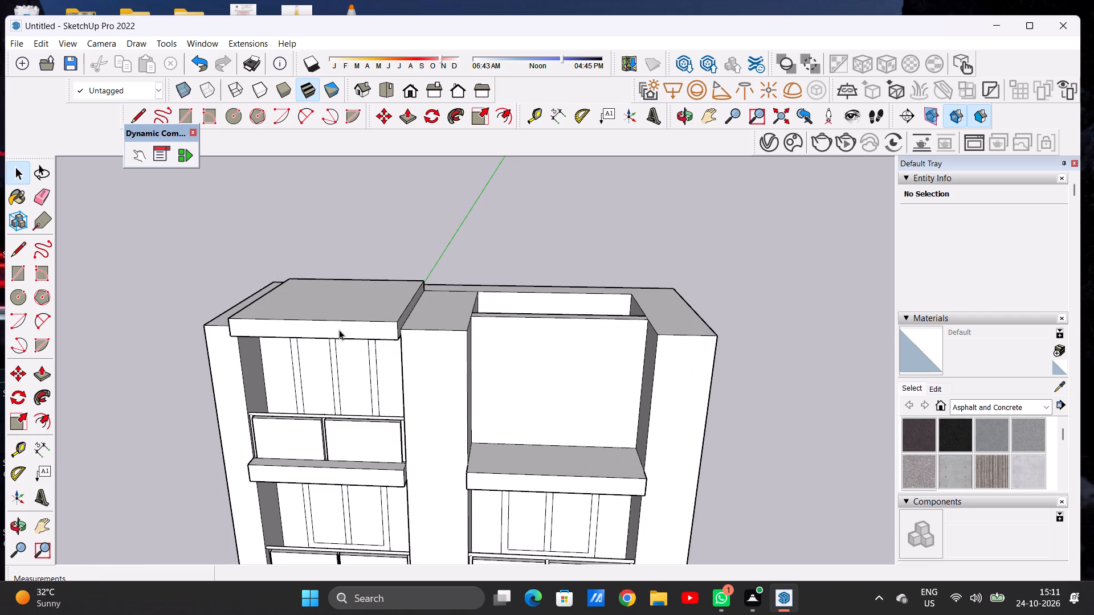
scroll(339, 330, "down", 8)
middle_click_drag(282, 368, 289, 288)
scroll(375, 325, "up", 4)
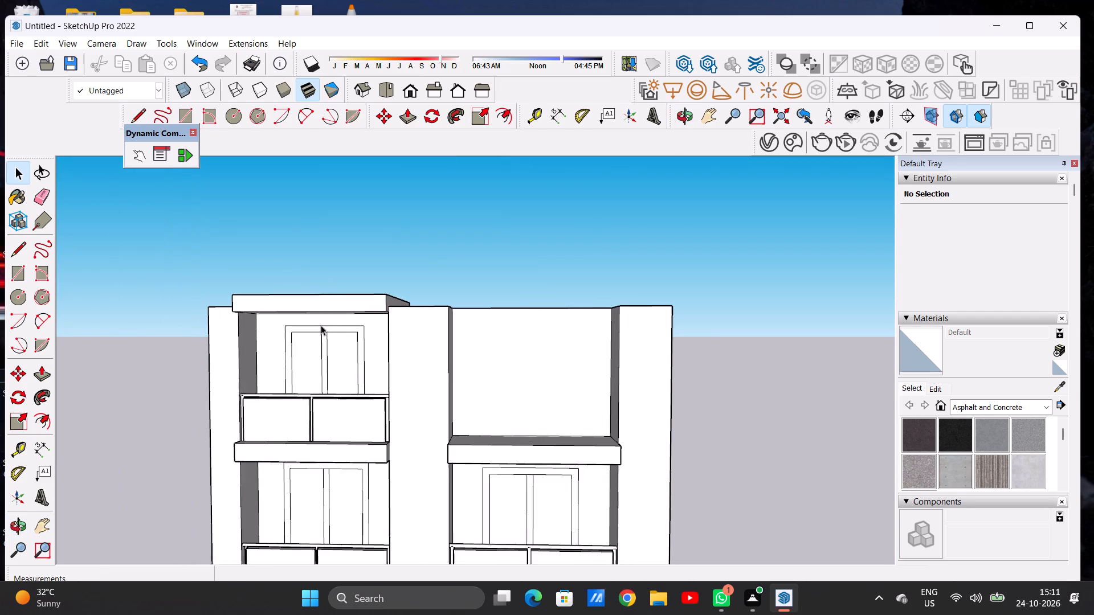
scroll(321, 325, "up", 8)
middle_click_drag(345, 351, 356, 330)
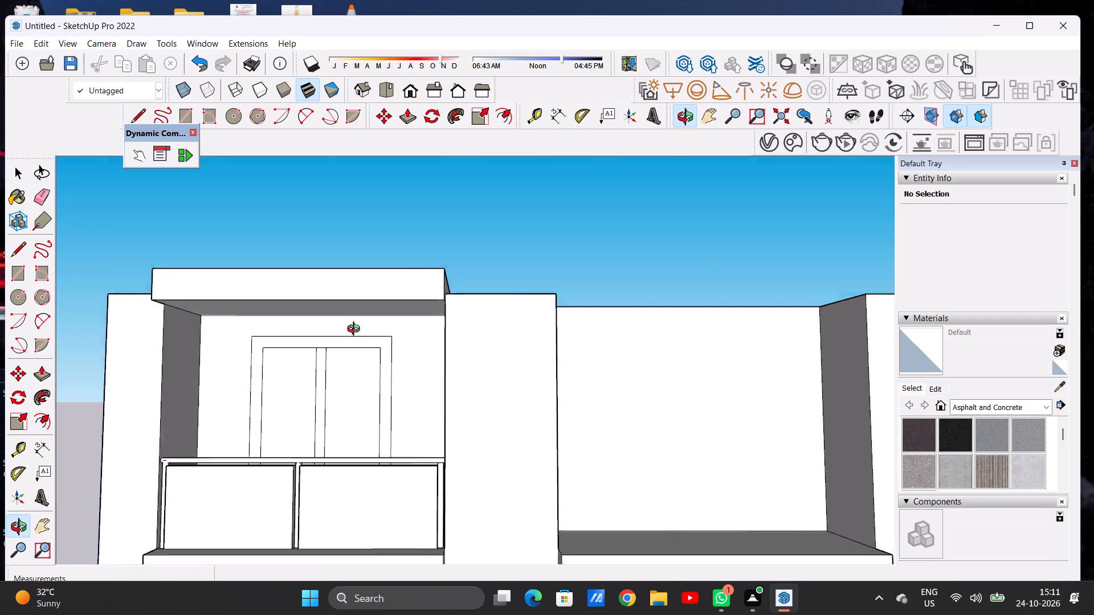
middle_click_drag(356, 330, 364, 379)
scroll(359, 359, "down", 14)
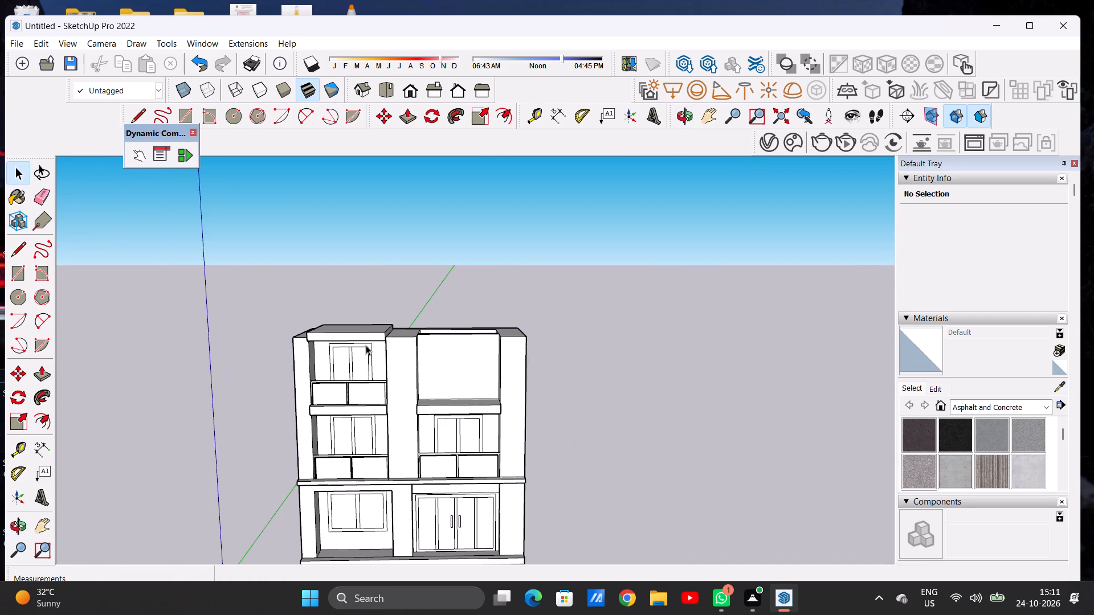
scroll(367, 345, "down", 1)
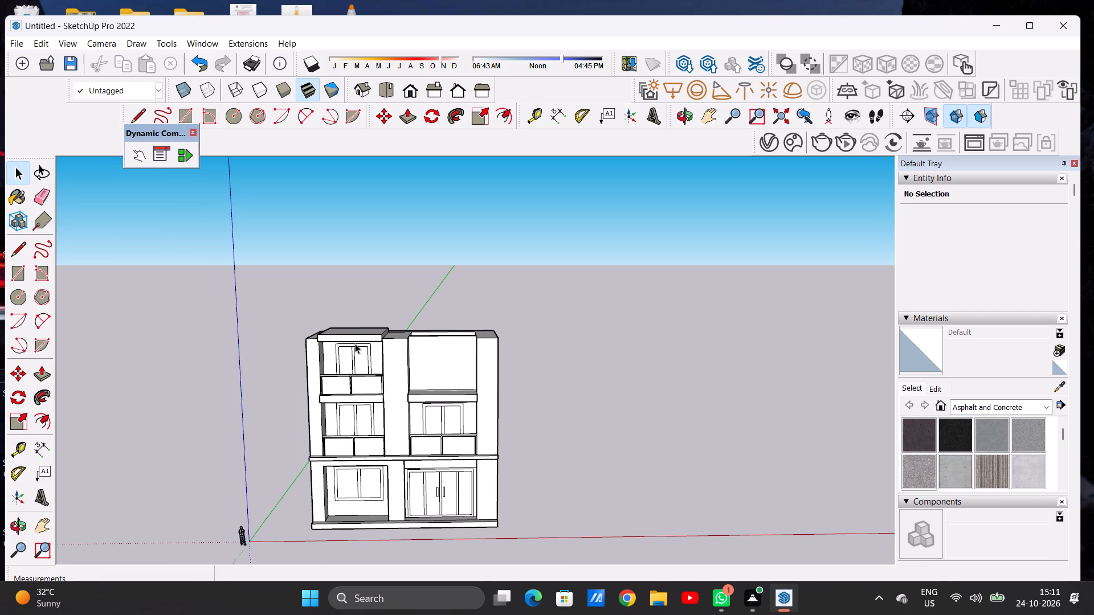
scroll(361, 337, "down", 6)
scroll(441, 338, "up", 7)
scroll(305, 352, "up", 5)
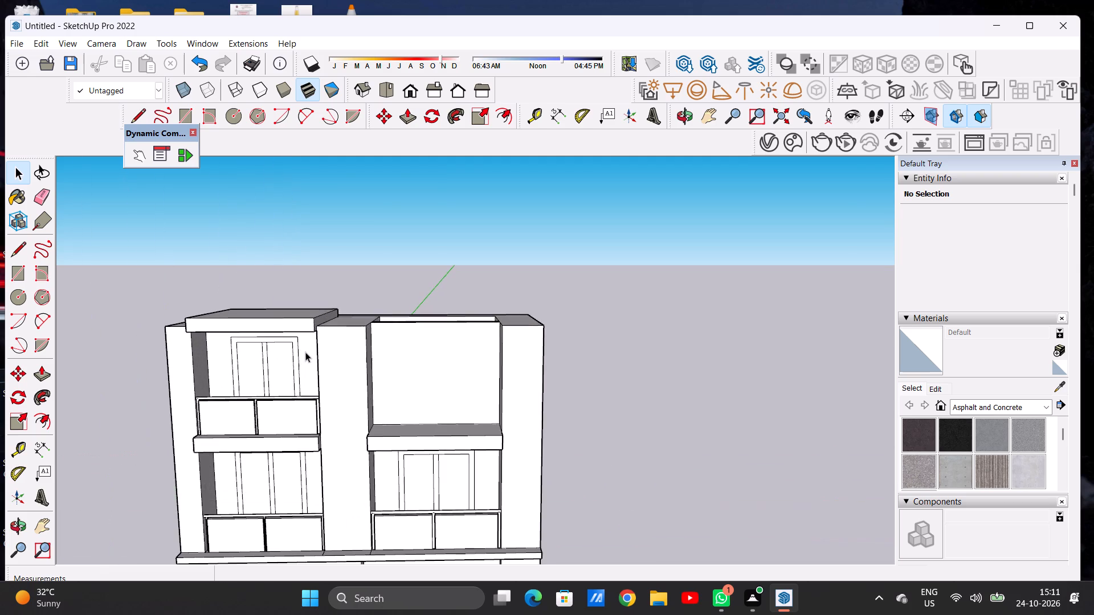
middle_click_drag(255, 379, 264, 309)
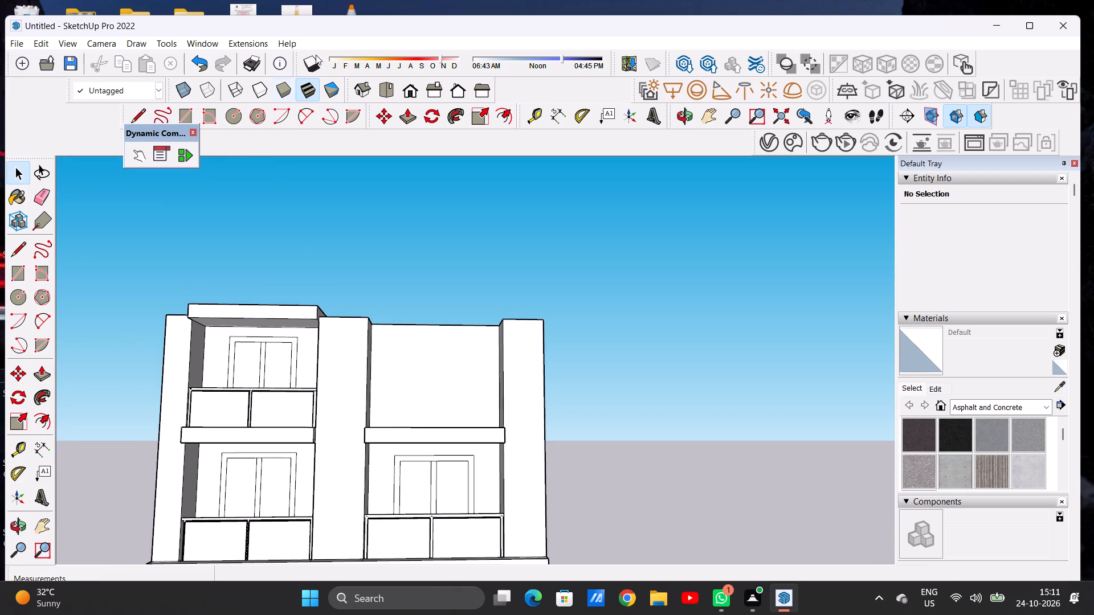
Draw a window rectangle about 12' 4" wide and 13' 1" high on the blank top-storey wall above the double-door bay.
left_click(412, 87)
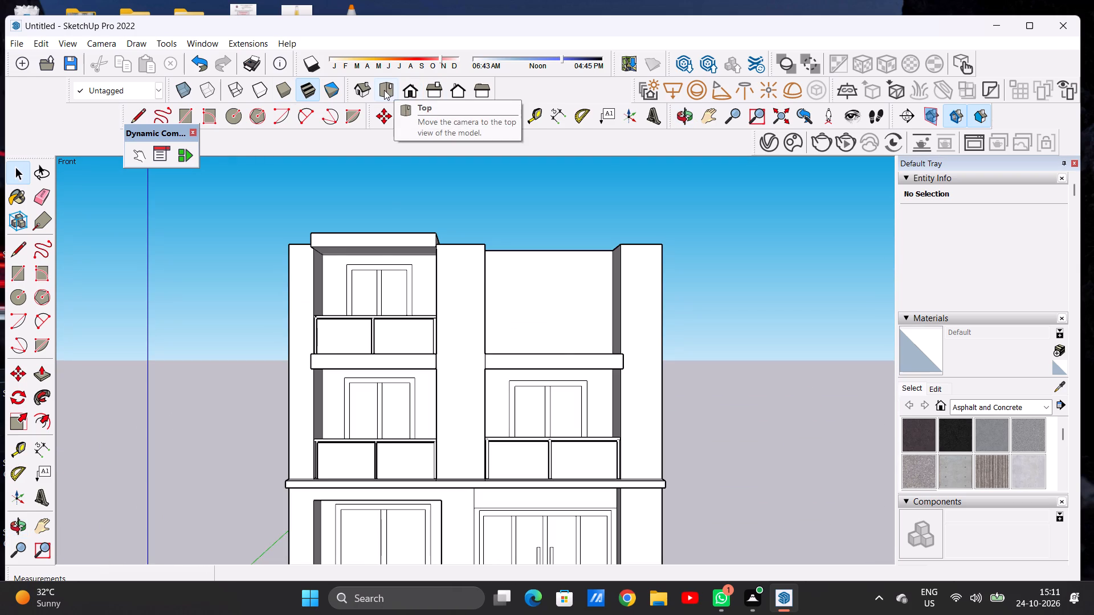
scroll(354, 282, "down", 4)
scroll(489, 292, "up", 4)
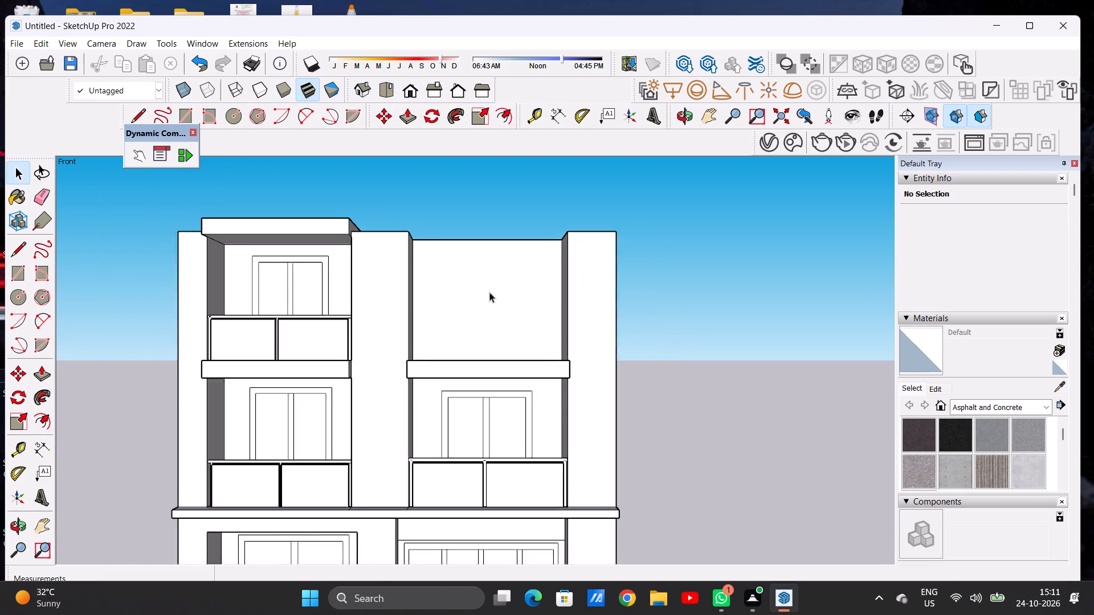
scroll(489, 292, "up", 2)
scroll(489, 292, "down", 4)
middle_click_drag(505, 322, 506, 365)
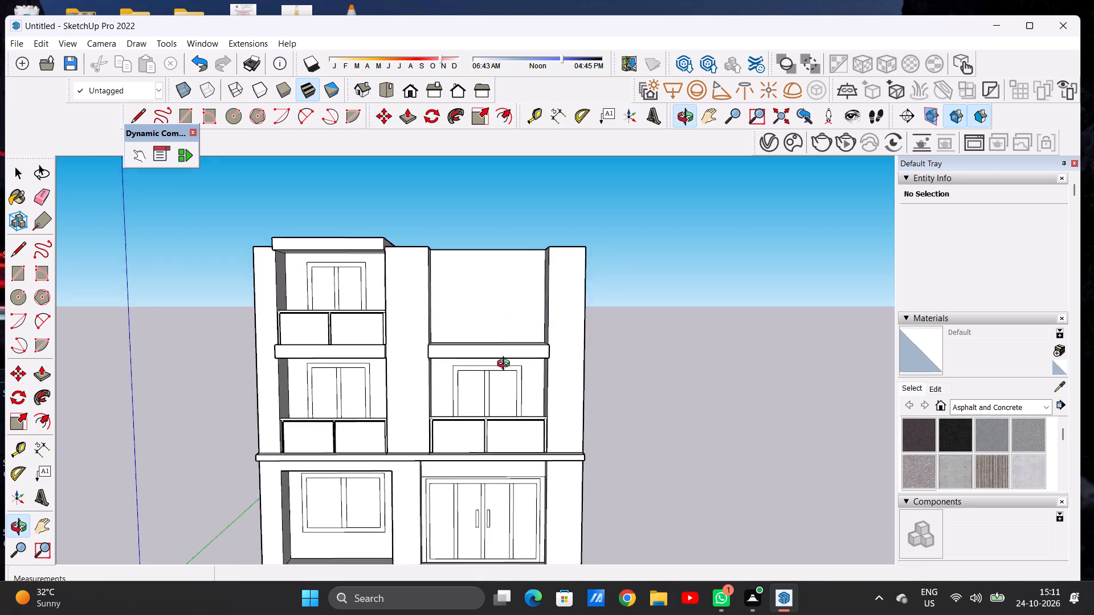
middle_click_drag(506, 365, 521, 317)
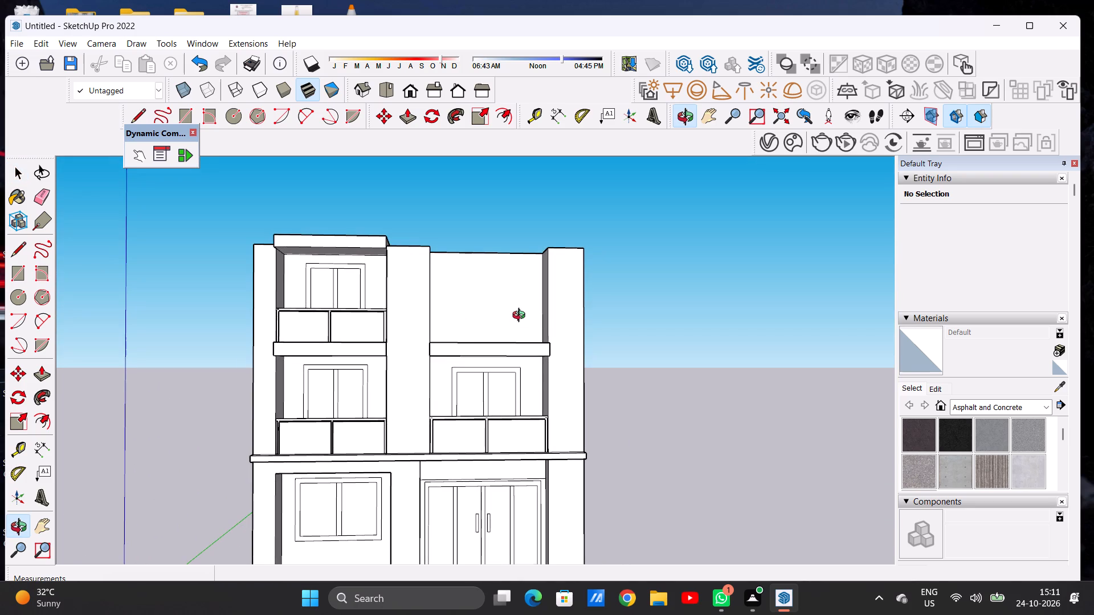
middle_click_drag(521, 317, 511, 337)
scroll(526, 304, "up", 4)
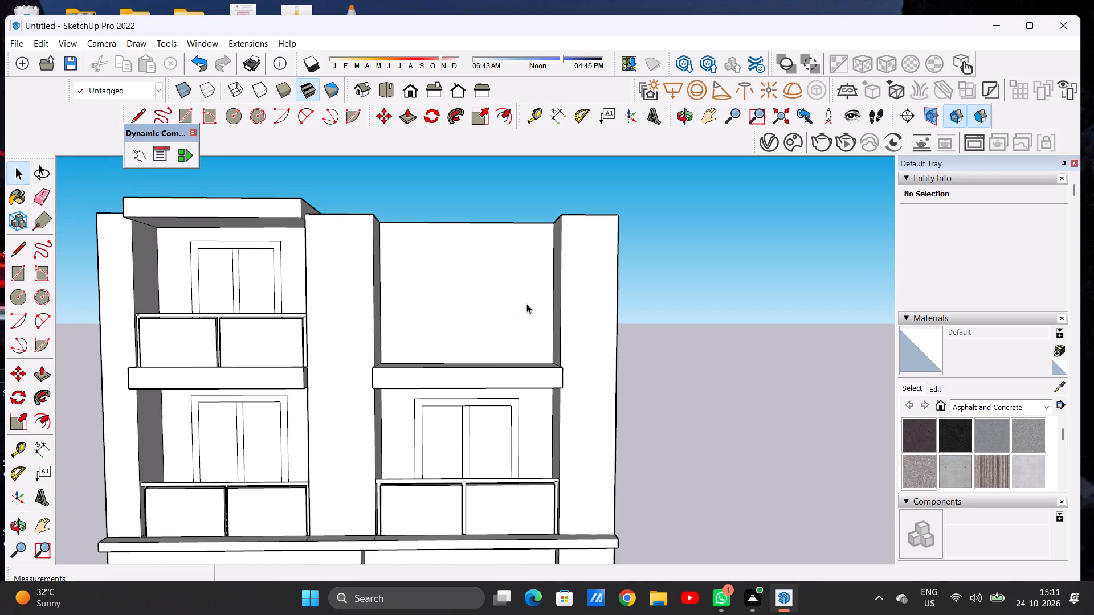
key("r")
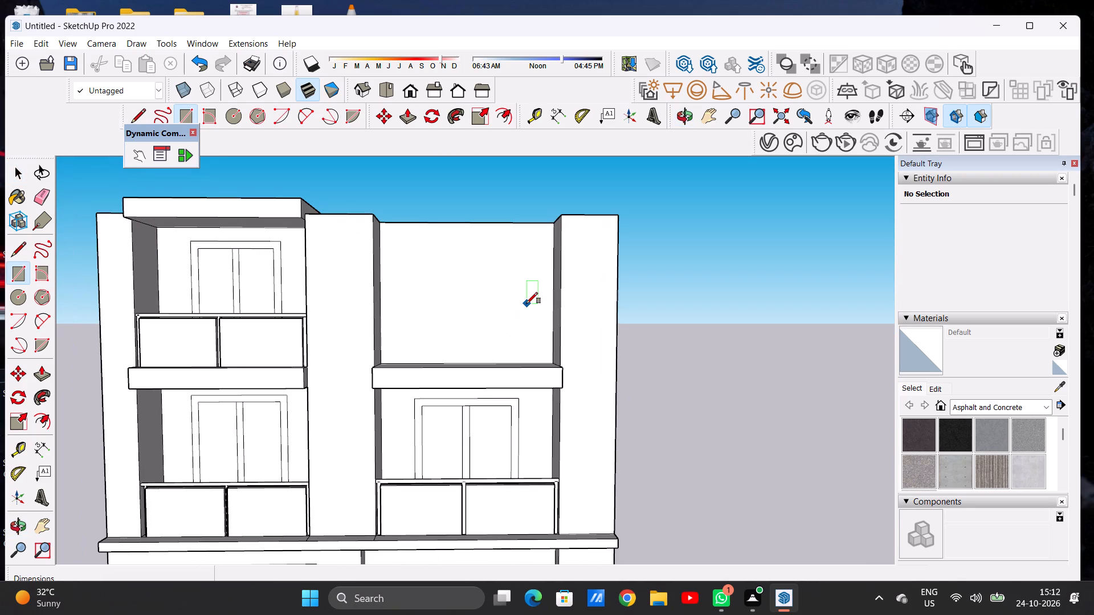
left_click(418, 241)
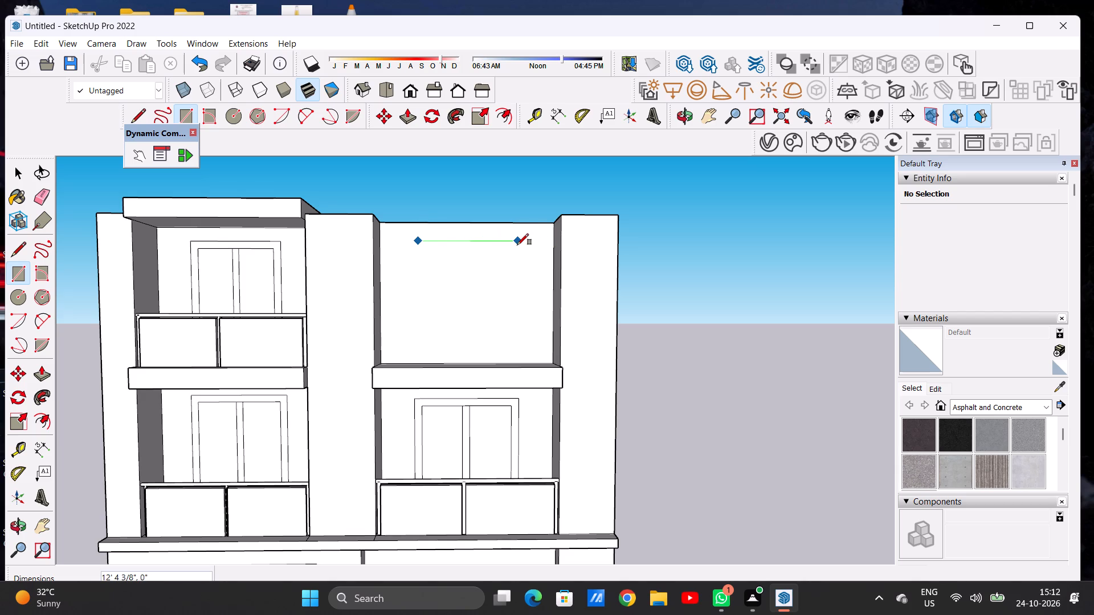
left_click(518, 245)
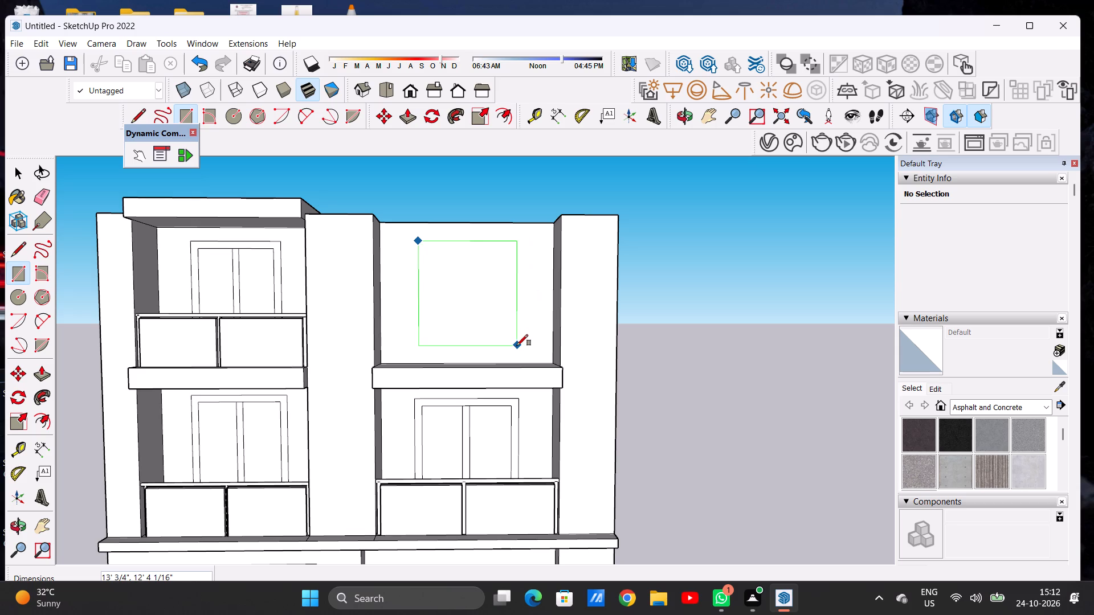
left_click(517, 346)
key("space")
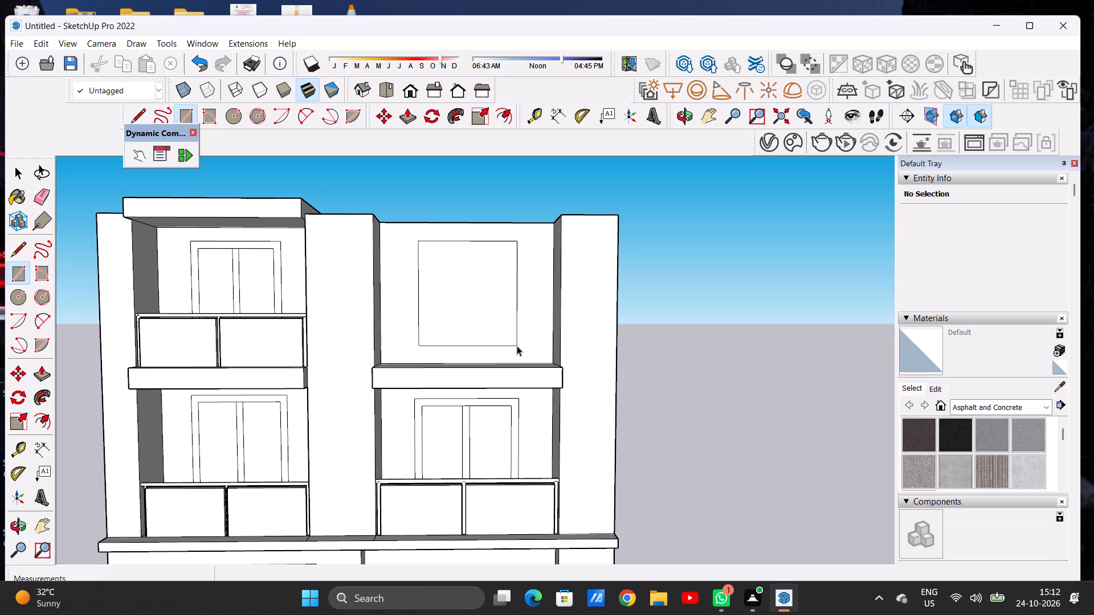
Offset the new window rectangle's outline inward about 1' 1 3/16" to form the frame.
scroll(340, 339, "down", 6)
scroll(423, 314, "up", 5)
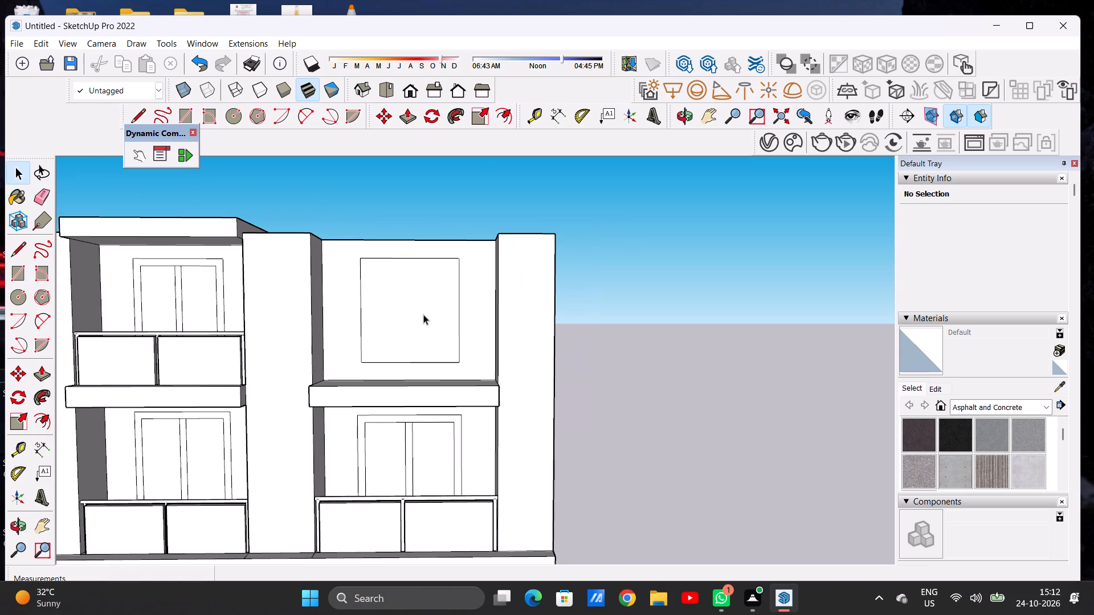
type("OF")
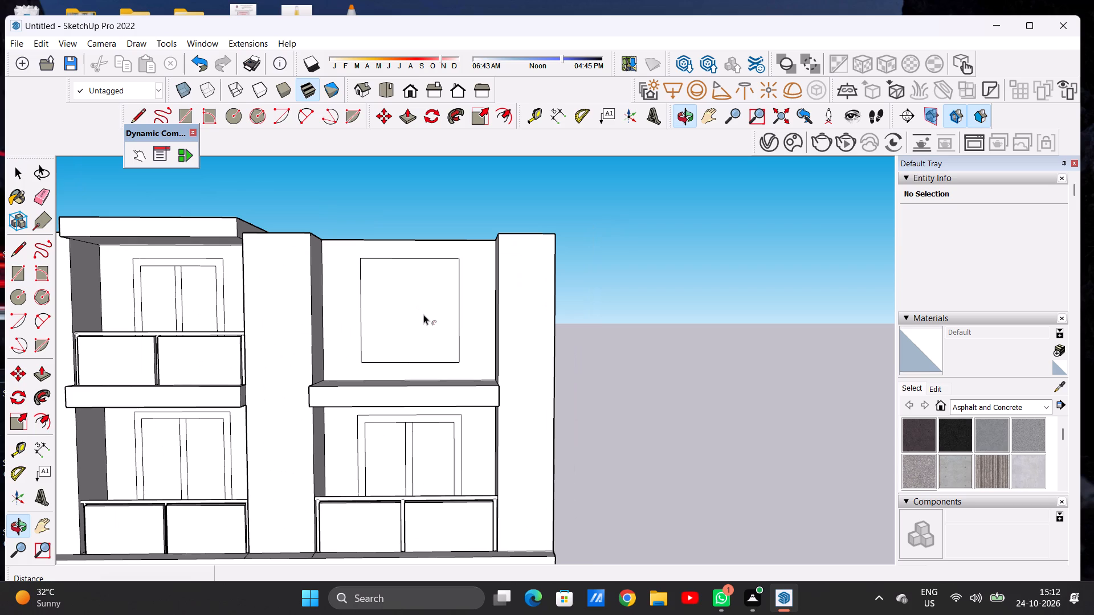
left_click(395, 286)
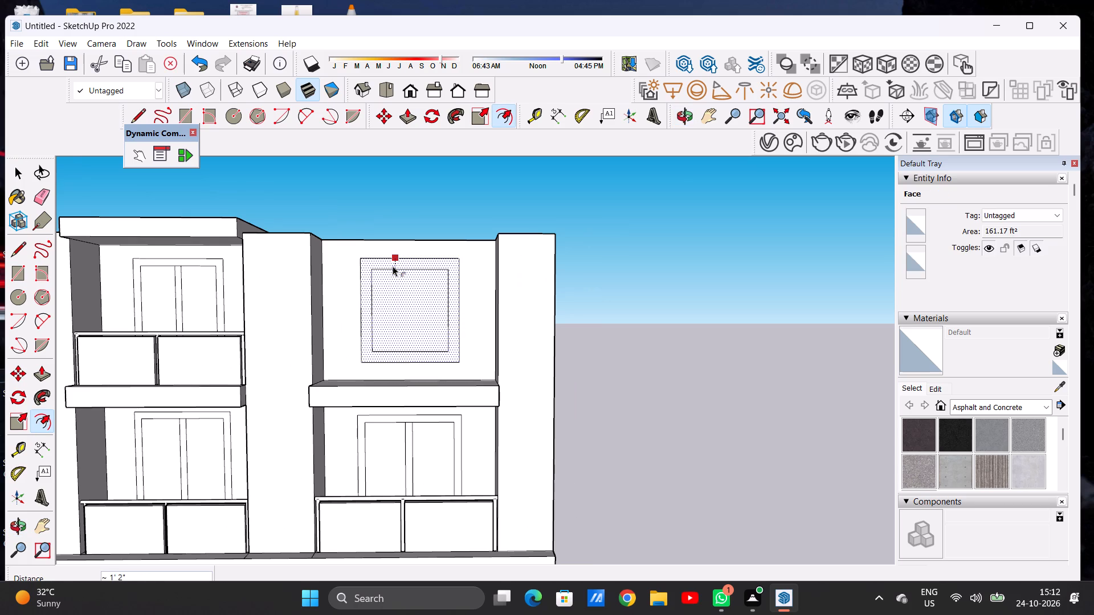
left_click(393, 267)
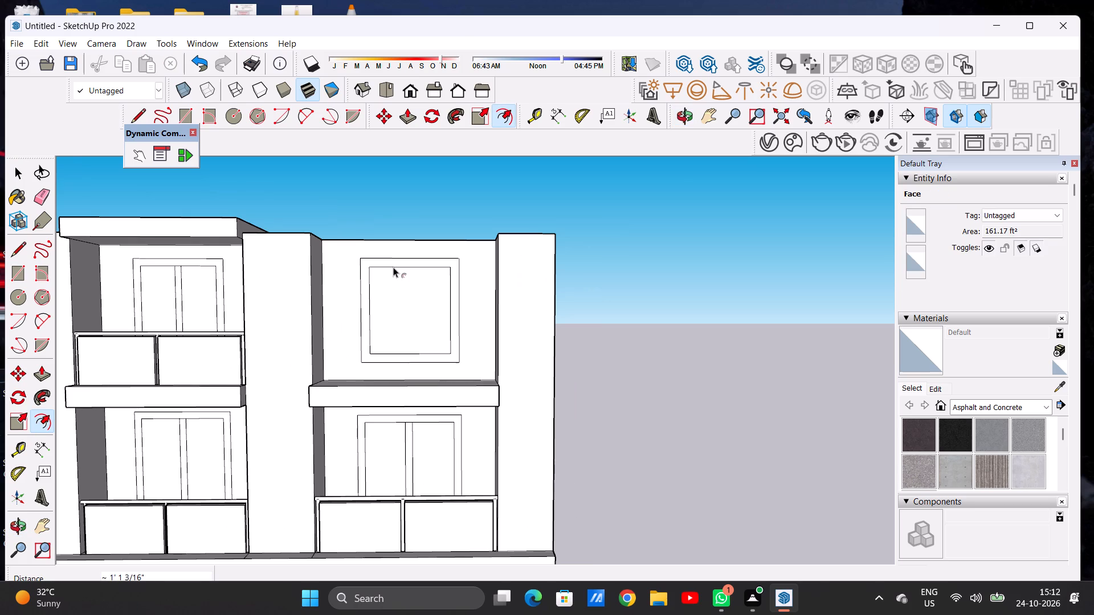
key("space")
Draw two closely spaced vertical lines, about 10' 10" long, across the inner window opening to form a central mullion.
type("L")
scroll(427, 330, "up", 4)
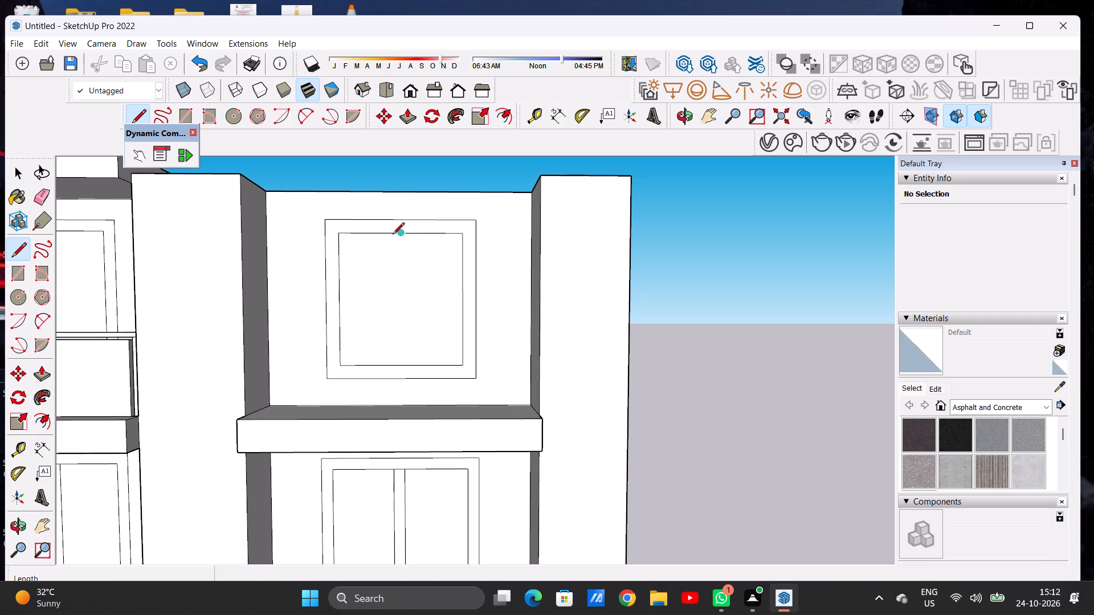
left_click(392, 235)
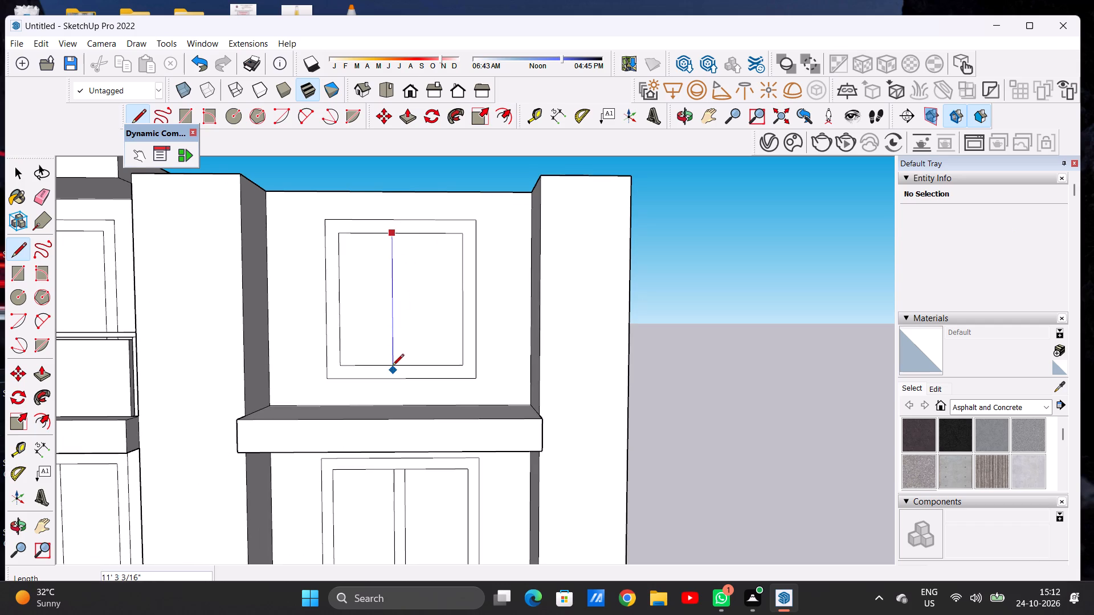
left_click(392, 364)
left_click(403, 235)
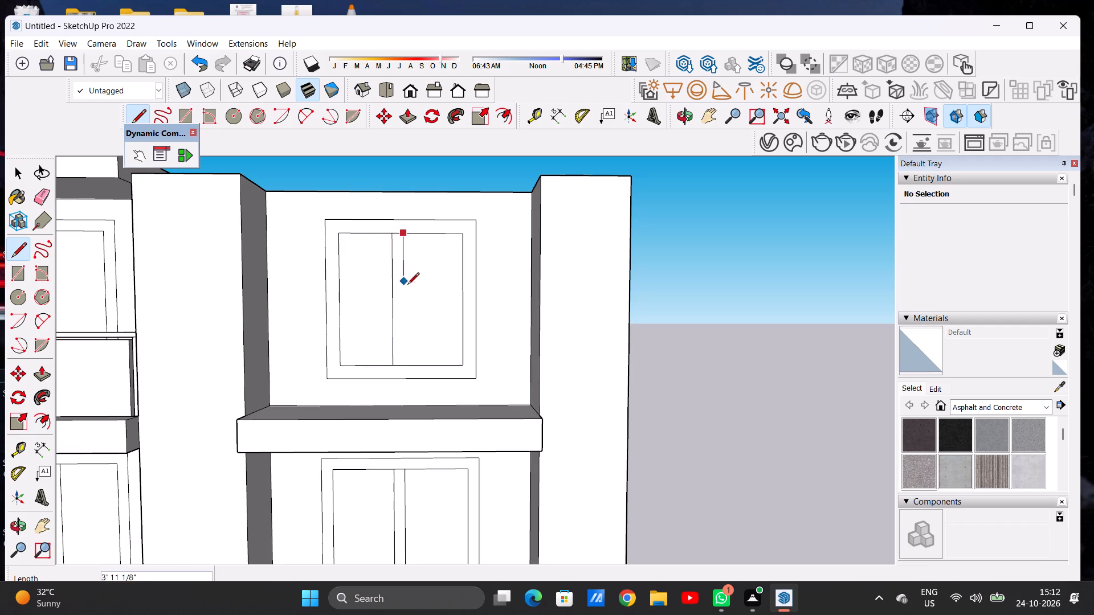
left_click(406, 359)
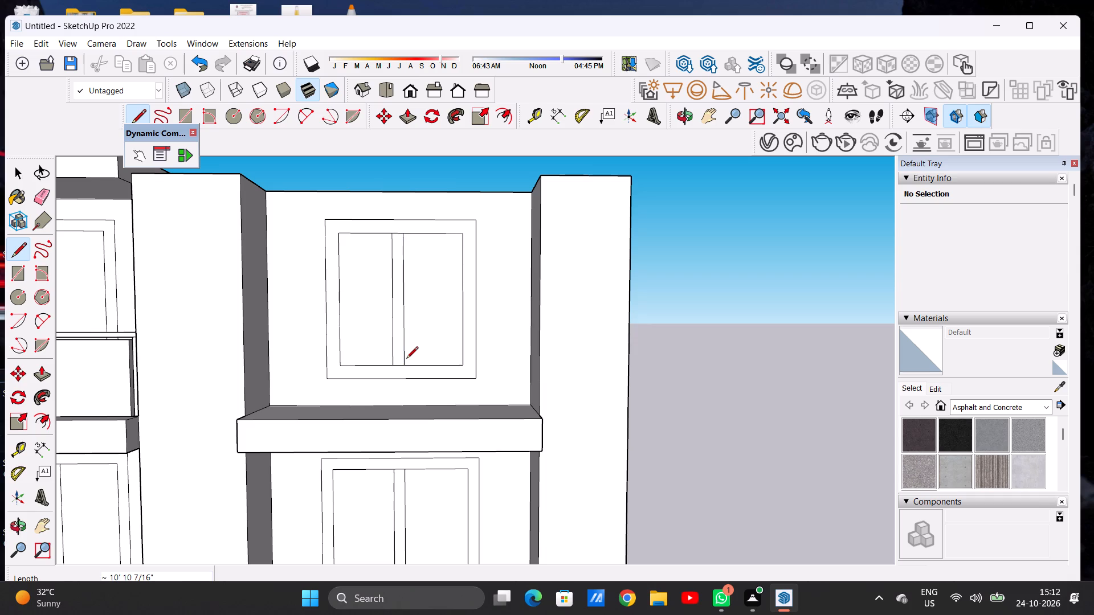
key("space")
Move the mullion strip with its edges slightly sideways along the frame's lower edge to centre it in the window.
scroll(406, 359, "up", 2)
scroll(397, 360, "down", 1)
scroll(397, 360, "up", 1)
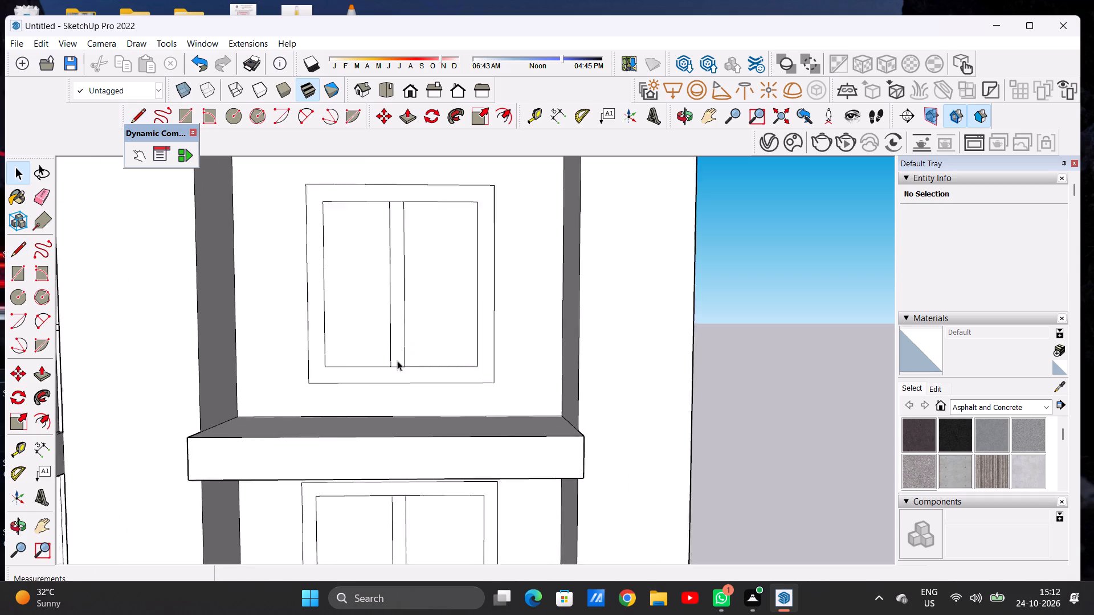
scroll(397, 360, "up", 2)
double_click(399, 356)
key("m")
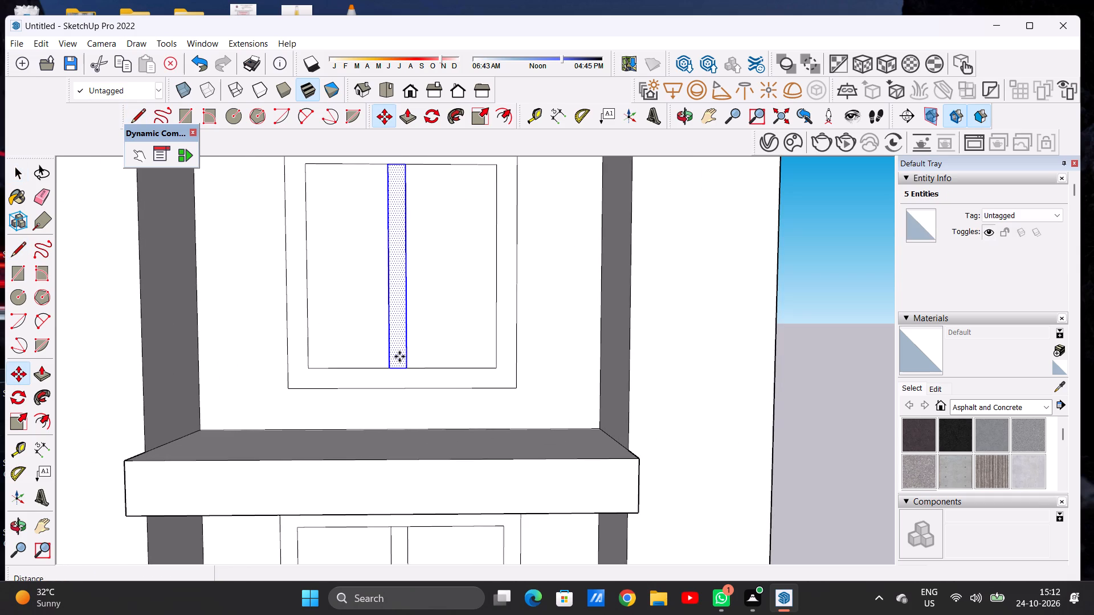
left_click(406, 368)
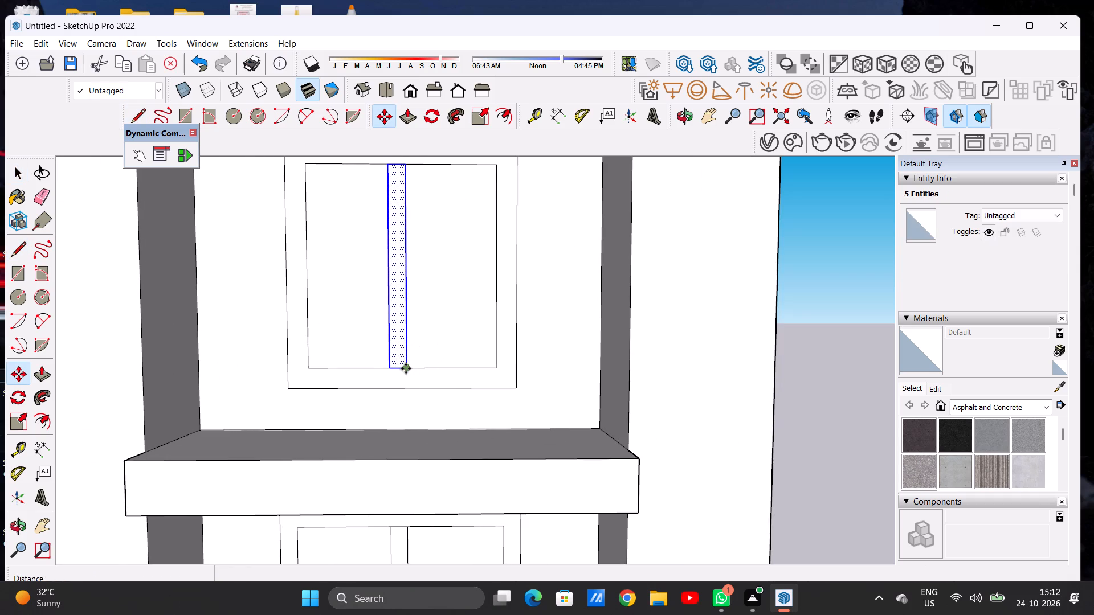
left_click(412, 368)
key("space")
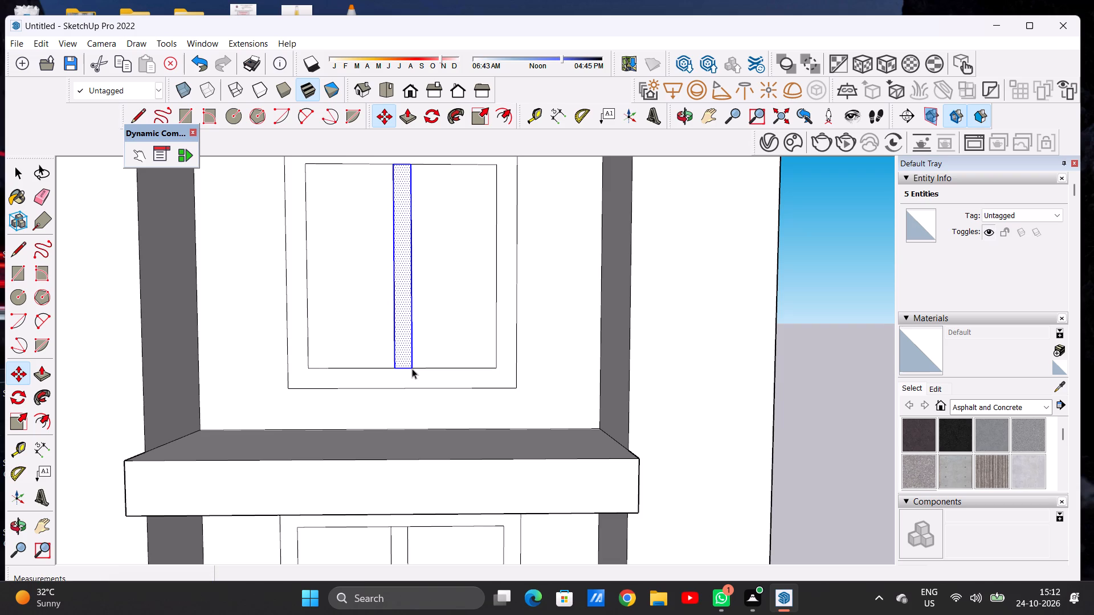
scroll(378, 348, "down", 9)
left_click(658, 292)
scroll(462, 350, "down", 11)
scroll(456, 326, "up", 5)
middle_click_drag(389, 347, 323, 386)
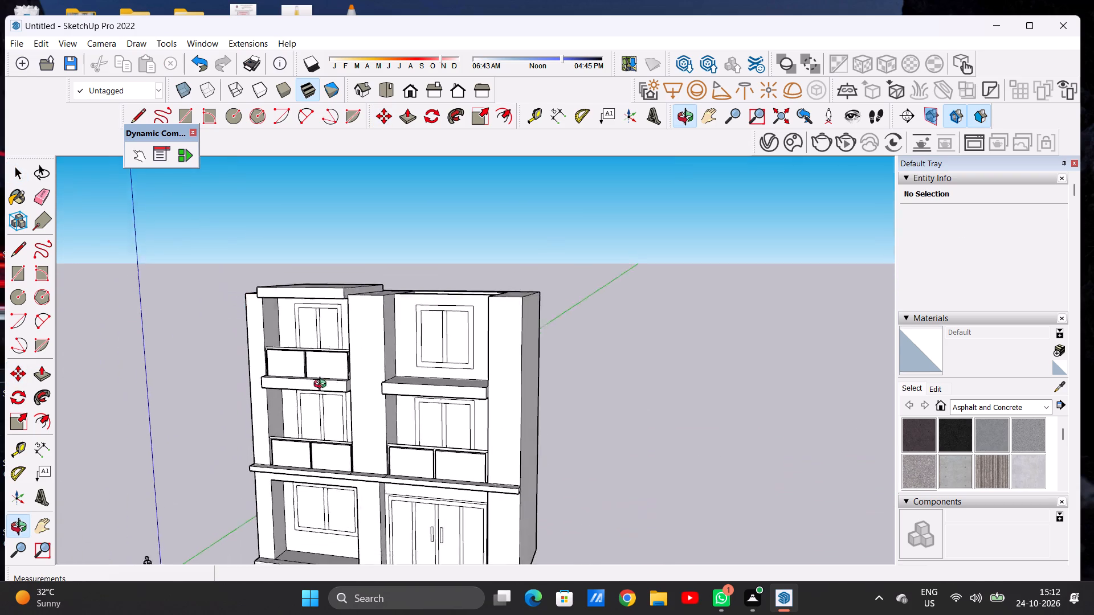
Draw a line about 21' 8" long across the top of the upper balcony slab above the double-door bay, between the flanking piers.
middle_click_drag(323, 386, 342, 499)
scroll(455, 370, "up", 9)
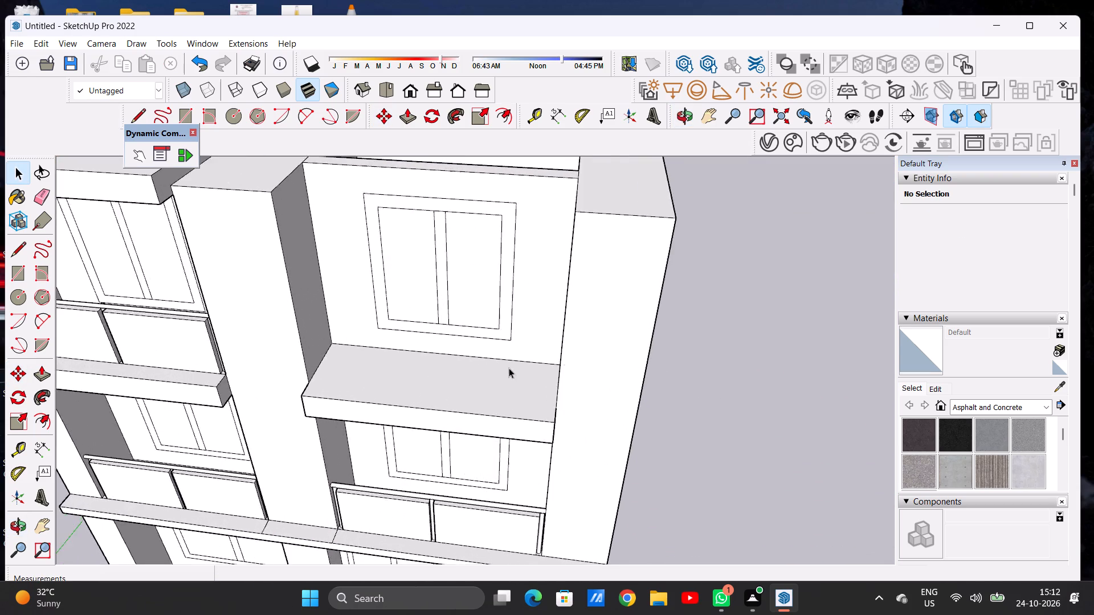
scroll(582, 346, "down", 8)
middle_click_drag(489, 338, 494, 411)
scroll(535, 376, "up", 7)
middle_click_drag(497, 387, 540, 385)
key("l")
scroll(541, 385, "up", 6)
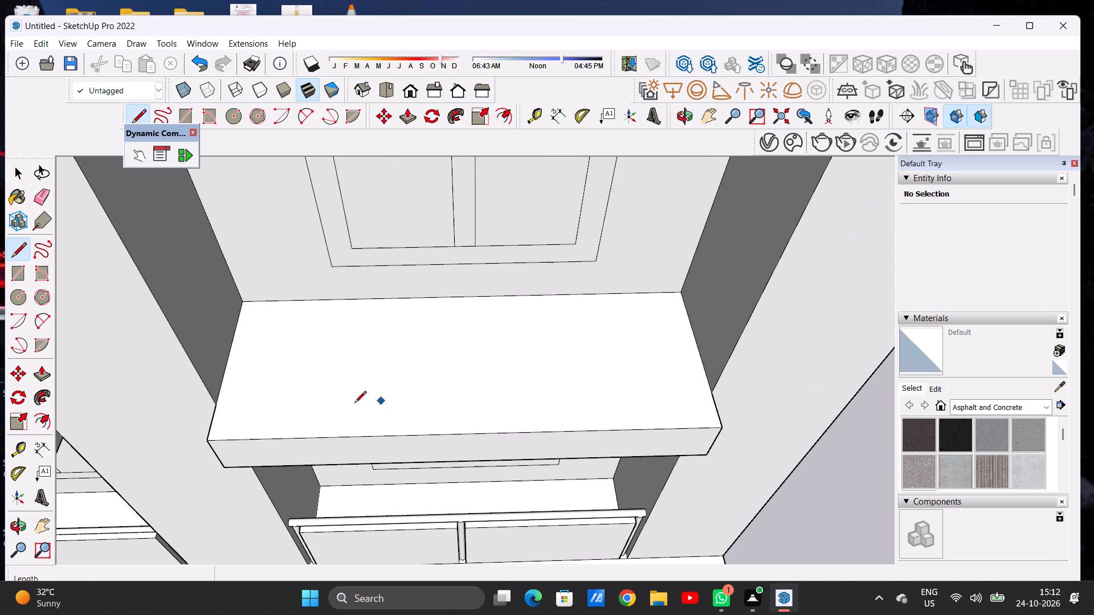
left_click(213, 408)
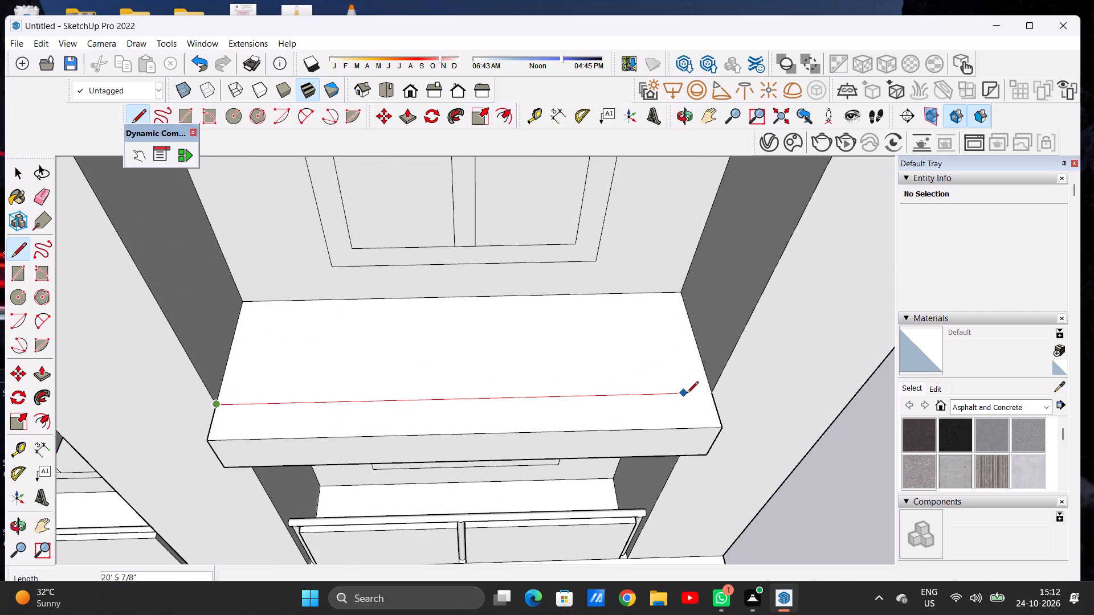
left_click(712, 390)
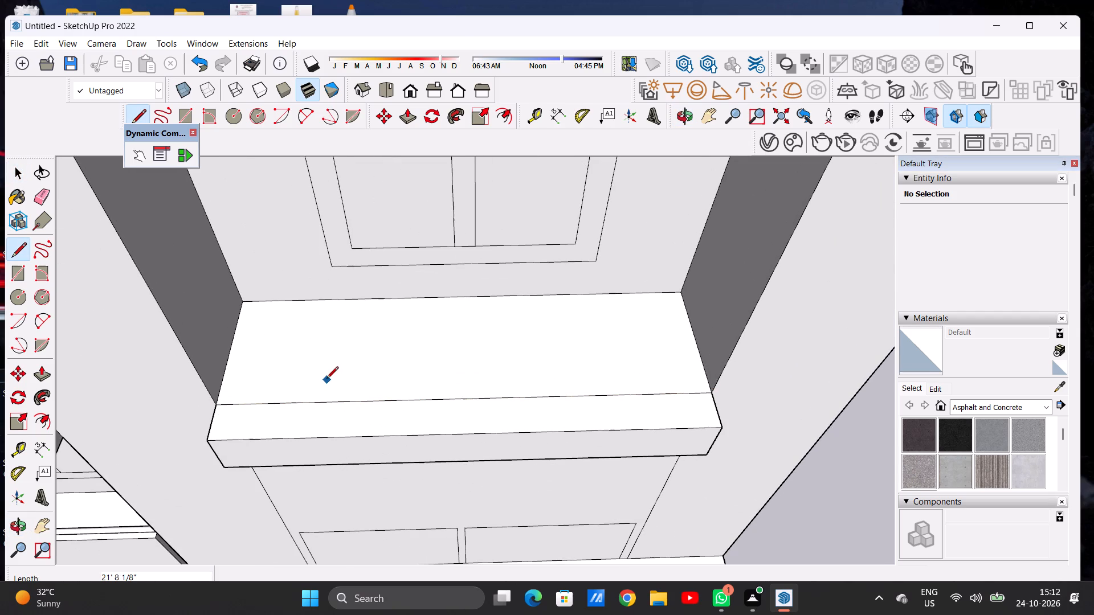
Delete the stray face closing off the recess below the upper balcony slab.
key("space")
left_click(426, 497)
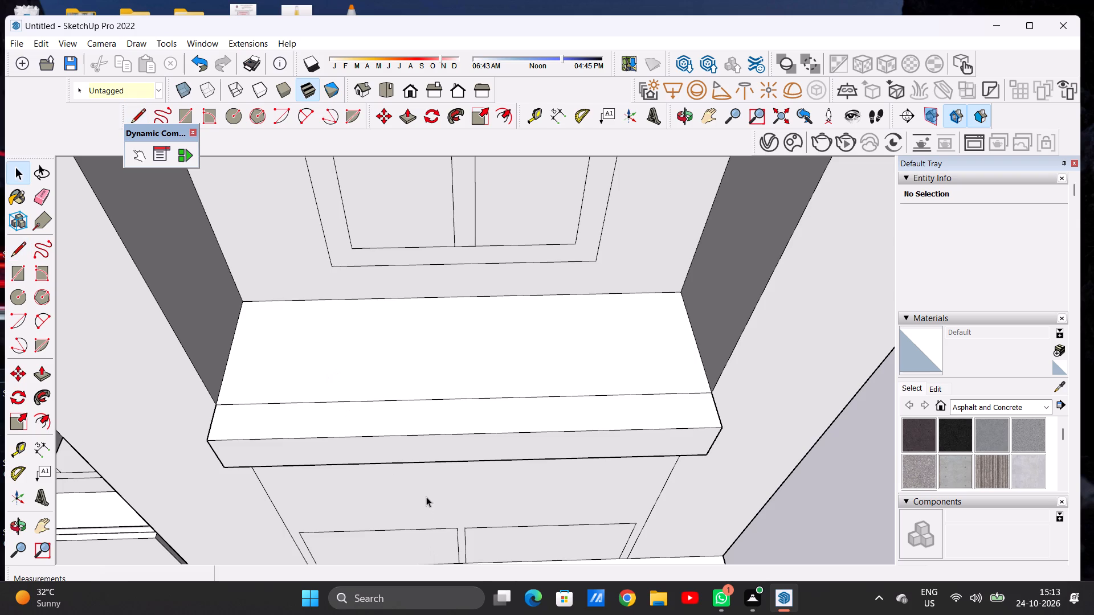
key("Delete")
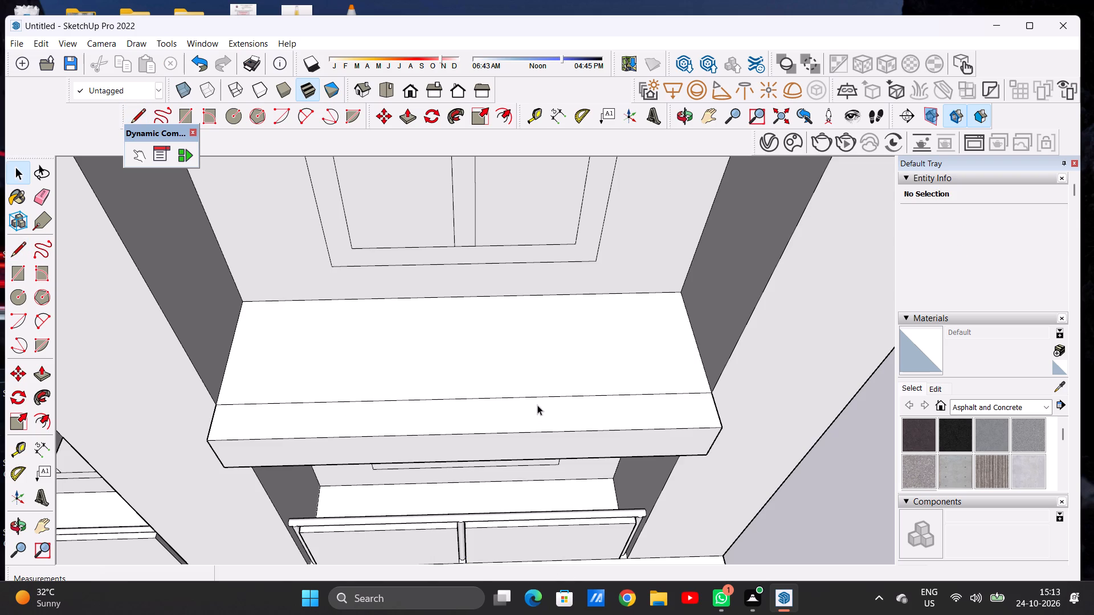
Draw a second, parallel line about 21' 8" long across the slab just behind the first to form a narrow railing strip.
key("l")
scroll(228, 379, "up", 4)
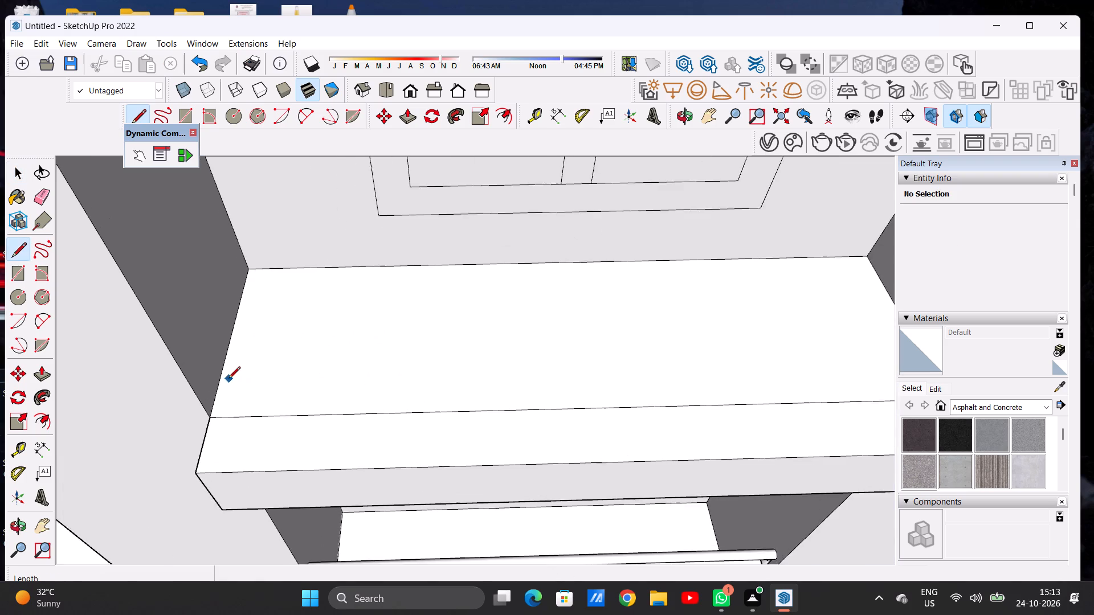
scroll(228, 379, "down", 1)
left_click(220, 391)
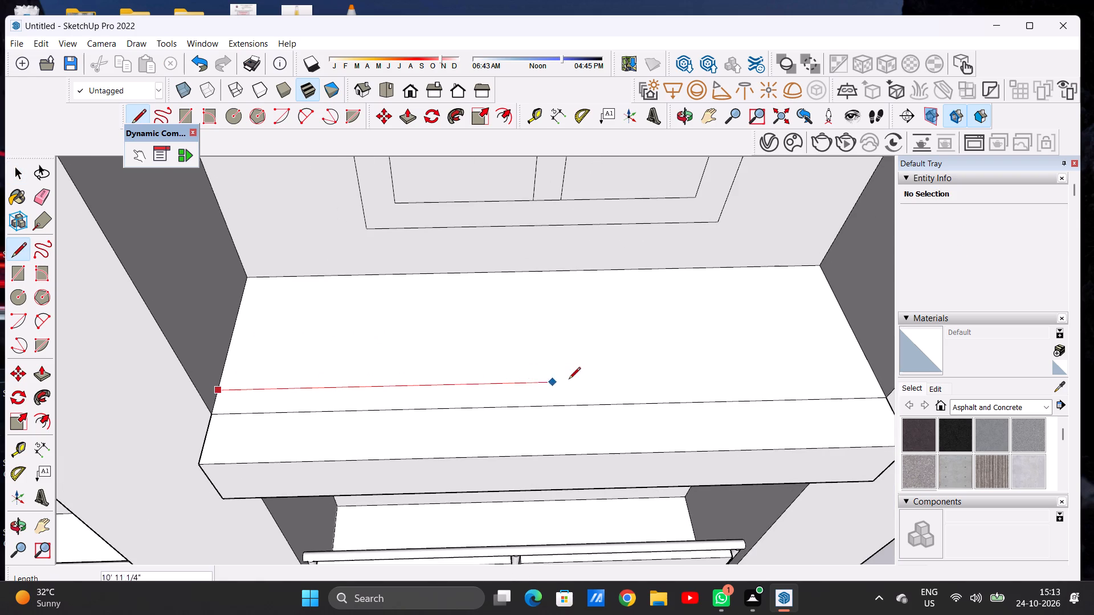
scroll(443, 379, "down", 7)
scroll(650, 370, "up", 6)
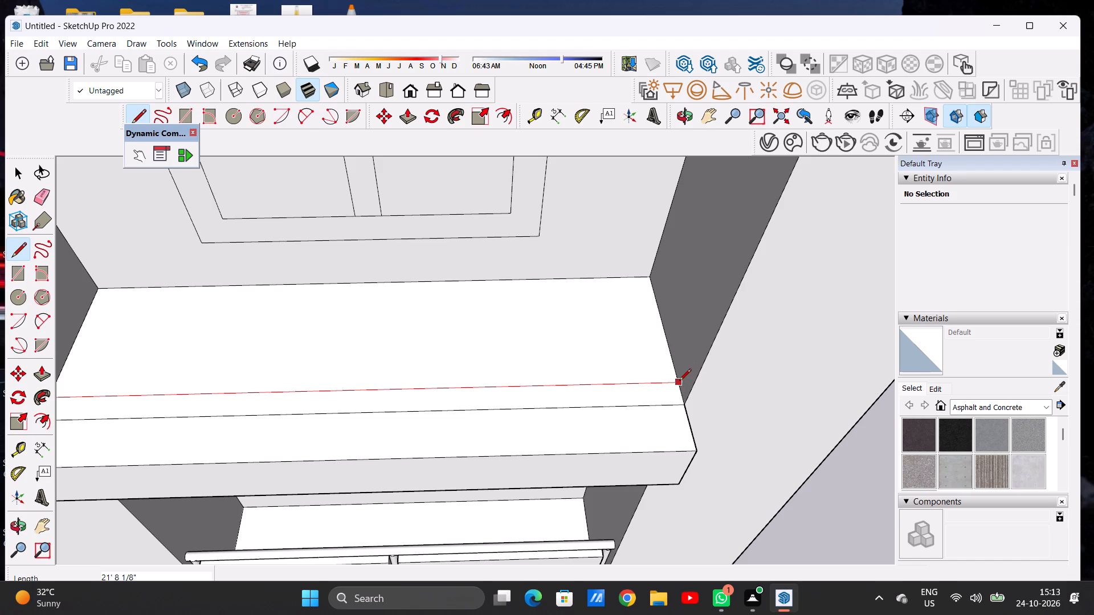
left_click(679, 382)
key("space")
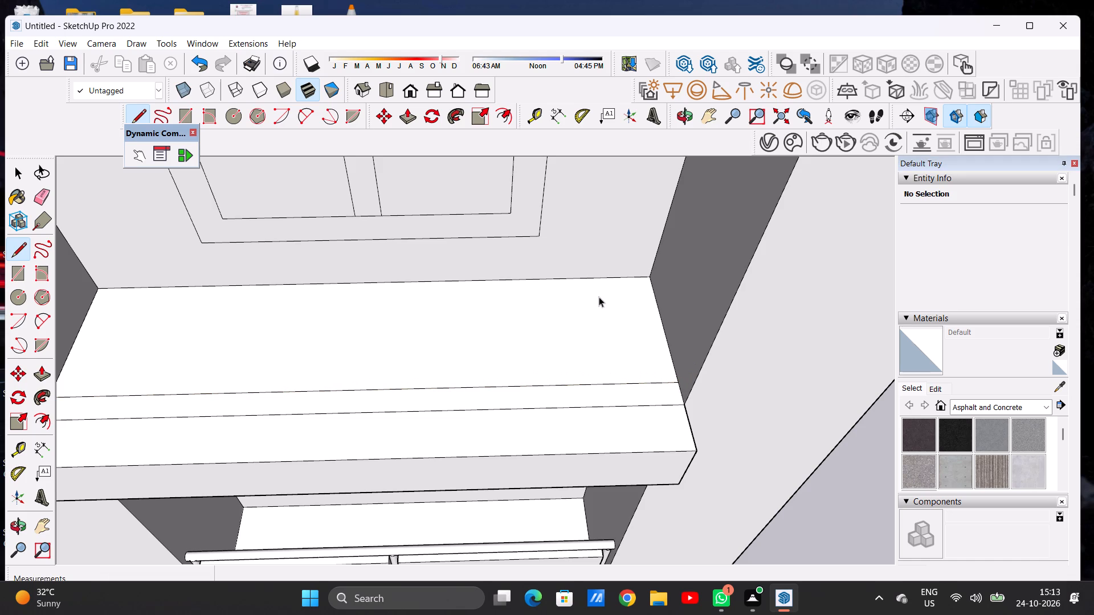
Draw a circle of about 2 7/16" radius inside the railing strip, near its end beside the central pier.
scroll(551, 354, "down", 17)
middle_click_drag(394, 399, 397, 295)
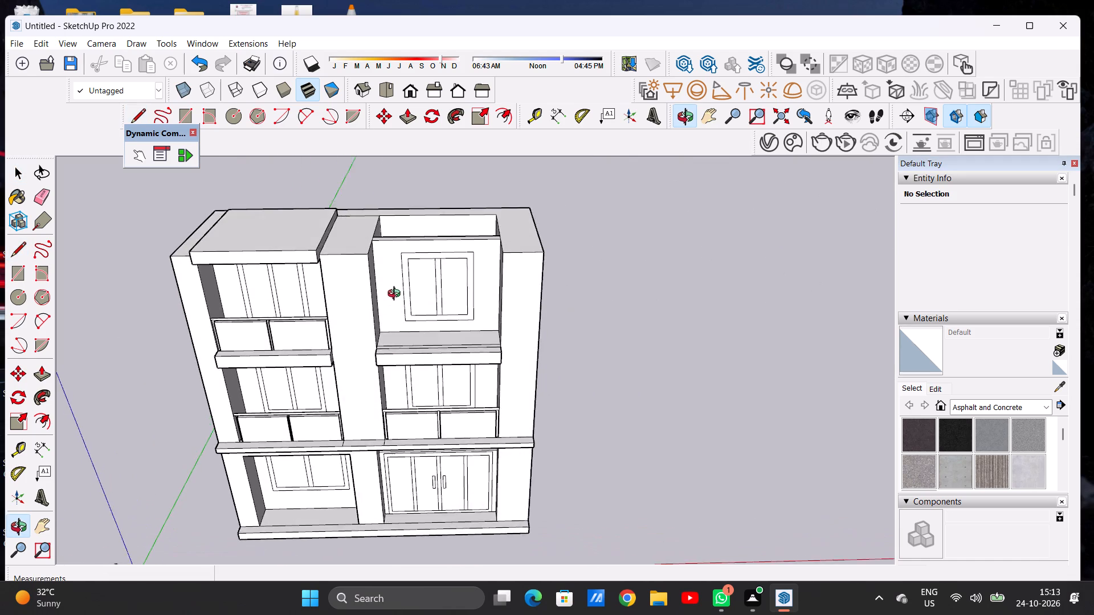
middle_click_drag(397, 295, 397, 272)
middle_click_drag(397, 272, 386, 253)
scroll(408, 308, "up", 1)
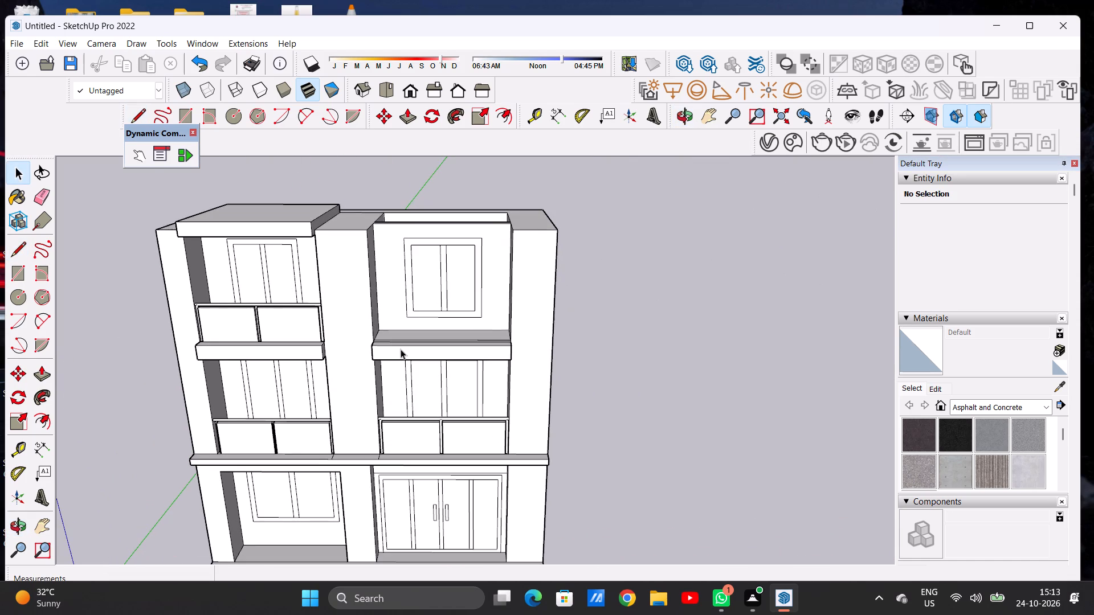
scroll(405, 350, "down", 4)
middle_click_drag(396, 384, 397, 464)
scroll(417, 360, "up", 7)
middle_click_drag(493, 342, 518, 458)
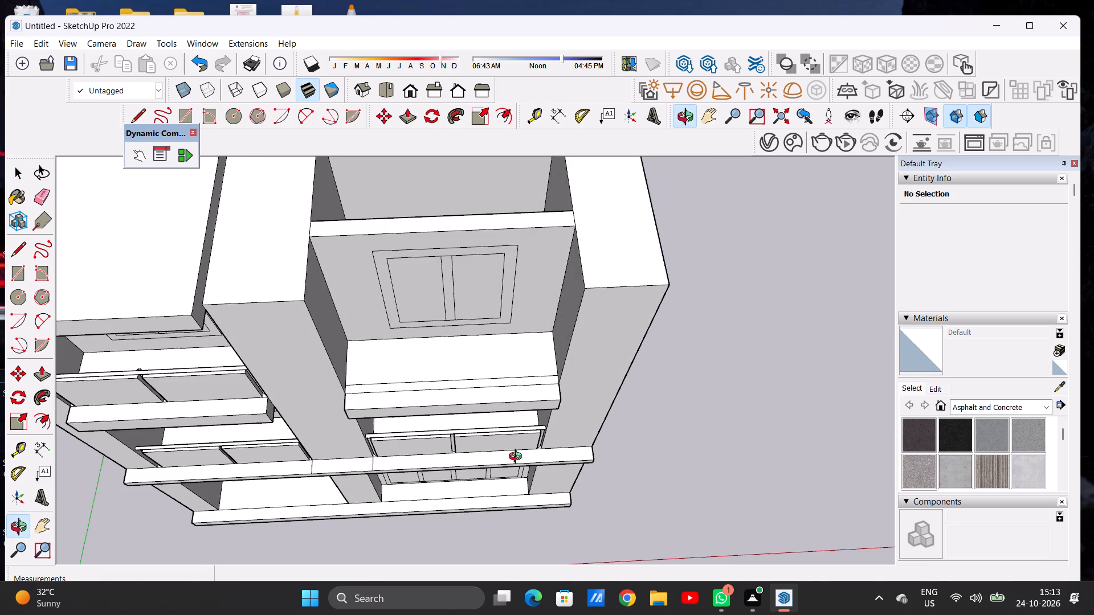
middle_click_drag(518, 458, 477, 471)
scroll(348, 392, "up", 14)
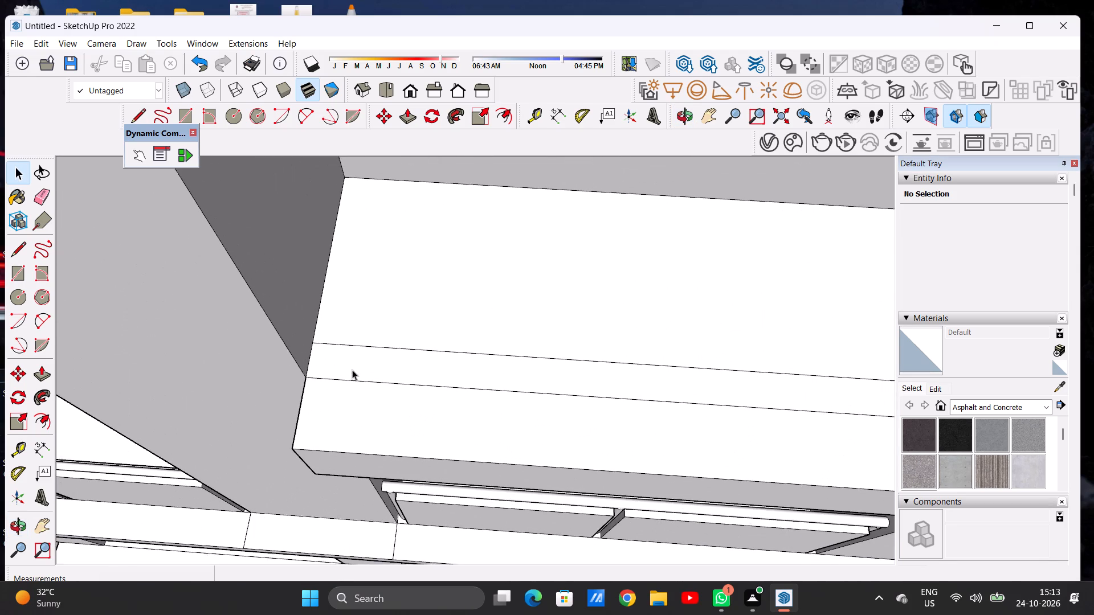
middle_click_drag(352, 370, 358, 382)
scroll(359, 388, "down", 1)
key("c")
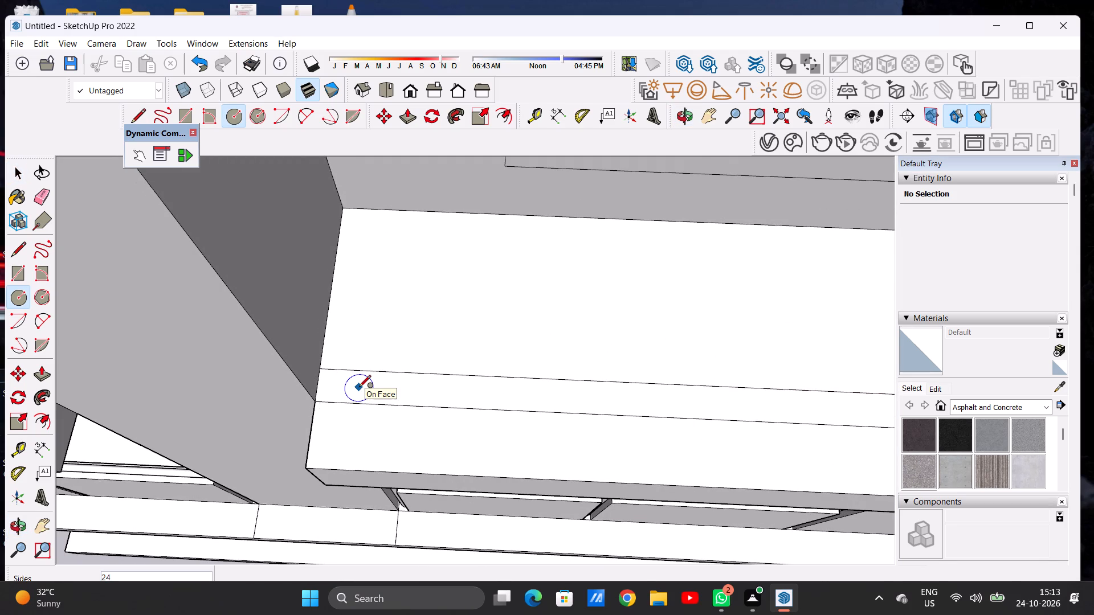
scroll(348, 379, "up", 3)
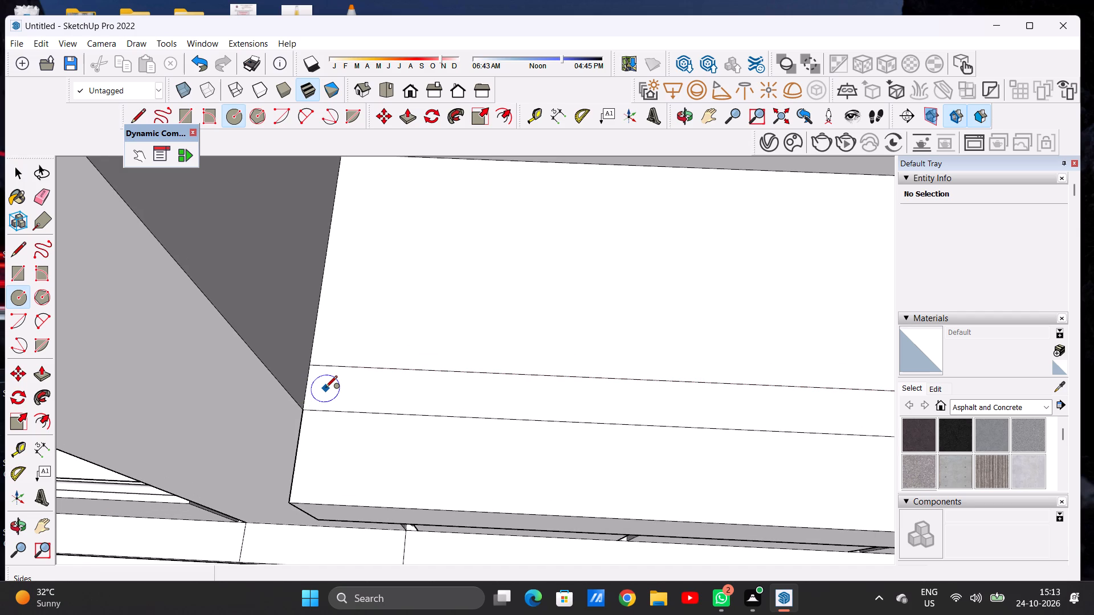
left_click(325, 388)
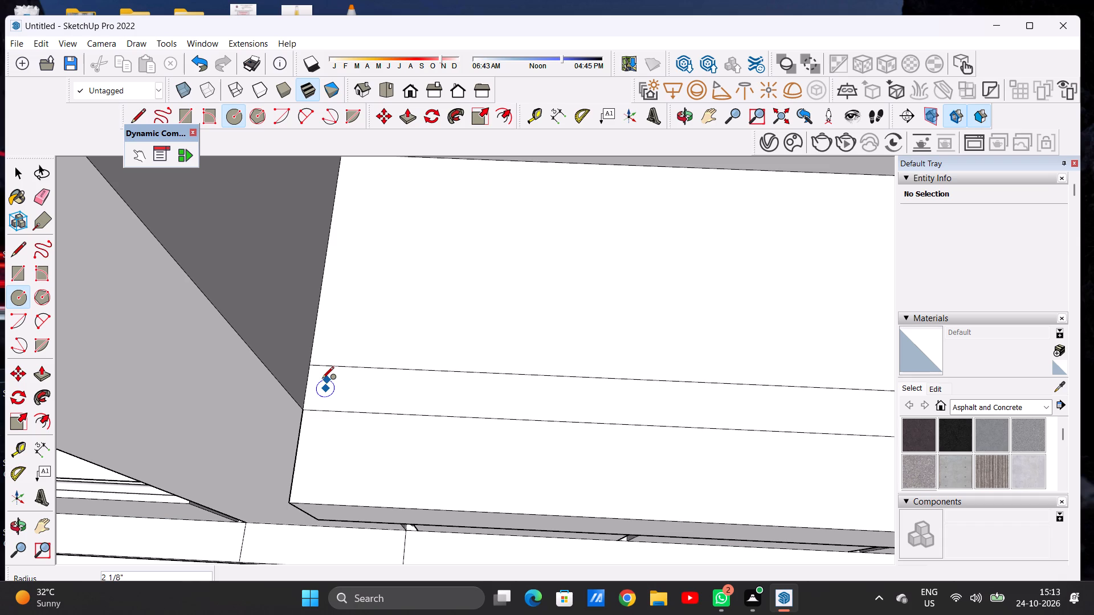
left_click(323, 378)
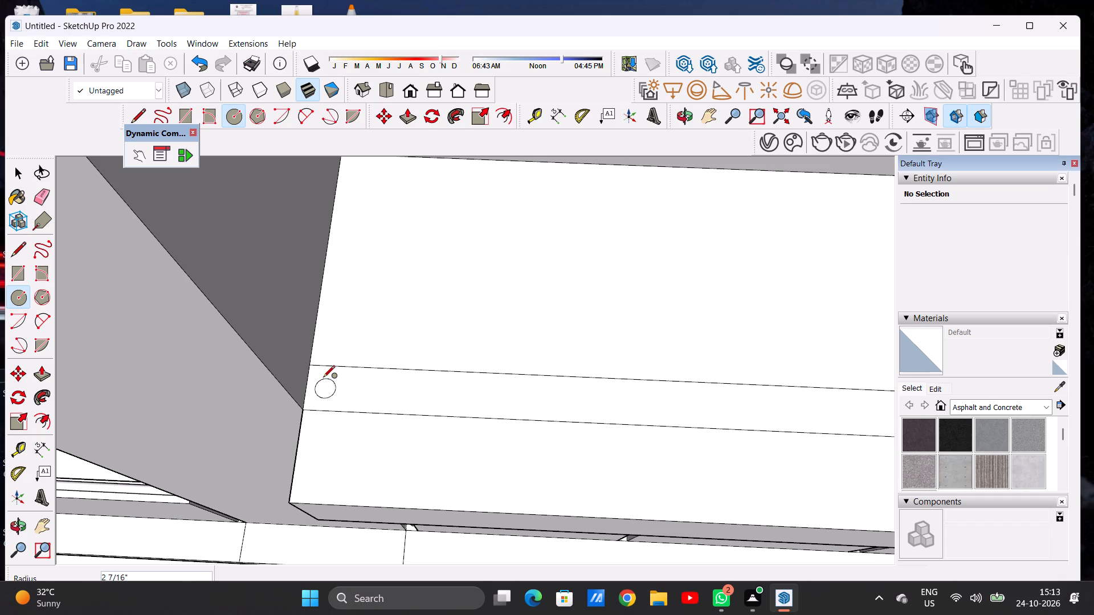
key("space")
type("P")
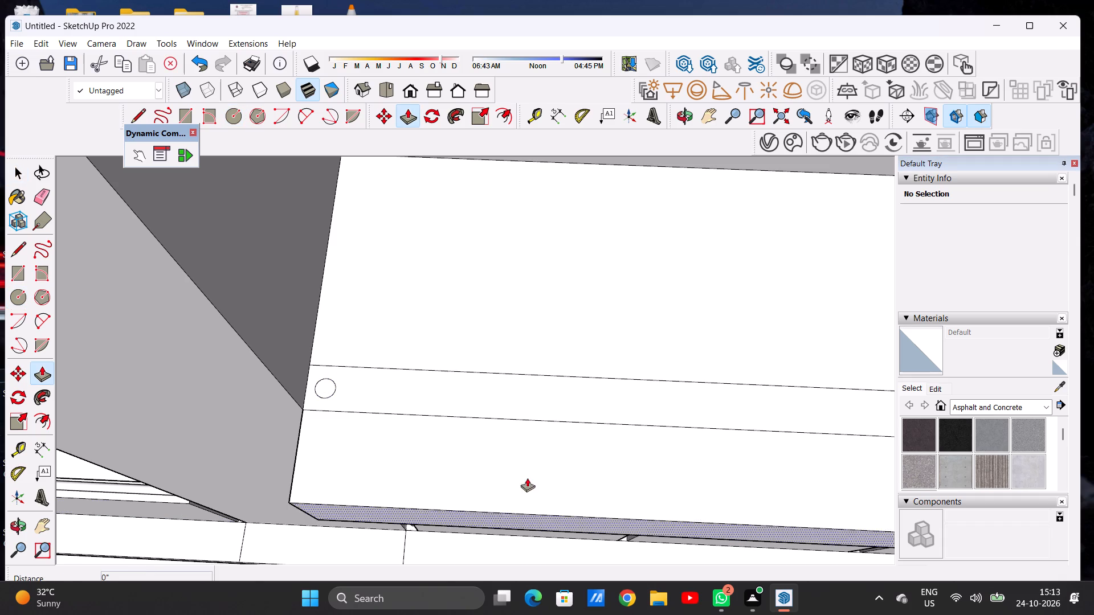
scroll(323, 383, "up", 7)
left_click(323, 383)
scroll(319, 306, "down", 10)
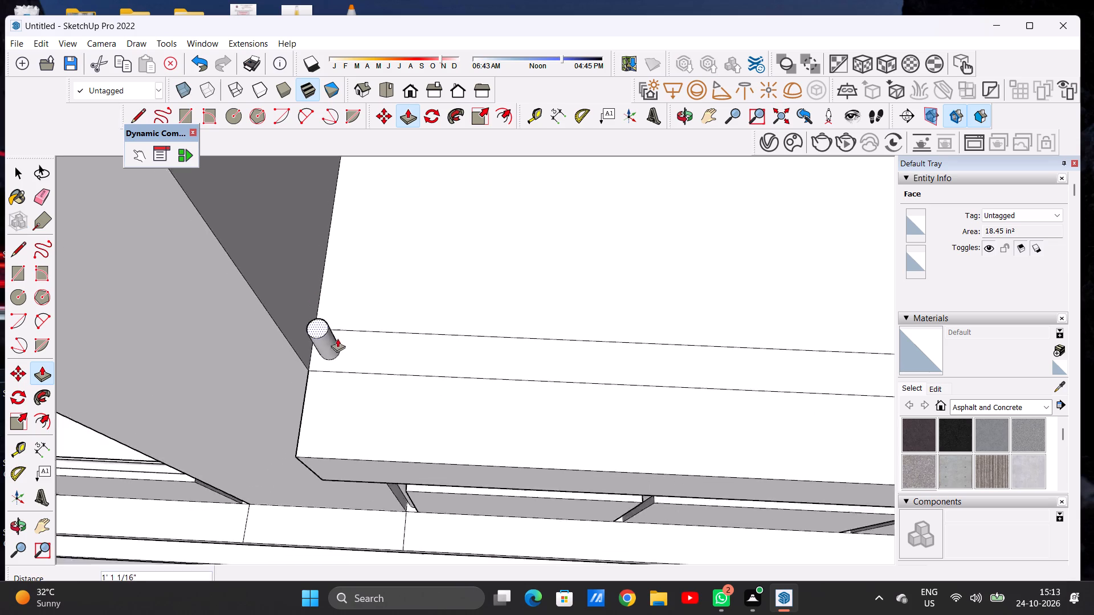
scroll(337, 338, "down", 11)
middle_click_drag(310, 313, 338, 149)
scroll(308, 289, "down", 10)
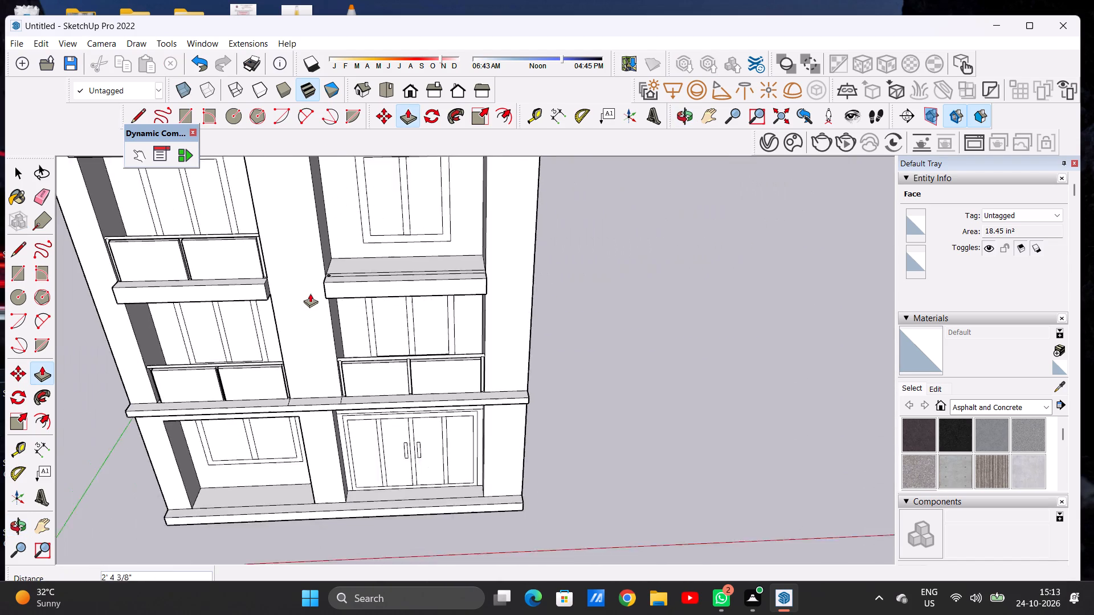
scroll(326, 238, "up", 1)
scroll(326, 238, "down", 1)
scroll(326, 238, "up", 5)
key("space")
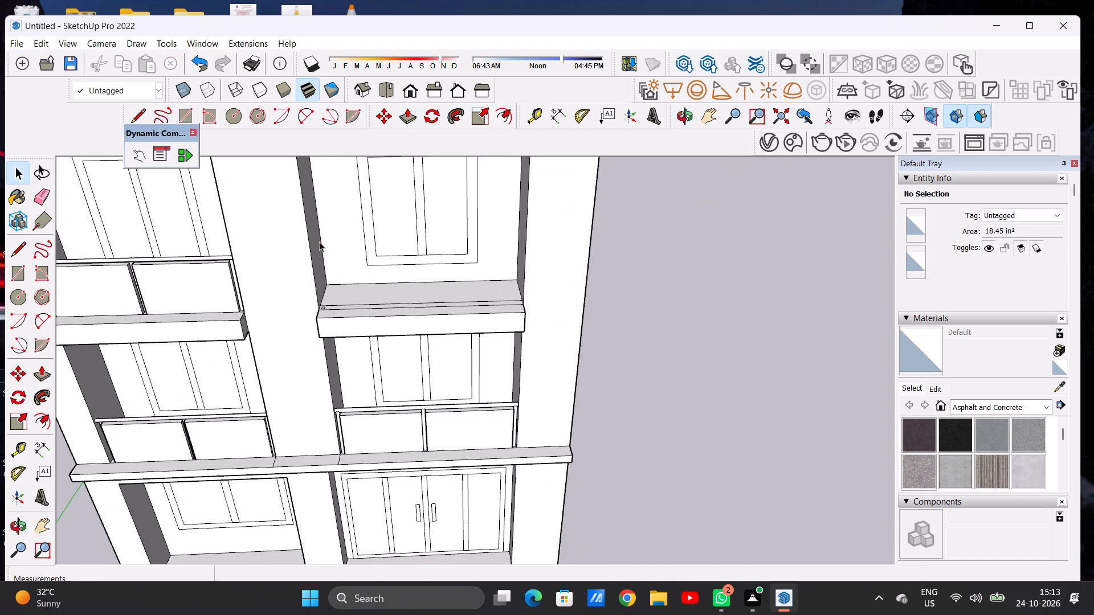
Copy the post circle about 20' 11 1/2" along the railing strip to its opposite end.
scroll(328, 267, "down", 4)
middle_click_drag(429, 363, 427, 466)
scroll(429, 346, "up", 5)
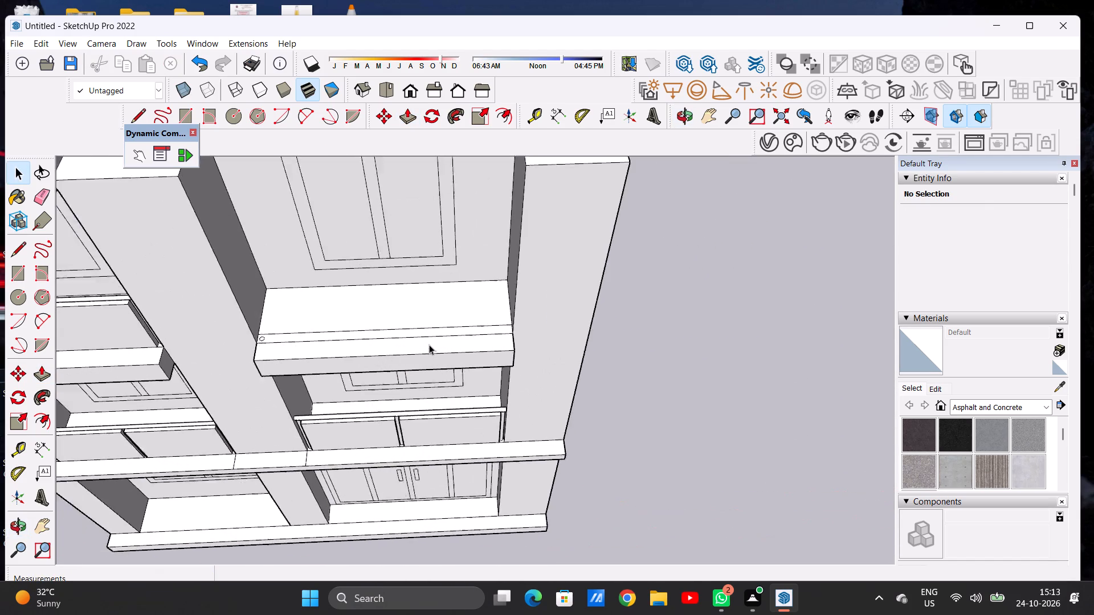
scroll(429, 345, "up", 2)
middle_click_drag(471, 325, 463, 373)
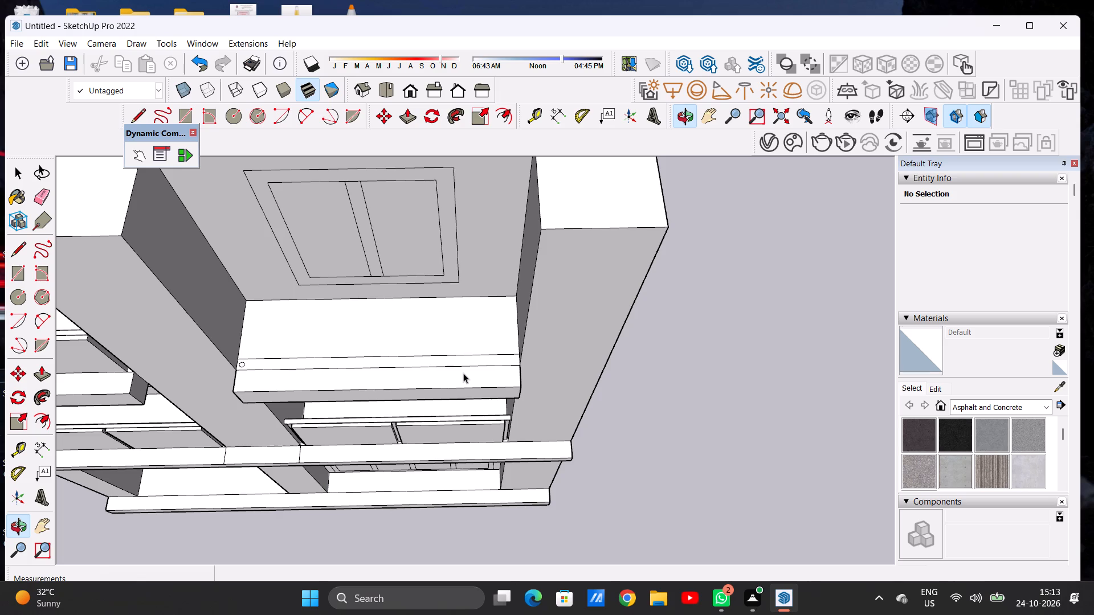
scroll(174, 417, "up", 4)
scroll(266, 362, "up", 4)
scroll(267, 362, "down", 1)
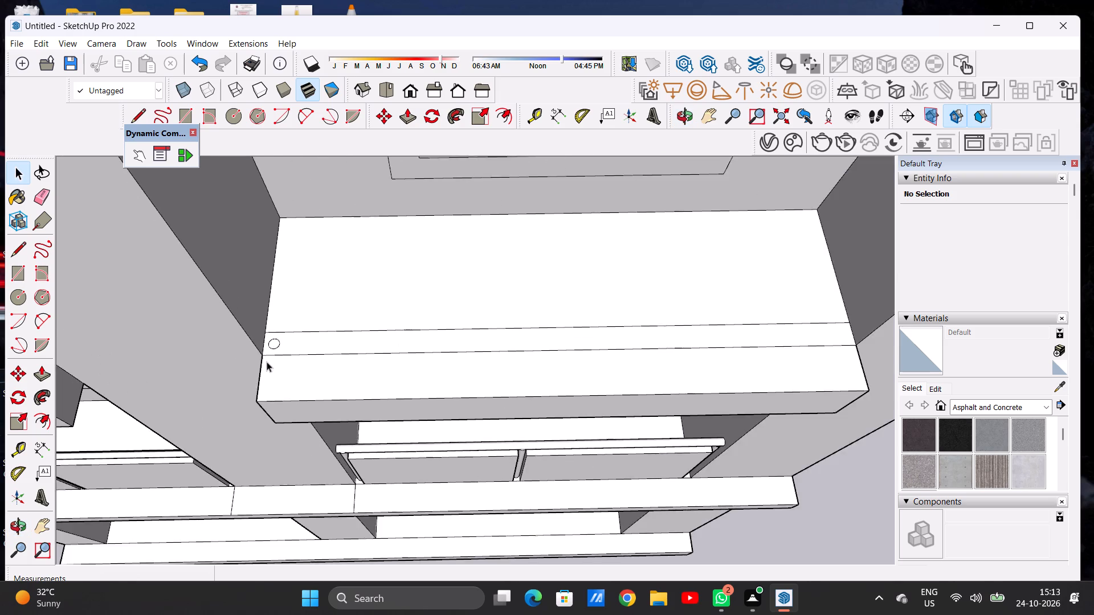
scroll(267, 362, "up", 5)
double_click(274, 341)
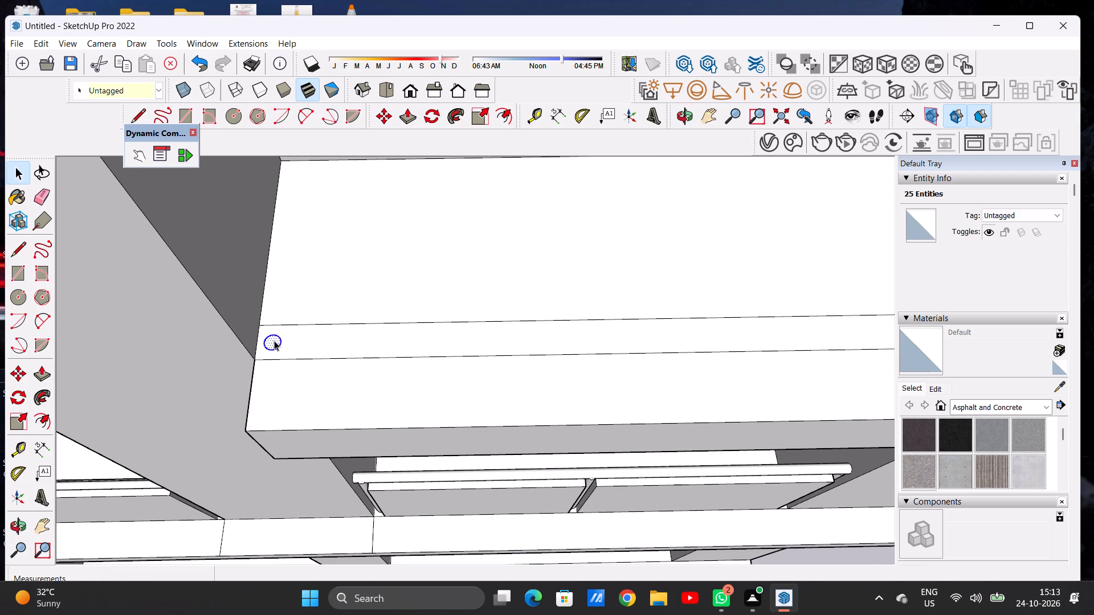
key("m")
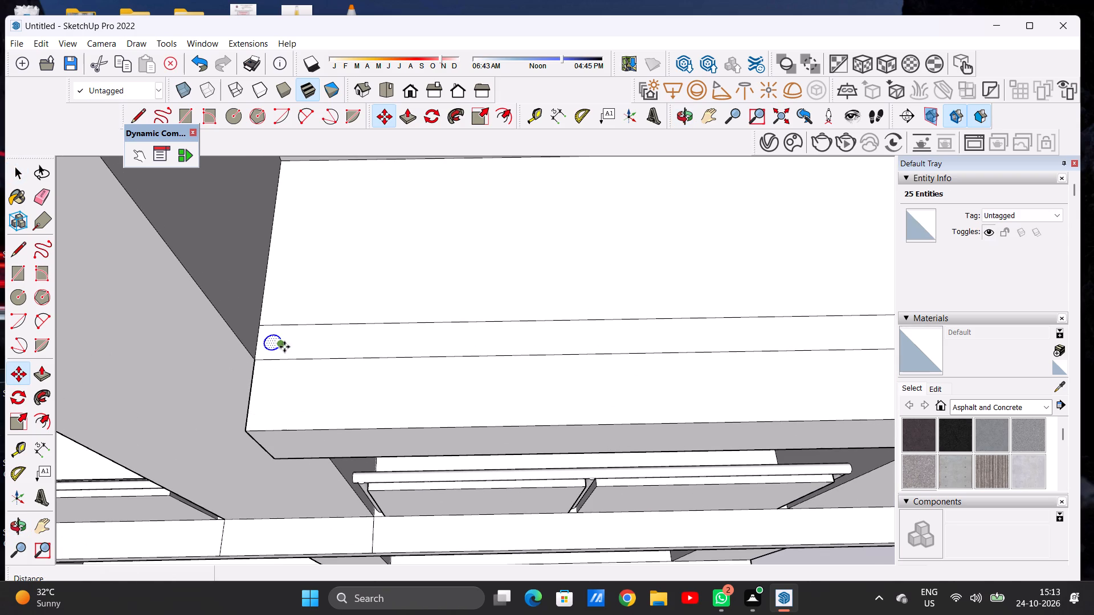
left_click(284, 347)
scroll(330, 345, "down", 7)
scroll(330, 345, "up", 1)
scroll(330, 345, "down", 5)
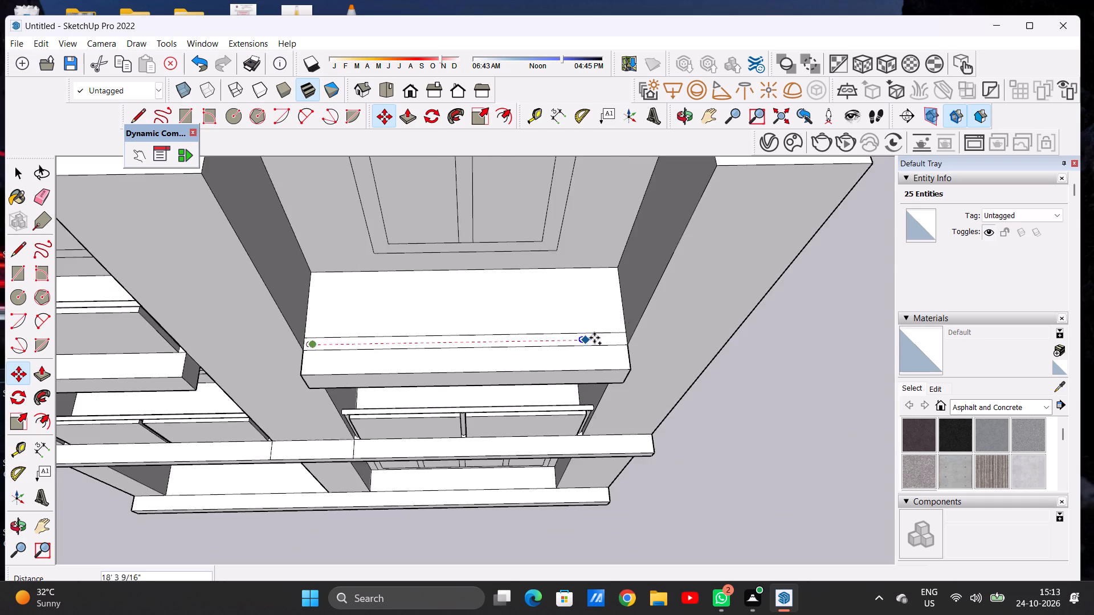
scroll(594, 338, "down", 1)
scroll(594, 338, "up", 3)
scroll(594, 338, "down", 1)
scroll(594, 338, "up", 2)
scroll(594, 338, "down", 1)
scroll(594, 338, "up", 7)
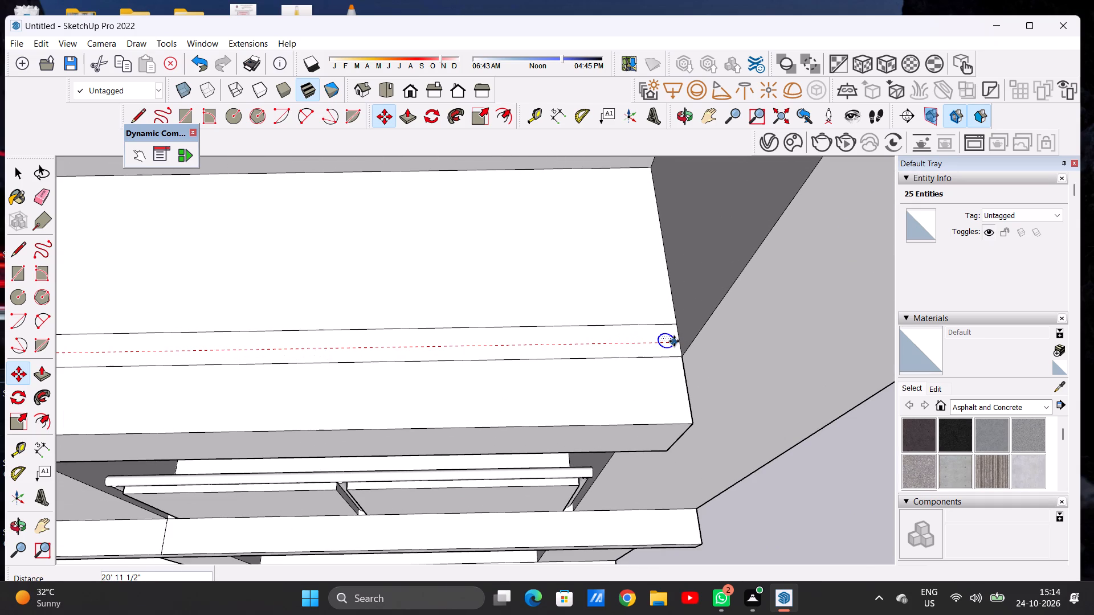
left_click(674, 341)
Copy the post circle back about 10' 4 5/8" along the strip to its middle and clear the selection.
left_click(674, 341)
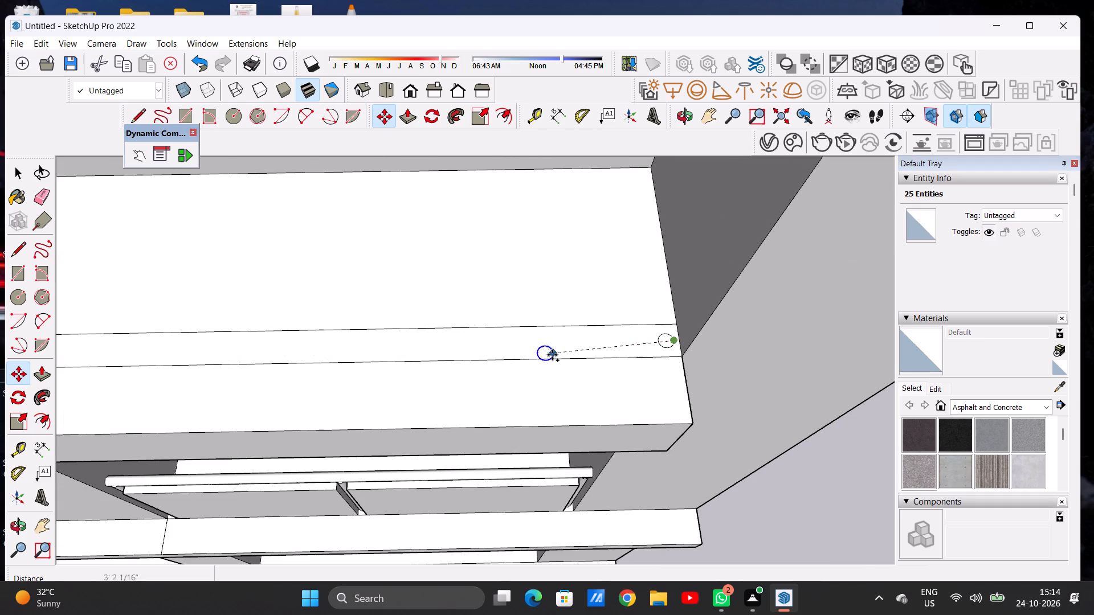
scroll(619, 345, "down", 6)
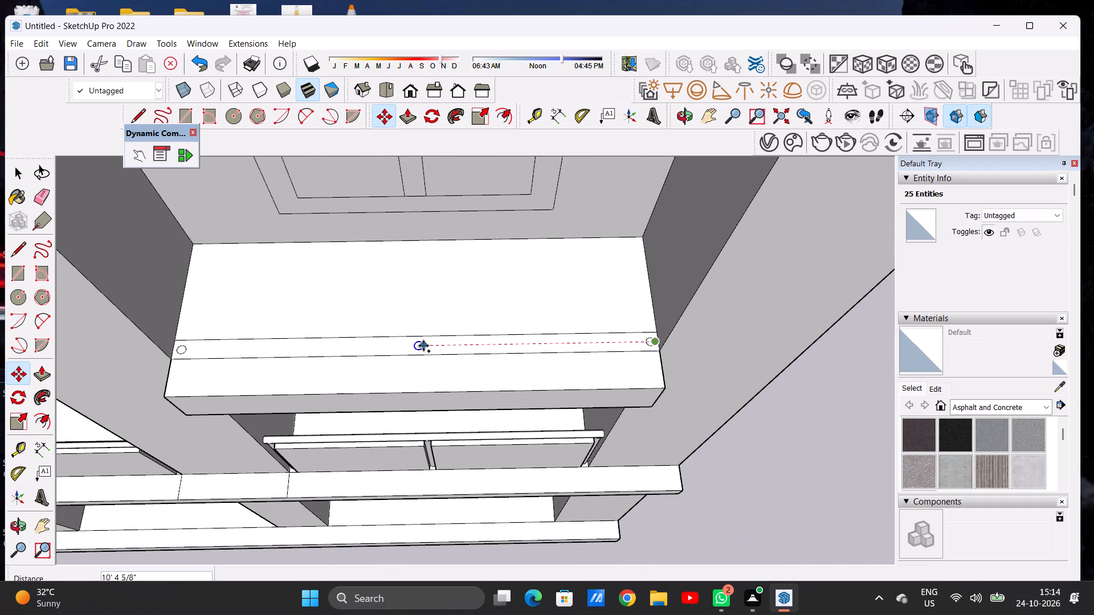
left_click(423, 346)
key("space")
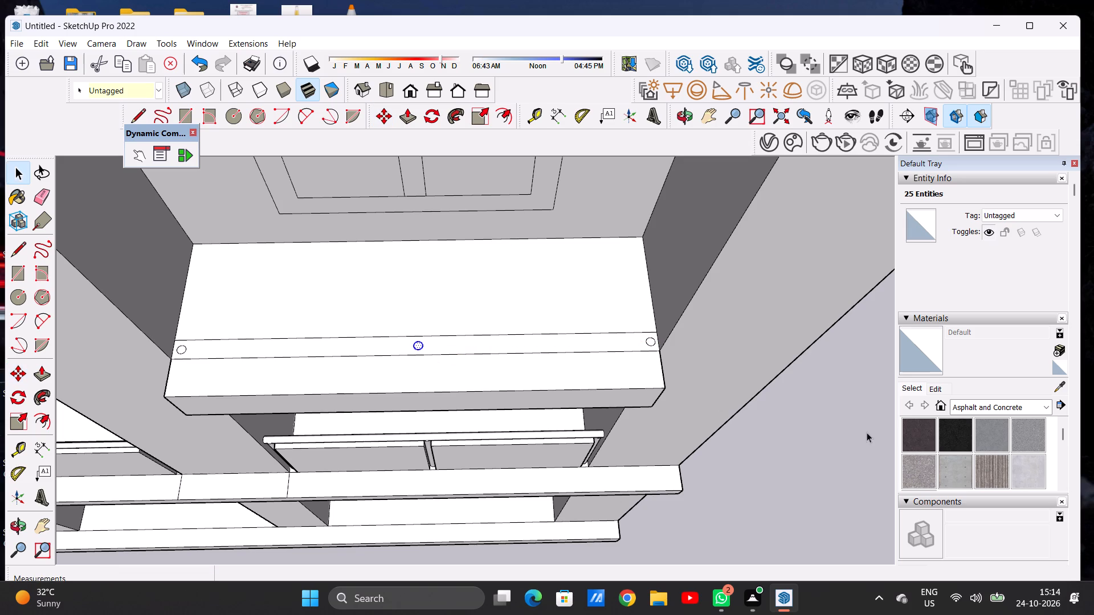
left_click(819, 448)
Examine the three post circles on the upper balcony slab from above and from an oblique side view.
scroll(207, 350, "up", 6)
scroll(354, 367, "down", 6)
scroll(382, 370, "up", 1)
scroll(397, 369, "down", 2)
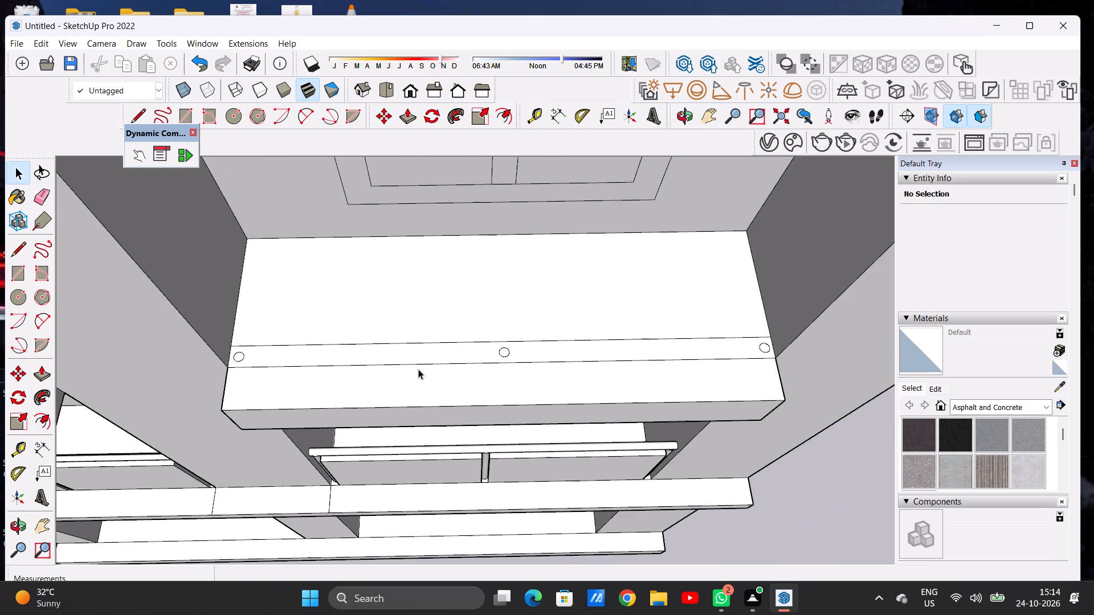
scroll(418, 369, "down", 11)
middle_click_drag(397, 327, 235, 253)
scroll(319, 348, "down", 5)
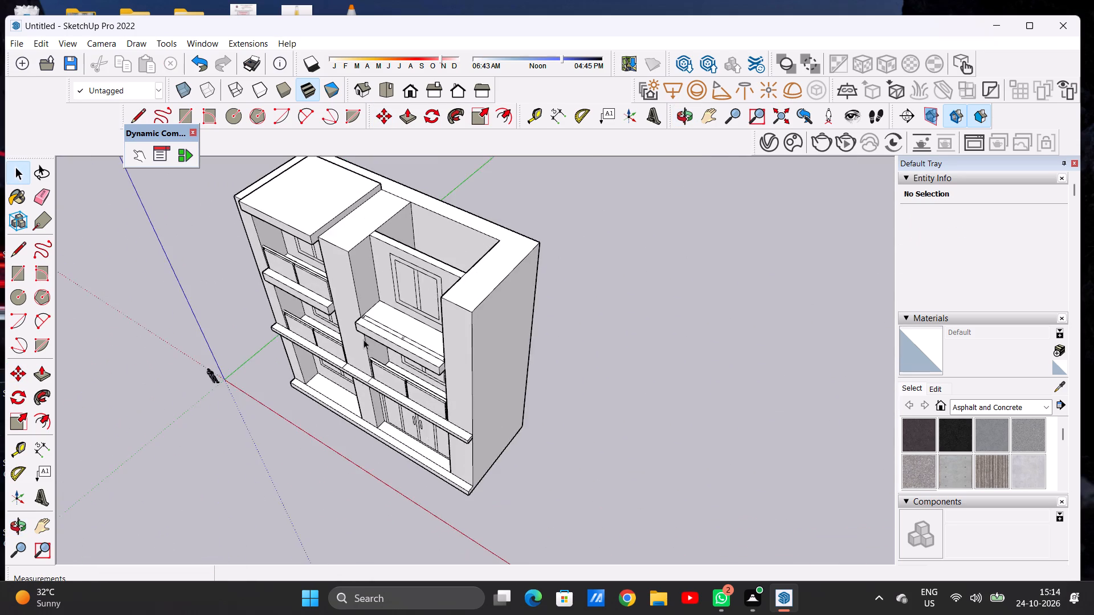
scroll(359, 283, "up", 8)
middle_click_drag(341, 317, 281, 221)
scroll(389, 282, "up", 3)
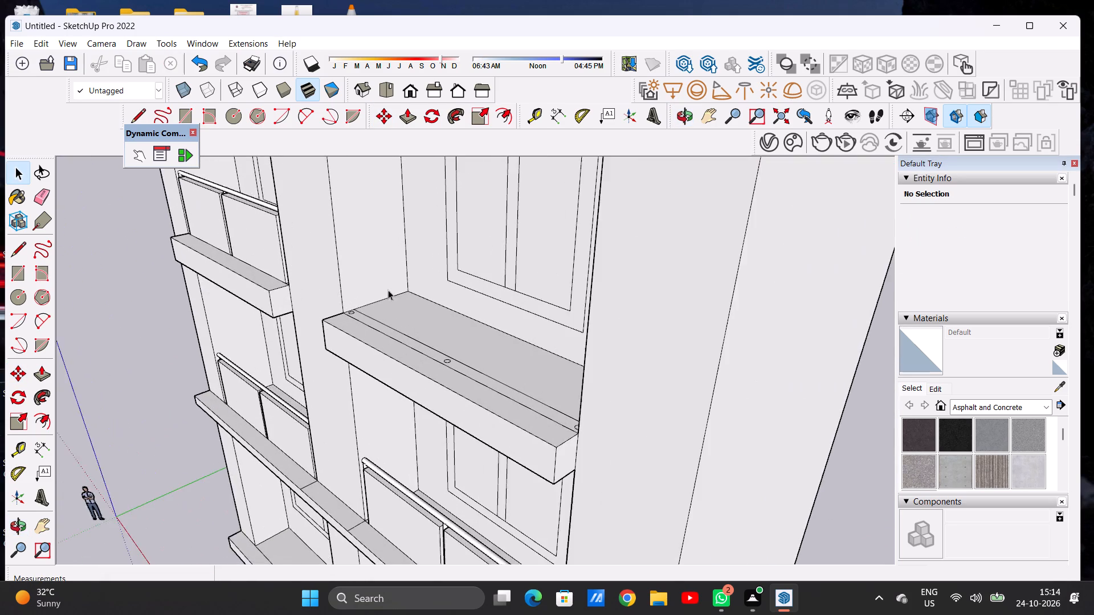
Draw a circle of about 2 7/8" radius on the central pier's inner side face, above the end post circle.
scroll(381, 339, "down", 12)
scroll(355, 278, "up", 11)
middle_click_drag(410, 360, 388, 320)
scroll(377, 307, "up", 5)
middle_click_drag(402, 335, 360, 359)
key("c")
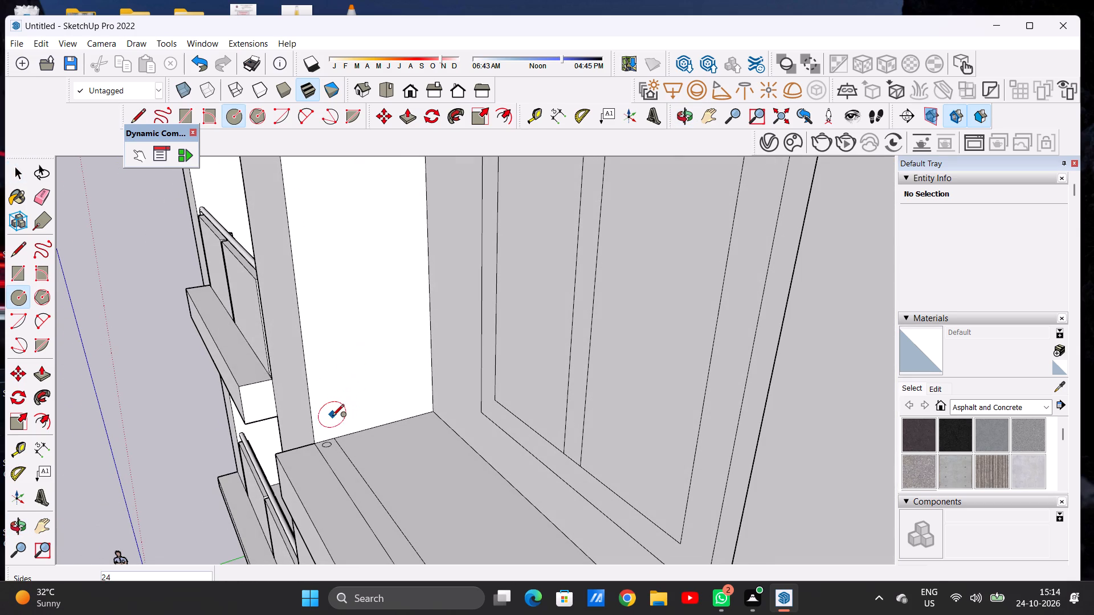
left_click(315, 298)
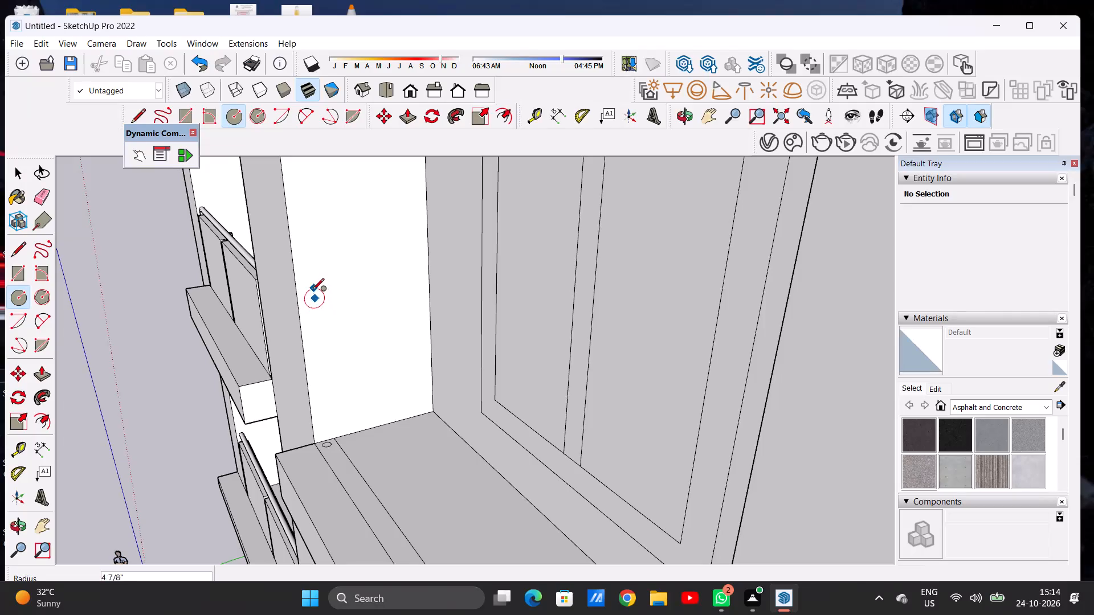
scroll(318, 298, "up", 4)
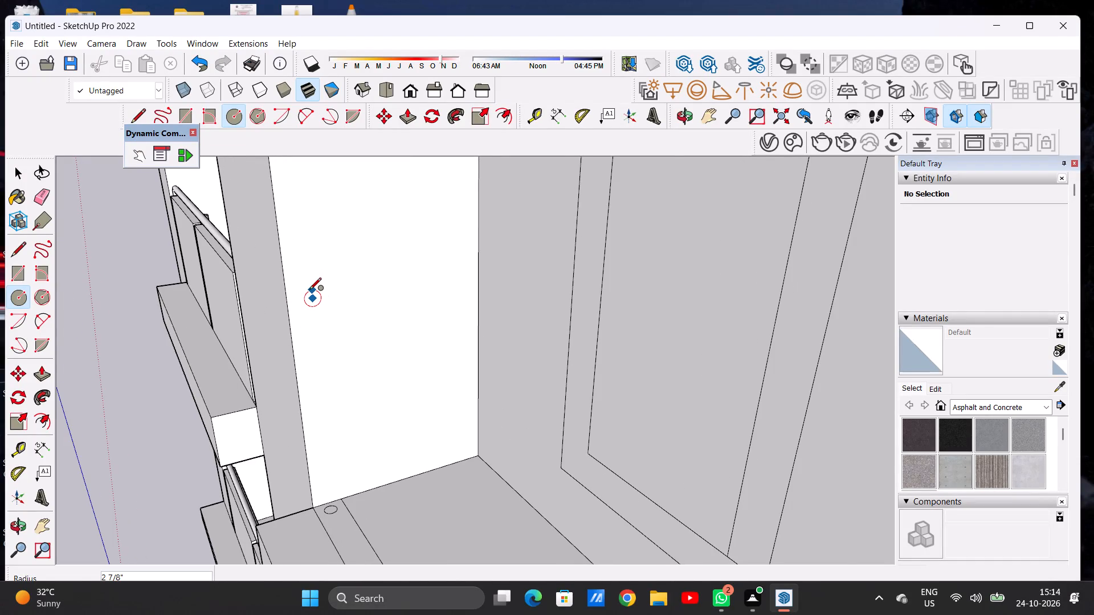
left_click(309, 290)
key("space")
Move the handrail circle about 2 7/8" sideways towards the pier's front edge and clear the selection.
scroll(321, 354, "up", 5)
double_click(303, 263)
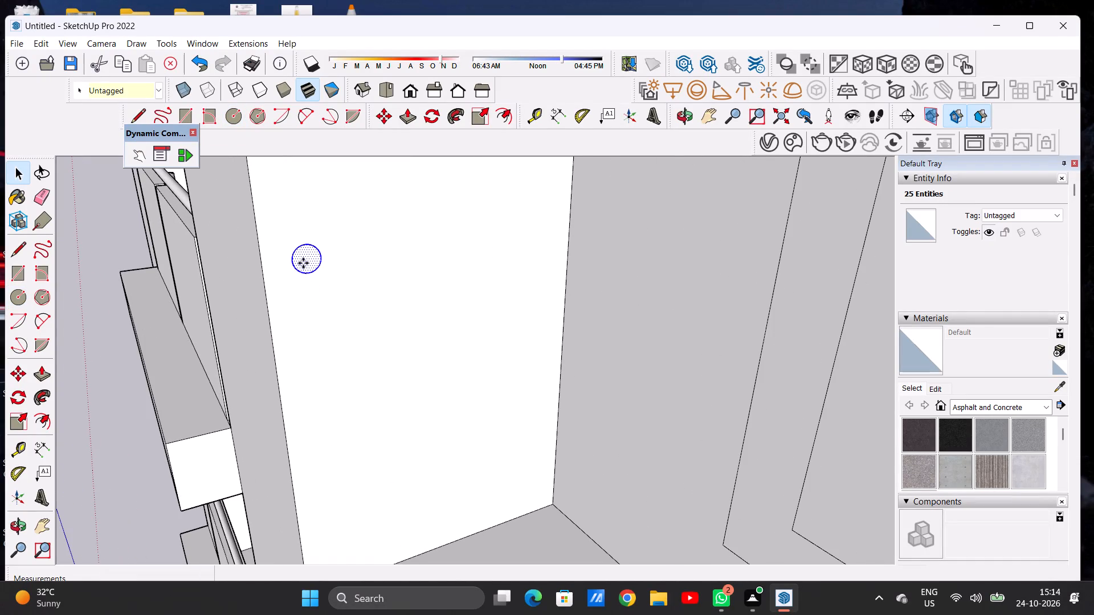
key("m")
left_click(296, 271)
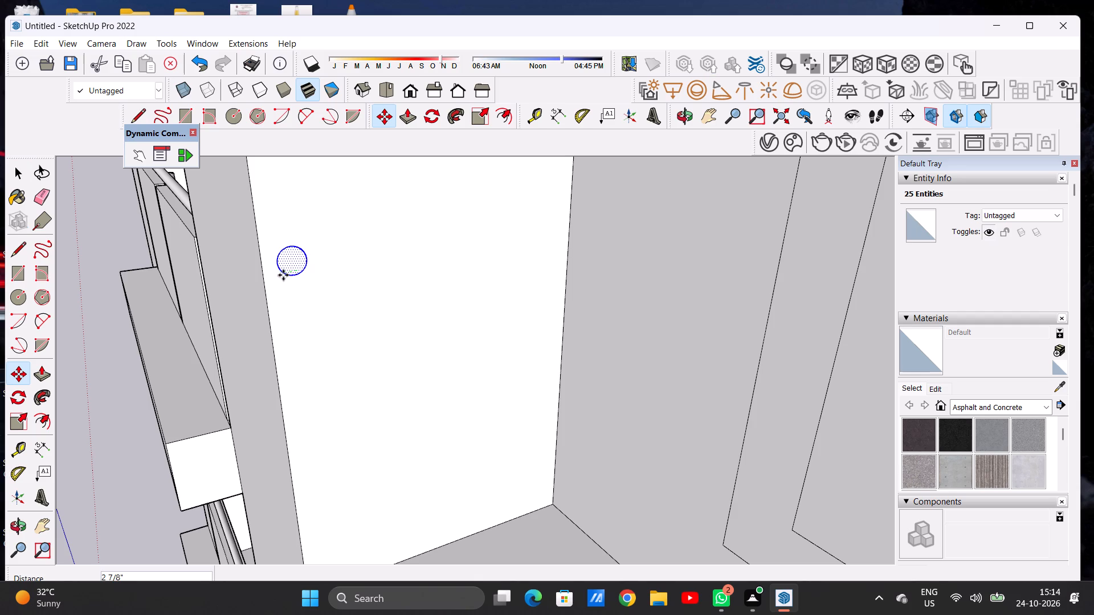
left_click(283, 275)
key("space")
scroll(377, 309, "down", 16)
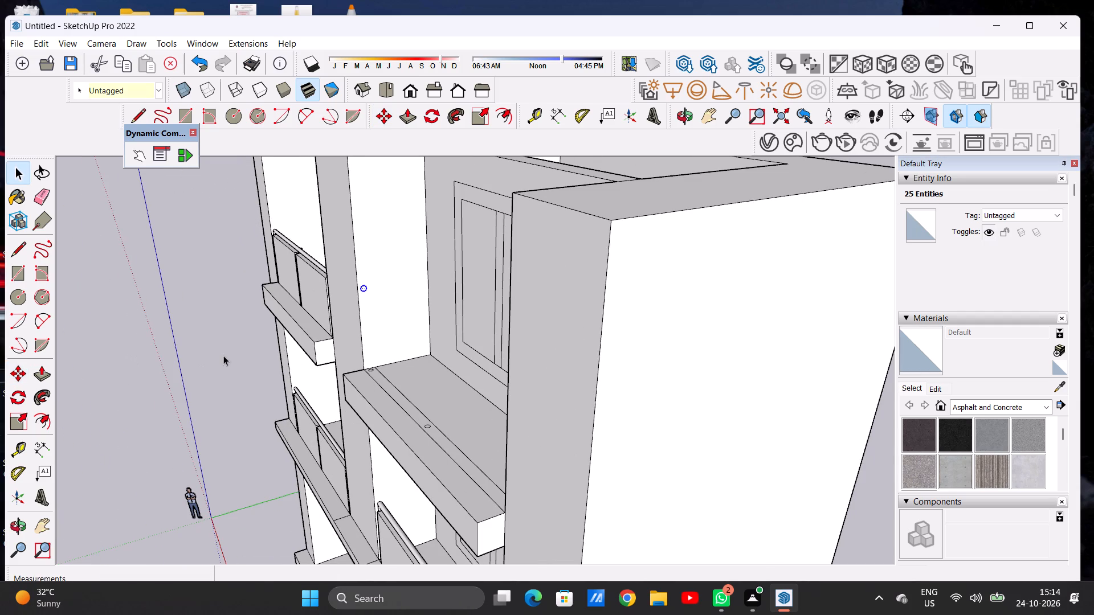
left_click(223, 355)
Move the handrail circle a short distance straight down the pier's side face and clear the selection.
middle_click_drag(248, 383, 357, 355)
middle_click_drag(386, 333, 557, 301)
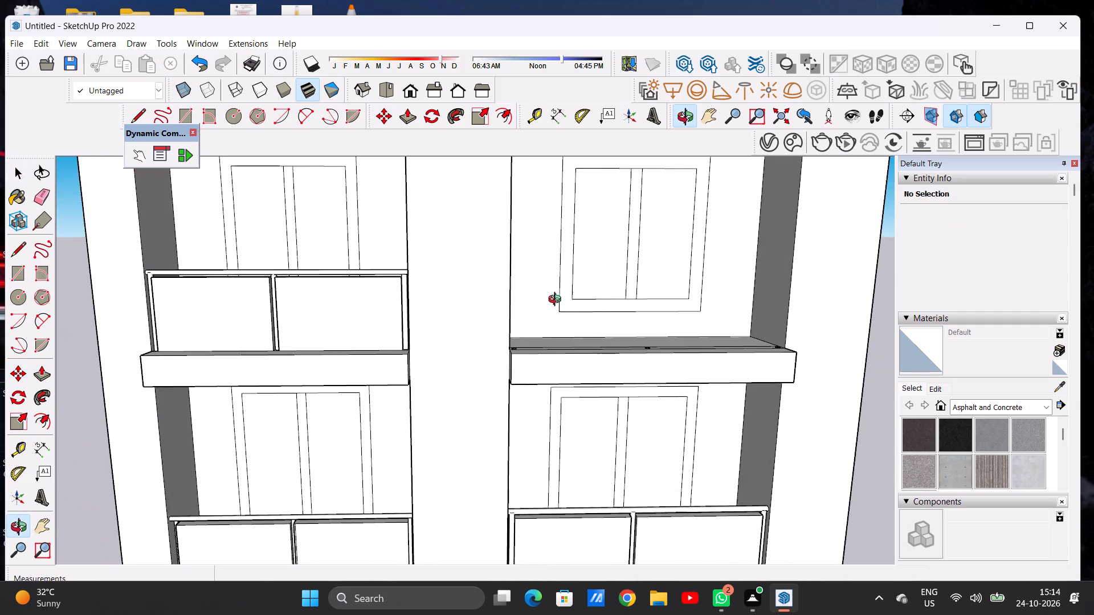
middle_click_drag(557, 301, 368, 372)
scroll(411, 304, "up", 10)
scroll(422, 294, "down", 1)
scroll(422, 294, "up", 4)
double_click(431, 293)
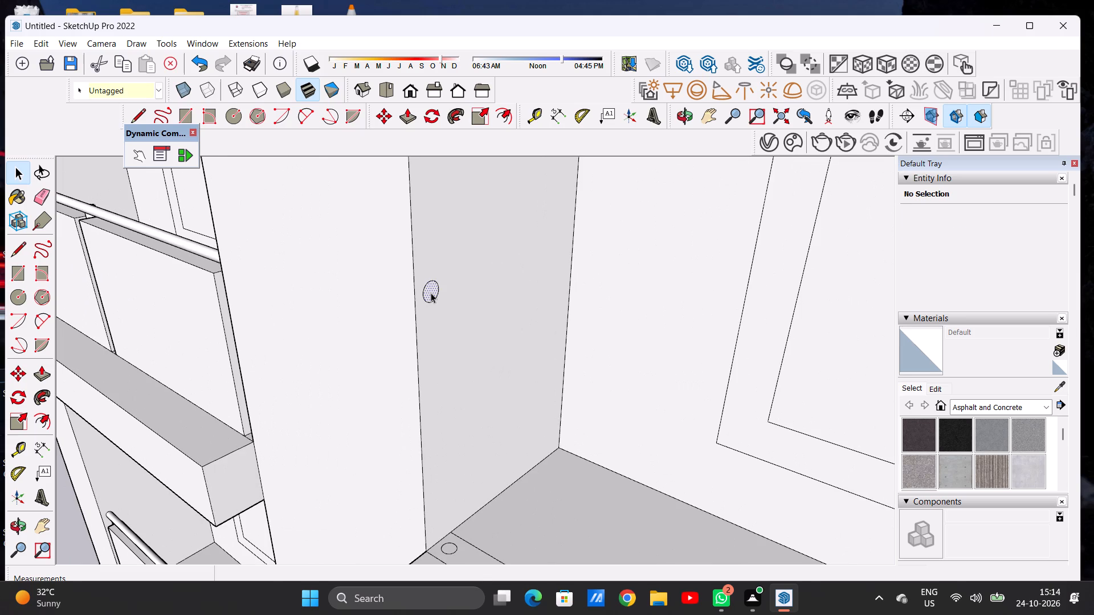
key("m")
left_click(432, 302)
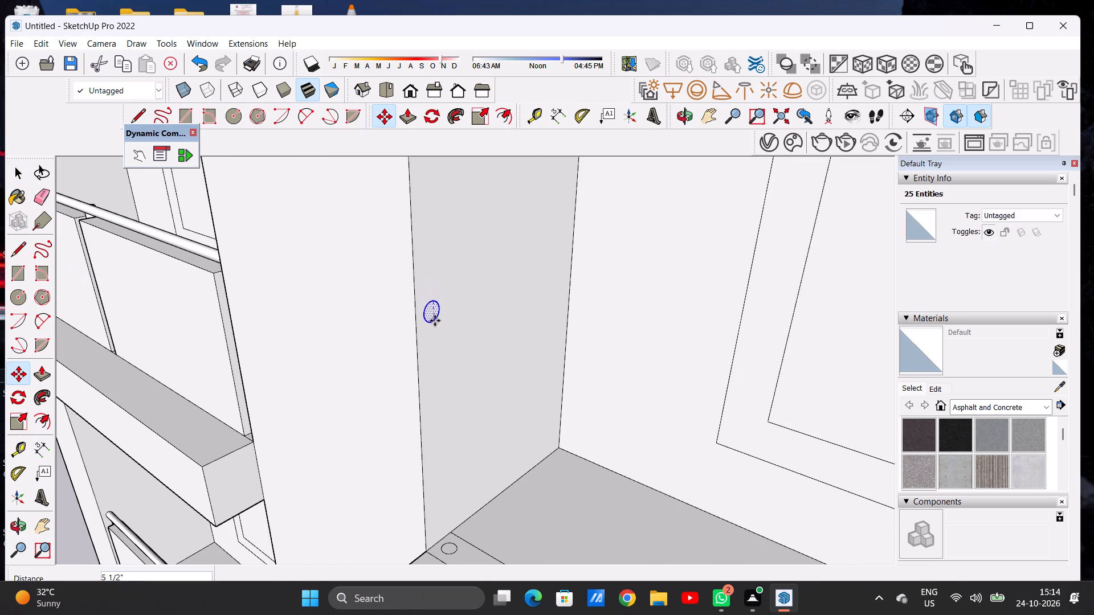
left_click(434, 323)
key("space")
scroll(434, 318, "down", 8)
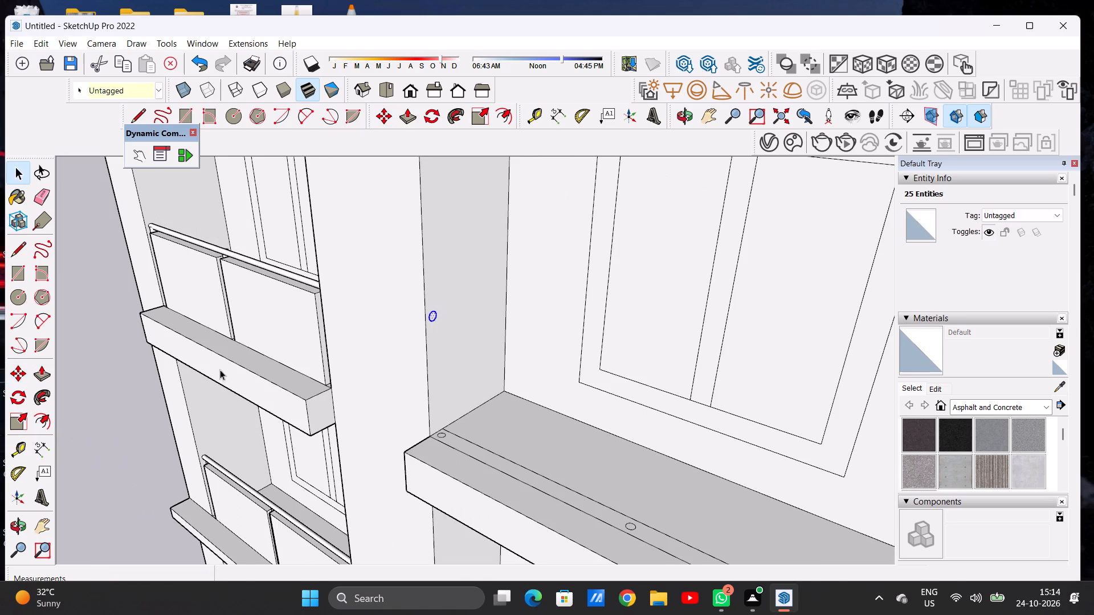
left_click(152, 417)
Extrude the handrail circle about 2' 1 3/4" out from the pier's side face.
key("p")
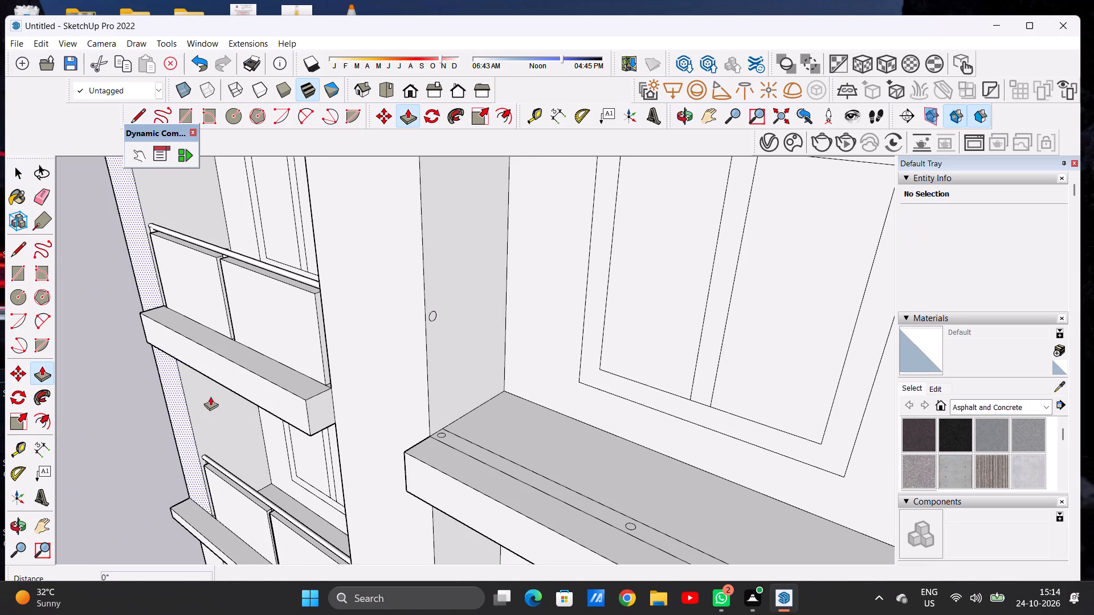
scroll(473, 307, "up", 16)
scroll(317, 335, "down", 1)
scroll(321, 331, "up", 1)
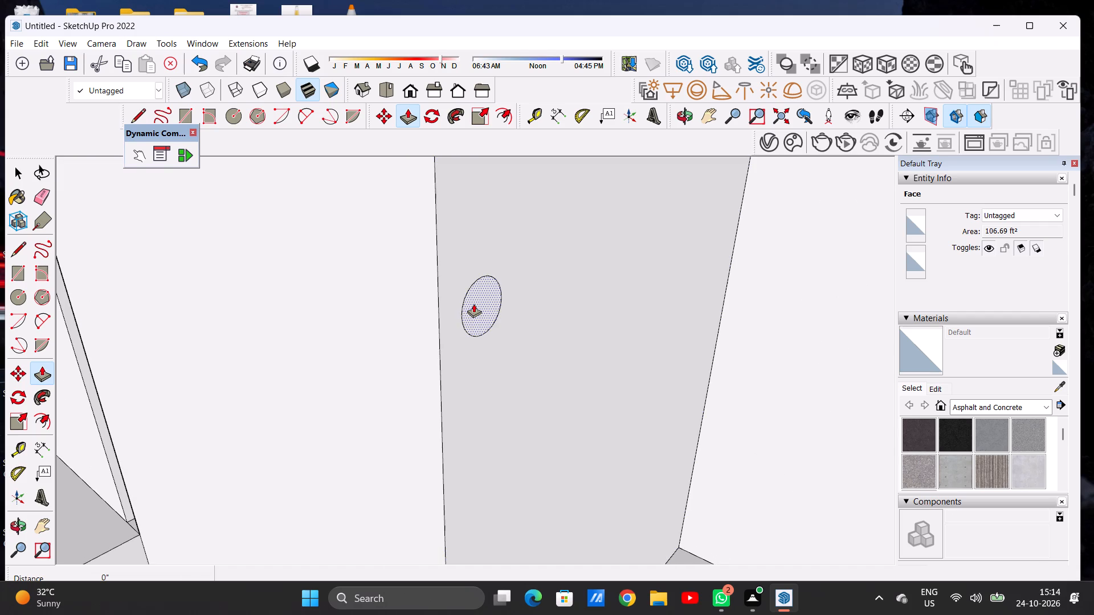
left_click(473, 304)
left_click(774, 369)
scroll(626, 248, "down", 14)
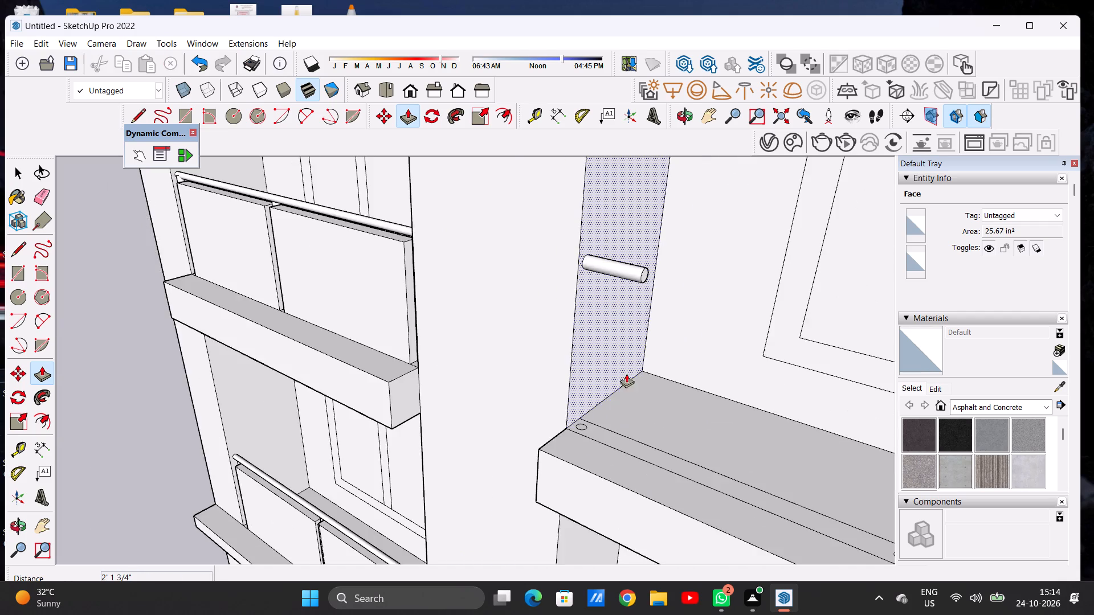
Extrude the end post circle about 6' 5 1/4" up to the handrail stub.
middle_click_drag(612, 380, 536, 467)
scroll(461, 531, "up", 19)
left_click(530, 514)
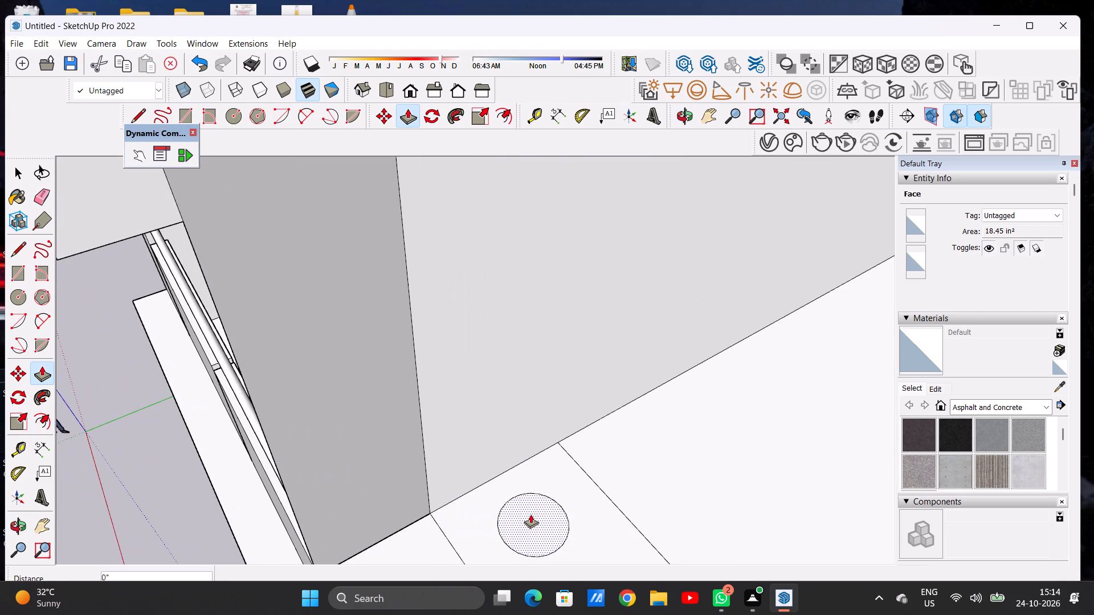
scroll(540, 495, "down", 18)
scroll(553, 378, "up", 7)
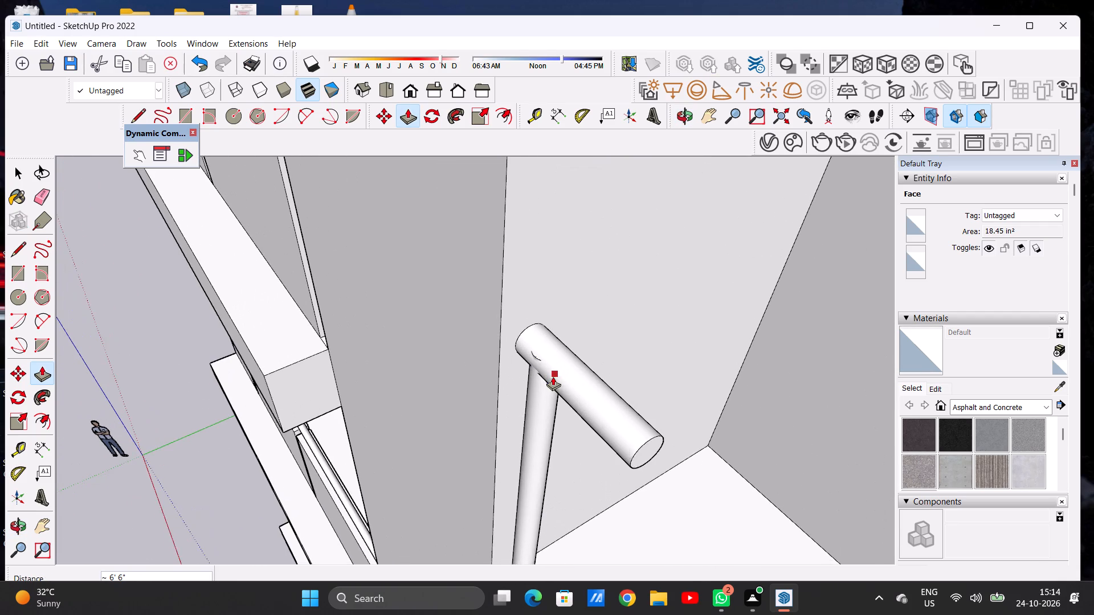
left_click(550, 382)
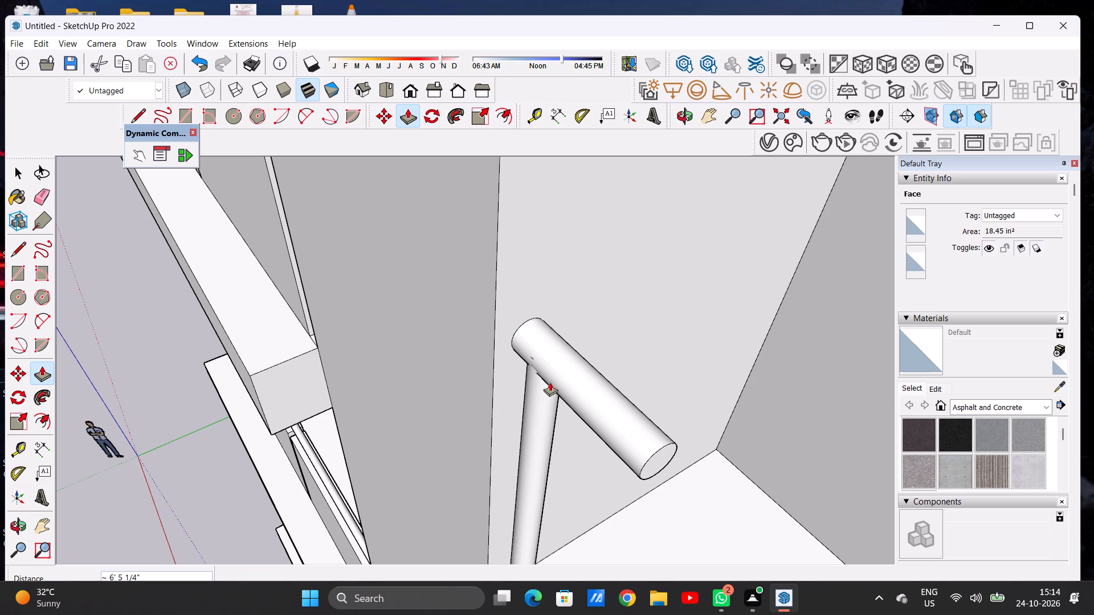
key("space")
Examine the post and handrail stub's height against the neighbouring balcony railings from the front and from above.
scroll(528, 410, "down", 19)
middle_click_drag(505, 437, 595, 423)
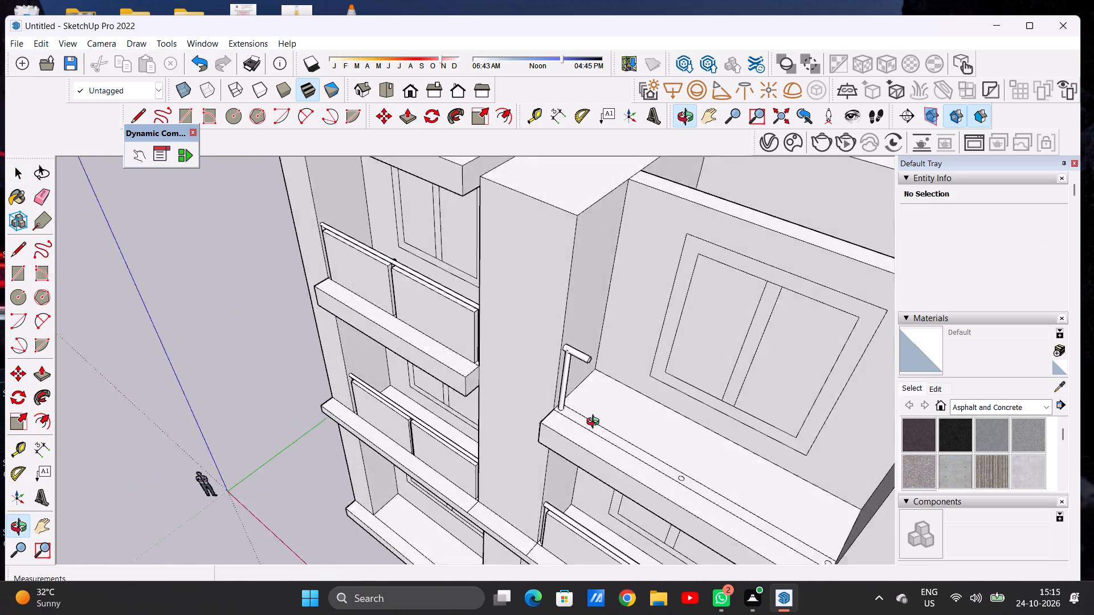
middle_click_drag(595, 423, 635, 392)
scroll(424, 409, "down", 6)
middle_click_drag(520, 396, 595, 325)
scroll(534, 341, "up", 2)
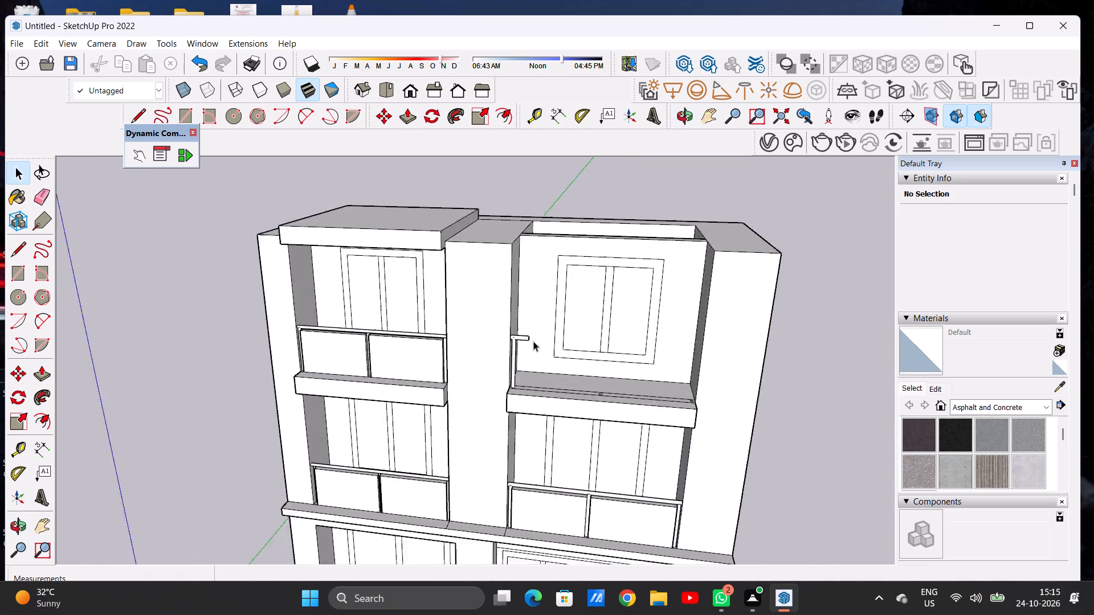
scroll(533, 341, "up", 6)
scroll(528, 341, "down", 1)
middle_click_drag(524, 411, 634, 325)
scroll(421, 384, "down", 5)
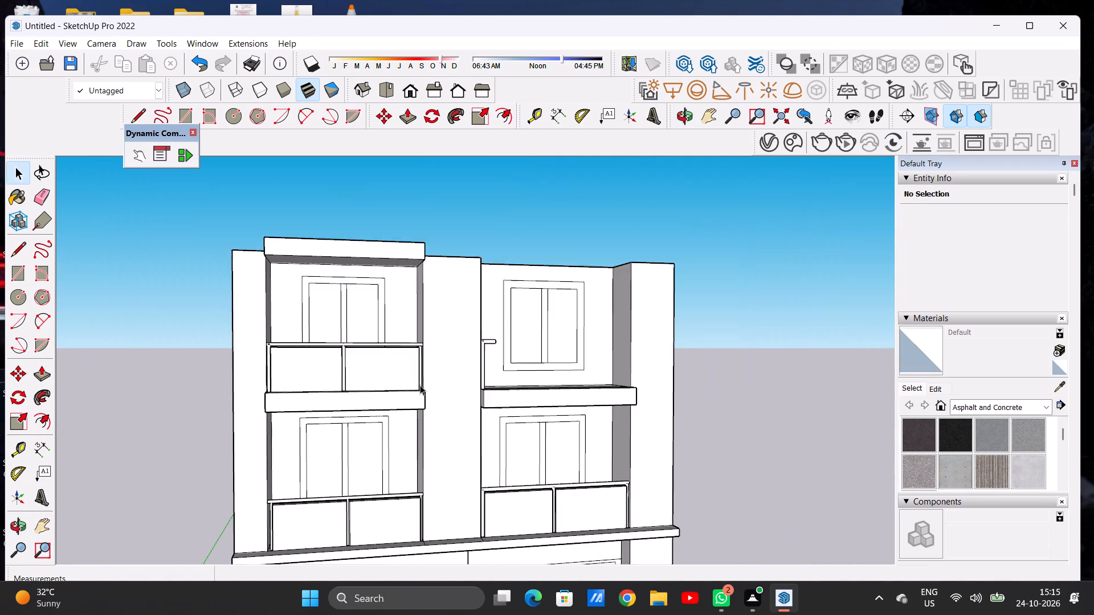
scroll(420, 385, "down", 3)
middle_click_drag(487, 430, 410, 437)
scroll(523, 312, "up", 6)
middle_click_drag(474, 370, 386, 520)
scroll(426, 419, "up", 4)
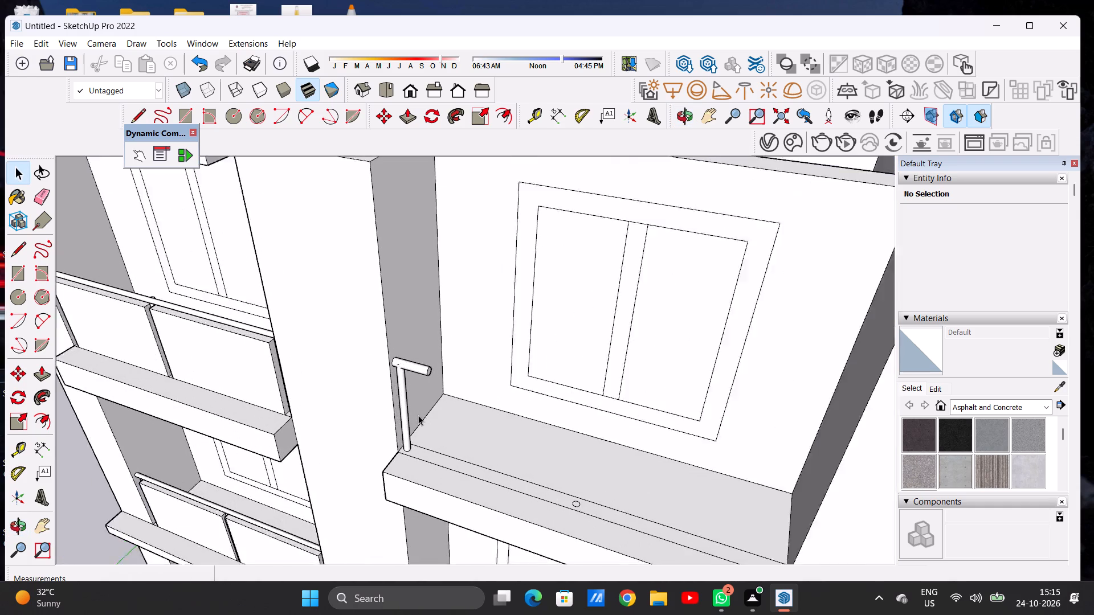
scroll(418, 415, "up", 5)
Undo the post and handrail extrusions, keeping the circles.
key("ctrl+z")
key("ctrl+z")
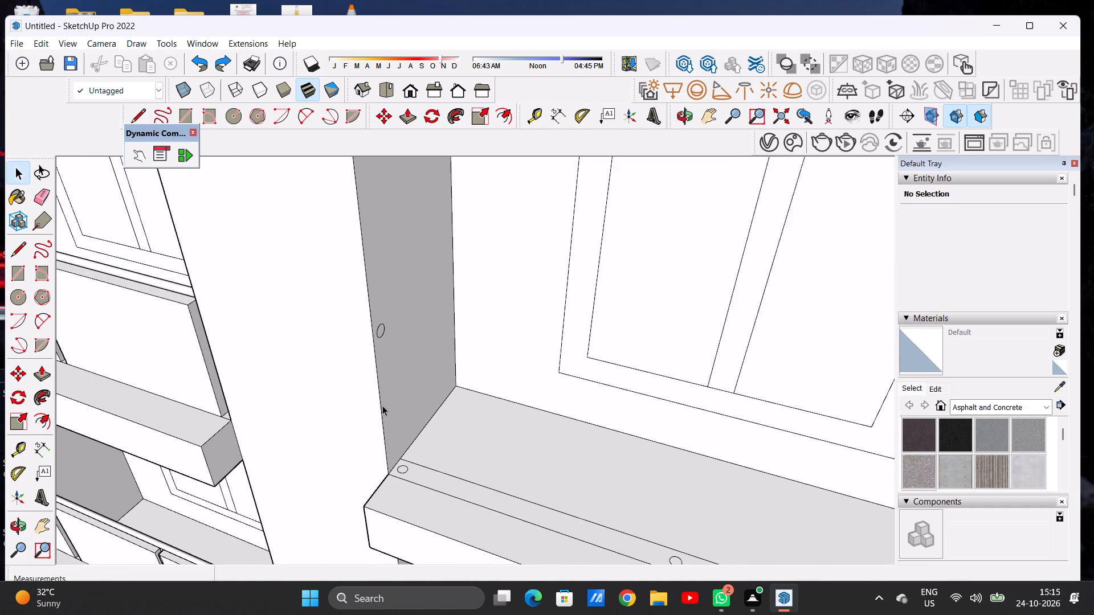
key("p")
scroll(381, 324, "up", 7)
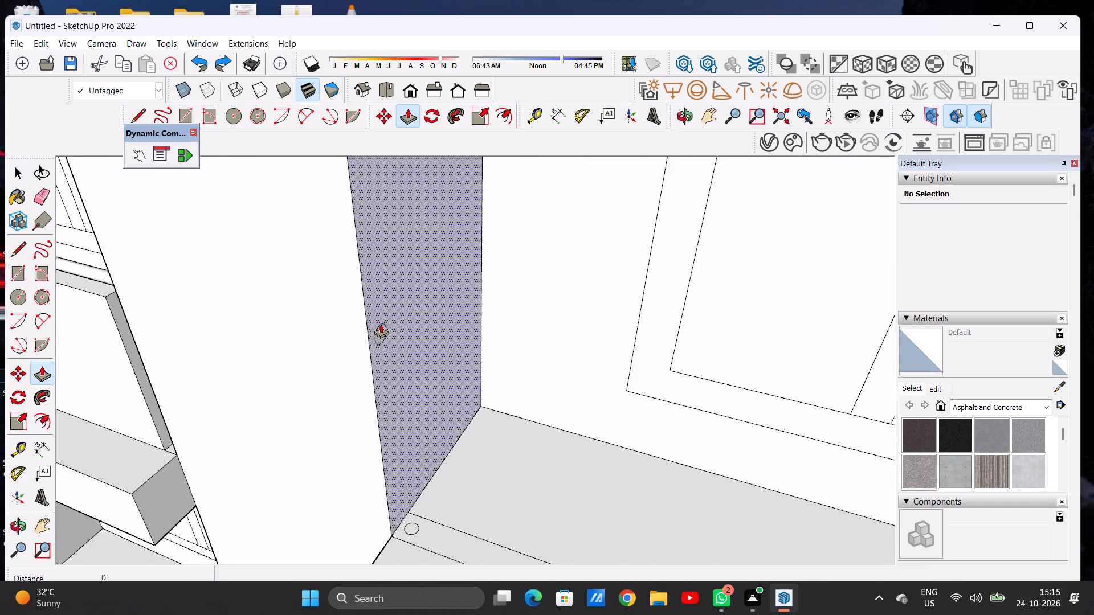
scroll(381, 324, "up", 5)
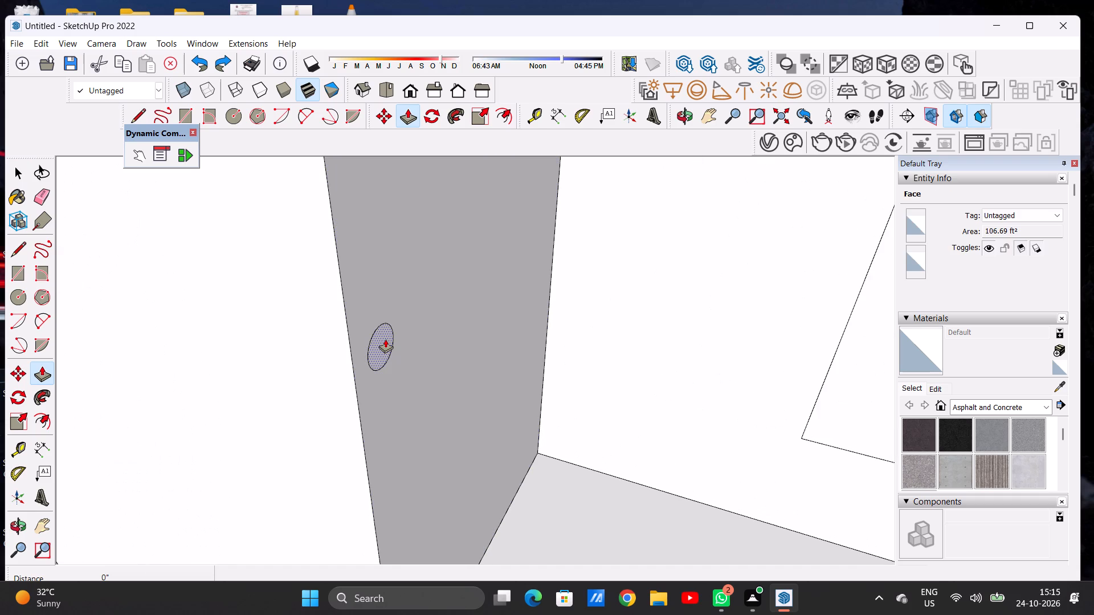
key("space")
Move the handrail circle further straight down the pier's side face and clear the selection.
scroll(395, 359, "down", 9)
middle_click_drag(463, 397, 447, 377)
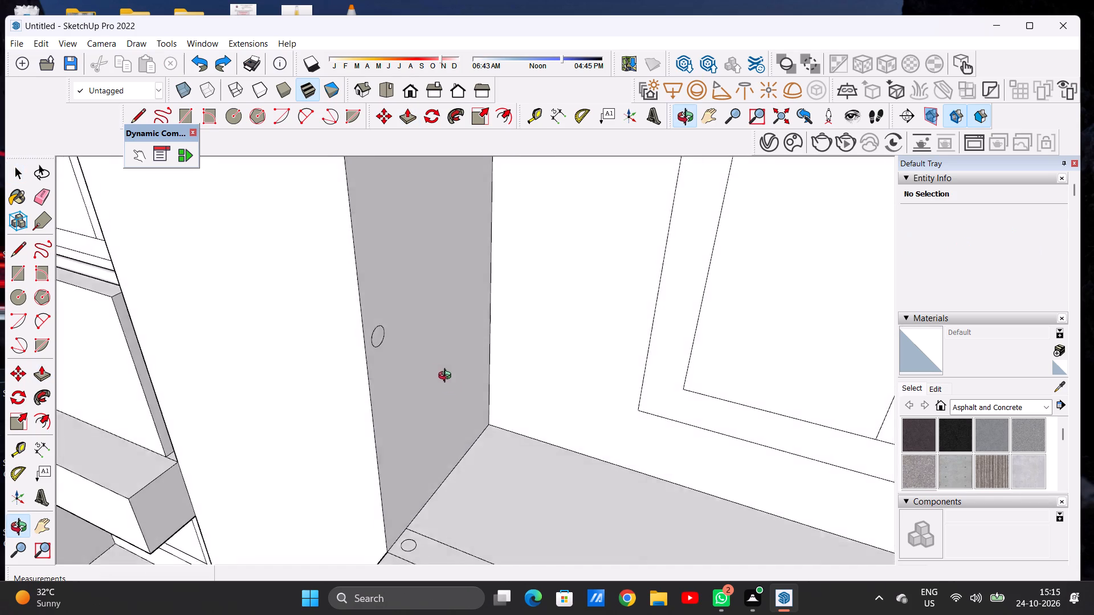
middle_click_drag(447, 377, 420, 363)
scroll(387, 404, "down", 5)
middle_click_drag(405, 421, 345, 414)
scroll(322, 311, "up", 5)
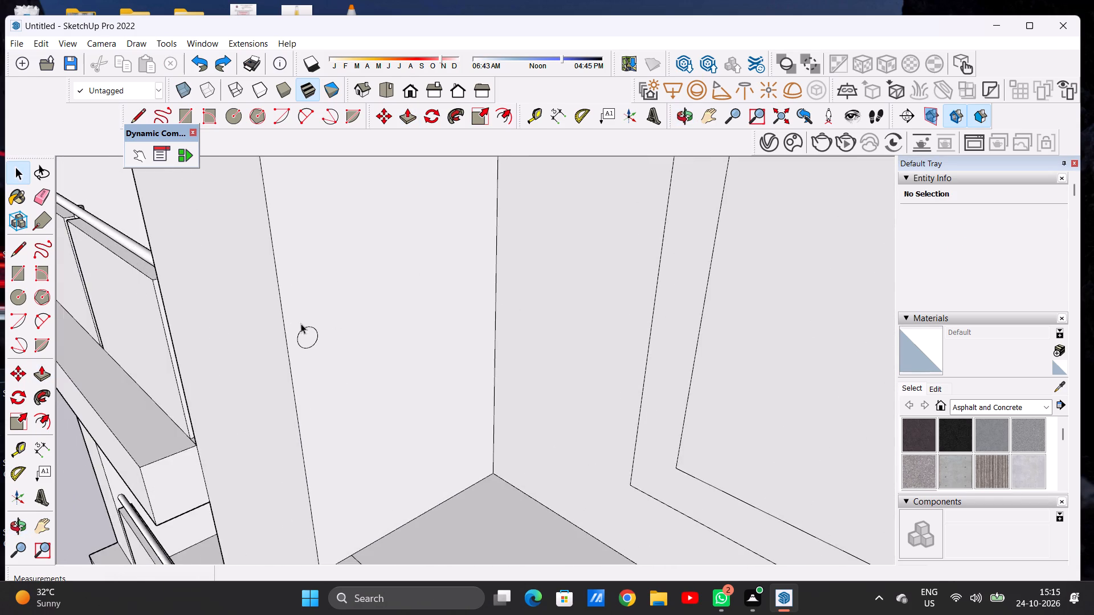
scroll(301, 323, "up", 4)
scroll(301, 356, "down", 1)
scroll(301, 356, "up", 3)
double_click(304, 334)
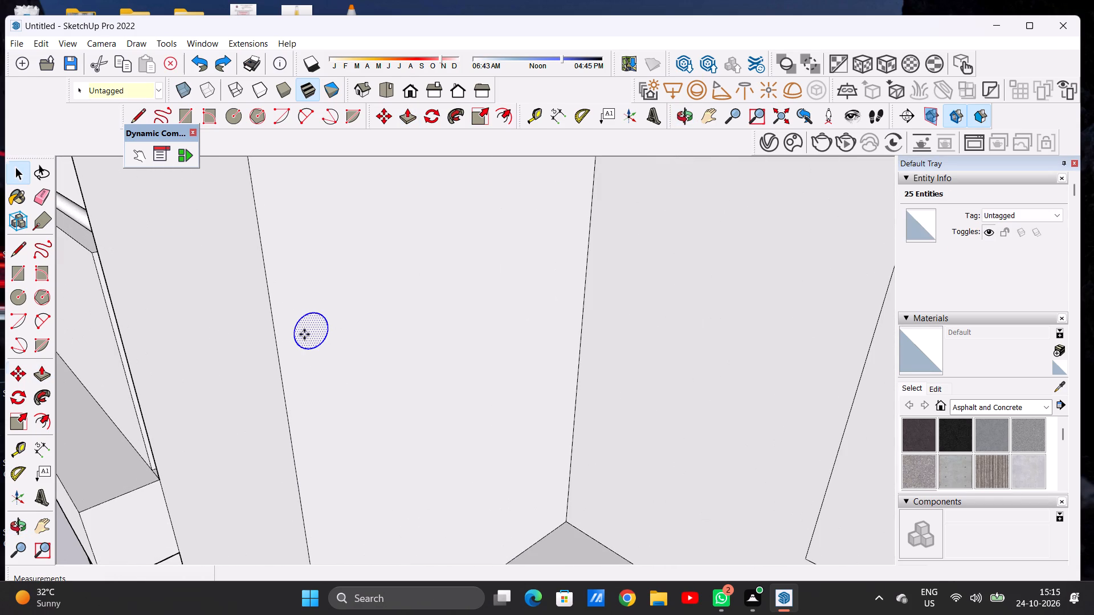
key("m")
left_click(316, 349)
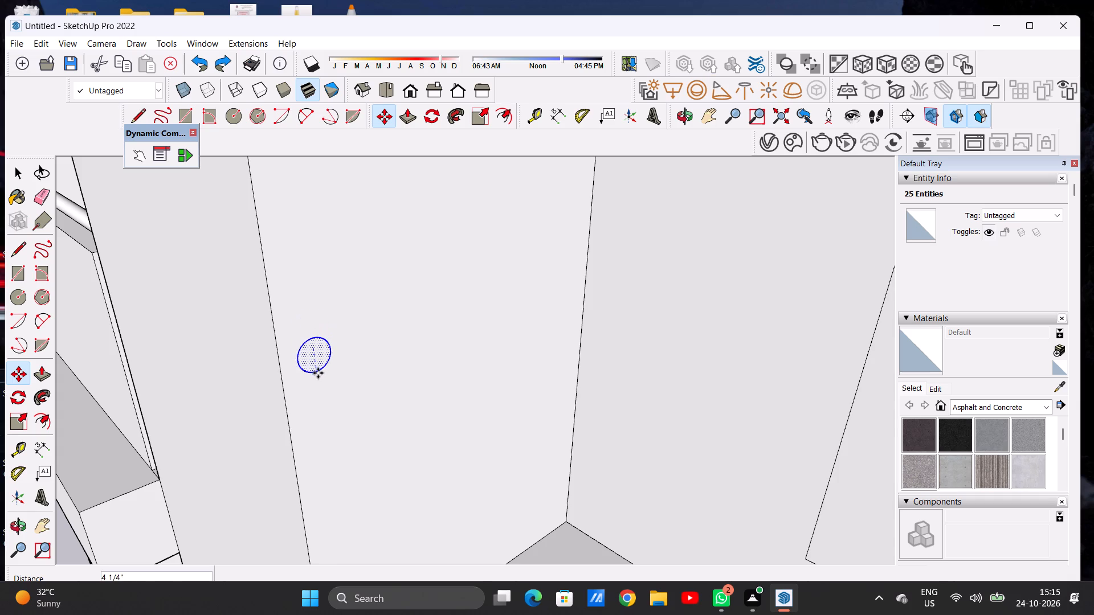
left_click(320, 389)
key("space")
scroll(372, 318, "down", 3)
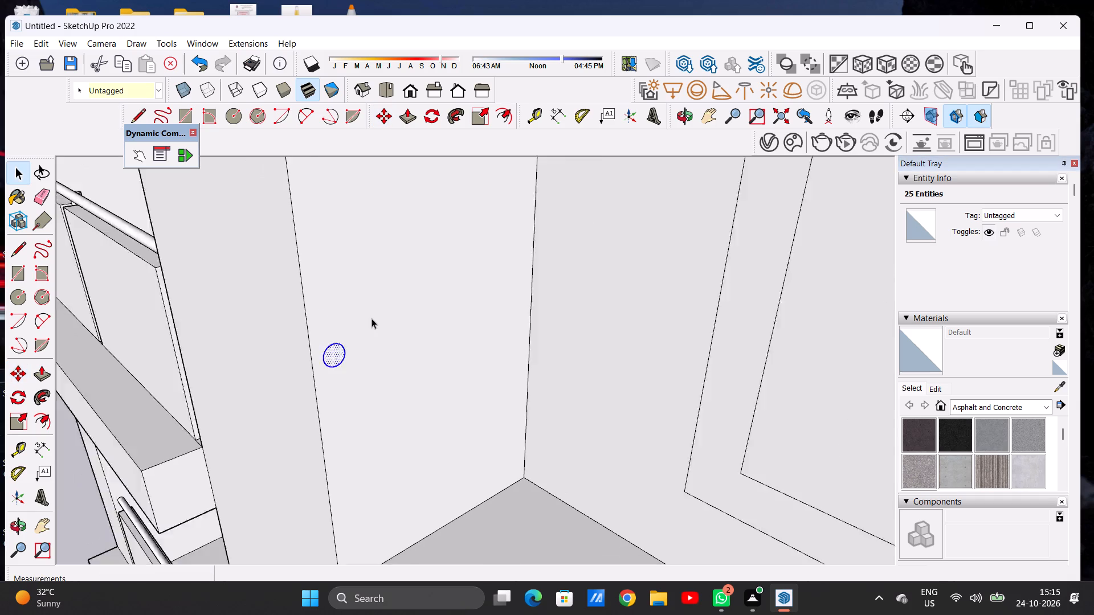
scroll(372, 318, "down", 12)
left_click(162, 410)
Extrude the handrail circle about 21' 8 1/8" across the balcony to the opposite pier.
key("p")
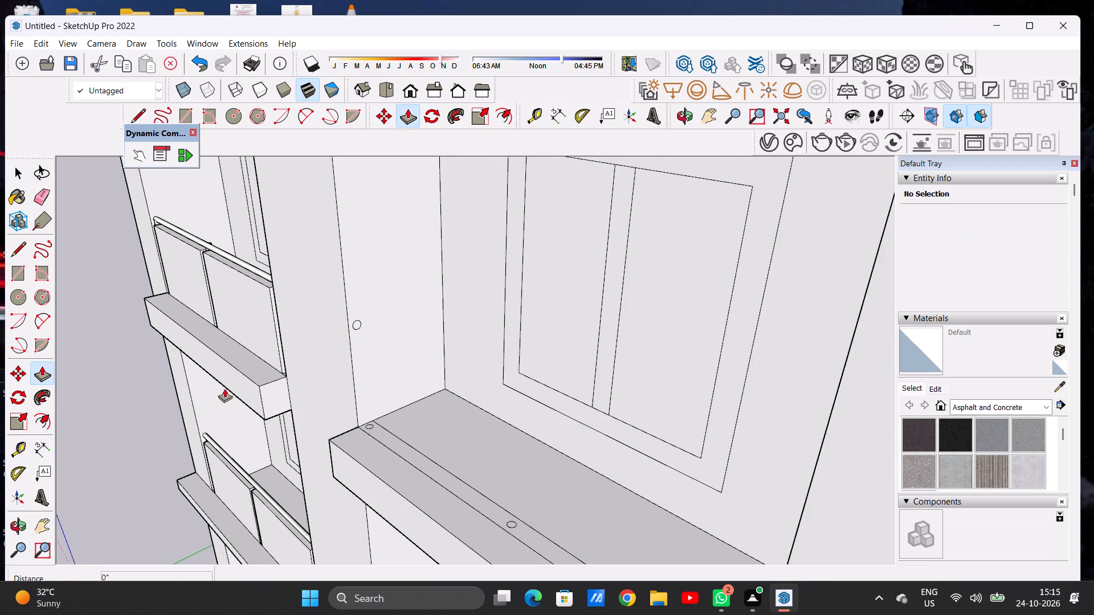
scroll(302, 351, "up", 16)
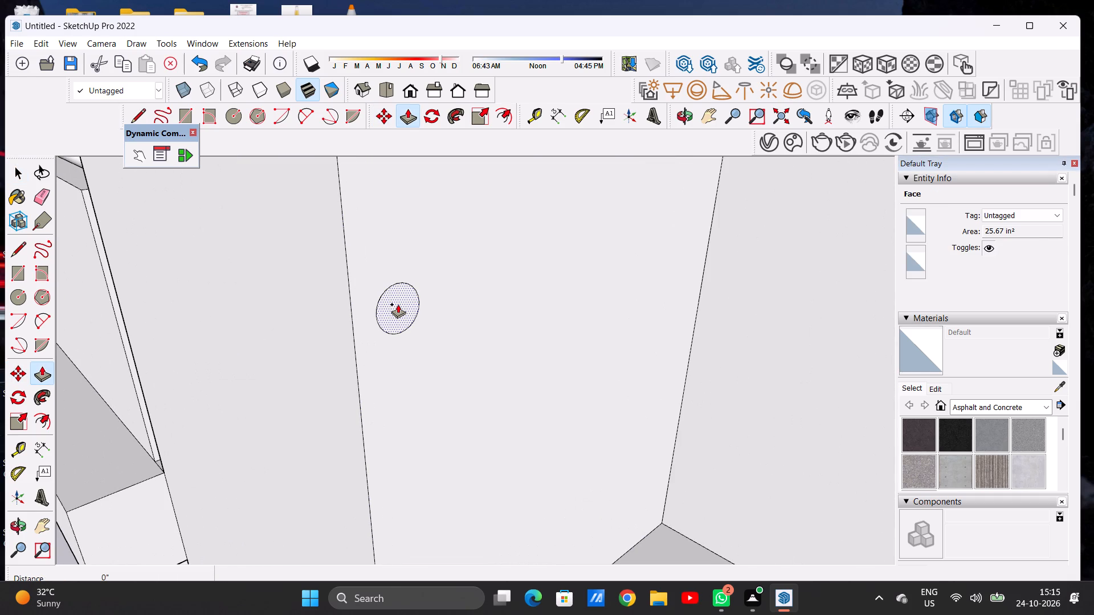
left_click(398, 304)
scroll(483, 381, "down", 20)
scroll(483, 381, "down", 4)
scroll(436, 364, "up", 1)
scroll(436, 364, "down", 8)
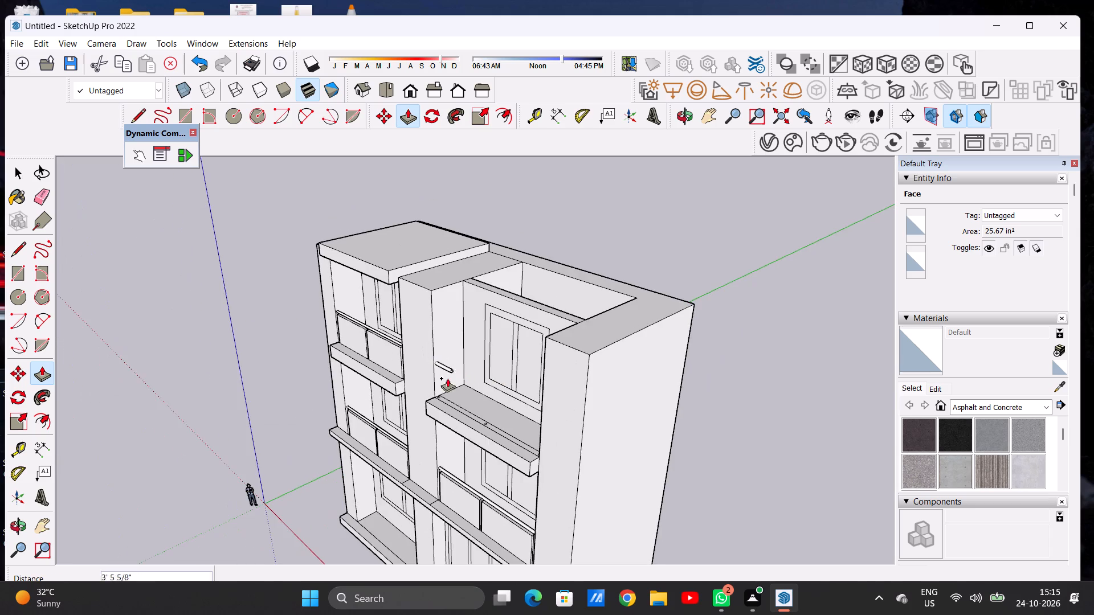
middle_click_drag(448, 378, 666, 367)
scroll(648, 354, "up", 19)
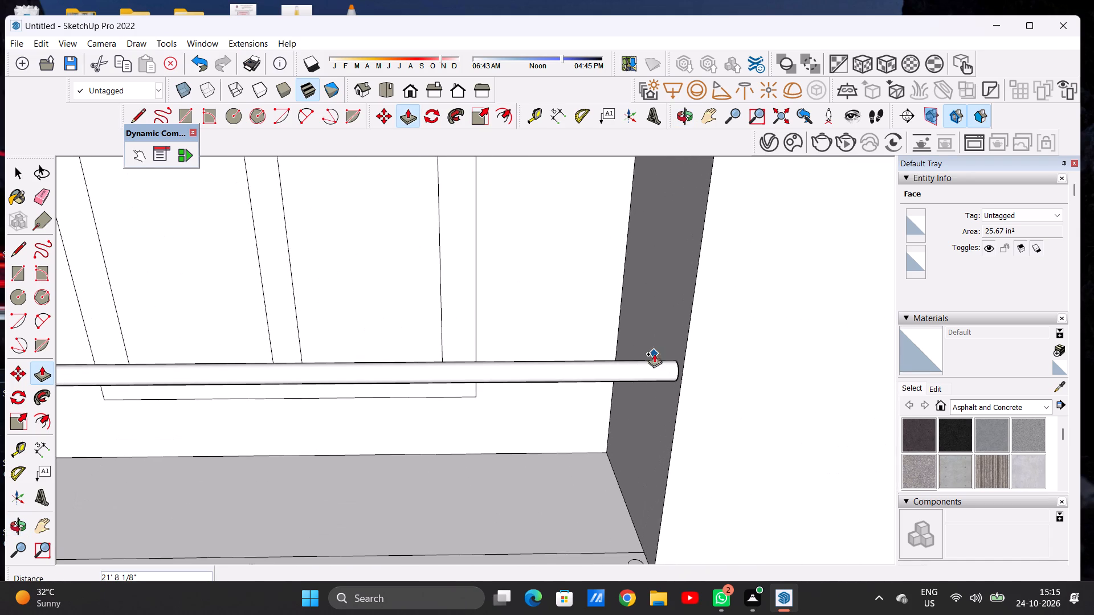
left_click(667, 338)
scroll(577, 390, "down", 6)
scroll(577, 390, "up", 1)
scroll(577, 389, "down", 9)
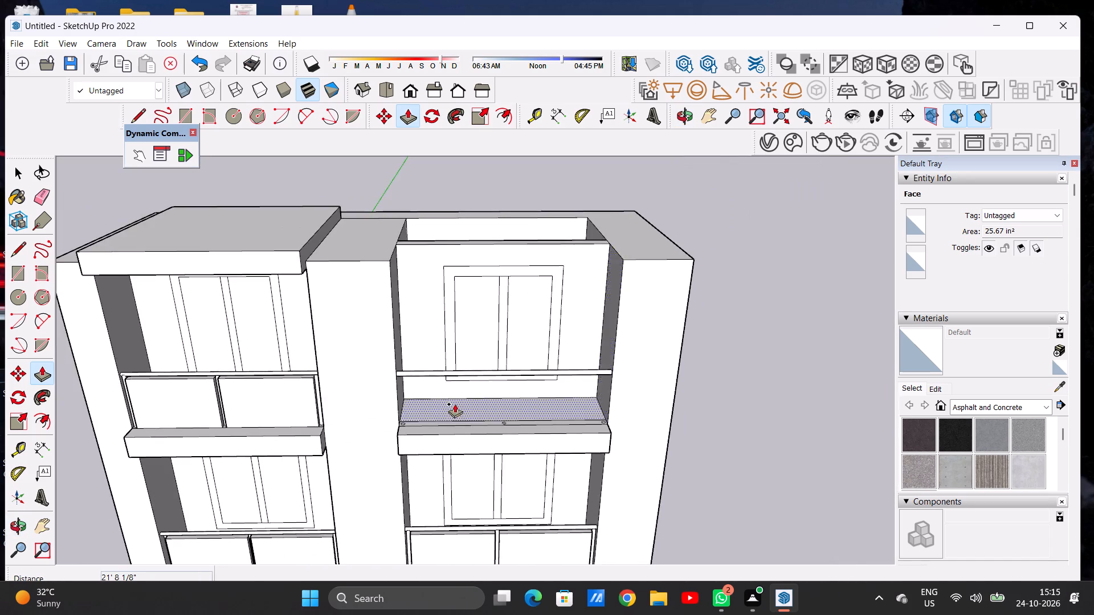
Extrude the circle at the balcony's left end upward about 5' 9 3/8" into a post meeting the handrail.
scroll(443, 406, "up", 8)
middle_click_drag(394, 444, 281, 509)
scroll(341, 397, "up", 16)
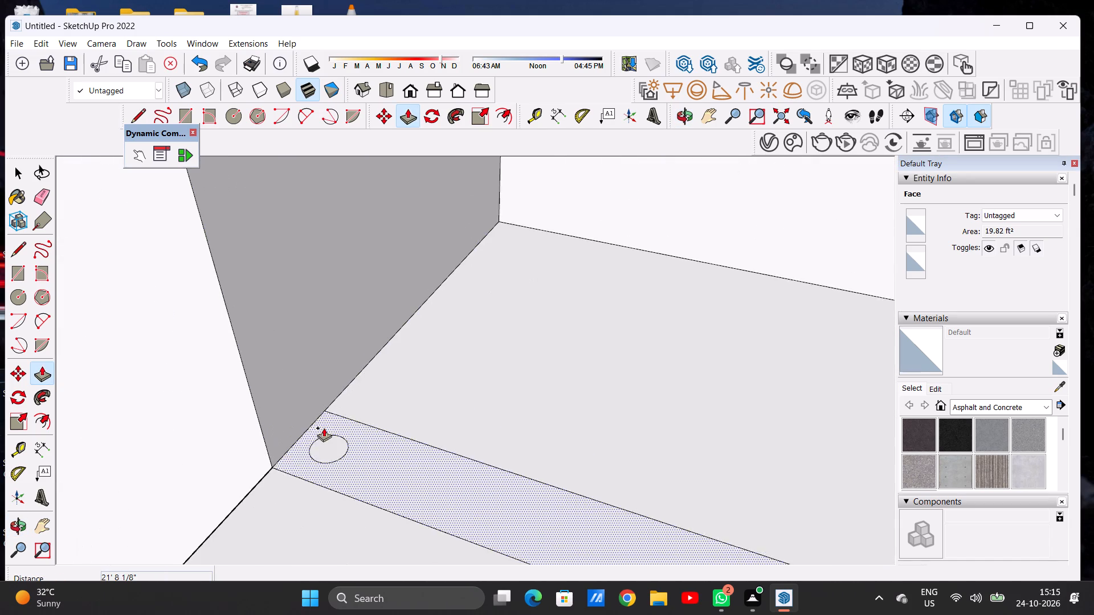
scroll(324, 428, "up", 7)
left_click(341, 464)
scroll(357, 357, "down", 19)
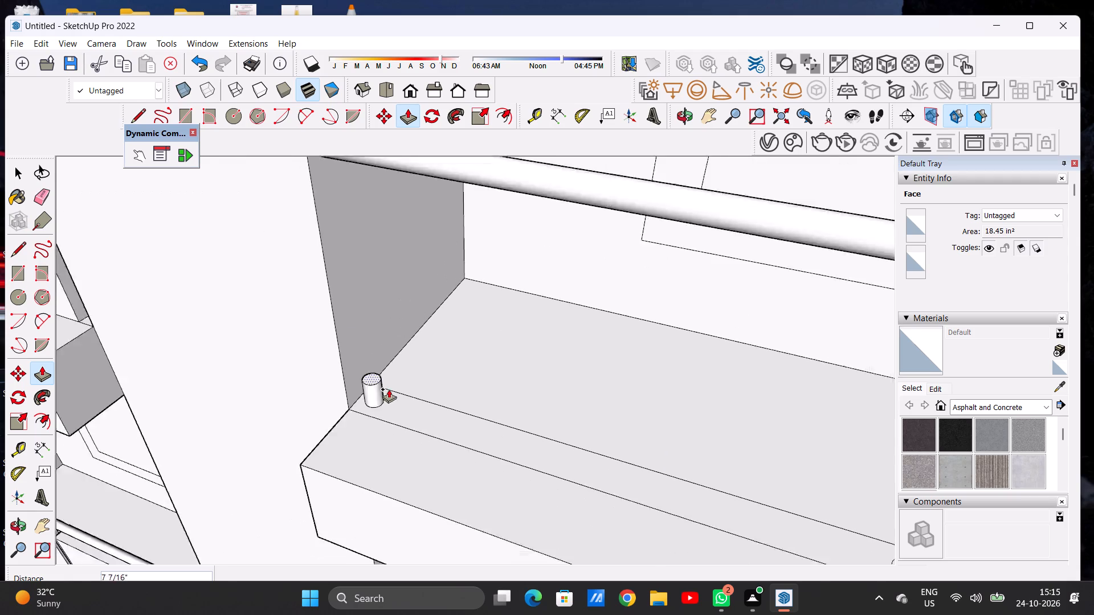
scroll(389, 389, "down", 3)
middle_click_drag(378, 285, 397, 255)
scroll(387, 252, "up", 9)
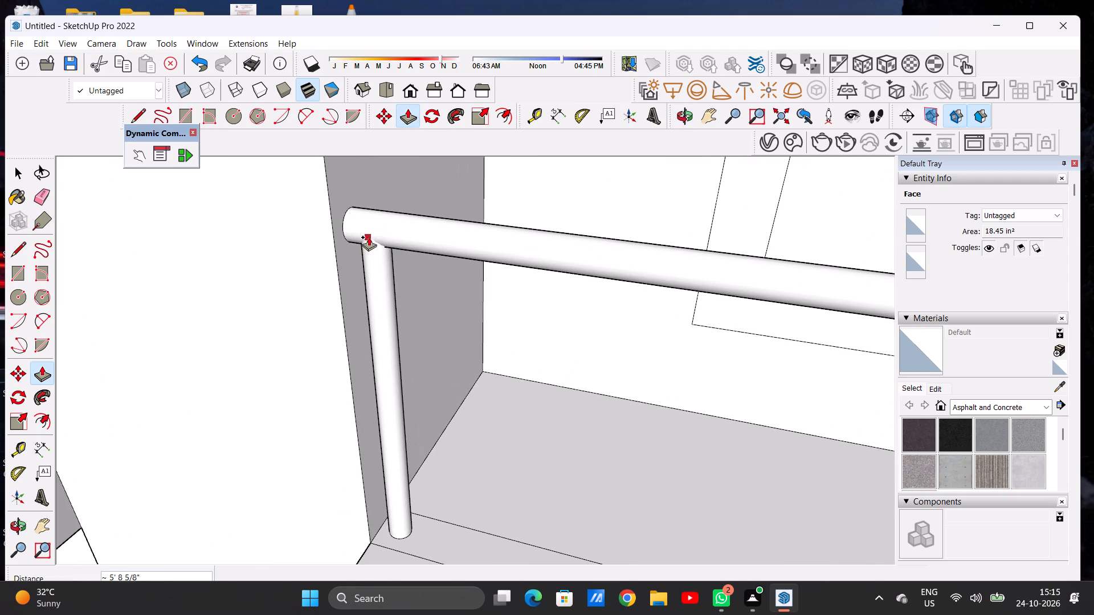
left_click(369, 237)
Extrude the middle circle on the balcony ledge upward about 5' 8 5/8" into a post meeting the handrail.
scroll(372, 354, "down", 10)
scroll(634, 492, "up", 5)
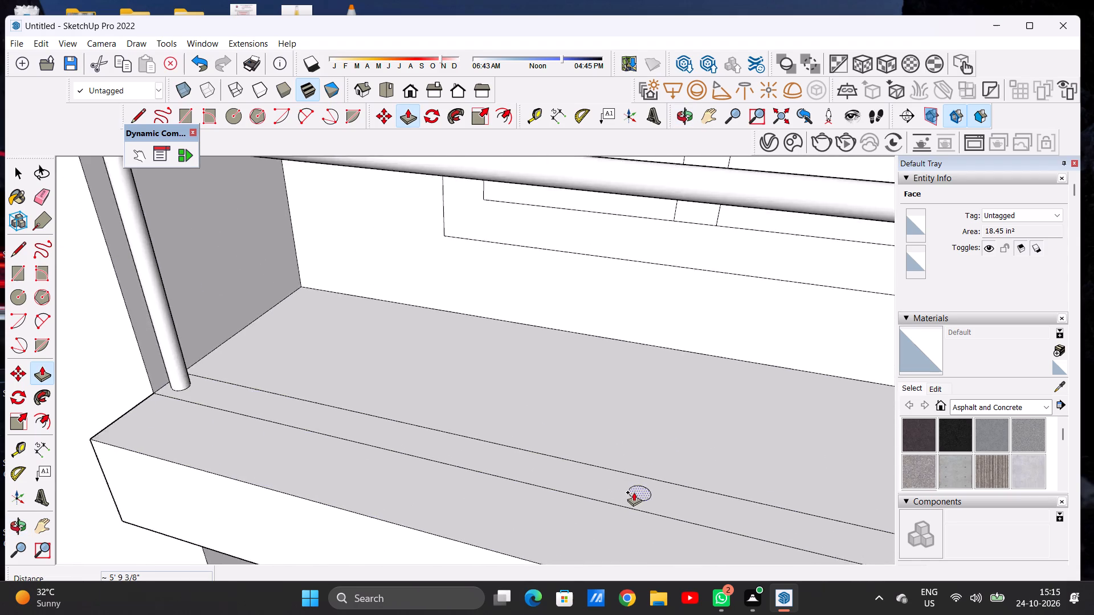
scroll(634, 492, "up", 15)
left_click(638, 494)
scroll(657, 409, "down", 7)
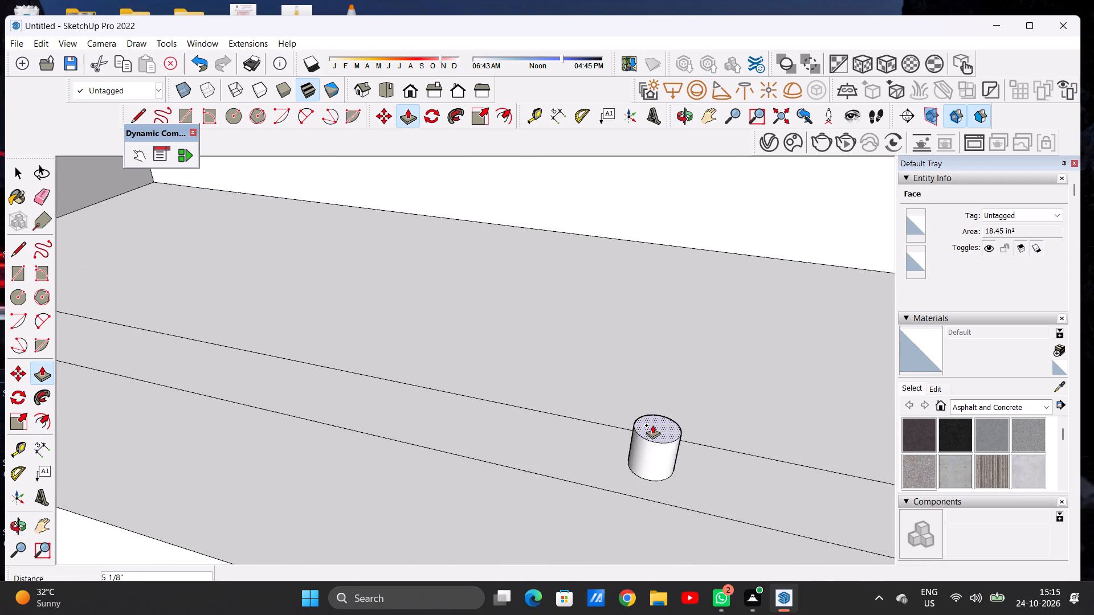
scroll(652, 425, "down", 20)
scroll(652, 425, "down", 1)
scroll(676, 342, "up", 6)
middle_click_drag(666, 397, 676, 299)
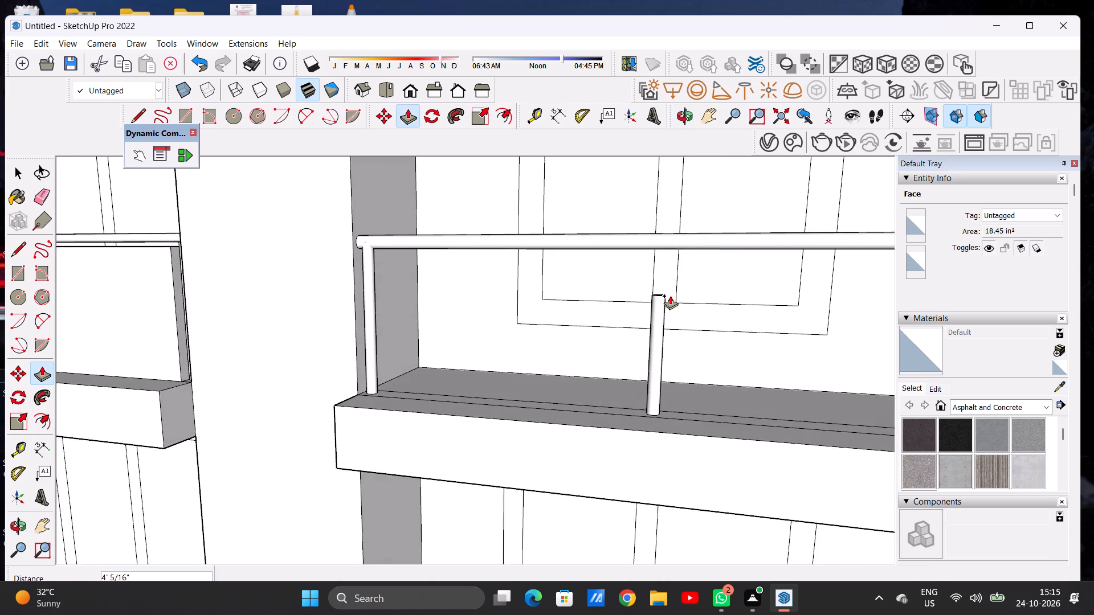
scroll(670, 282, "up", 5)
left_click(658, 210)
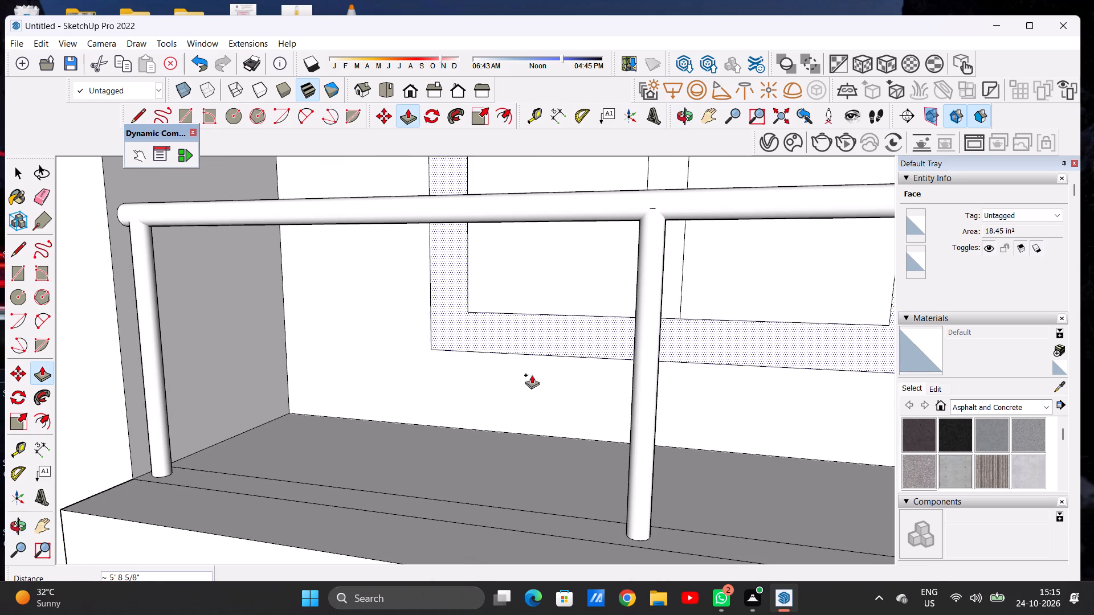
Extrude the circle at the balcony's right end upward about 5' 9 3/8" into a post meeting the handrail.
scroll(523, 418, "down", 15)
middle_click_drag(549, 440, 677, 483)
scroll(663, 405, "up", 13)
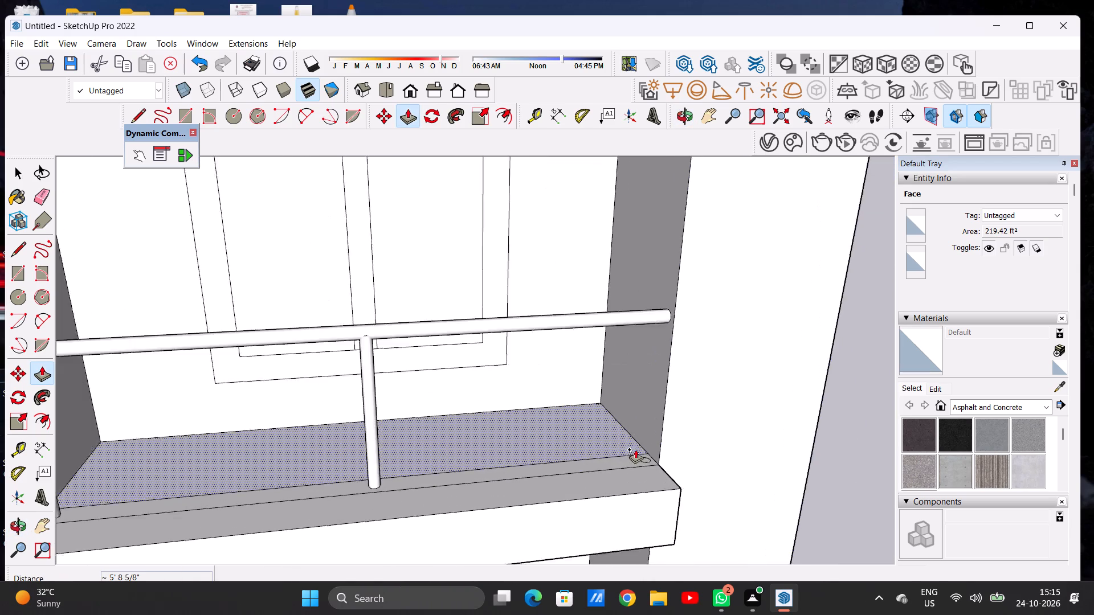
scroll(635, 449, "up", 17)
left_click(652, 454)
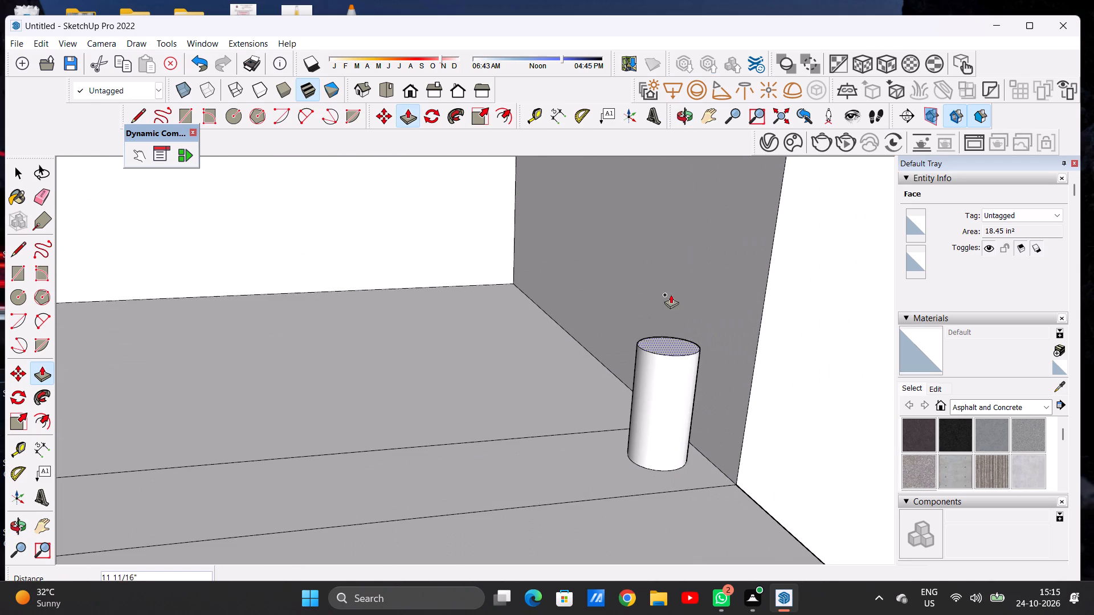
scroll(670, 319, "down", 20)
scroll(670, 319, "down", 6)
middle_click_drag(682, 276, 595, 240)
scroll(700, 293, "up", 2)
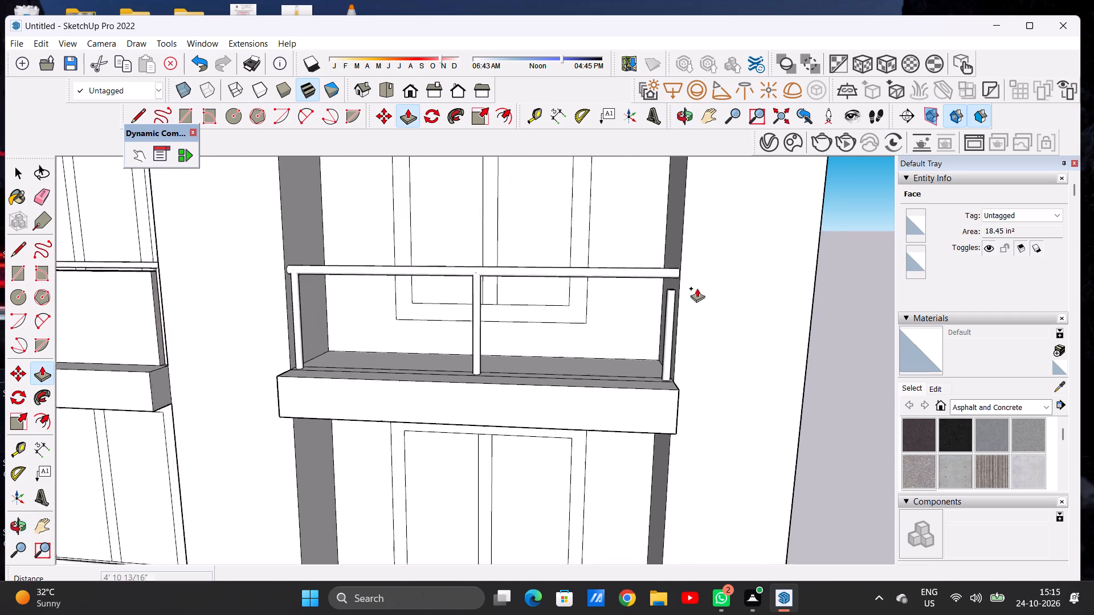
scroll(697, 288, "up", 2)
scroll(695, 287, "down", 1)
scroll(693, 287, "up", 1)
scroll(691, 286, "down", 1)
scroll(685, 285, "up", 14)
left_click(691, 304)
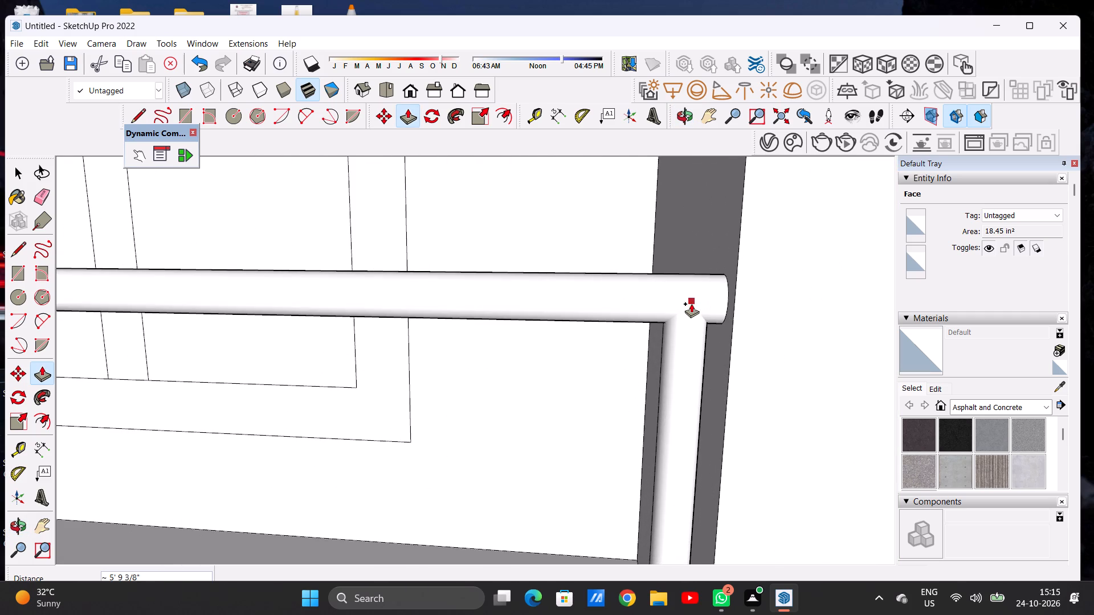
key("space")
Draw a line about 11 3/16" long across the ledge strip, just inward of the left end post's base.
scroll(654, 358, "down", 20)
scroll(654, 358, "down", 2)
middle_click_drag(493, 385, 381, 427)
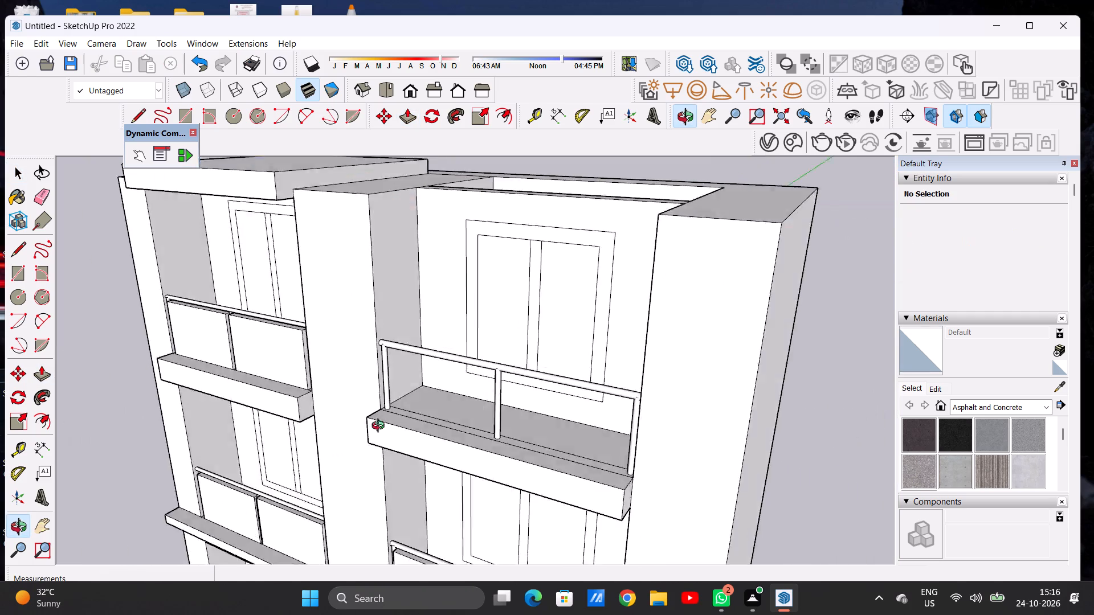
middle_click_drag(381, 427, 334, 478)
scroll(463, 364, "up", 8)
scroll(344, 412, "up", 13)
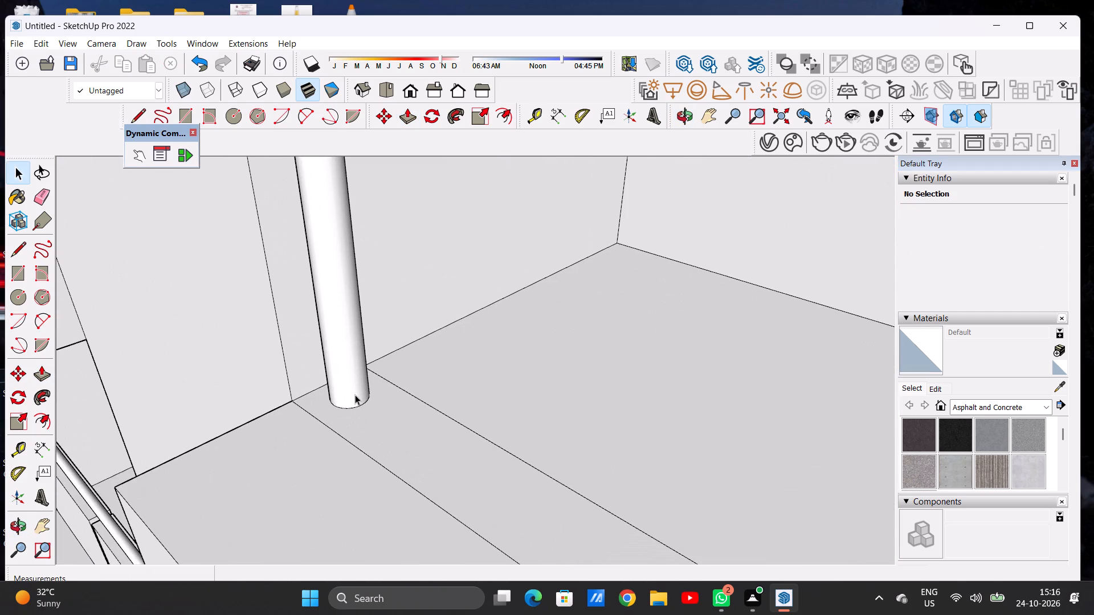
key("l")
scroll(355, 395, "up", 7)
scroll(353, 417, "down", 1)
scroll(350, 419, "up", 1)
scroll(350, 420, "down", 1)
scroll(350, 420, "up", 1)
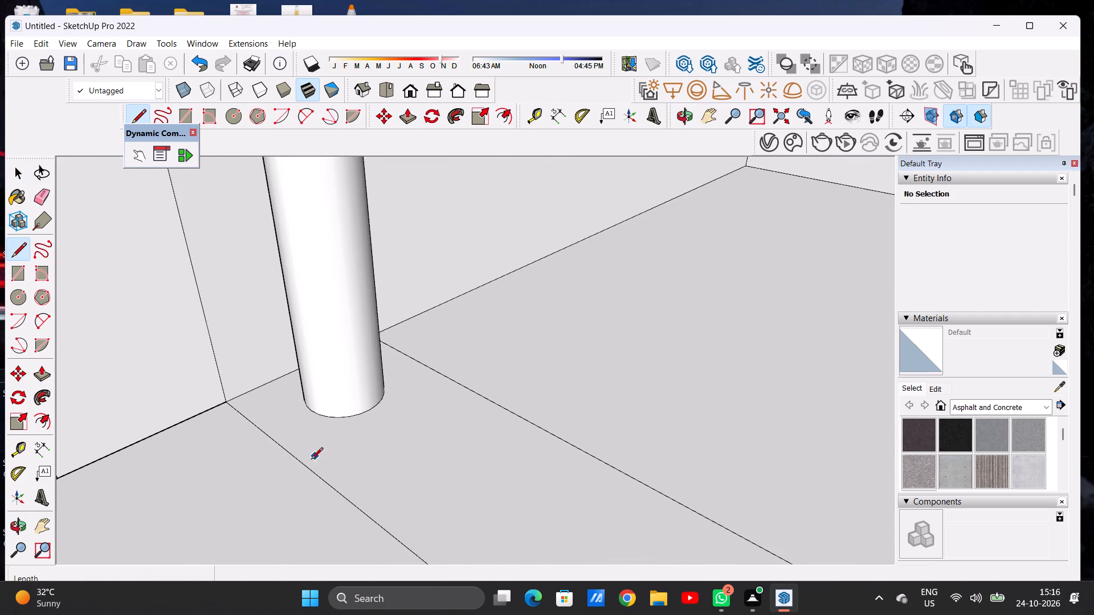
left_click(302, 461)
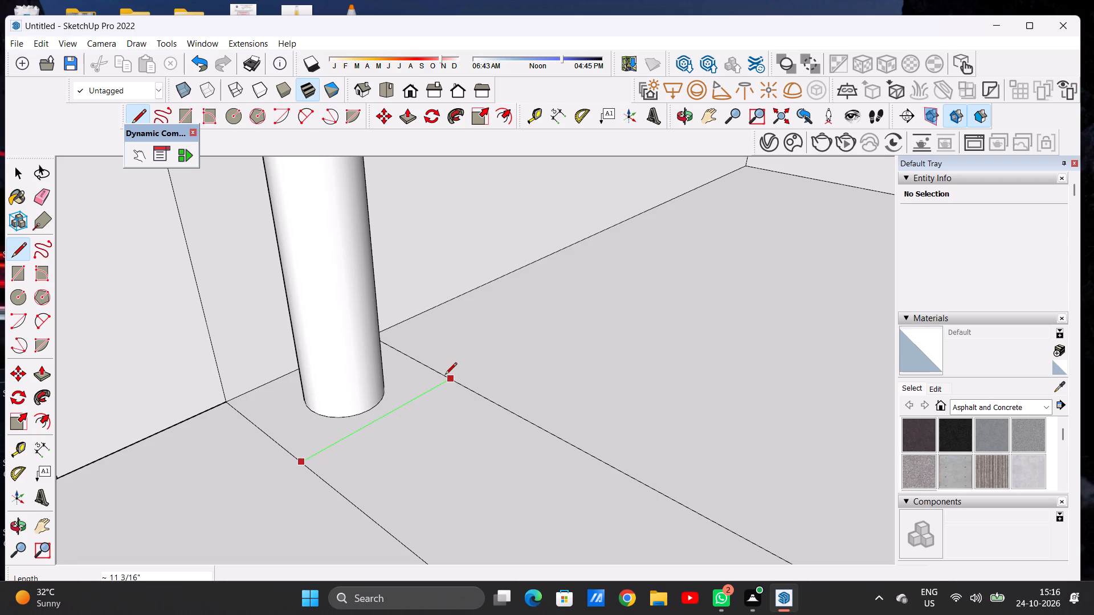
left_click(446, 375)
key("space")
Move the line beside the left end post 13/16" along the strip toward the post and clear the selection.
scroll(447, 407, "down", 10)
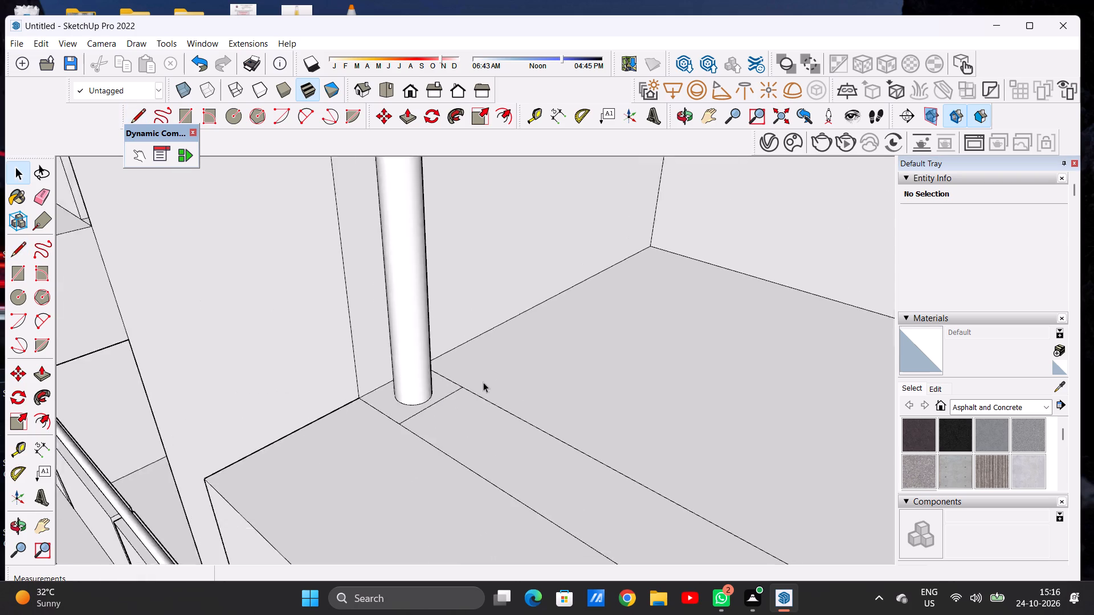
scroll(483, 382, "down", 3)
middle_click_drag(391, 403, 454, 446)
scroll(495, 445, "up", 15)
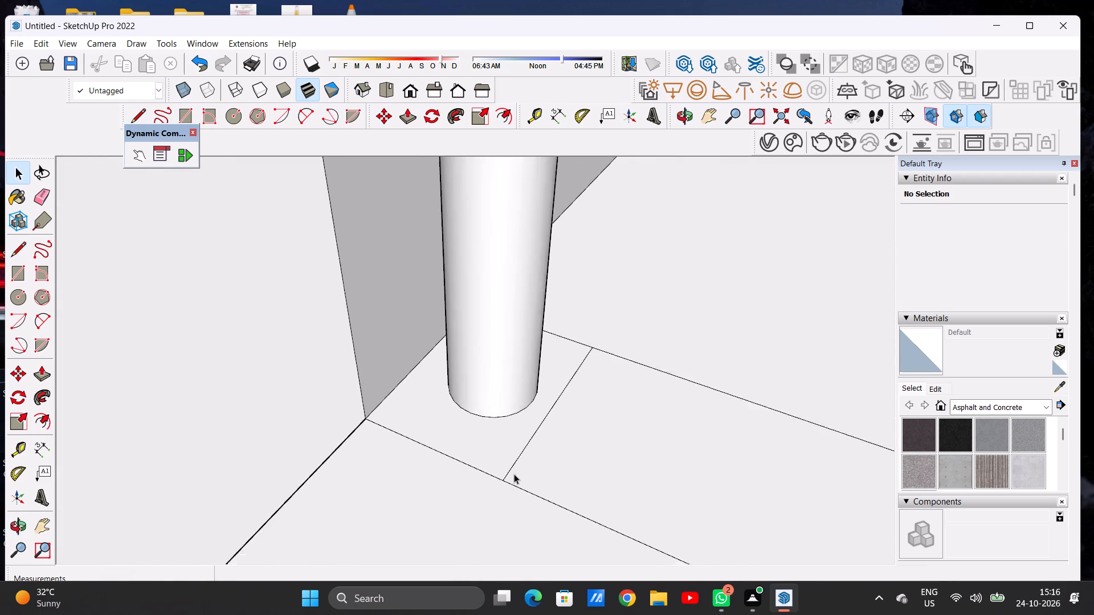
scroll(514, 474, "up", 3)
left_click(499, 481)
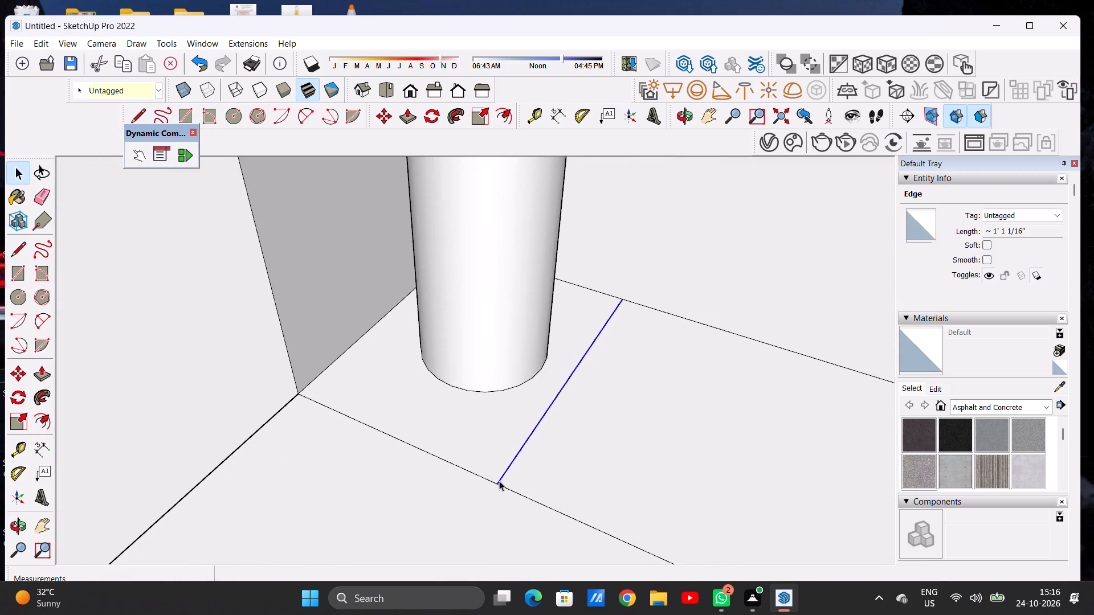
key("m")
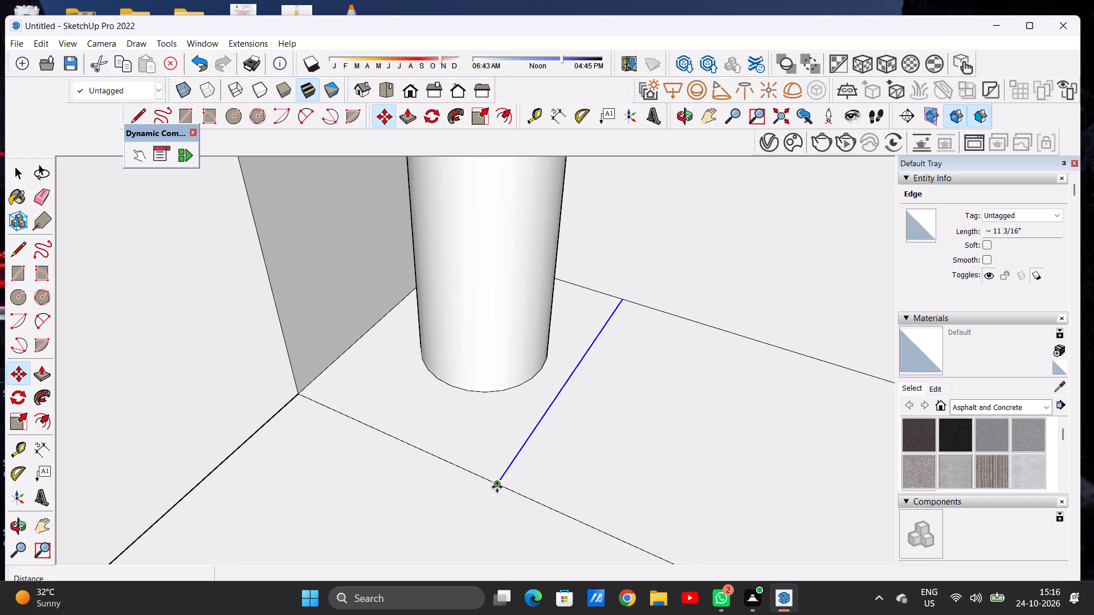
left_click(497, 487)
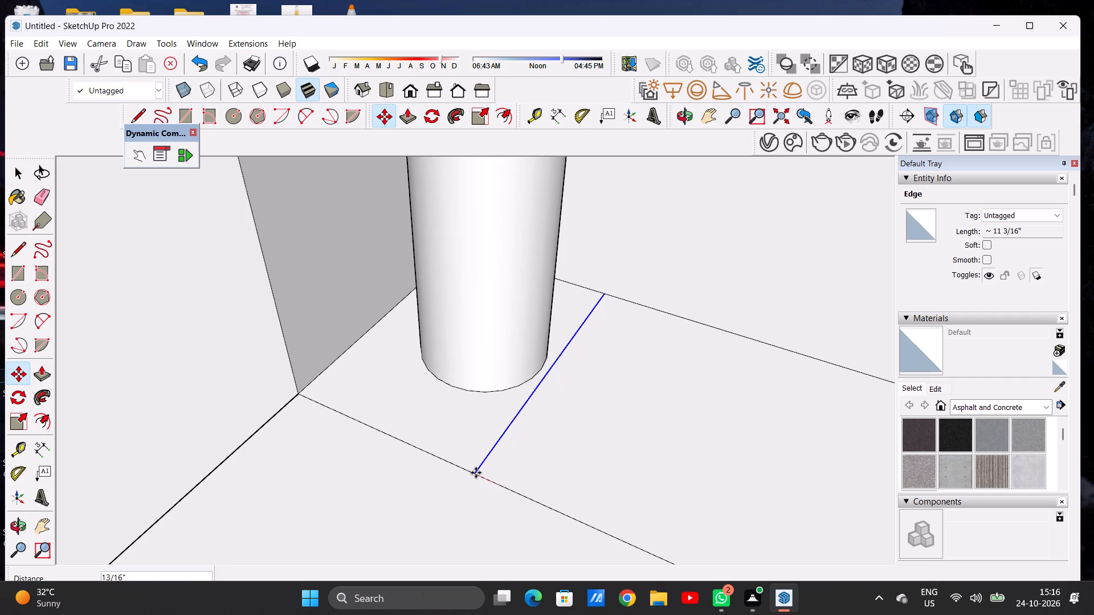
left_click(476, 473)
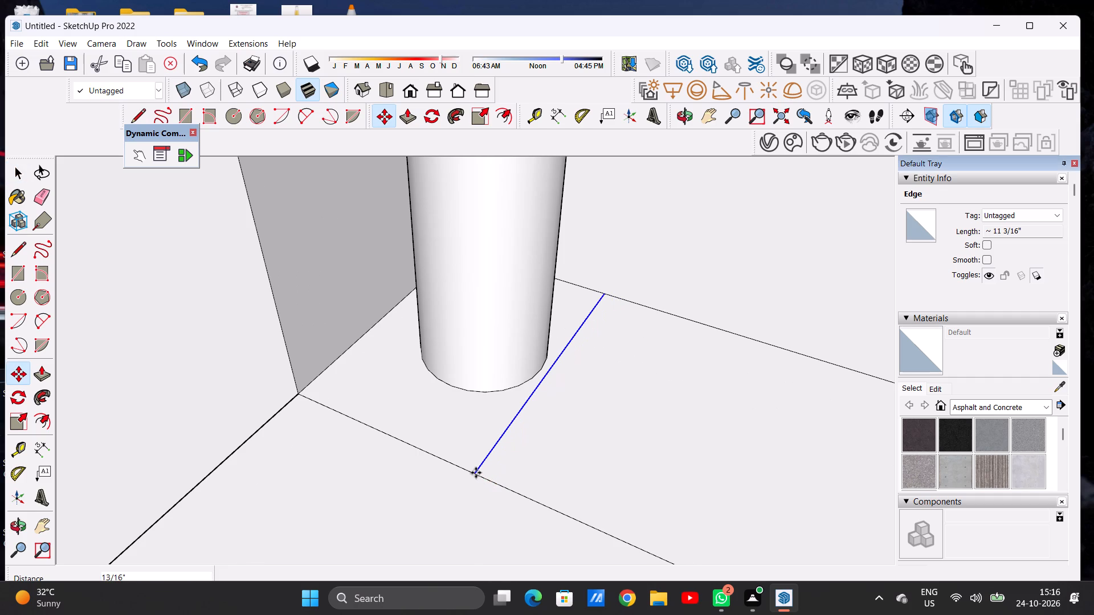
key("space")
scroll(490, 420, "down", 17)
scroll(493, 341, "up", 1)
scroll(493, 341, "down", 12)
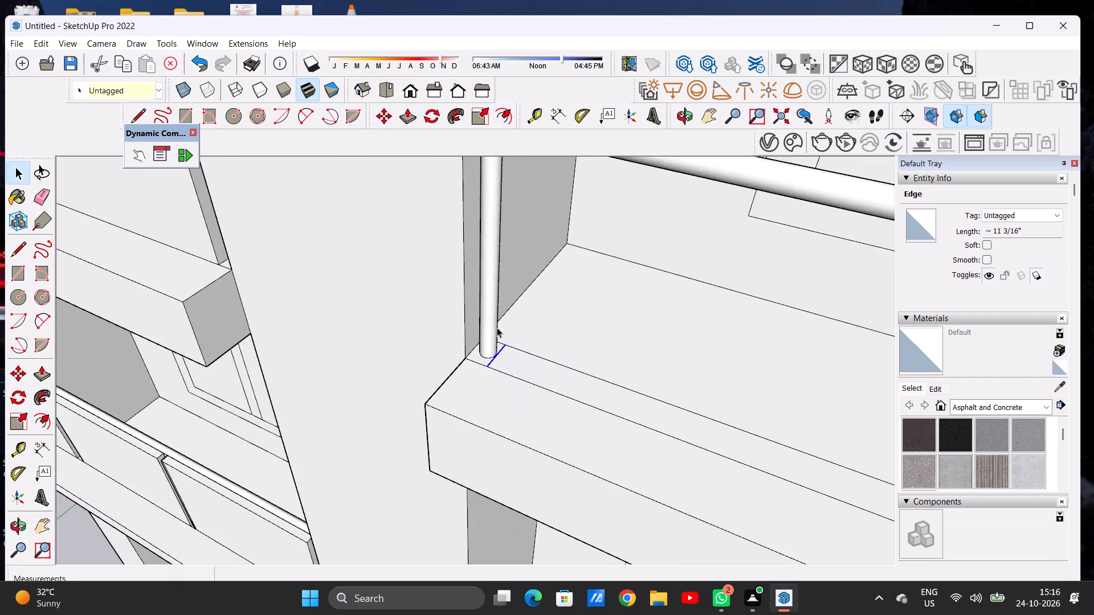
scroll(497, 327, "down", 10)
left_click(250, 473)
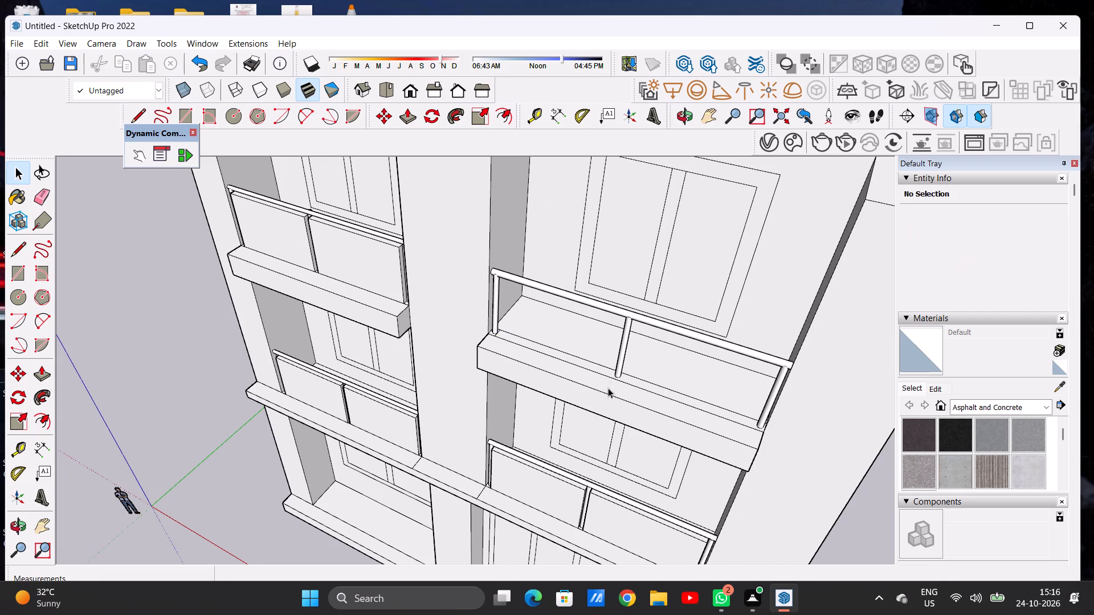
Draw two lines about 11 3/16" long across the ledge strip, one on each side of the middle post's base.
scroll(611, 379, "up", 14)
middle_click_drag(651, 404, 608, 420)
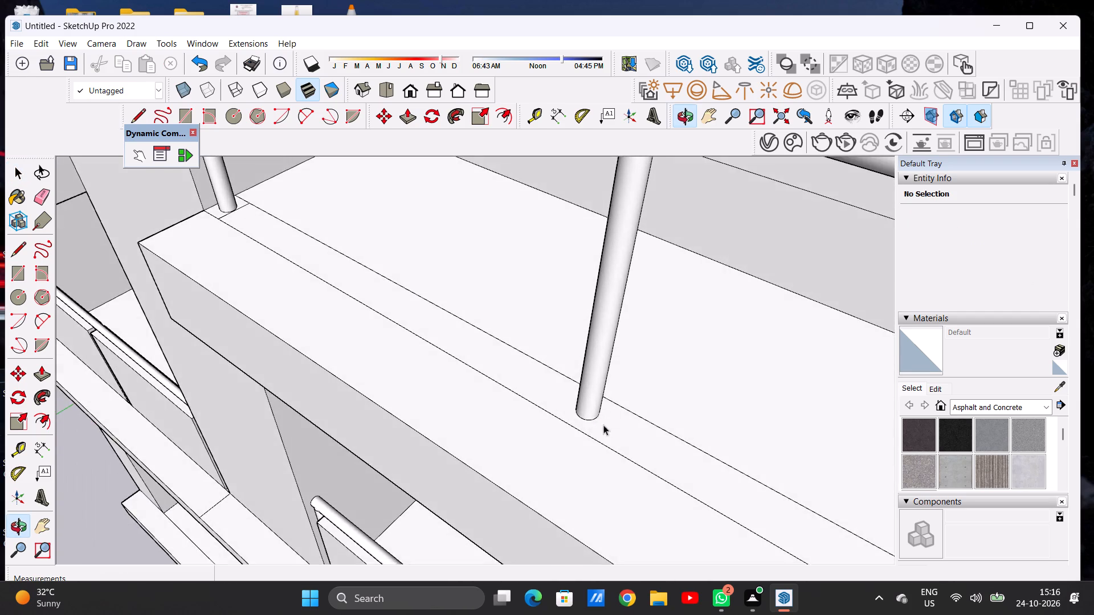
scroll(572, 436, "up", 6)
key("l")
scroll(594, 434, "up", 6)
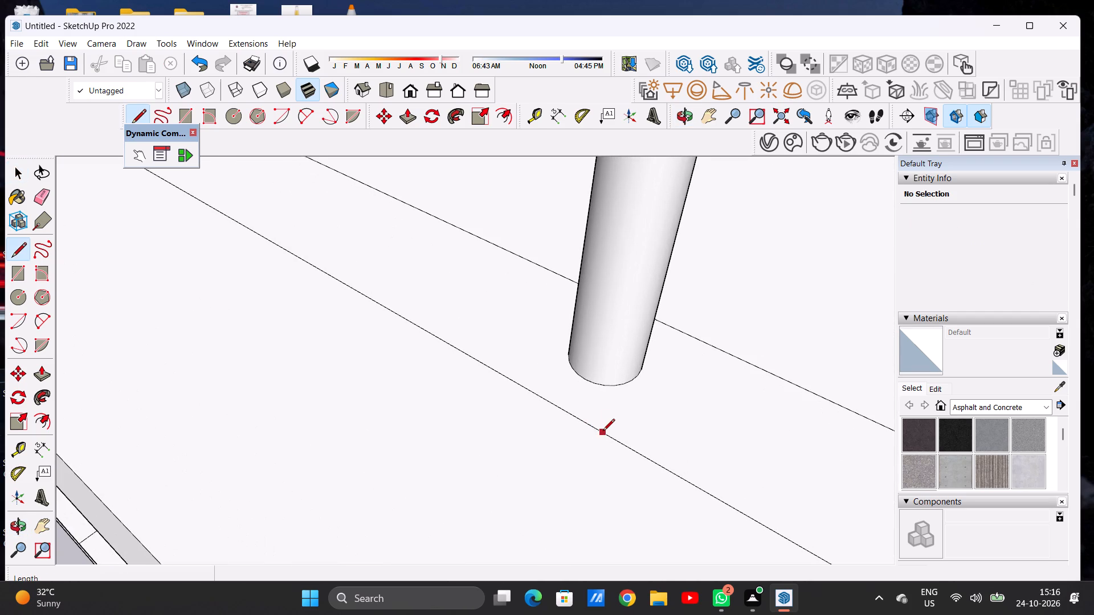
left_click(596, 430)
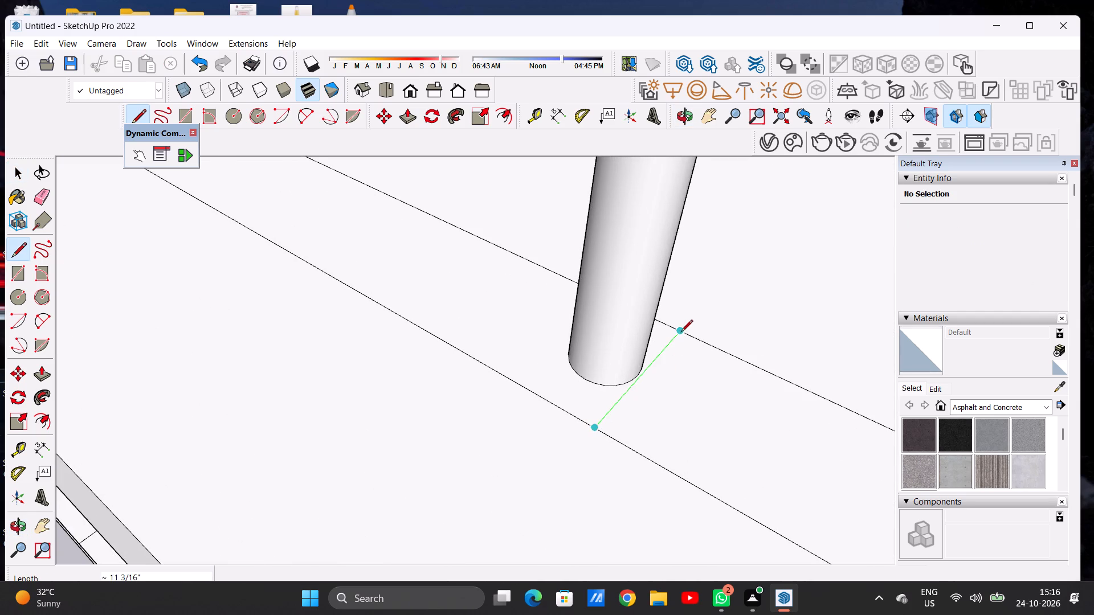
left_click(680, 331)
scroll(687, 413, "down", 7)
middle_click_drag(593, 417, 885, 392)
scroll(495, 297, "up", 7)
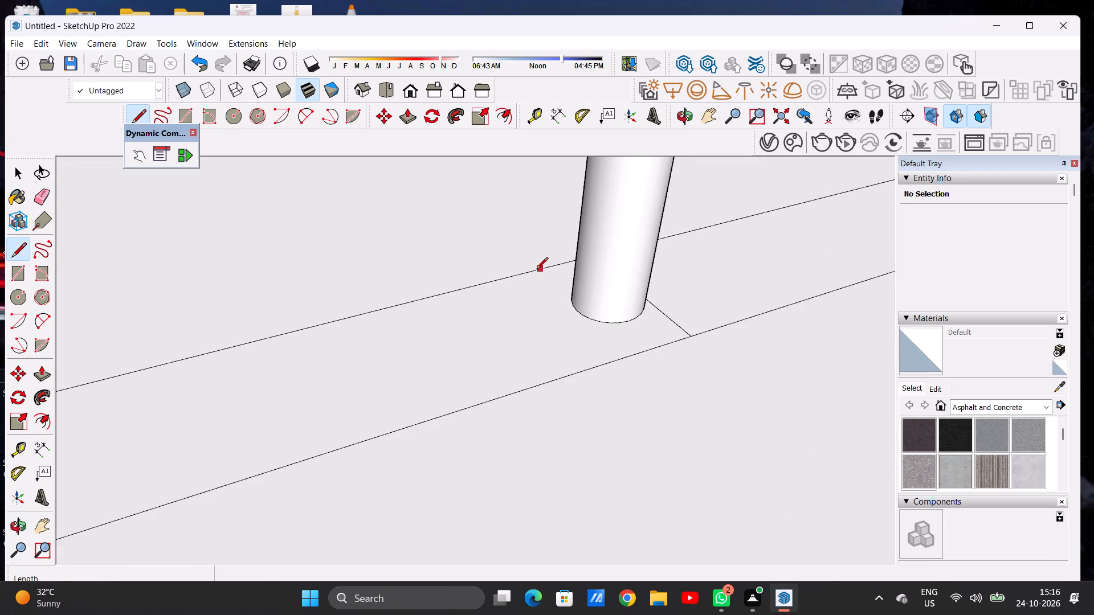
left_click(533, 272)
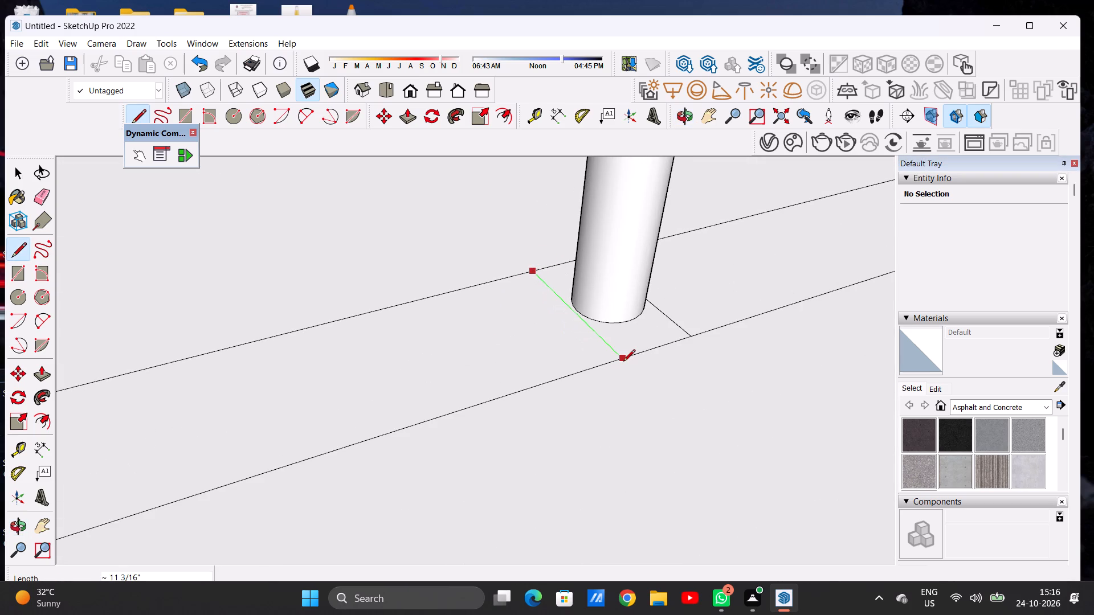
left_click(621, 363)
key("space")
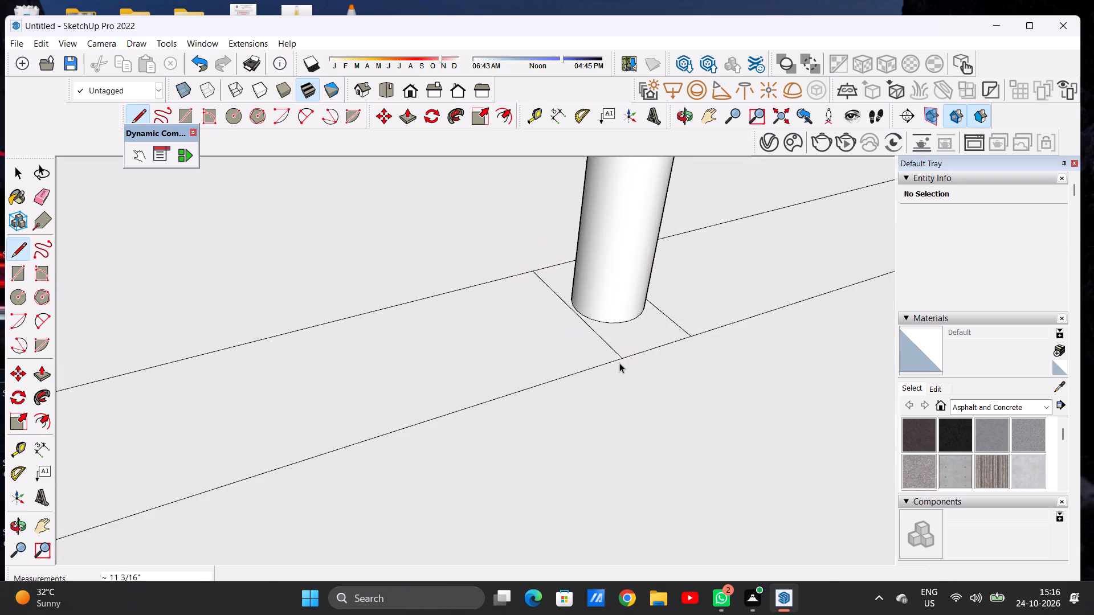
Draw a line across the ledge strip just inward of the right end post's base, parallel to the other dividing lines.
scroll(537, 353, "down", 12)
middle_click_drag(566, 369, 452, 386)
scroll(515, 378, "up", 14)
scroll(484, 378, "down", 4)
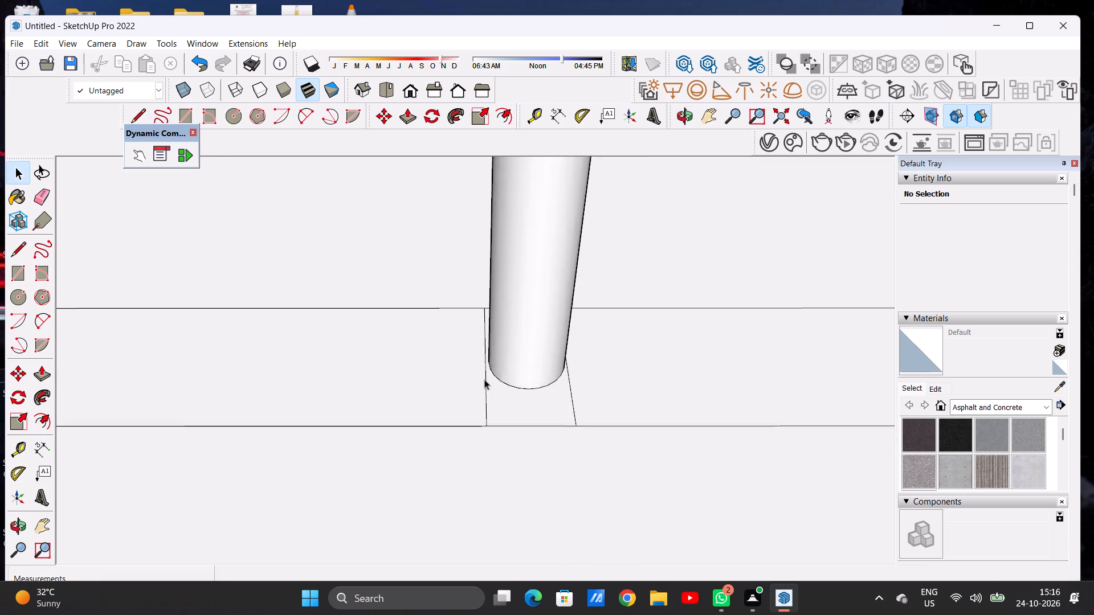
scroll(484, 379, "down", 8)
scroll(484, 381, "up", 2)
scroll(484, 381, "down", 20)
scroll(484, 381, "down", 1)
scroll(658, 381, "up", 11)
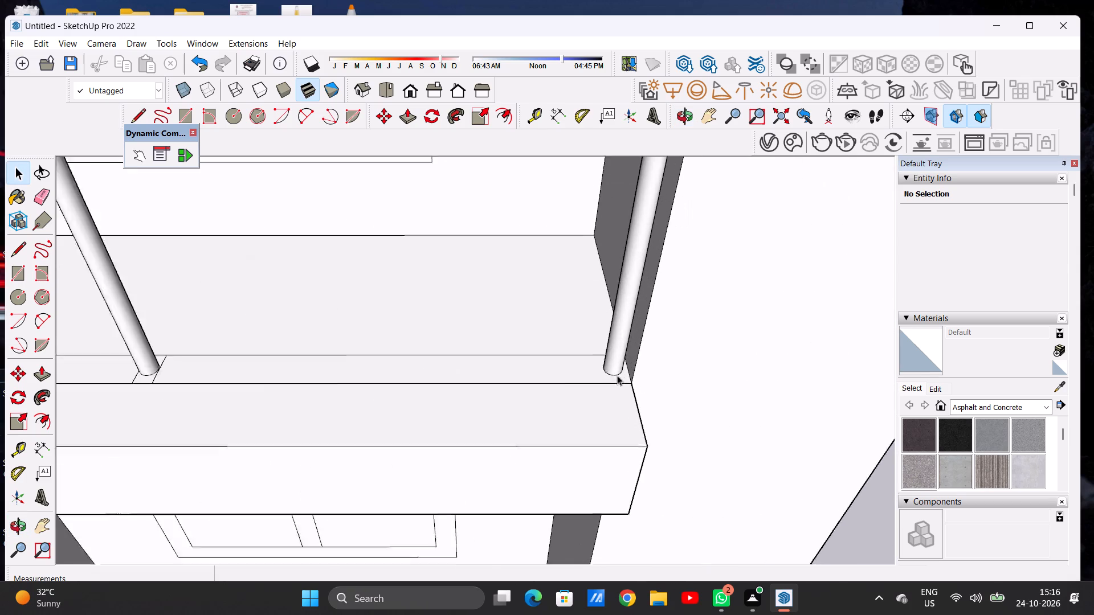
scroll(617, 375, "up", 9)
middle_click_drag(586, 371, 606, 387)
key("l")
scroll(624, 380, "up", 2)
scroll(624, 380, "down", 1)
scroll(624, 380, "up", 4)
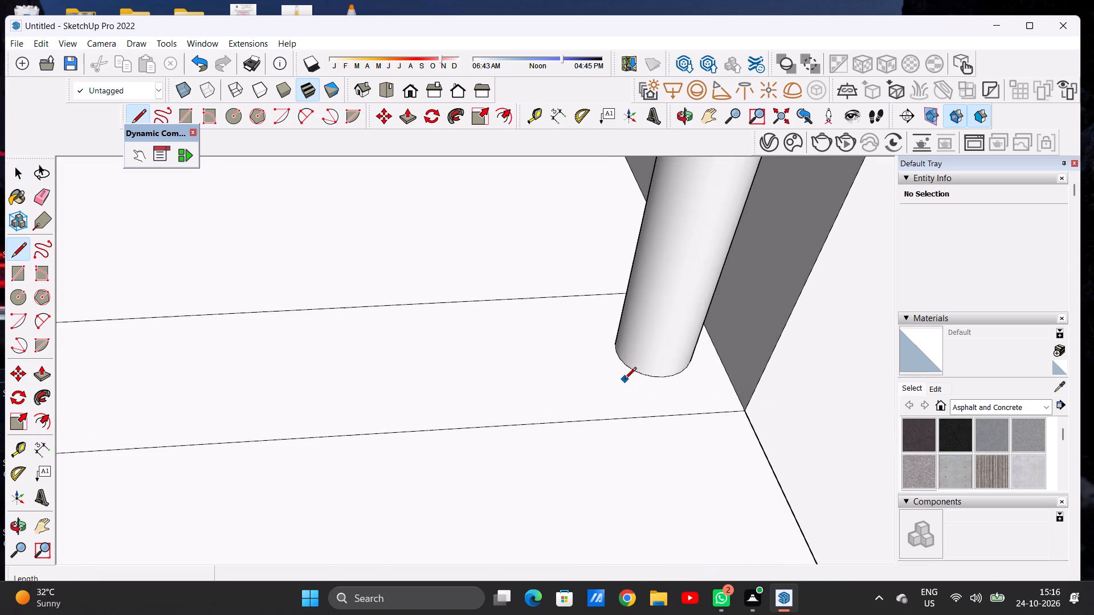
scroll(624, 380, "up", 1)
scroll(624, 380, "down", 1)
left_click(593, 293)
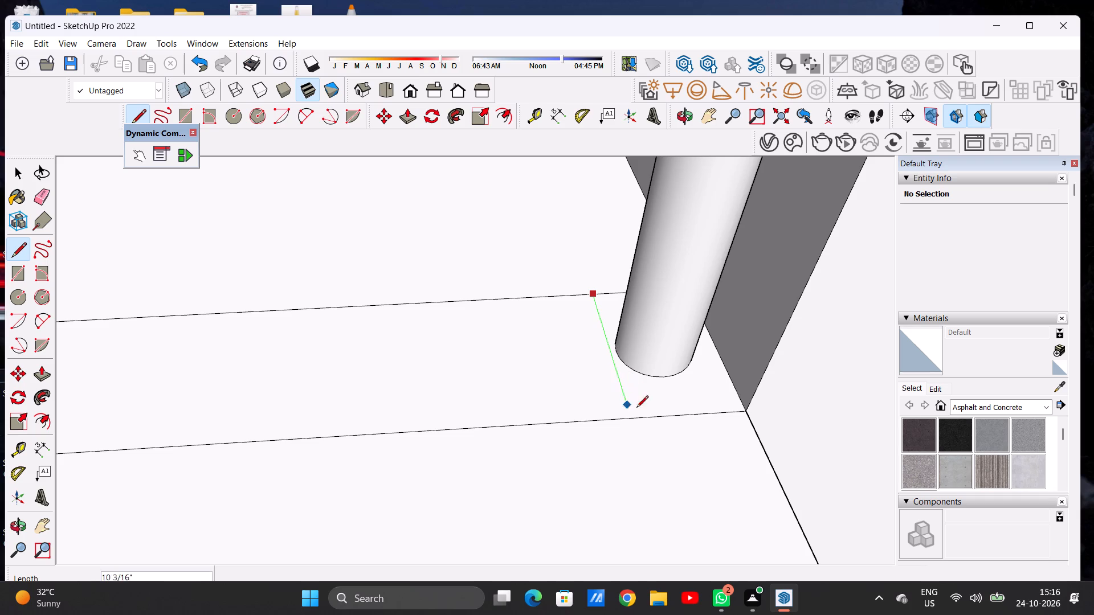
left_click(632, 421)
key("space")
scroll(499, 375, "down", 5)
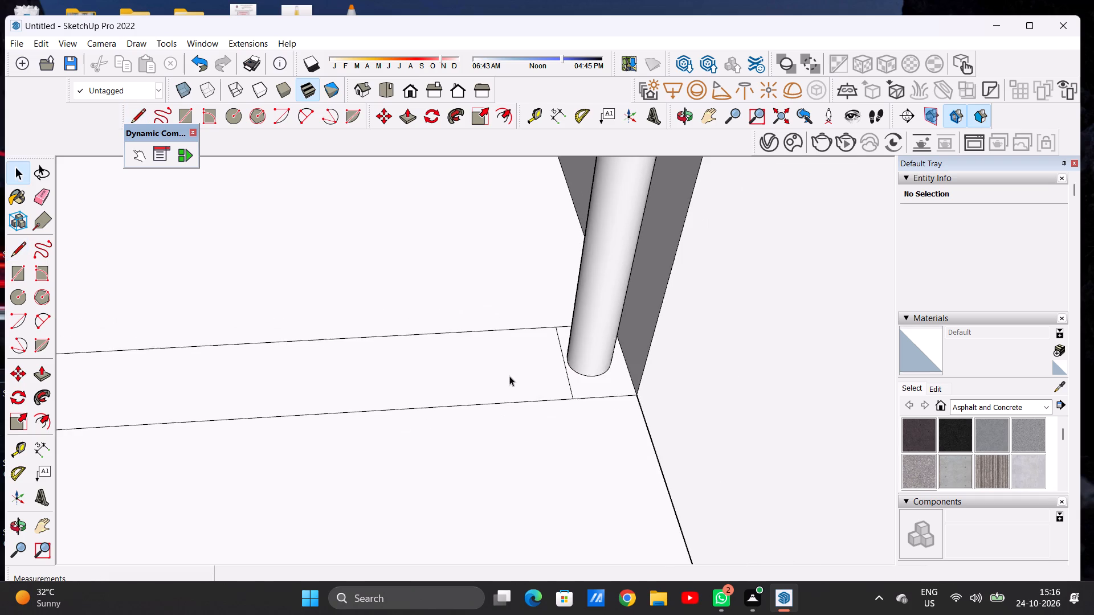
scroll(509, 376, "down", 2)
middle_click_drag(557, 393, 530, 389)
scroll(673, 405, "down", 13)
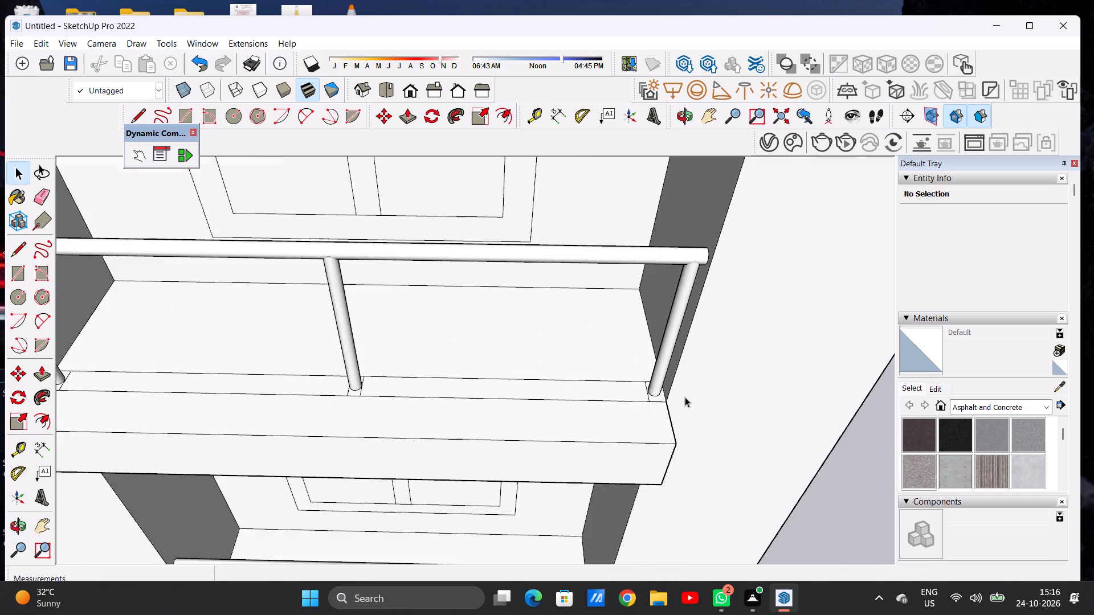
Draw a line about 10' 1 1/2" long lengthwise along the ledge strip, between the left end post and middle post dividers.
scroll(685, 397, "down", 9)
scroll(469, 391, "up", 7)
middle_click_drag(470, 385, 470, 422)
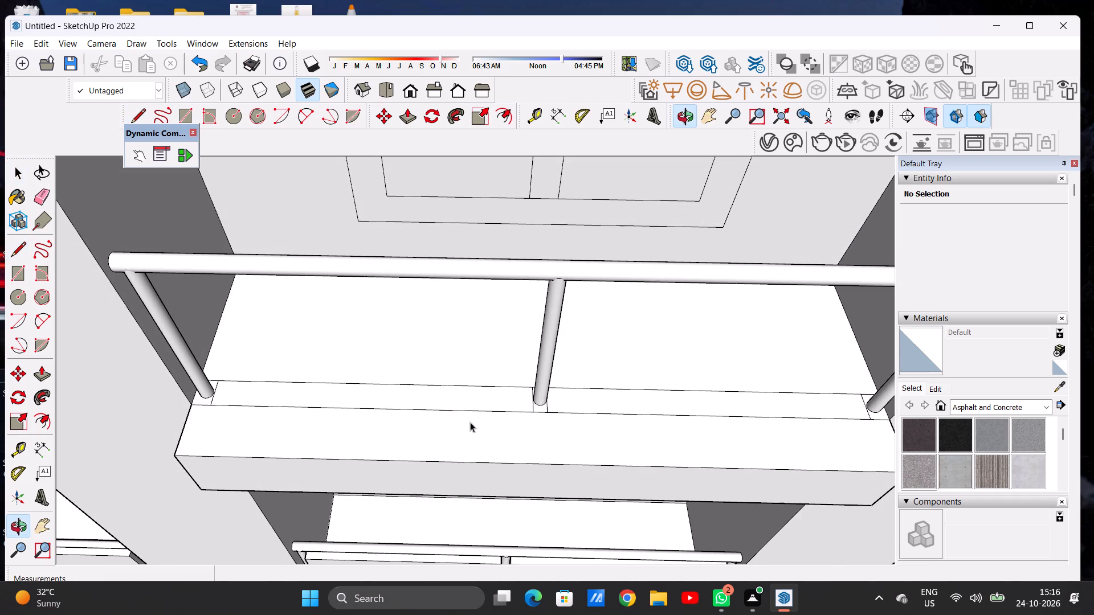
key("l")
scroll(496, 388, "up", 6)
scroll(491, 343, "down", 6)
scroll(225, 367, "up", 7)
left_click(198, 372)
scroll(307, 372, "down", 4)
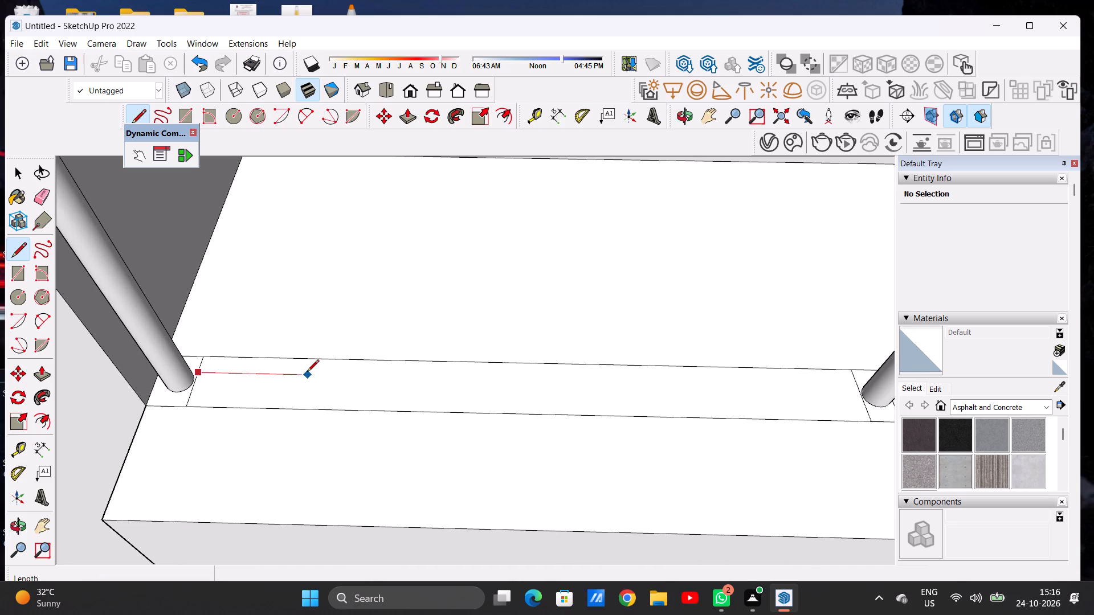
scroll(307, 372, "down", 4)
scroll(540, 375, "up", 11)
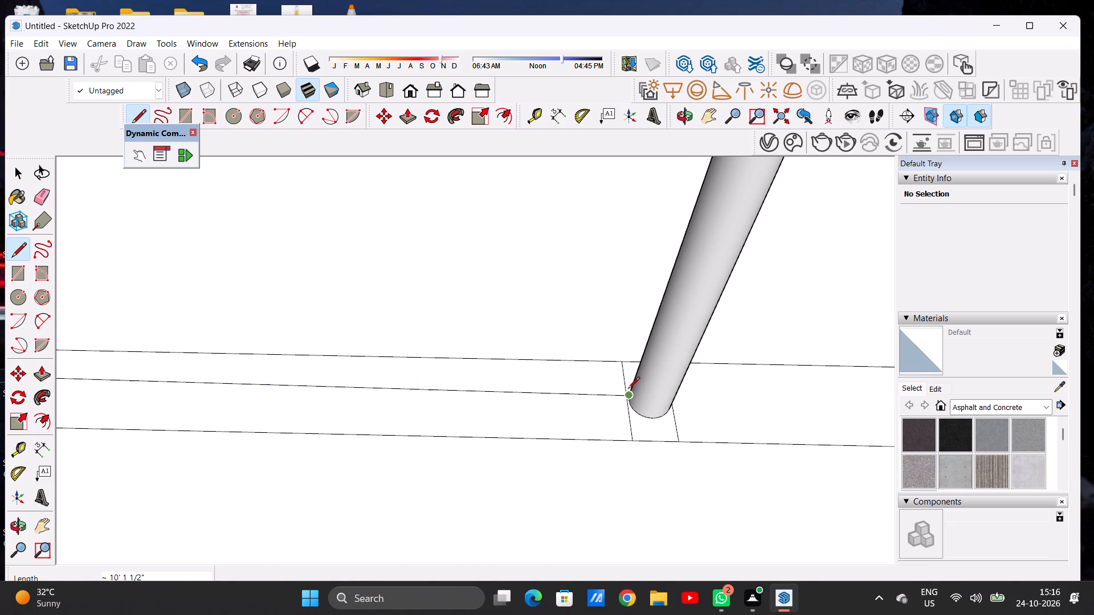
left_click(625, 382)
Draw a matching lengthwise line about 9' 11 9/16" long along the ledge strip, between the middle post and right end post dividers.
scroll(427, 392, "down", 11)
scroll(535, 395, "up", 1)
scroll(535, 395, "down", 1)
scroll(535, 395, "up", 4)
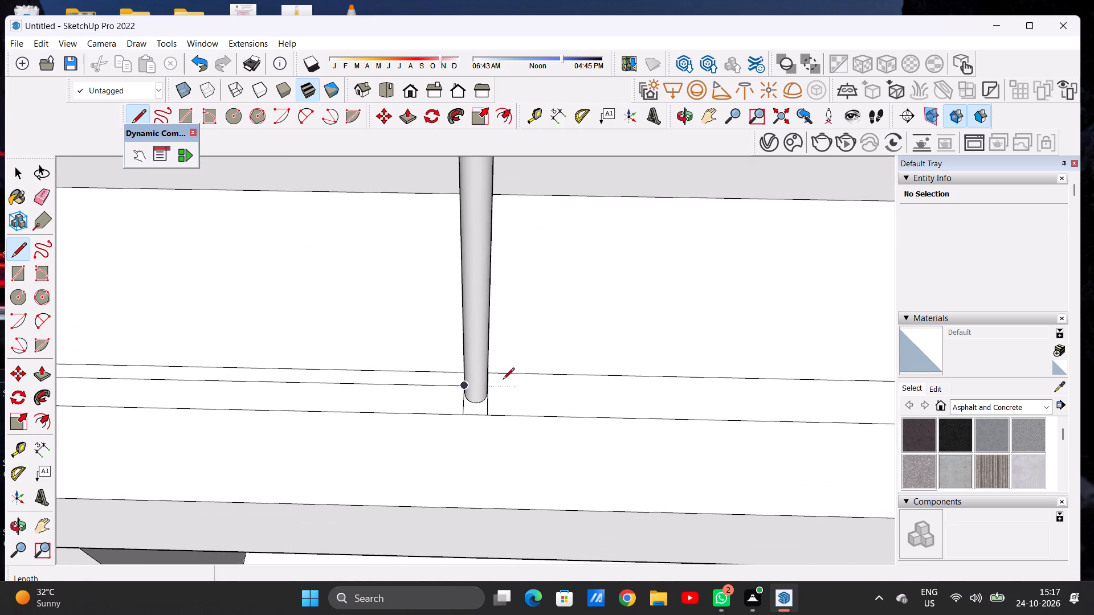
scroll(505, 380, "up", 13)
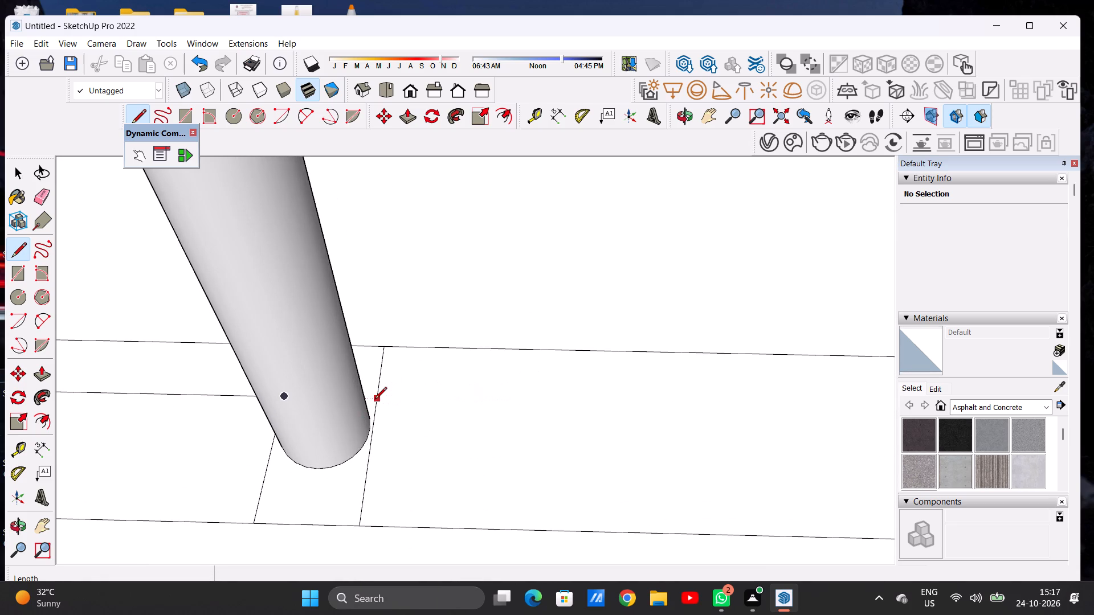
left_click(375, 400)
scroll(543, 401, "down", 20)
scroll(543, 401, "down", 1)
scroll(764, 399, "up", 8)
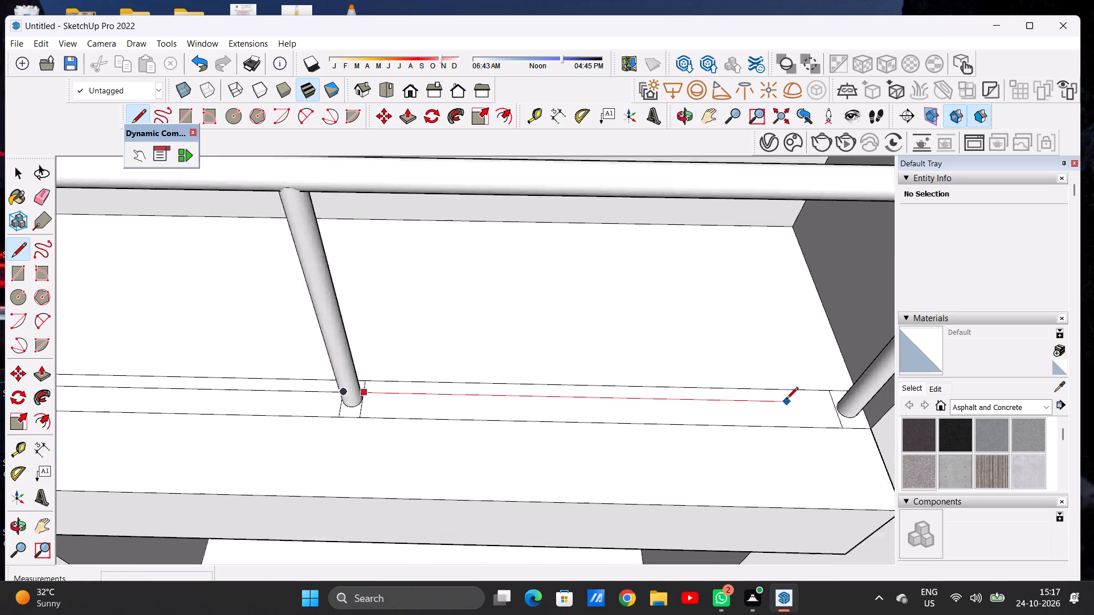
scroll(786, 400, "up", 3)
left_click(867, 404)
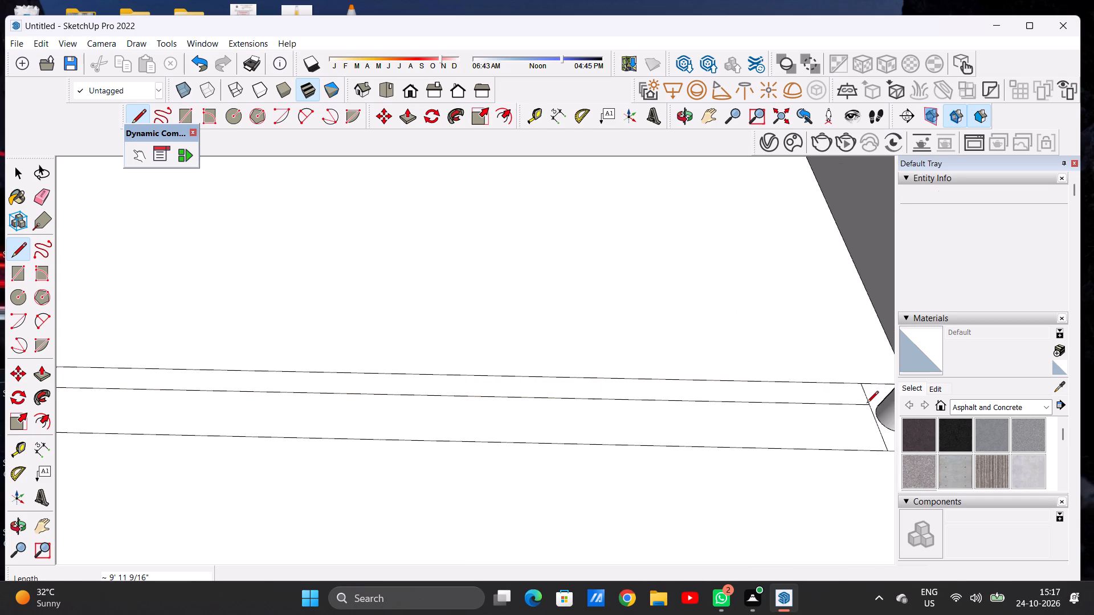
key("space")
Push/Pull the front part of the left bay's ledge strip up about 5' 7 3/8" to form an infill panel under the handrail.
scroll(683, 406, "down", 13)
scroll(573, 400, "up", 1)
scroll(573, 400, "down", 11)
scroll(520, 405, "up", 5)
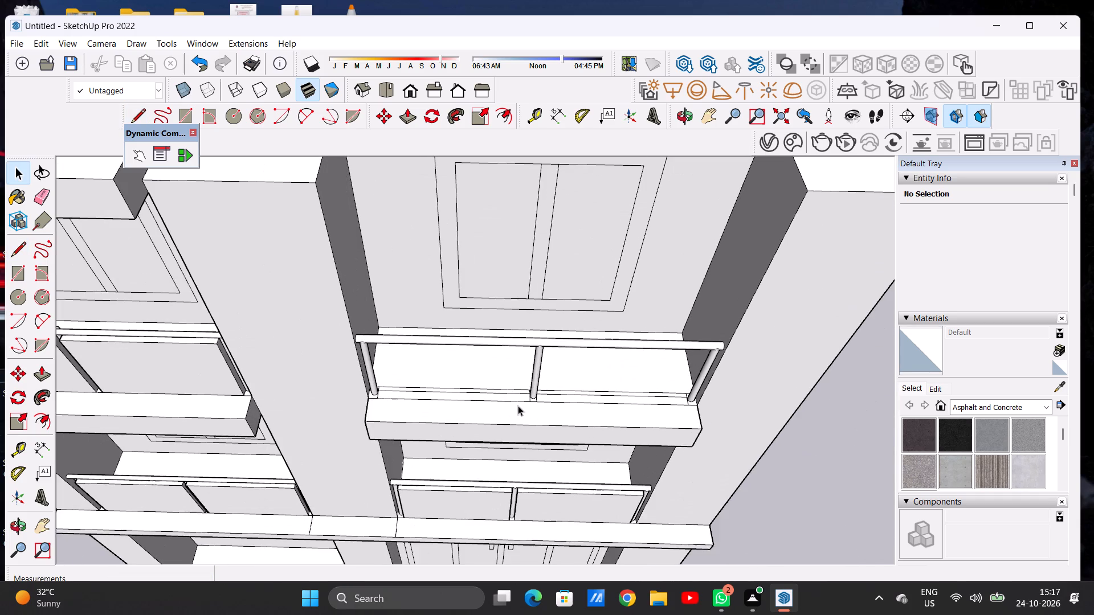
scroll(518, 405, "up", 1)
key("p")
middle_click_drag(534, 415, 505, 339)
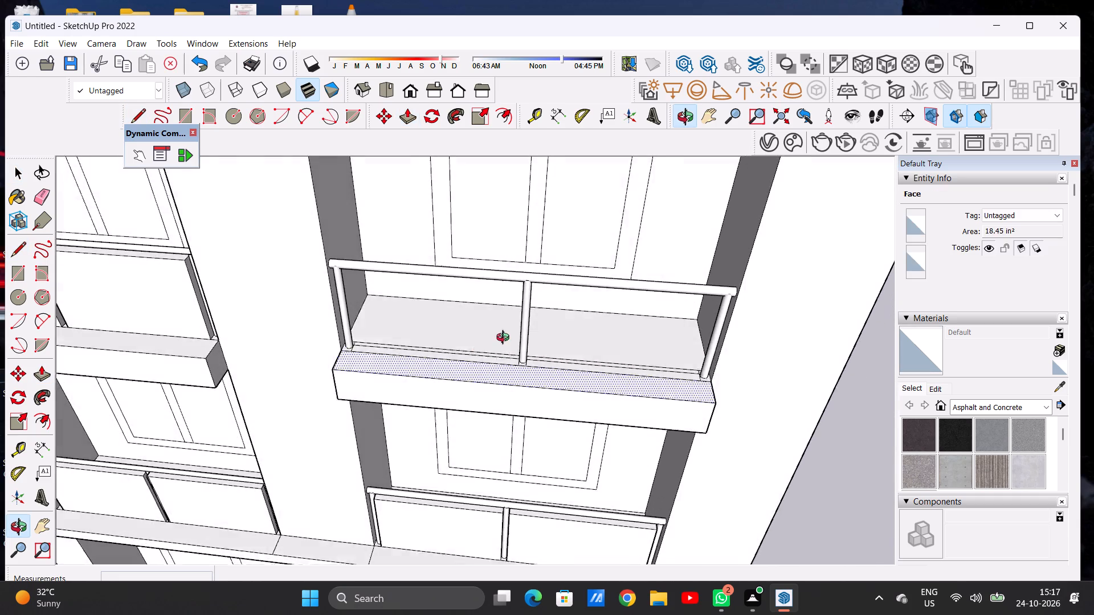
middle_click_drag(505, 339, 505, 330)
scroll(507, 346, "up", 6)
scroll(507, 346, "down", 1)
scroll(513, 346, "up", 6)
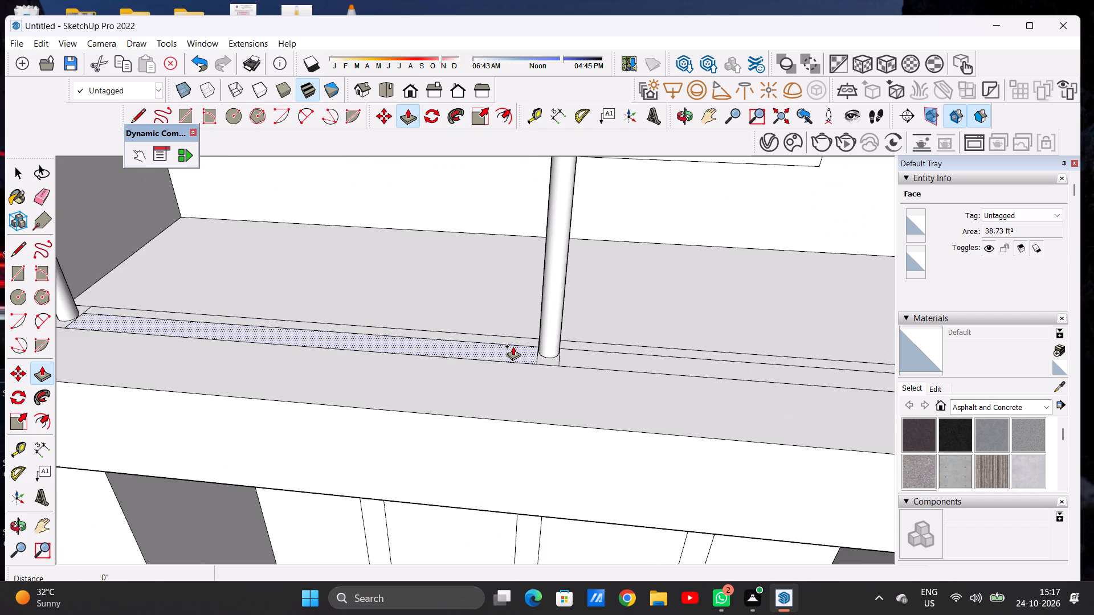
left_click(513, 346)
scroll(526, 310, "down", 13)
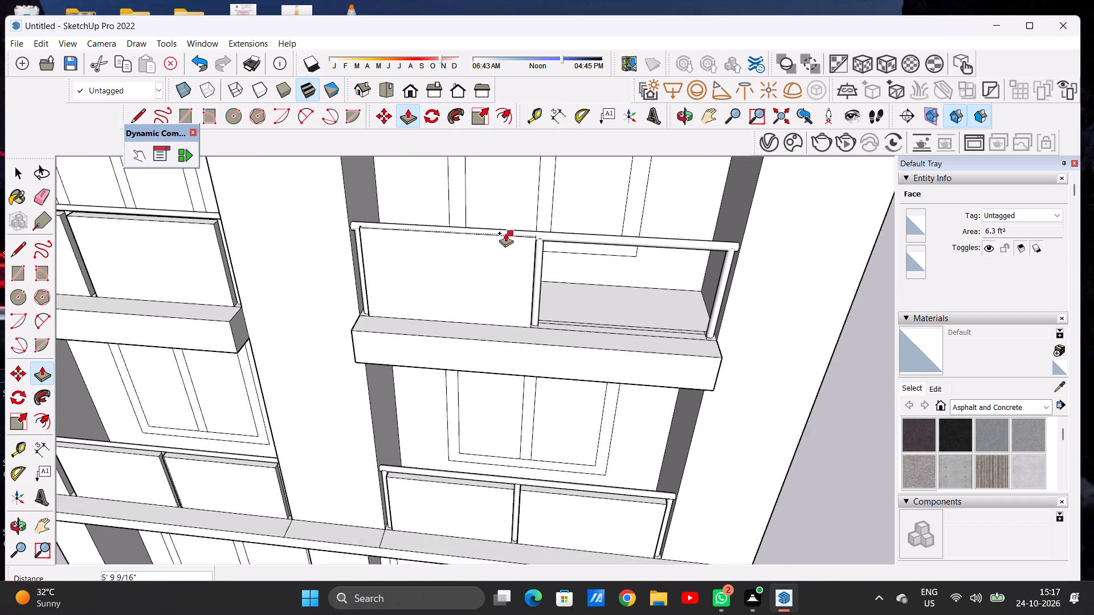
left_click(210, 226)
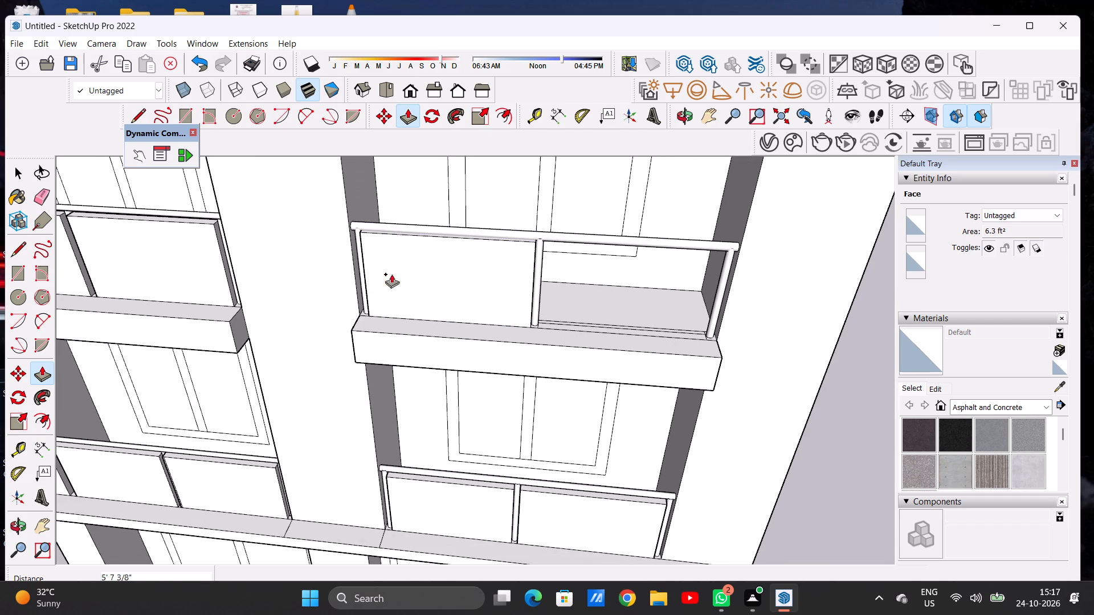
Push/Pull the front part of the right bay's ledge strip up to the left infill panel's height.
scroll(643, 310, "up", 6)
scroll(508, 326, "up", 5)
left_click(496, 338)
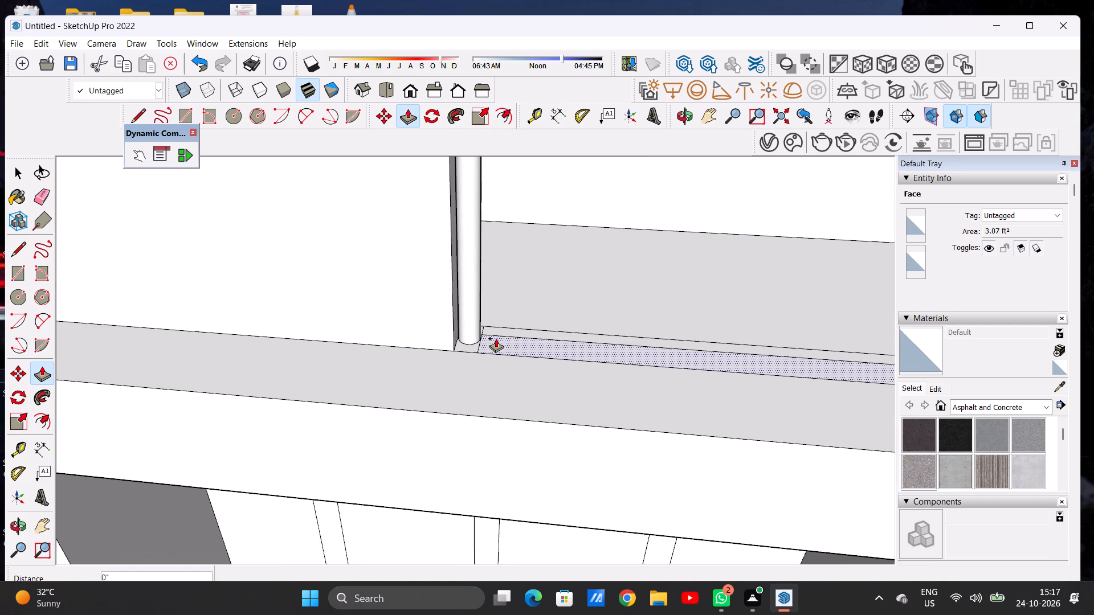
scroll(511, 313, "down", 4)
scroll(513, 314, "up", 1)
scroll(513, 314, "down", 8)
scroll(534, 220, "up", 6)
scroll(493, 245, "down", 1)
scroll(492, 243, "up", 4)
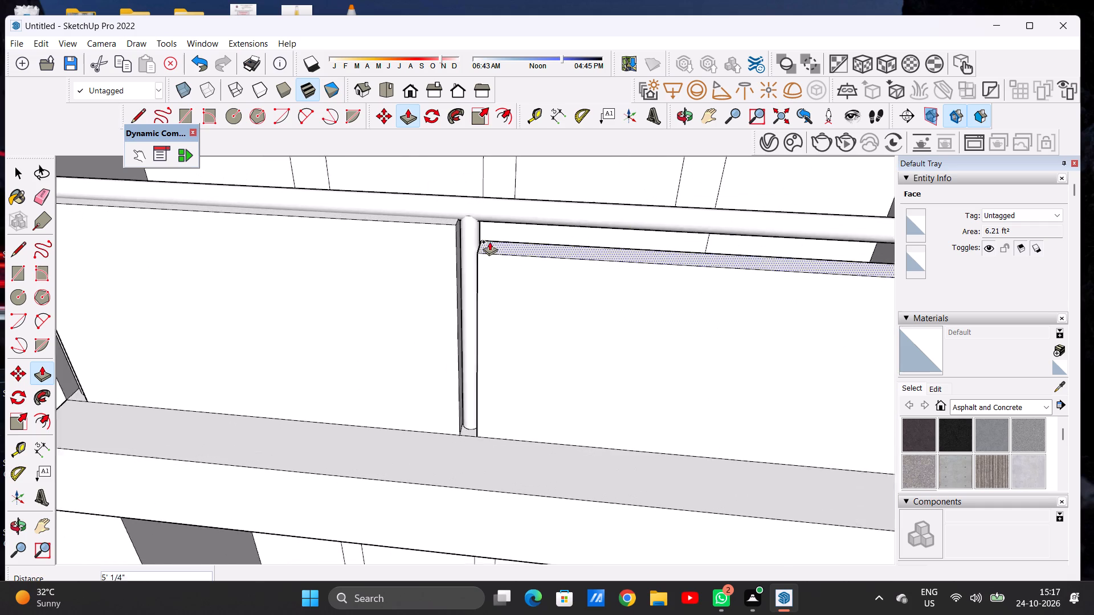
left_click(450, 226)
key("space")
Examine the top-storey balcony's infill panels and the whole facade from the front and side.
scroll(597, 270, "down", 7)
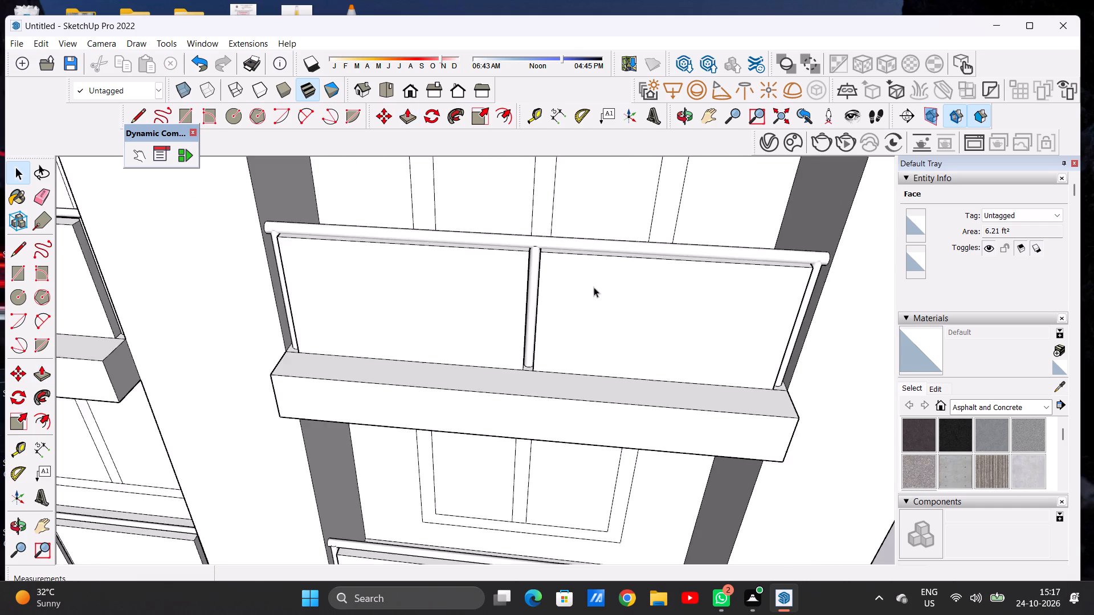
scroll(594, 287, "down", 10)
scroll(582, 299, "up", 1)
scroll(485, 321, "down", 17)
middle_click_drag(480, 356, 493, 236)
scroll(460, 291, "up", 7)
scroll(428, 350, "up", 6)
middle_click_drag(654, 325, 430, 314)
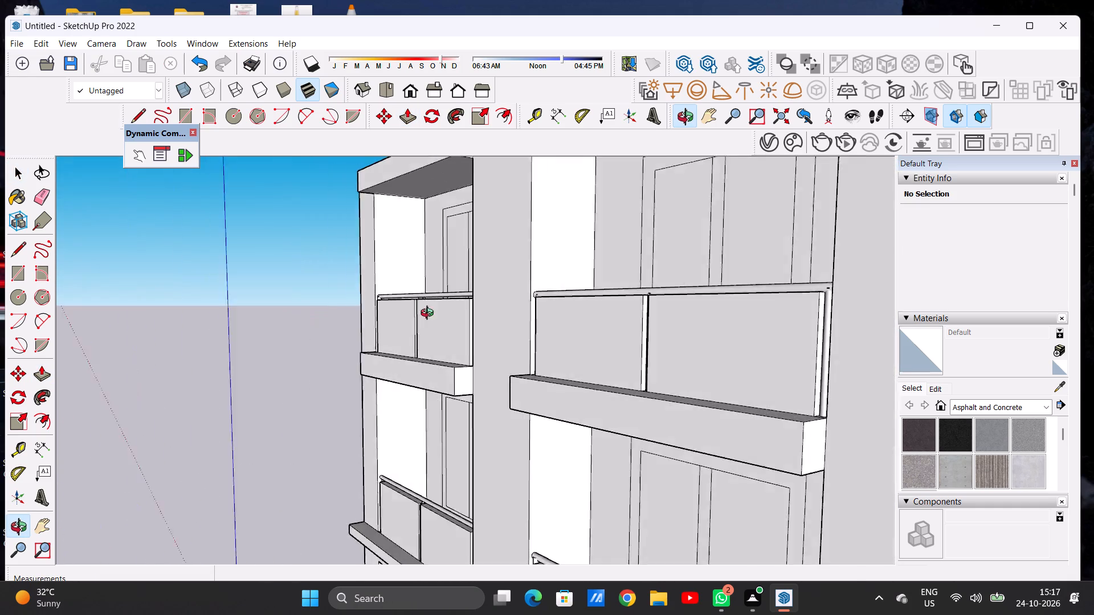
middle_click_drag(430, 314, 639, 321)
scroll(601, 325, "down", 13)
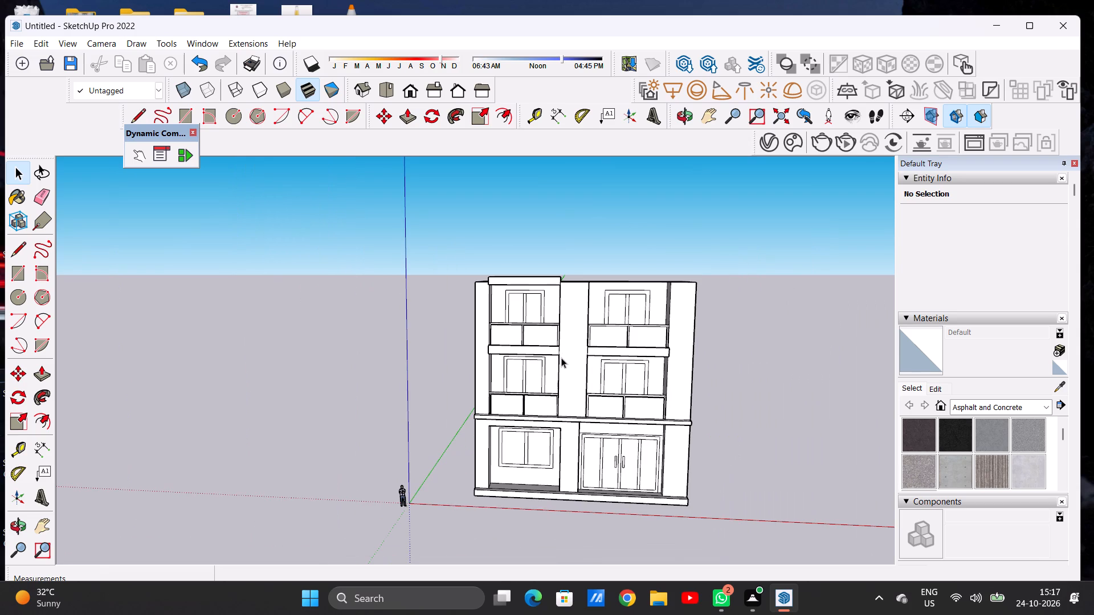
scroll(575, 339, "up", 2)
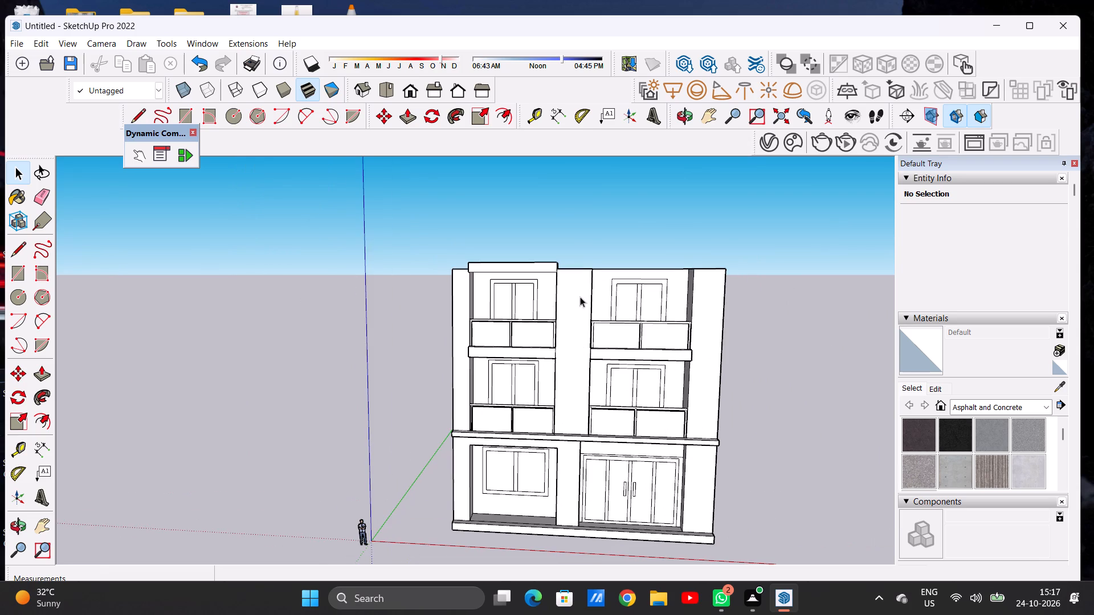
Push/Pull the floor of the open recess behind the right bay's top-storey window wall up to the wall tops and clear the selection.
middle_click_drag(583, 259, 586, 391)
scroll(470, 321, "down", 6)
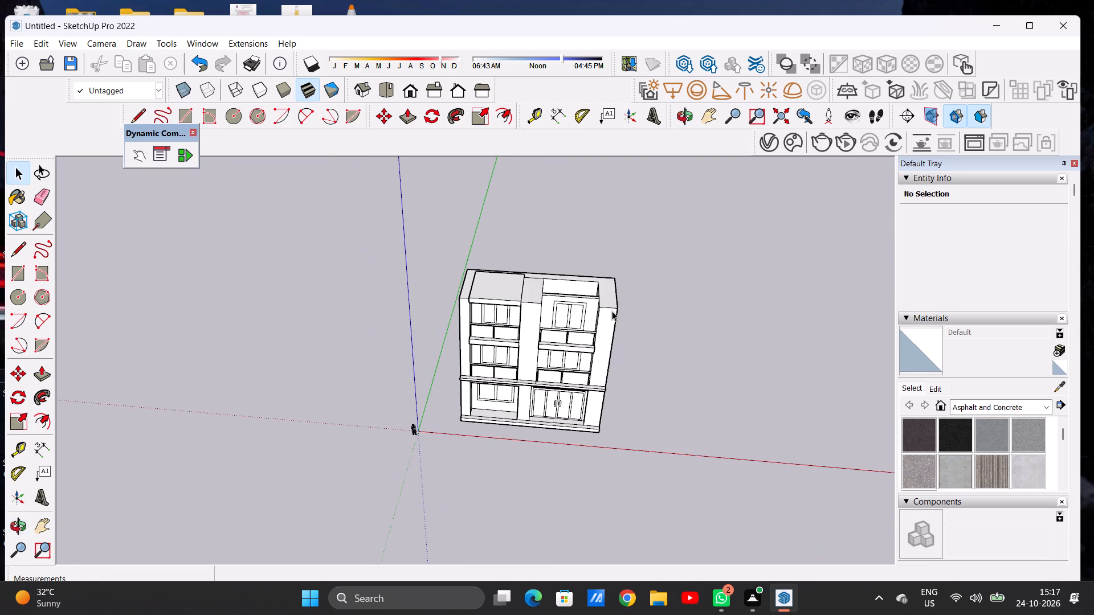
middle_click_drag(607, 313, 333, 386)
scroll(578, 360, "up", 5)
middle_click_drag(541, 386, 473, 399)
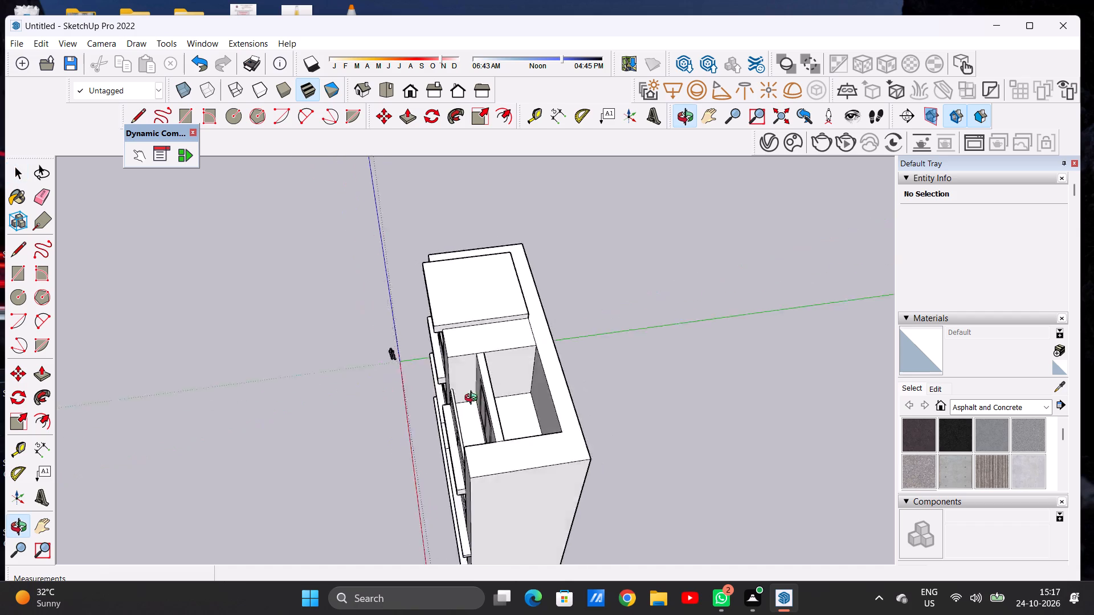
middle_click_drag(473, 399, 457, 440)
scroll(520, 439, "up", 8)
double_click(505, 446)
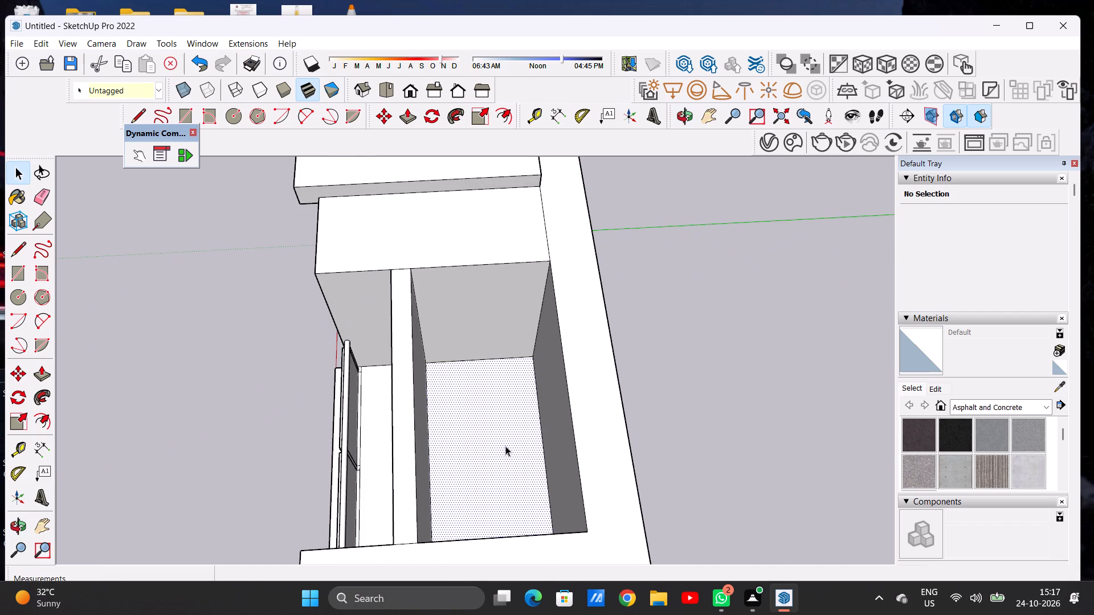
key("p")
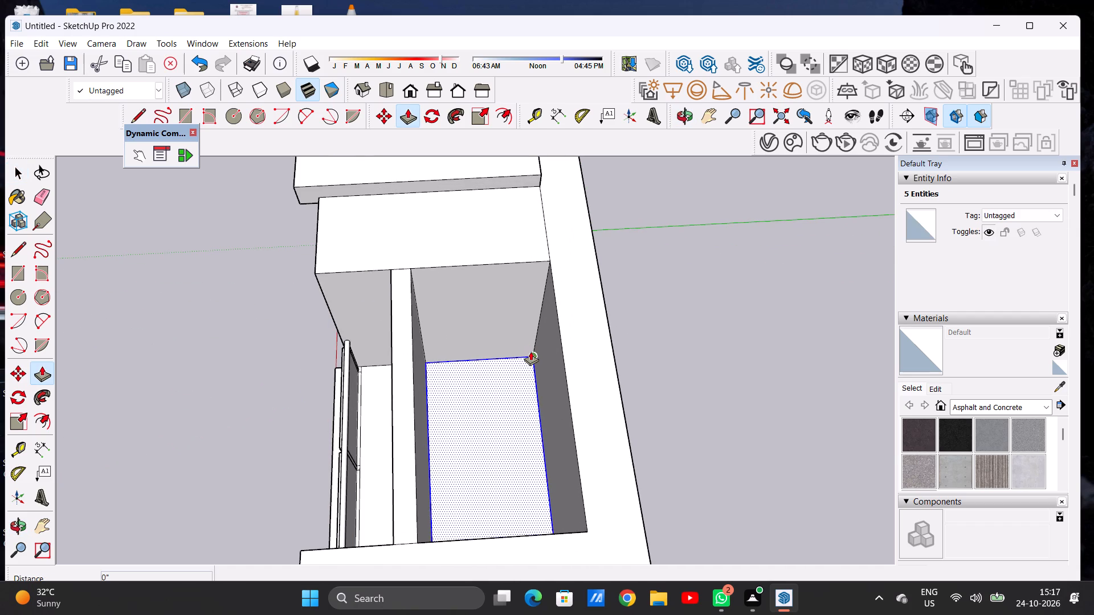
left_click(530, 351)
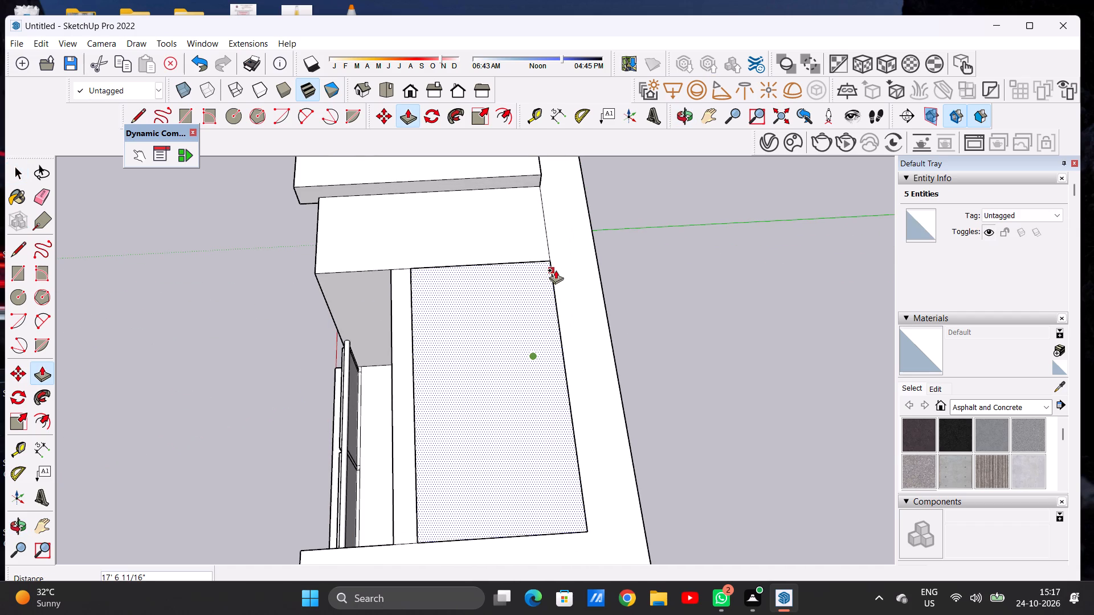
left_click(550, 262)
key("space")
scroll(574, 384, "down", 9)
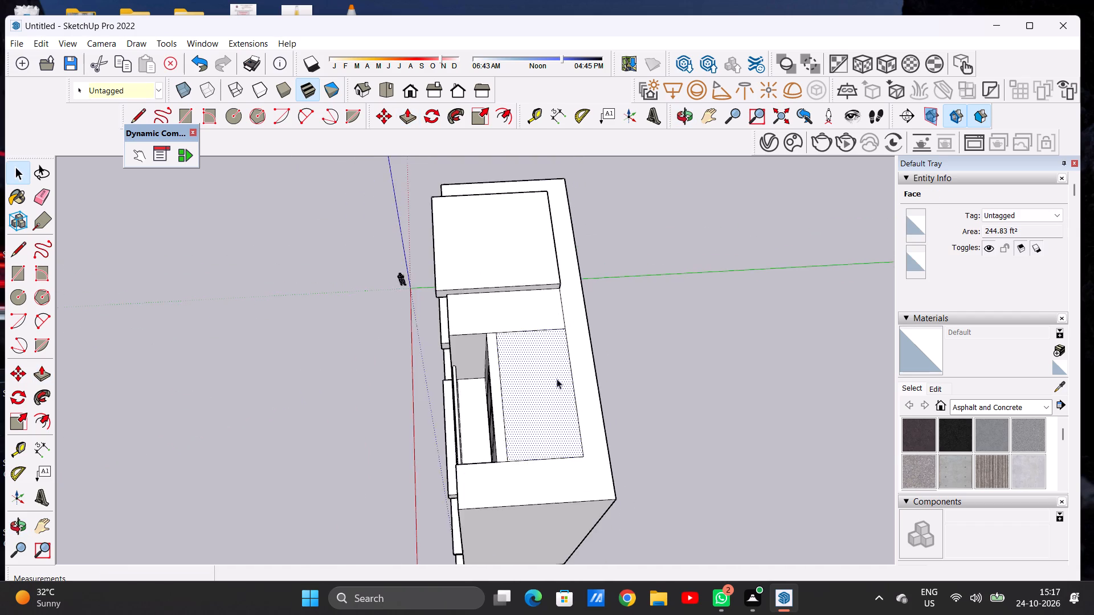
scroll(557, 379, "down", 10)
scroll(547, 387, "up", 1)
scroll(547, 387, "down", 2)
middle_click_drag(553, 380, 617, 339)
left_click(676, 352)
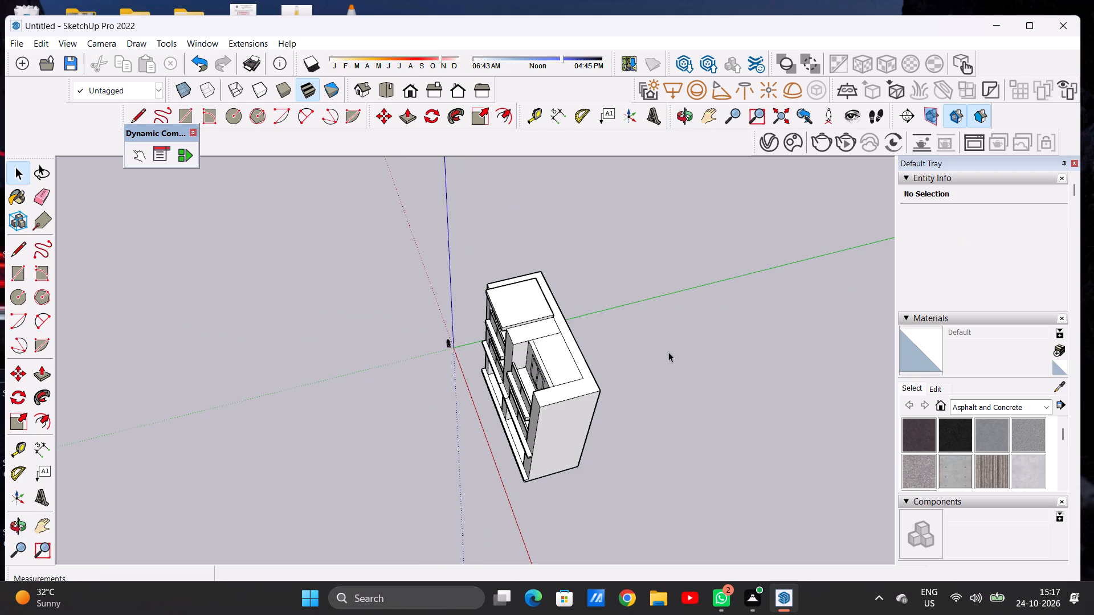
Push/Pull the right bay's roof face up about 1' 5 3/16" to match the top of the left bay's roof slab.
scroll(632, 379, "down", 3)
scroll(607, 352, "up", 7)
middle_click_drag(566, 418, 693, 304)
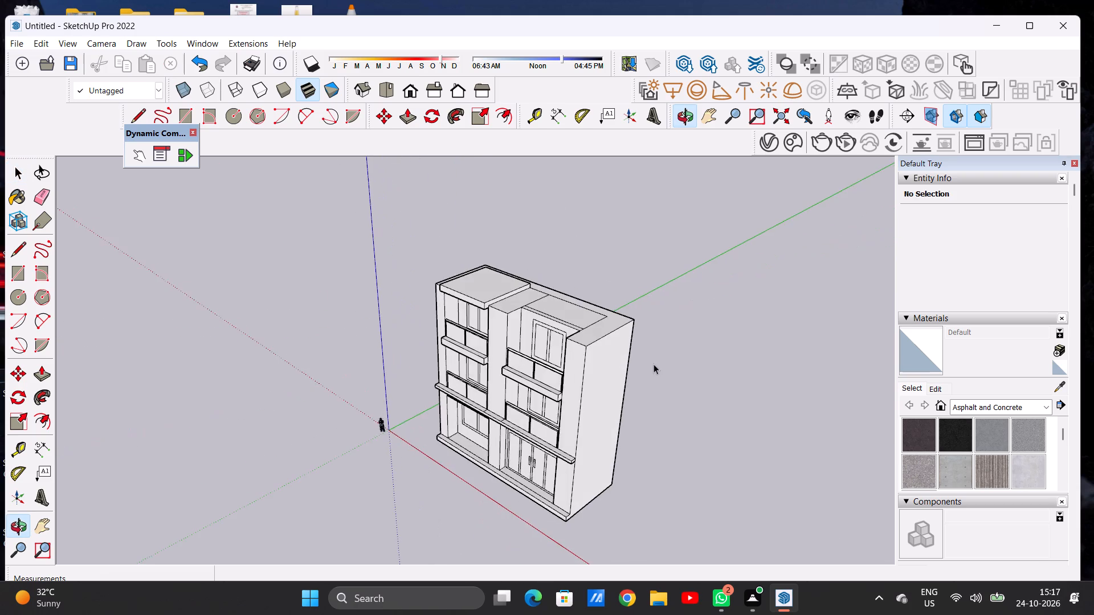
scroll(607, 384, "down", 6)
scroll(546, 299, "up", 14)
middle_click_drag(608, 382, 607, 328)
scroll(607, 328, "up", 1)
scroll(530, 342, "down", 7)
scroll(577, 357, "up", 11)
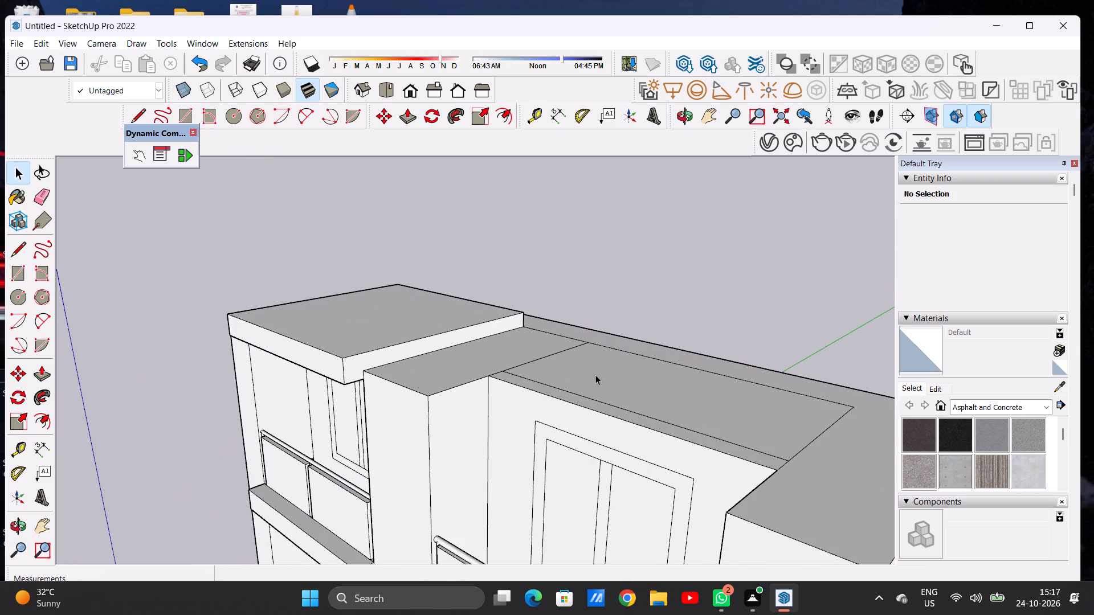
key("p")
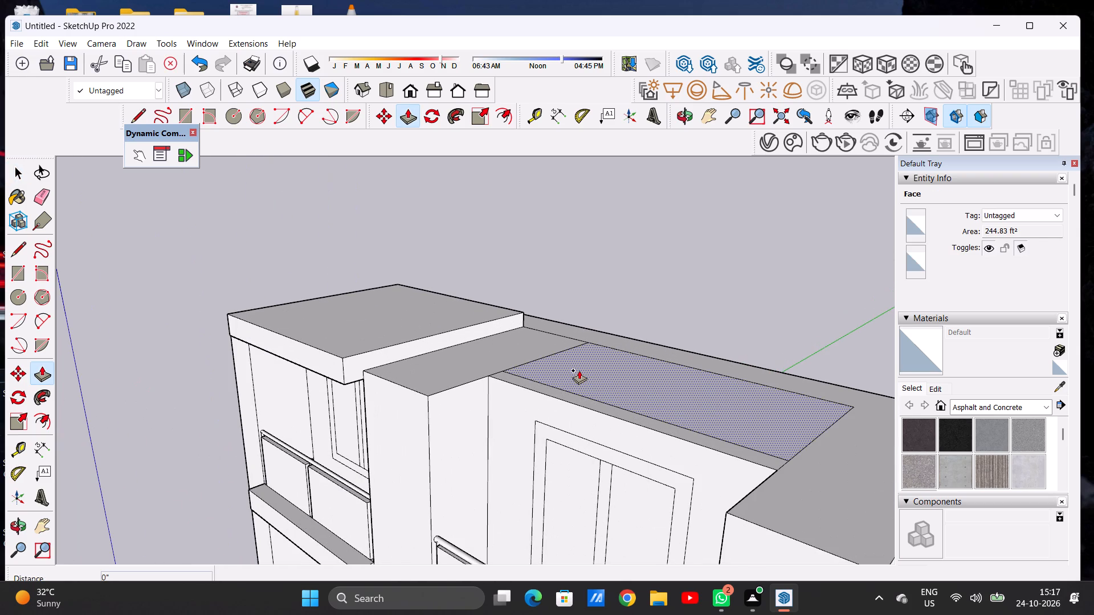
left_click(579, 370)
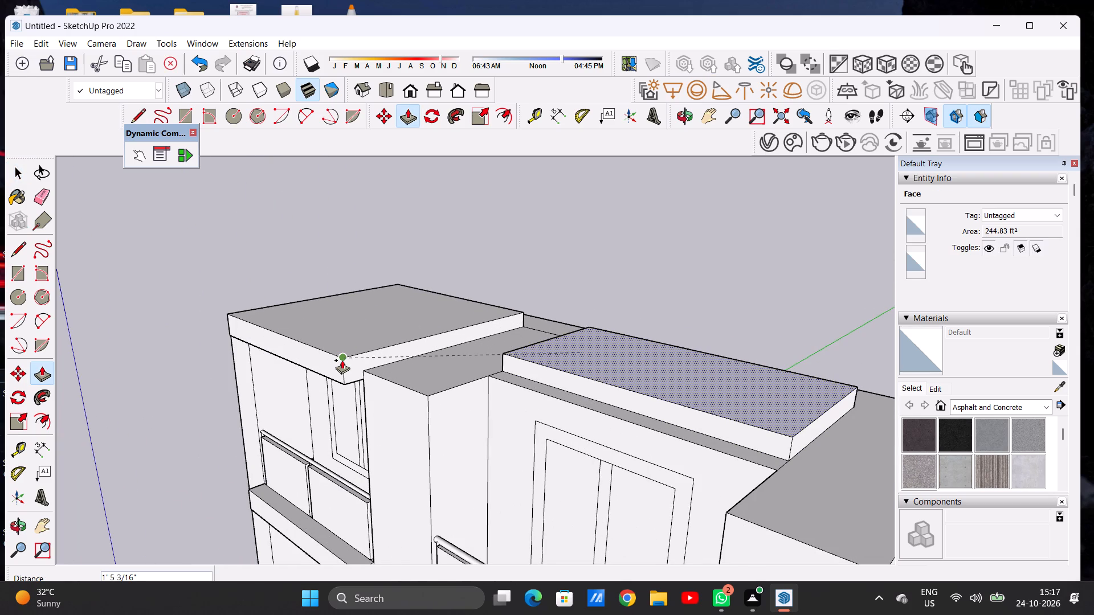
left_click(342, 360)
key("space")
Push/Pull the front face of the right bay's roof slab forward about 5' 5", flush with the front corner of the side pier.
scroll(406, 371, "down", 7)
middle_click_drag(499, 417, 469, 409)
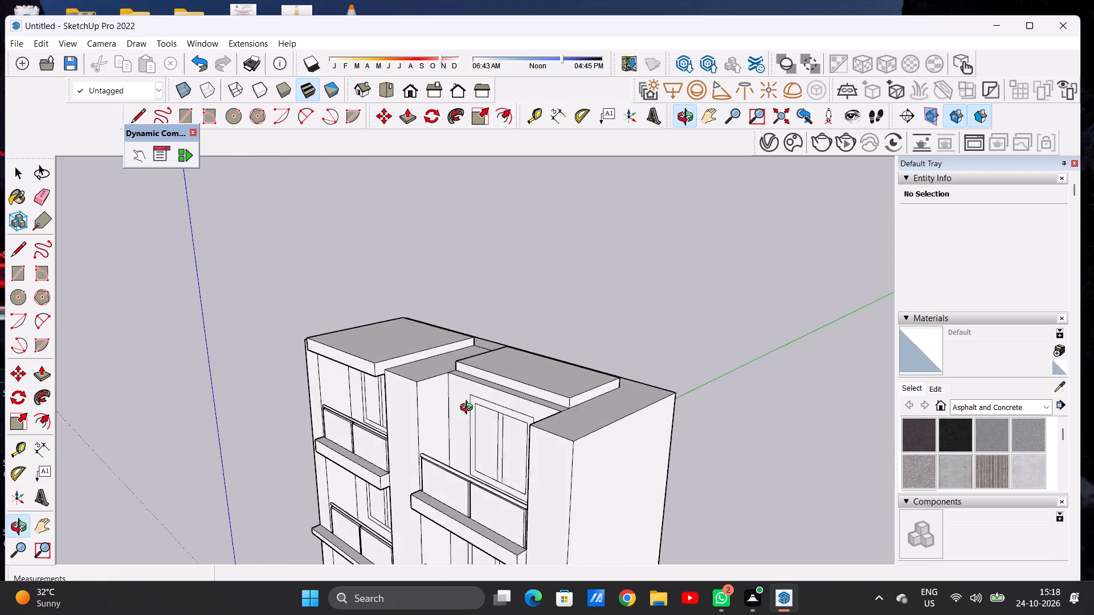
middle_click_drag(469, 409, 450, 438)
scroll(497, 429, "up", 8)
key("p")
scroll(553, 426, "up", 2)
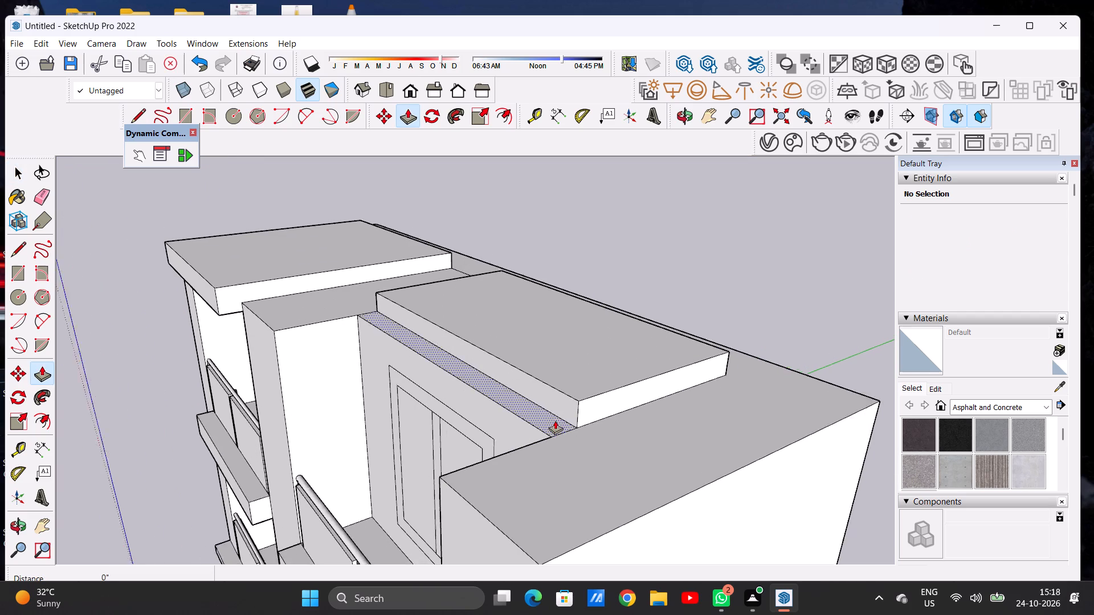
scroll(555, 420, "up", 3)
left_click(566, 411)
scroll(538, 400, "down", 12)
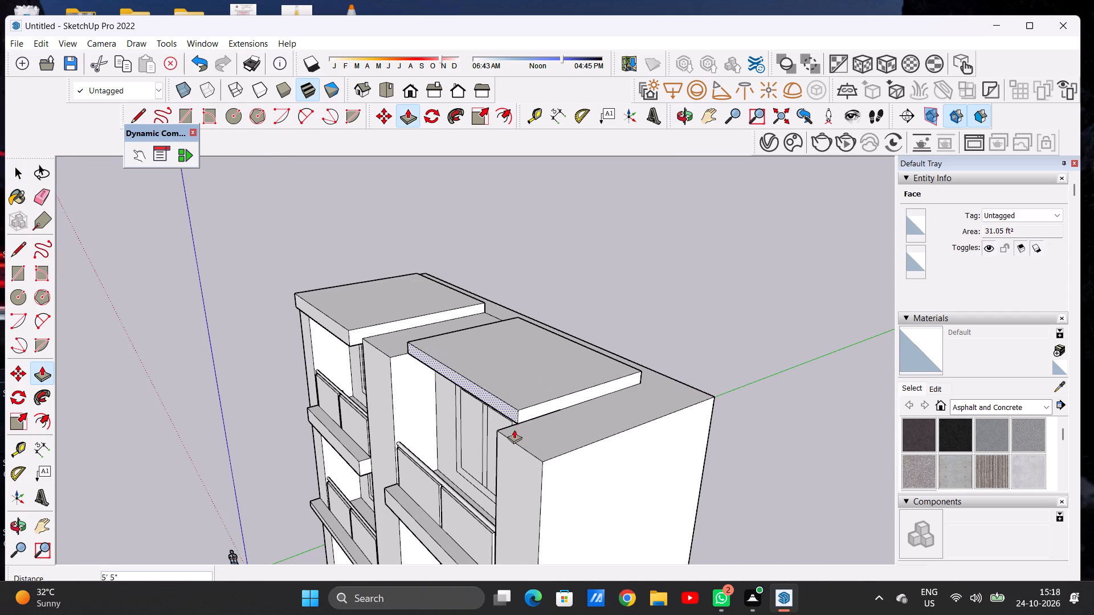
left_click(496, 434)
key("space")
Push/Pull the front face of the right bay's roof slab forward, flush with the front edge of the left bay's roof slab.
scroll(513, 420, "down", 7)
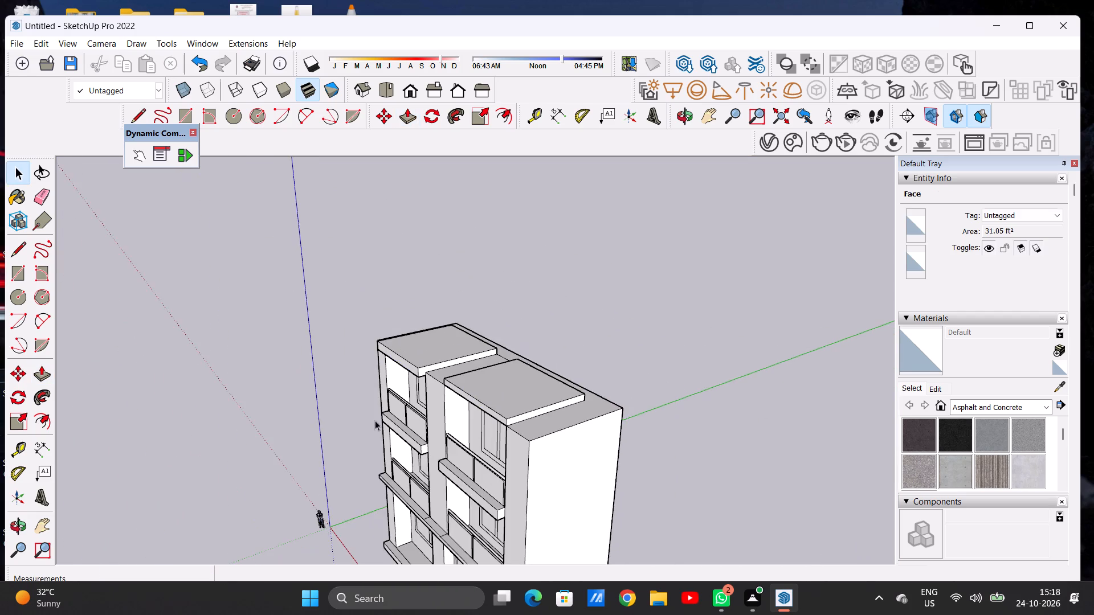
middle_click_drag(377, 415, 775, 392)
scroll(550, 378, "up", 10)
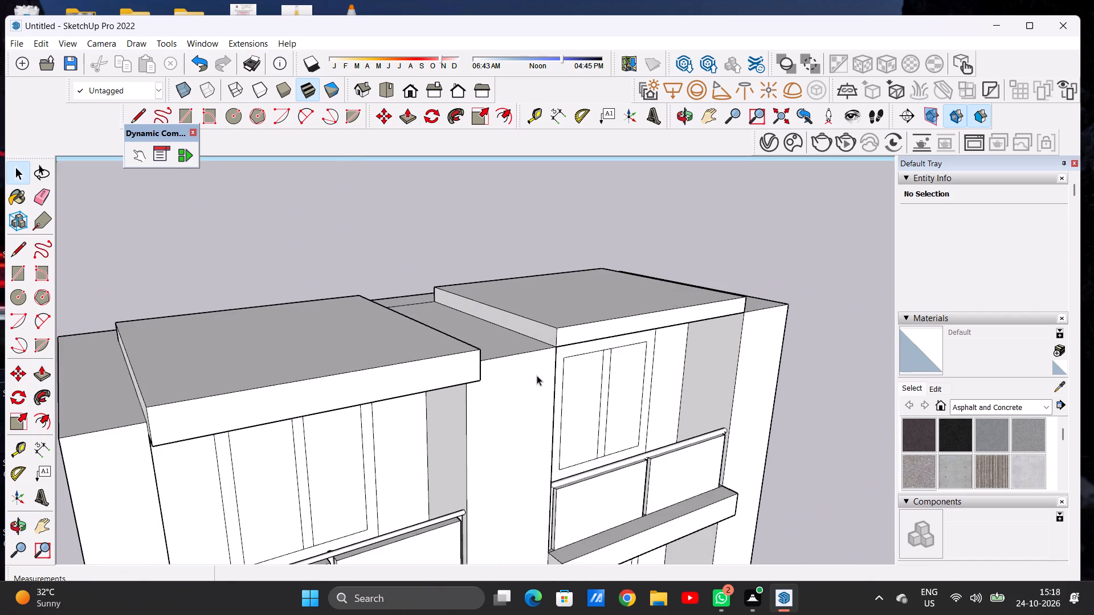
middle_click_drag(537, 375, 504, 481)
key("p")
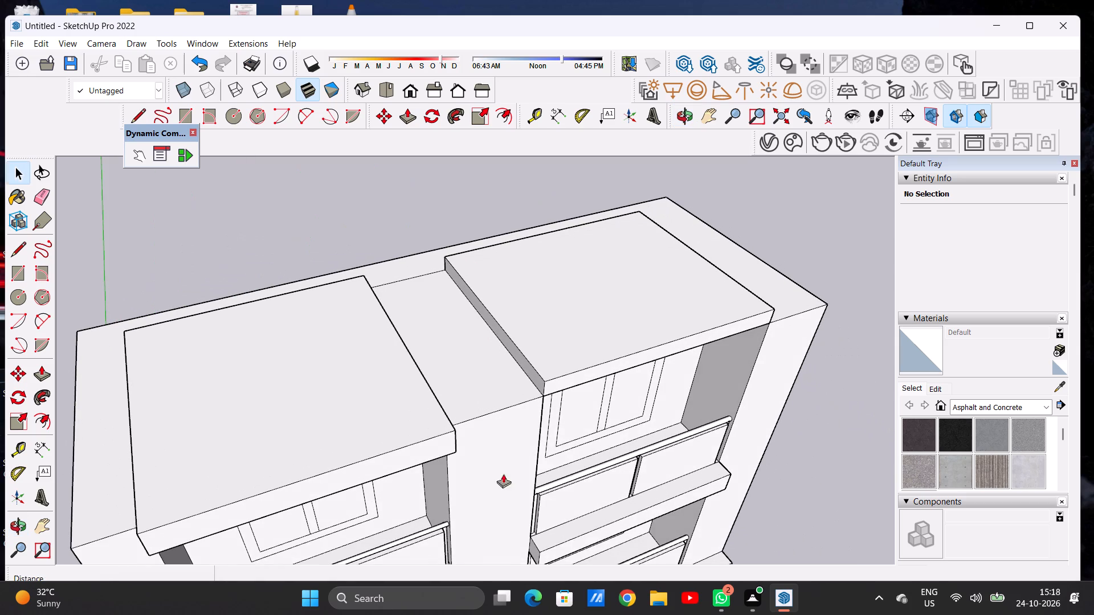
scroll(546, 390, "up", 11)
left_click(552, 376)
scroll(581, 408, "down", 8)
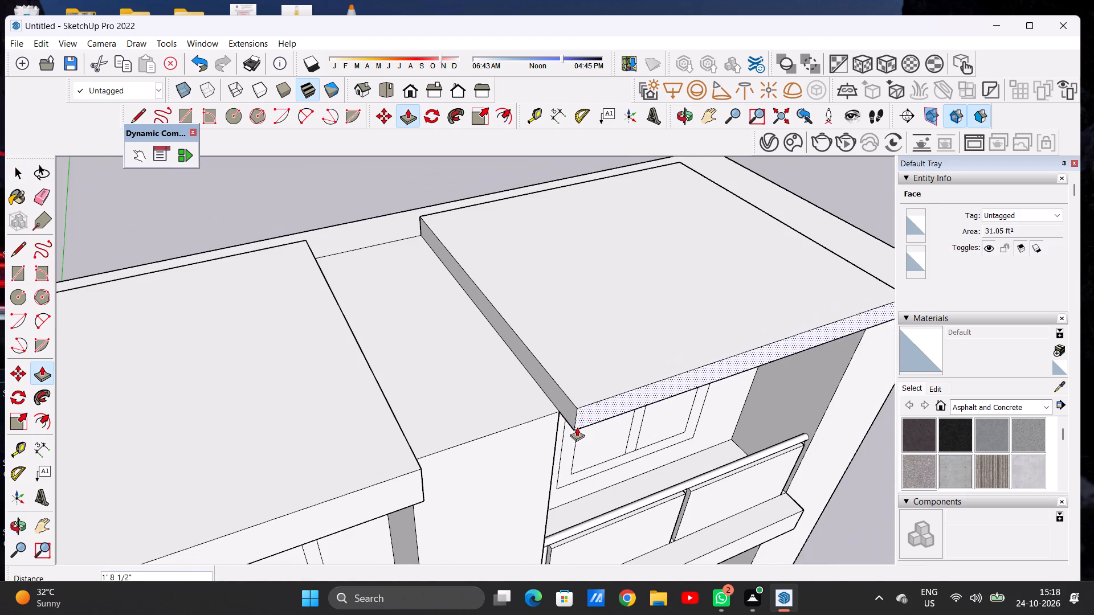
left_click(421, 501)
key("space")
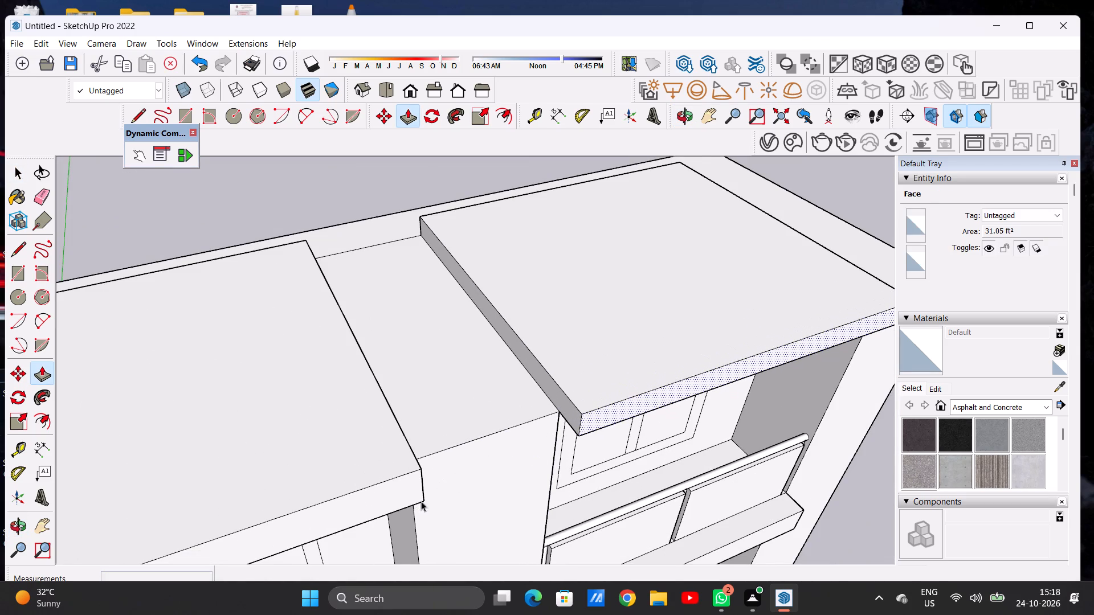
Push/Pull the underside of the right bay's roof slab to match the underside level of the left bay's roof slab.
scroll(400, 477, "down", 16)
middle_click_drag(583, 452, 438, 410)
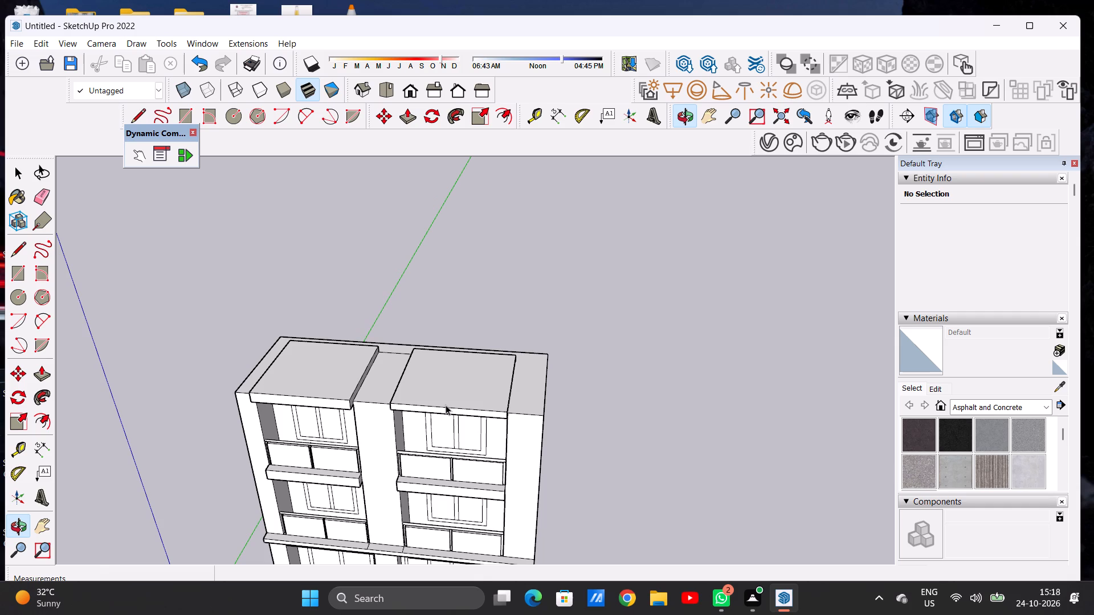
scroll(485, 374, "up", 6)
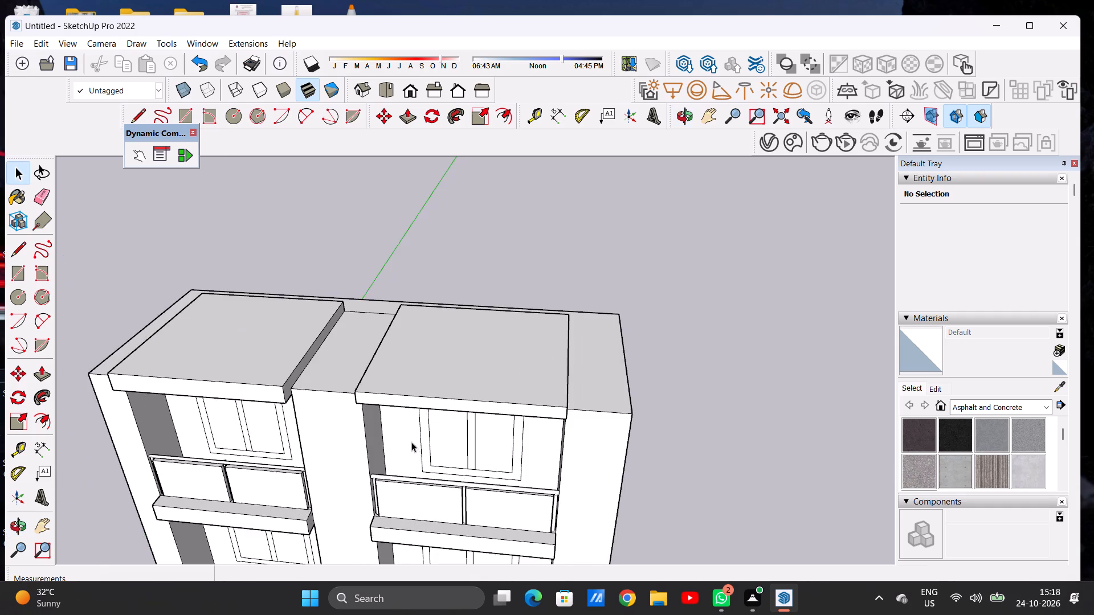
middle_click_drag(389, 394, 539, 330)
scroll(375, 380, "down", 12)
middle_click_drag(421, 417, 374, 323)
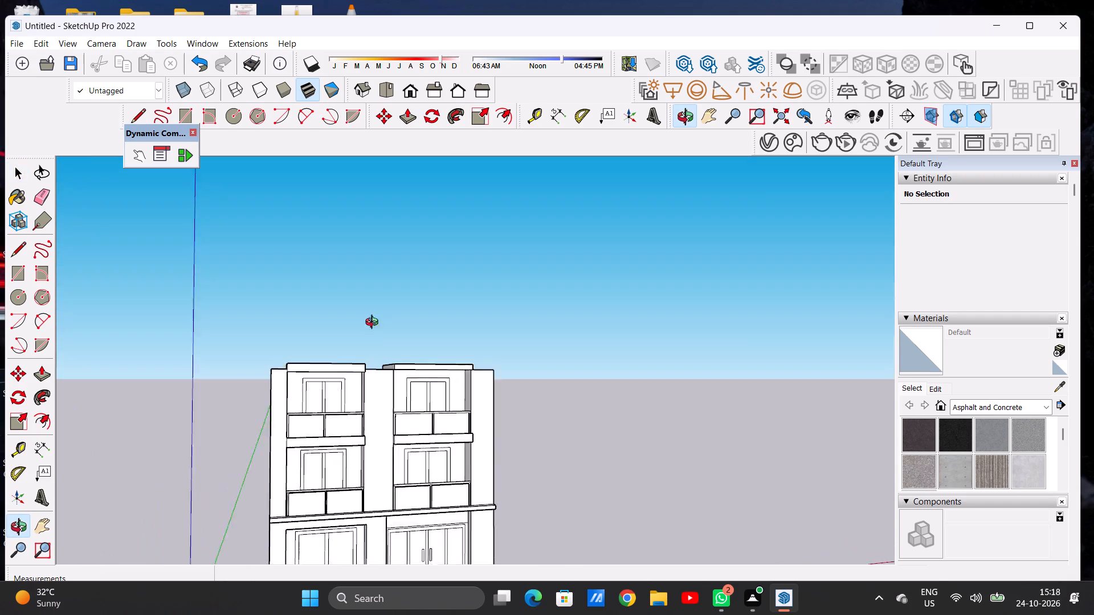
middle_click_drag(374, 323, 250, 338)
scroll(383, 366, "up", 4)
scroll(390, 370, "down", 1)
scroll(390, 370, "up", 11)
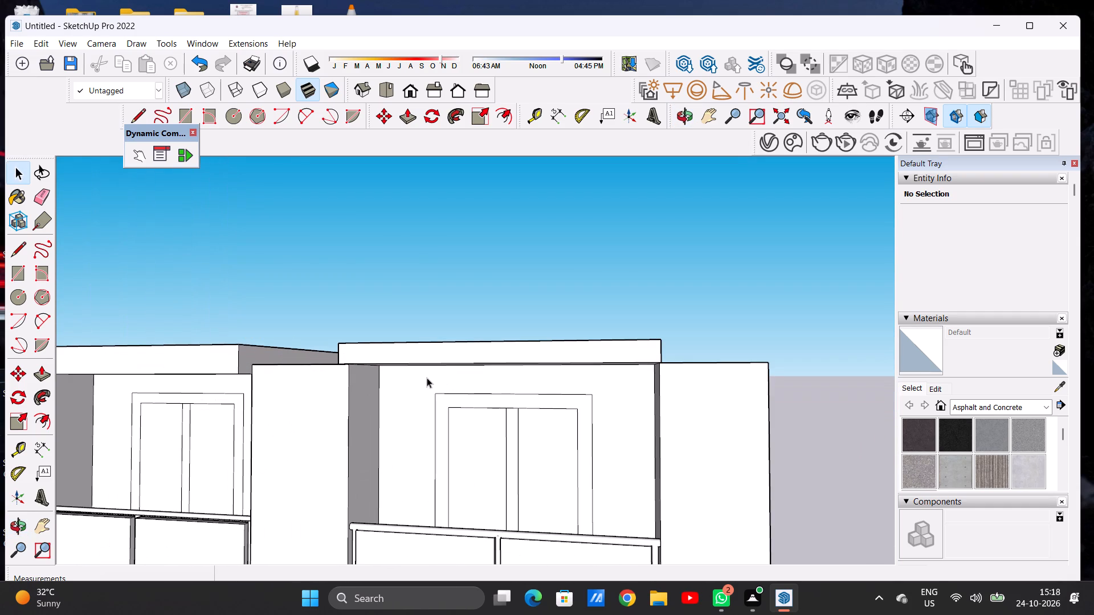
key("p")
middle_click_drag(390, 392, 380, 358)
scroll(380, 358, "up", 3)
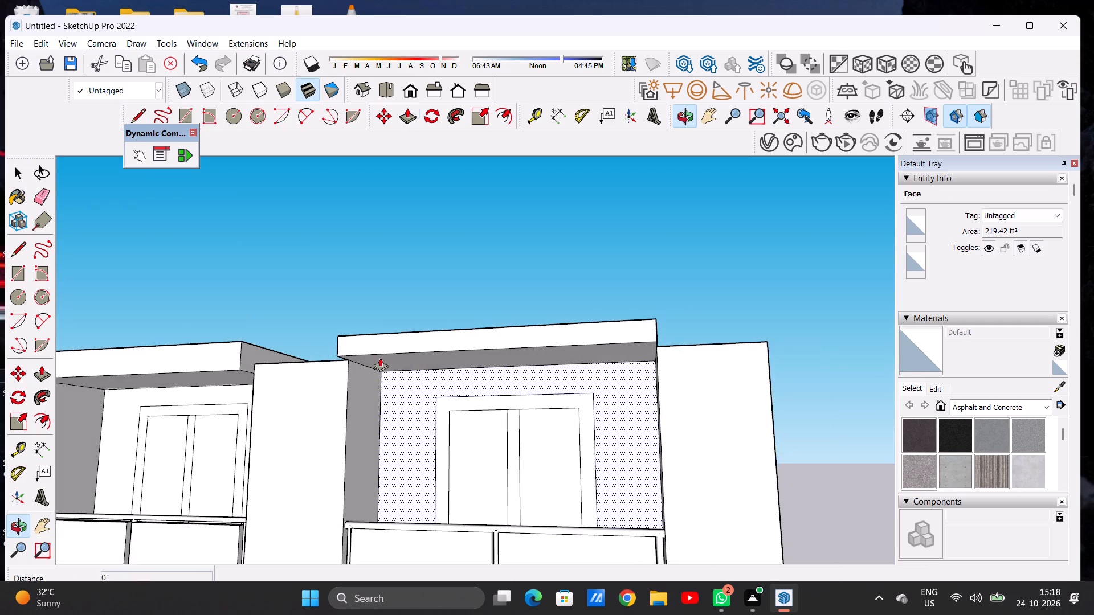
scroll(380, 358, "up", 4)
left_click(378, 355)
scroll(375, 380, "down", 7)
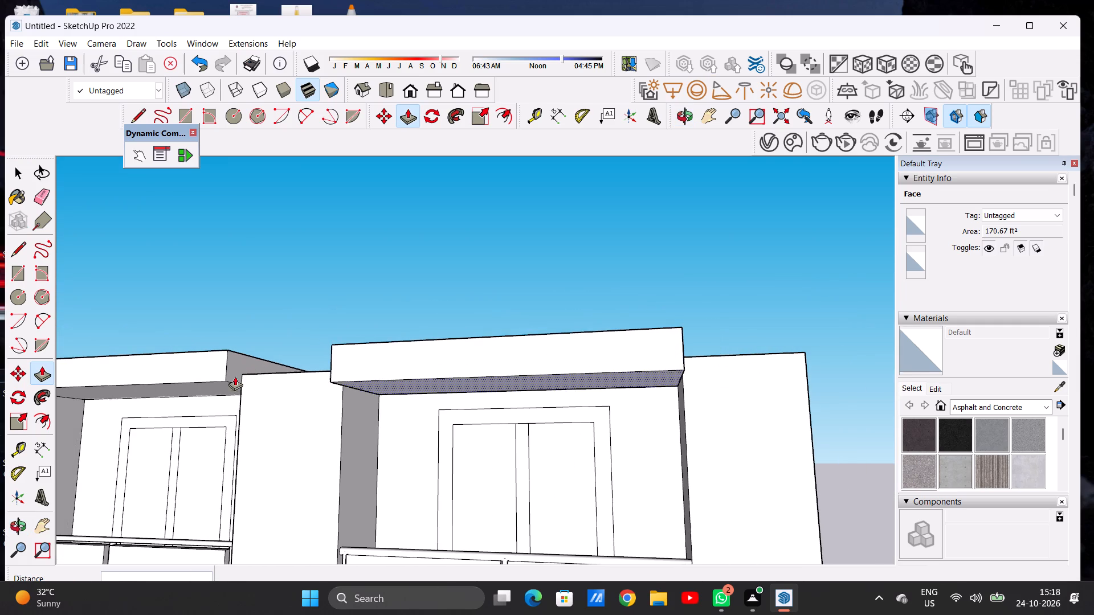
left_click(223, 380)
key("space")
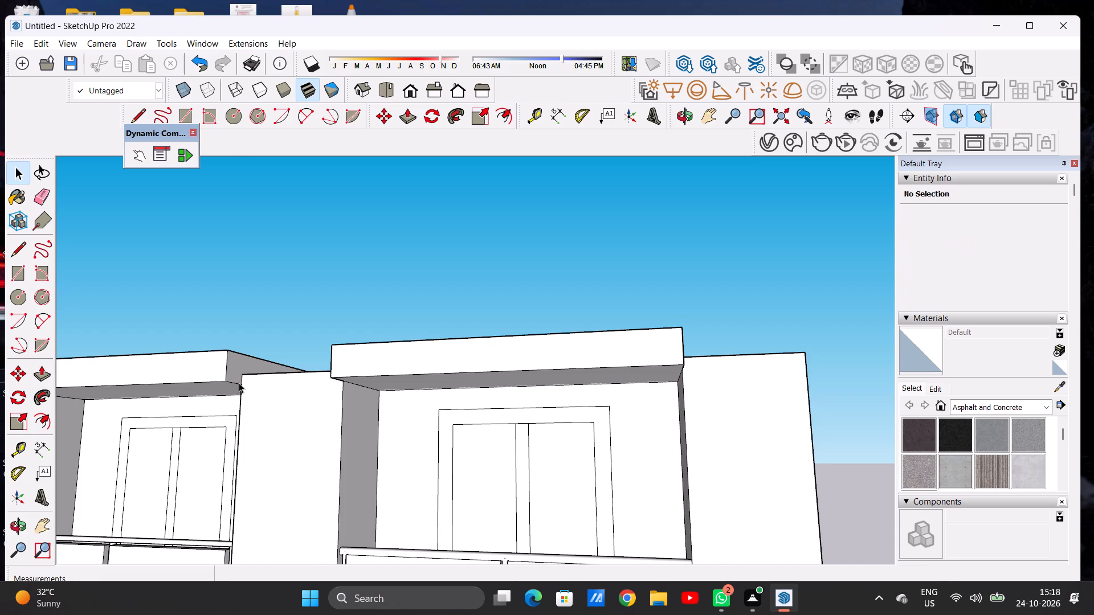
Examine the whole facade and both roof slabs from the front, below and above.
scroll(239, 383, "down", 18)
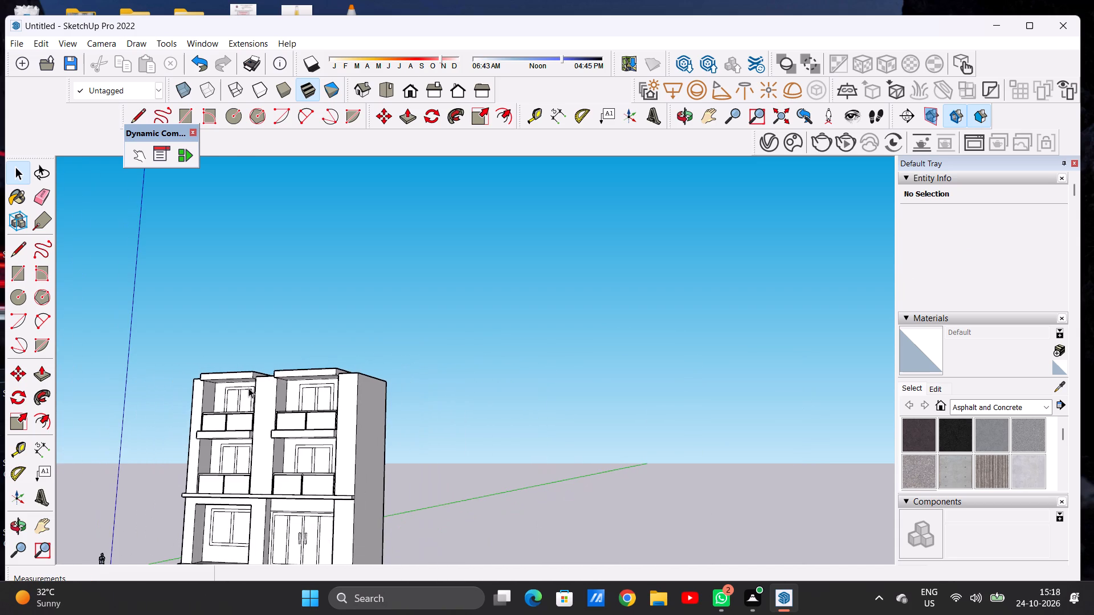
scroll(336, 376, "up", 6)
left_click(409, 96)
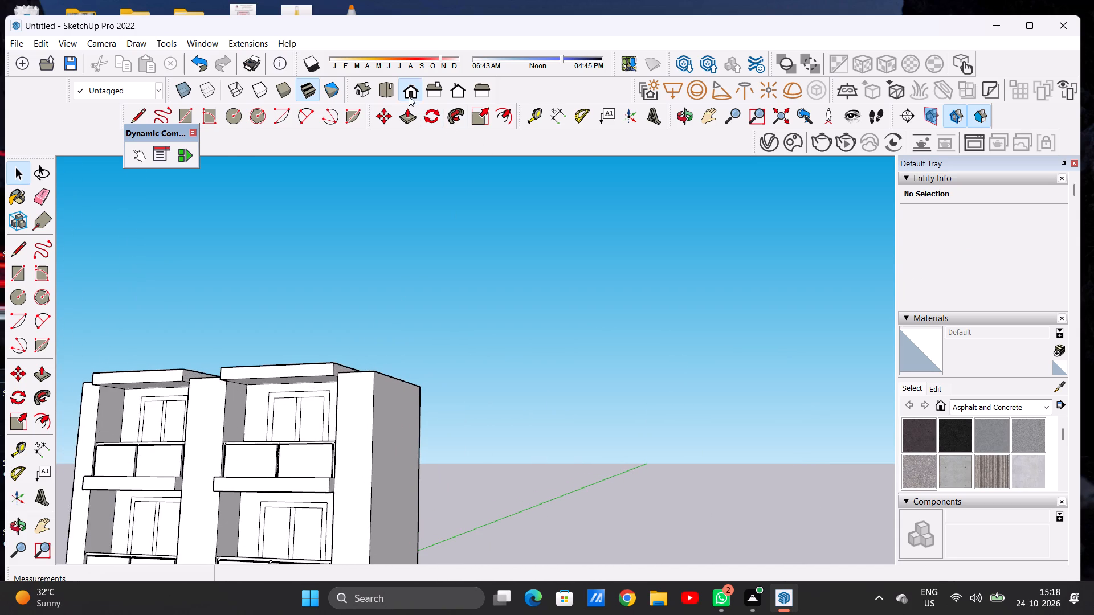
scroll(439, 289, "down", 5)
middle_click_drag(505, 362, 458, 493)
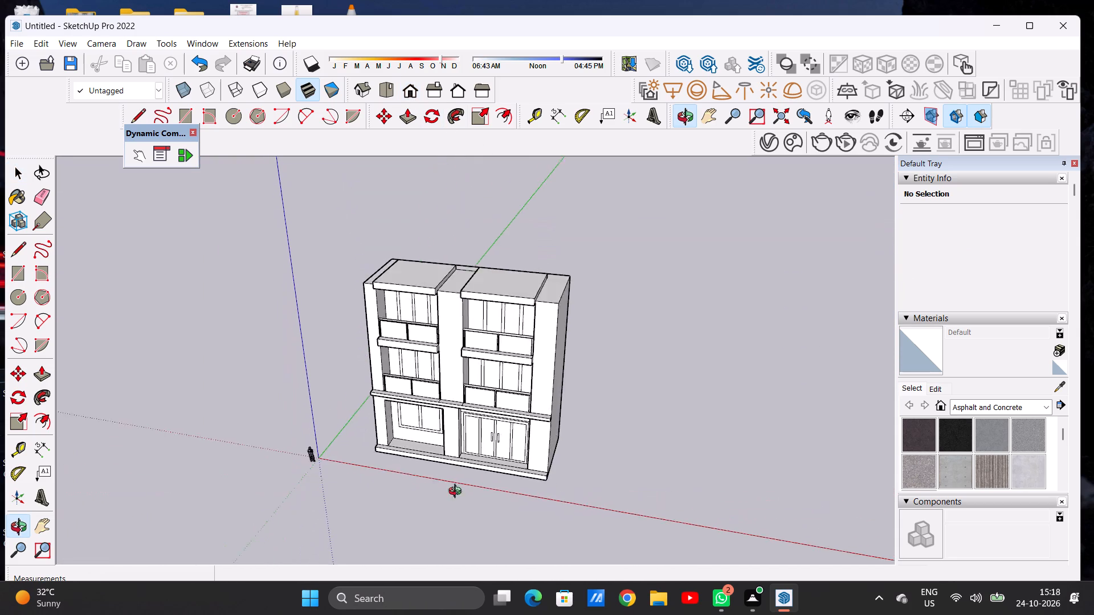
middle_click_drag(458, 493, 497, 494)
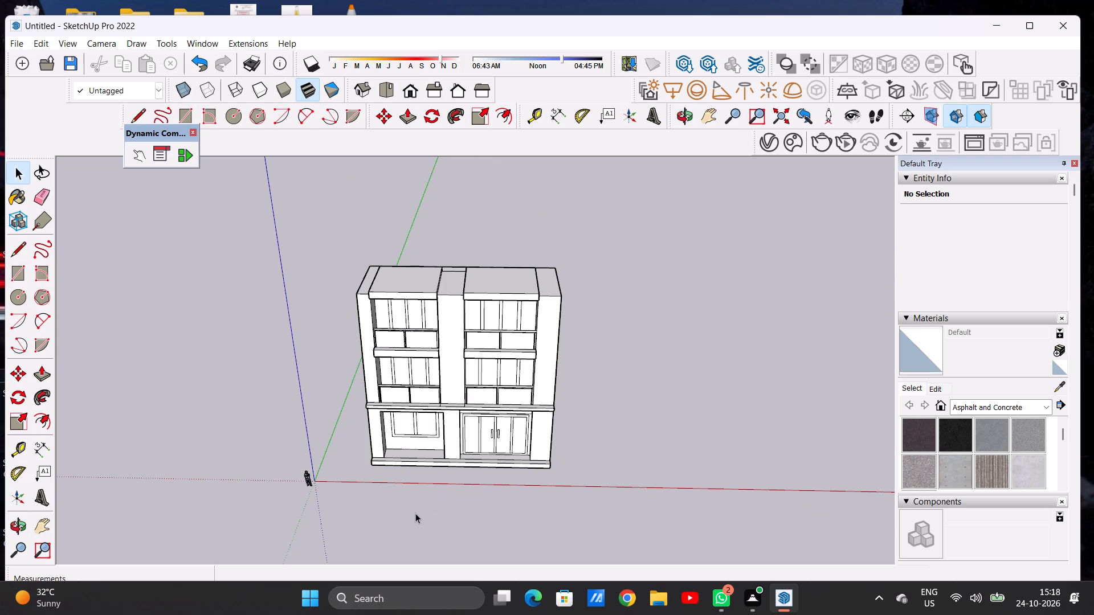
scroll(457, 366, "up", 3)
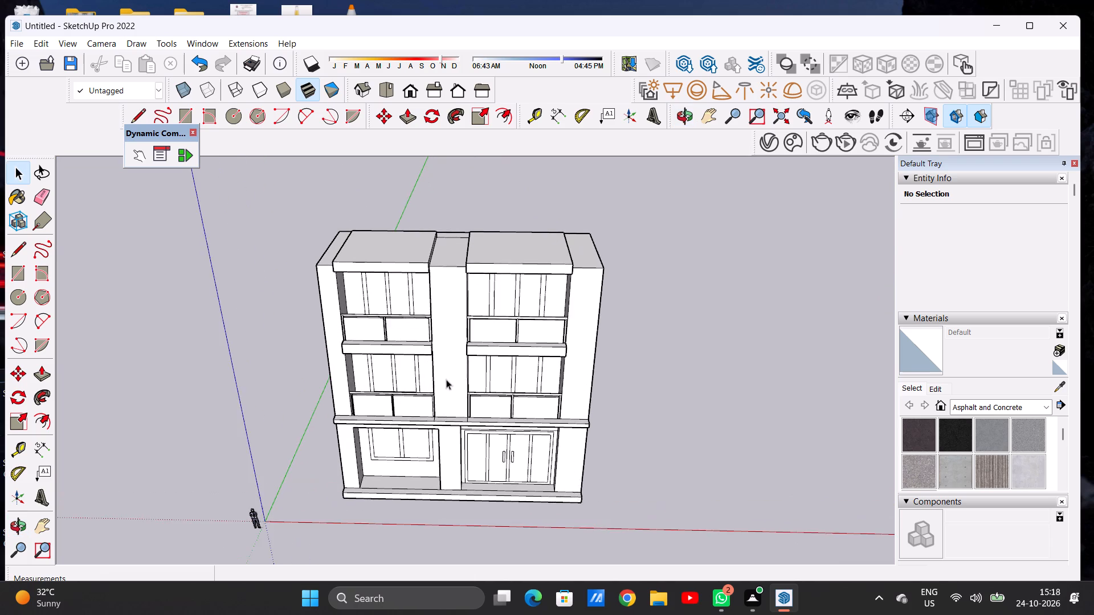
scroll(446, 383, "down", 5)
middle_click_drag(446, 441, 452, 357)
scroll(484, 436, "up", 7)
scroll(472, 444, "down", 6)
middle_click_drag(447, 416, 454, 371)
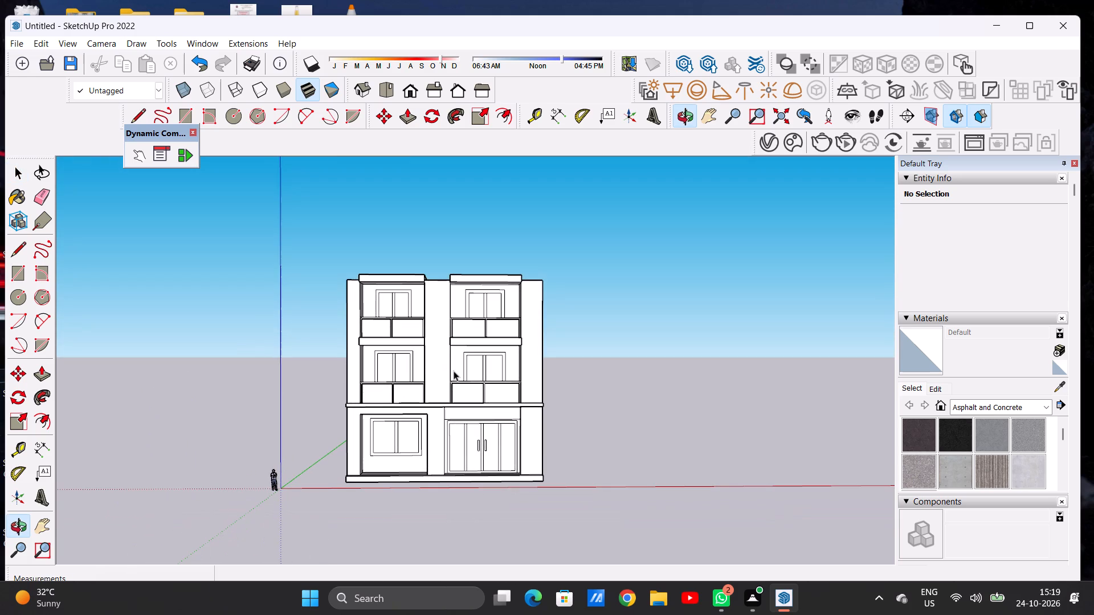
middle_click_drag(454, 371, 451, 400)
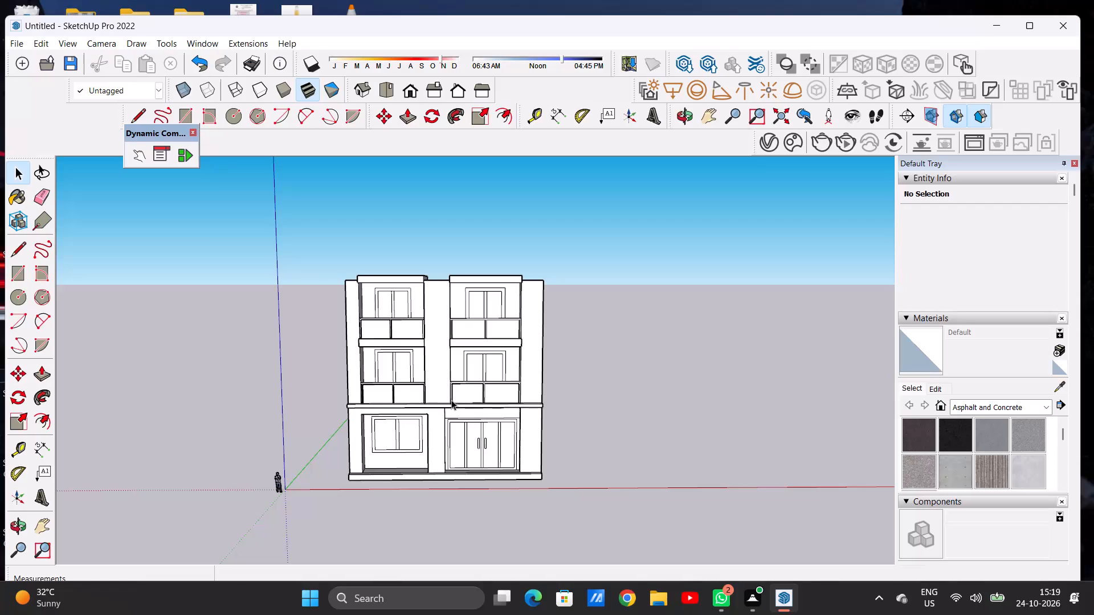
scroll(467, 359, "down", 4)
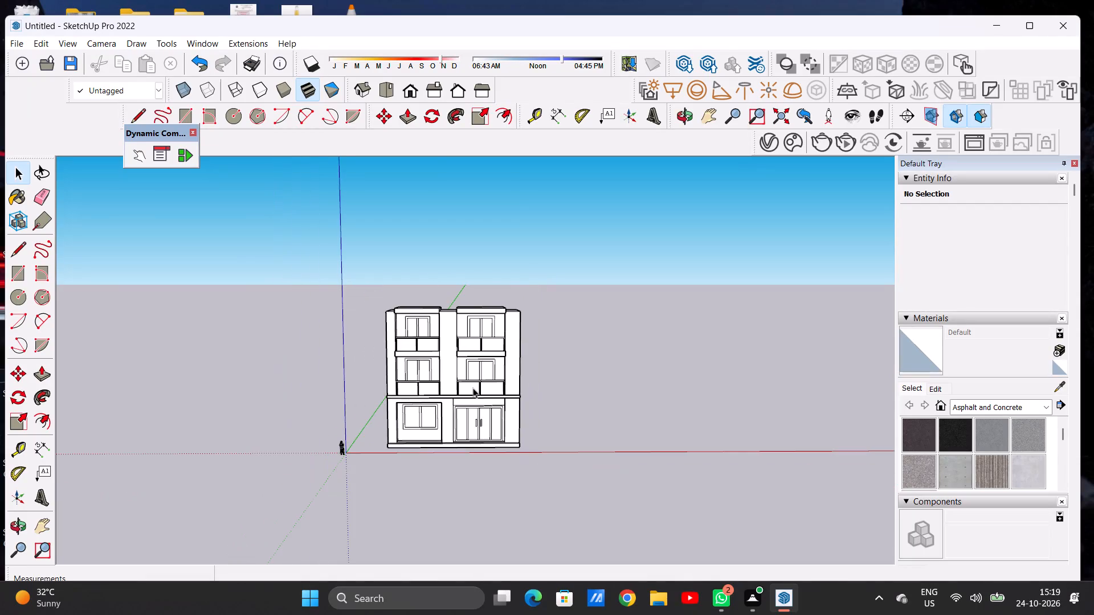
scroll(458, 315, "up", 8)
middle_click_drag(478, 326, 432, 472)
scroll(485, 268, "down", 5)
middle_click_drag(585, 301, 579, 352)
scroll(536, 314, "up", 6)
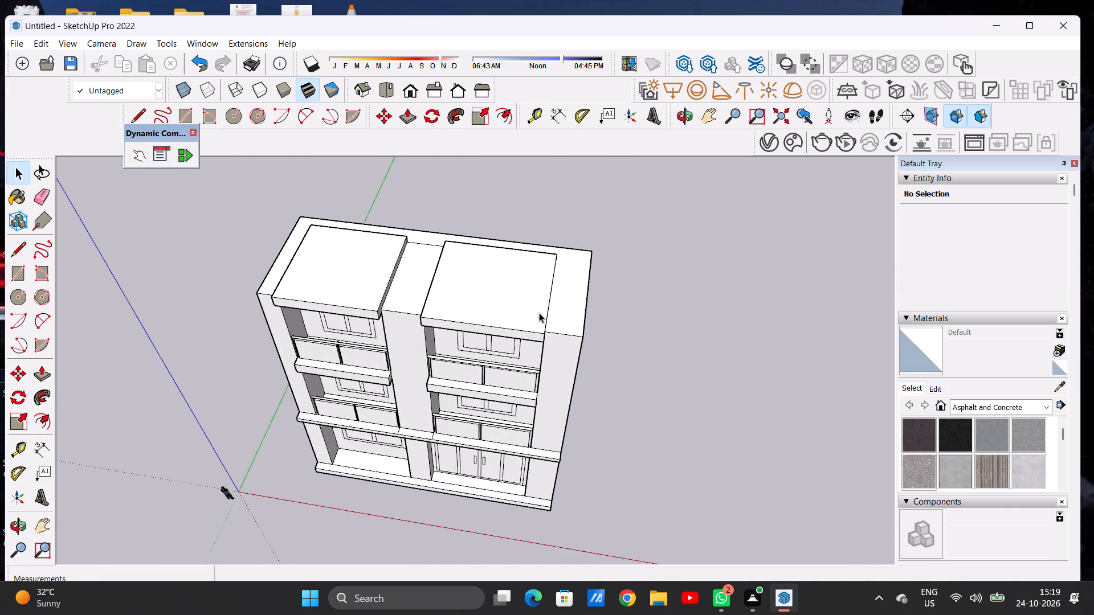
scroll(556, 329, "down", 5)
middle_click_drag(480, 375, 521, 195)
middle_click_drag(486, 379, 493, 342)
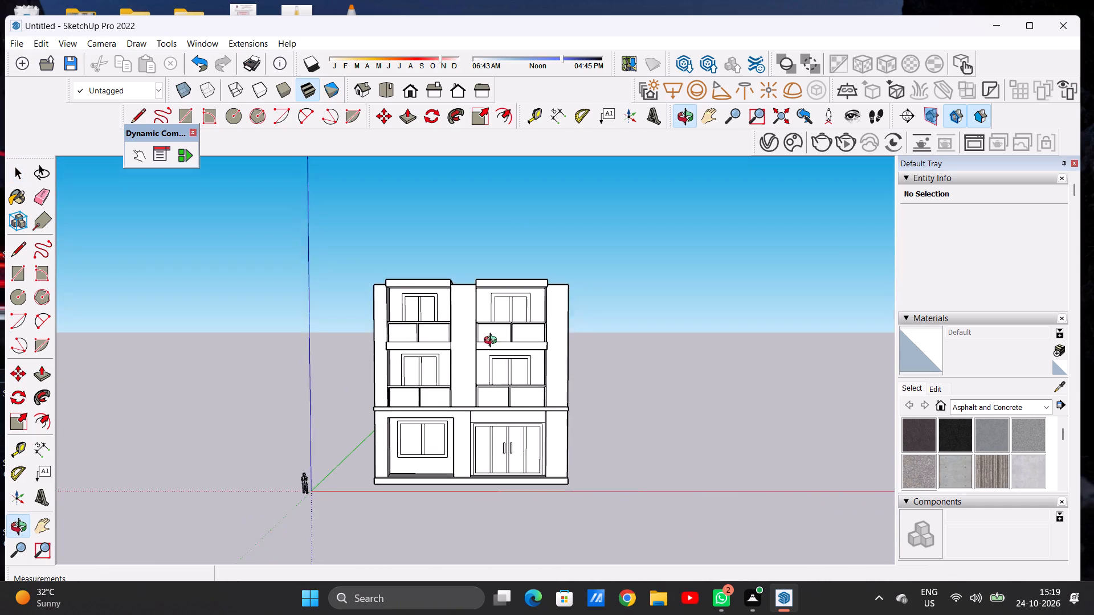
middle_click_drag(493, 342, 493, 340)
scroll(517, 302, "up", 6)
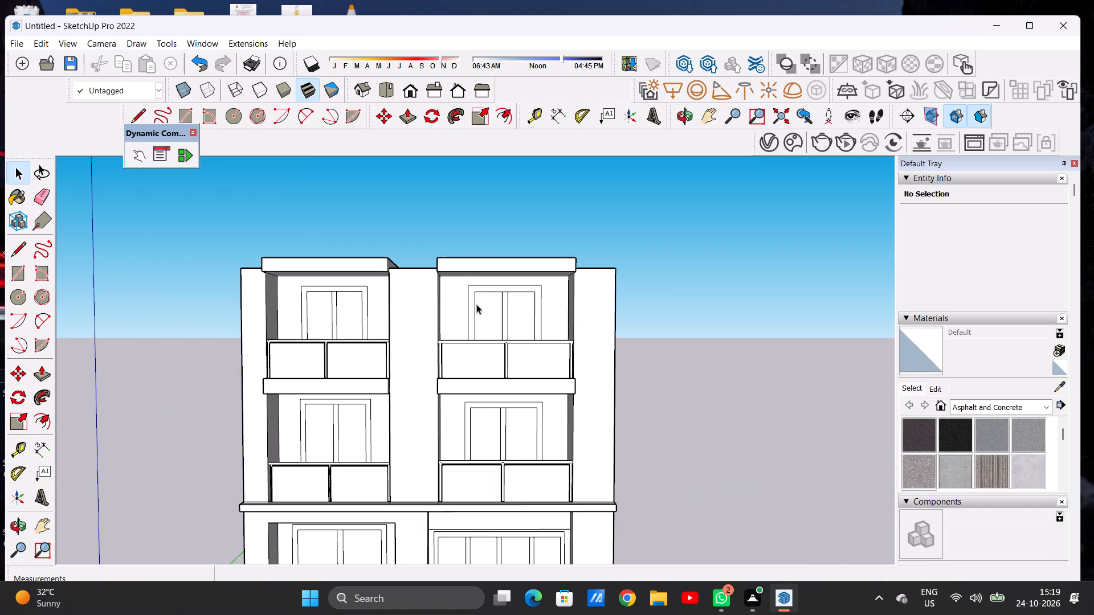
scroll(476, 325, "down", 6)
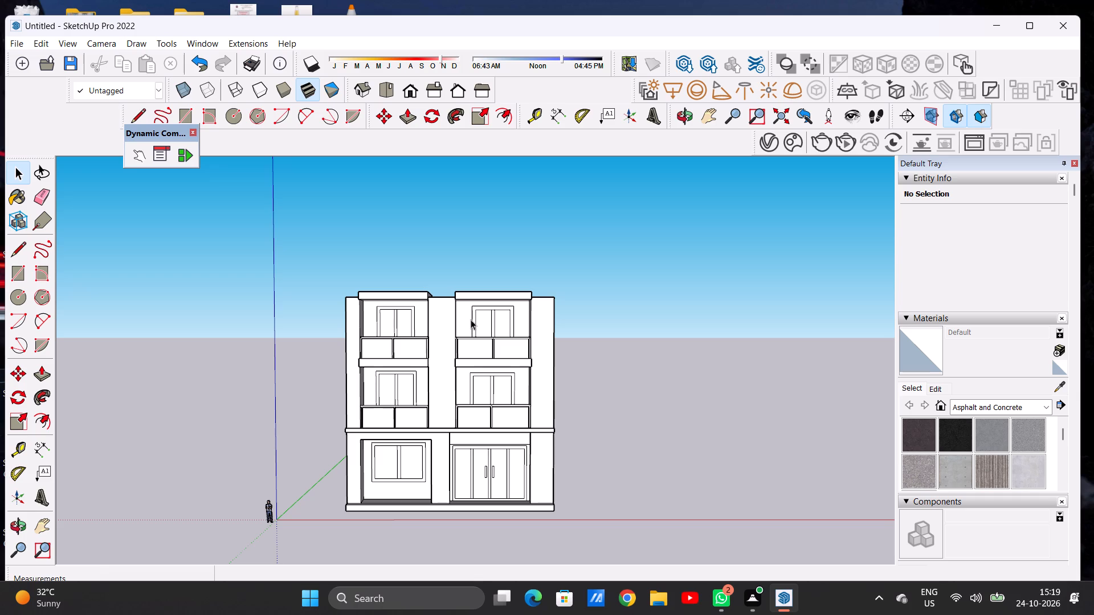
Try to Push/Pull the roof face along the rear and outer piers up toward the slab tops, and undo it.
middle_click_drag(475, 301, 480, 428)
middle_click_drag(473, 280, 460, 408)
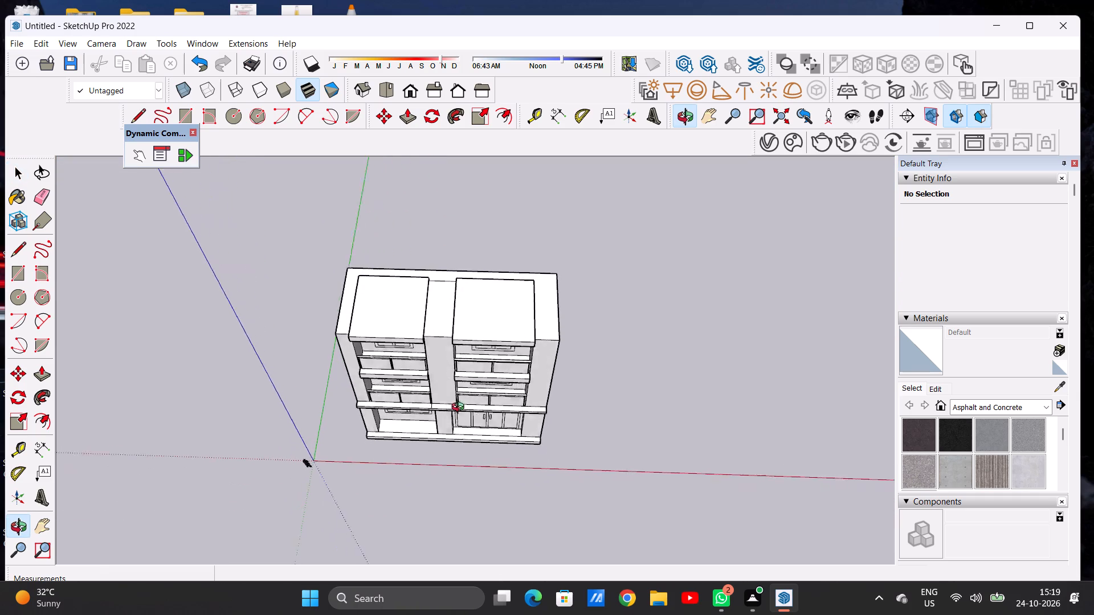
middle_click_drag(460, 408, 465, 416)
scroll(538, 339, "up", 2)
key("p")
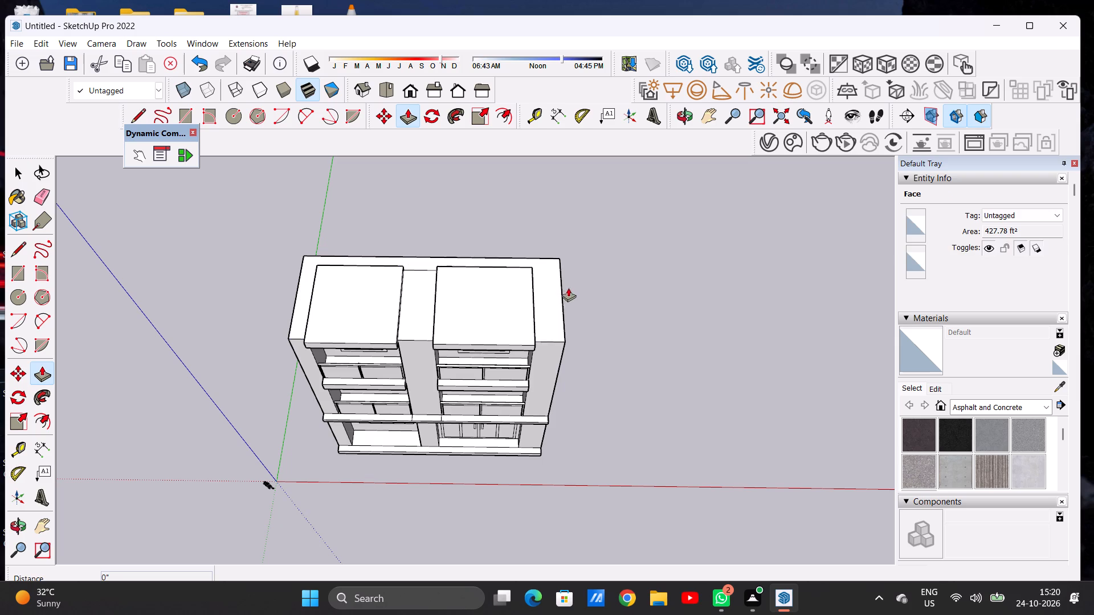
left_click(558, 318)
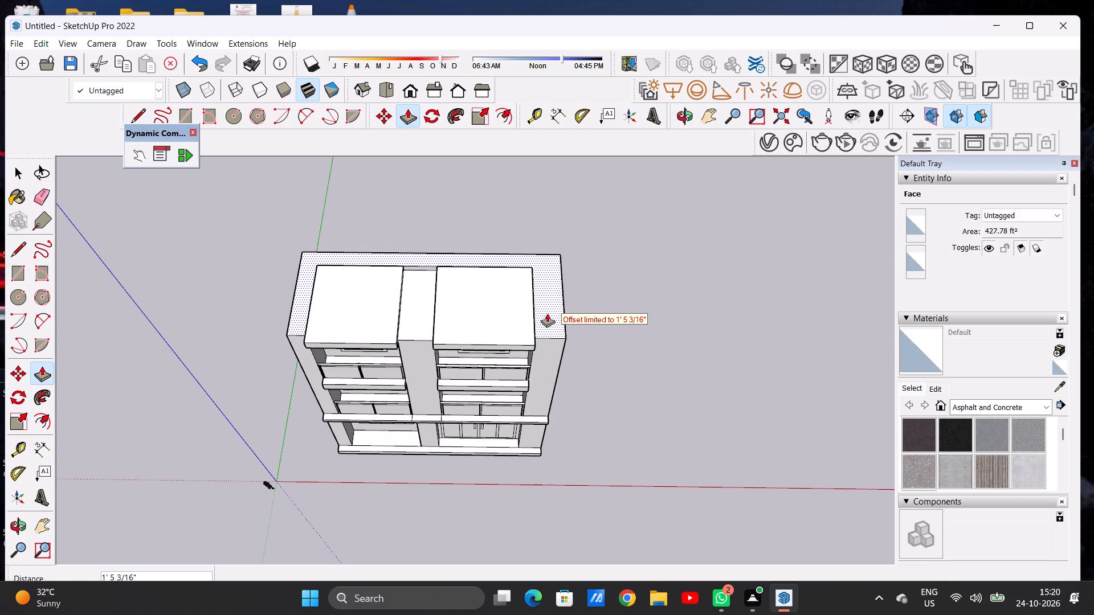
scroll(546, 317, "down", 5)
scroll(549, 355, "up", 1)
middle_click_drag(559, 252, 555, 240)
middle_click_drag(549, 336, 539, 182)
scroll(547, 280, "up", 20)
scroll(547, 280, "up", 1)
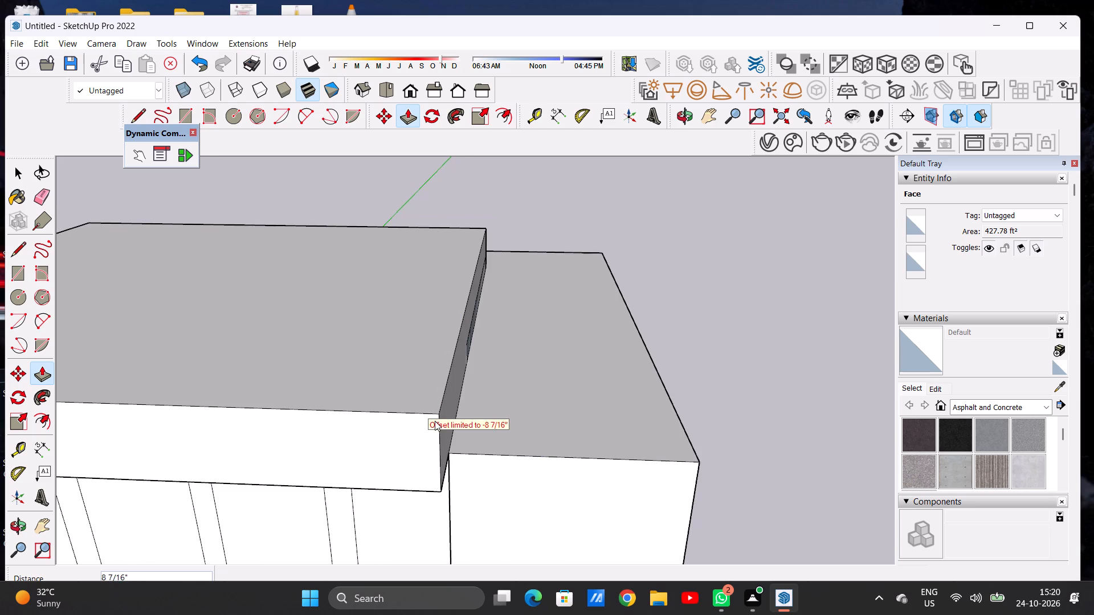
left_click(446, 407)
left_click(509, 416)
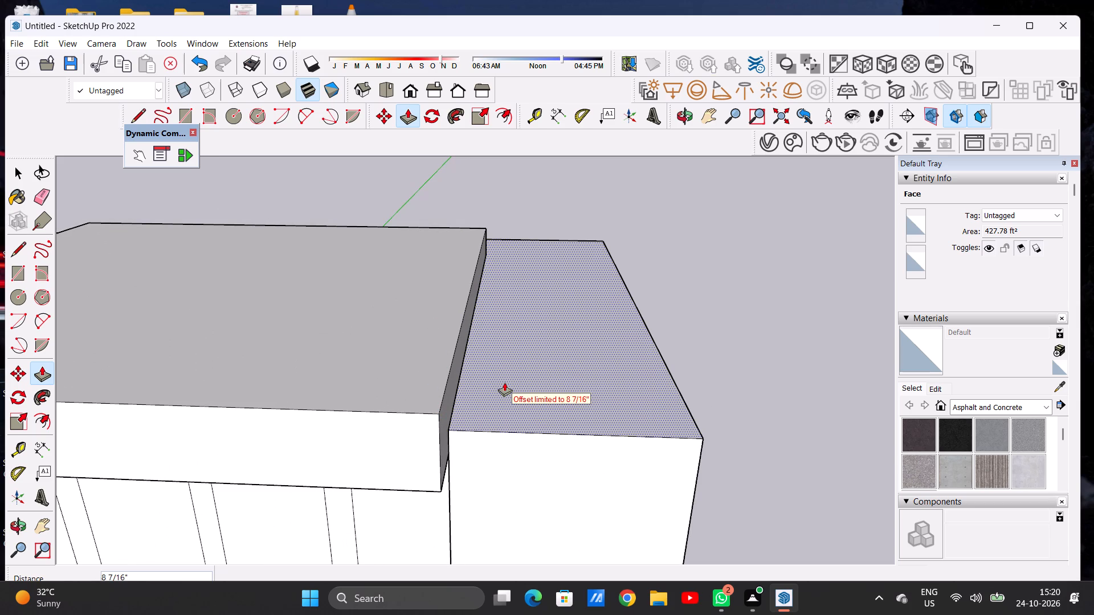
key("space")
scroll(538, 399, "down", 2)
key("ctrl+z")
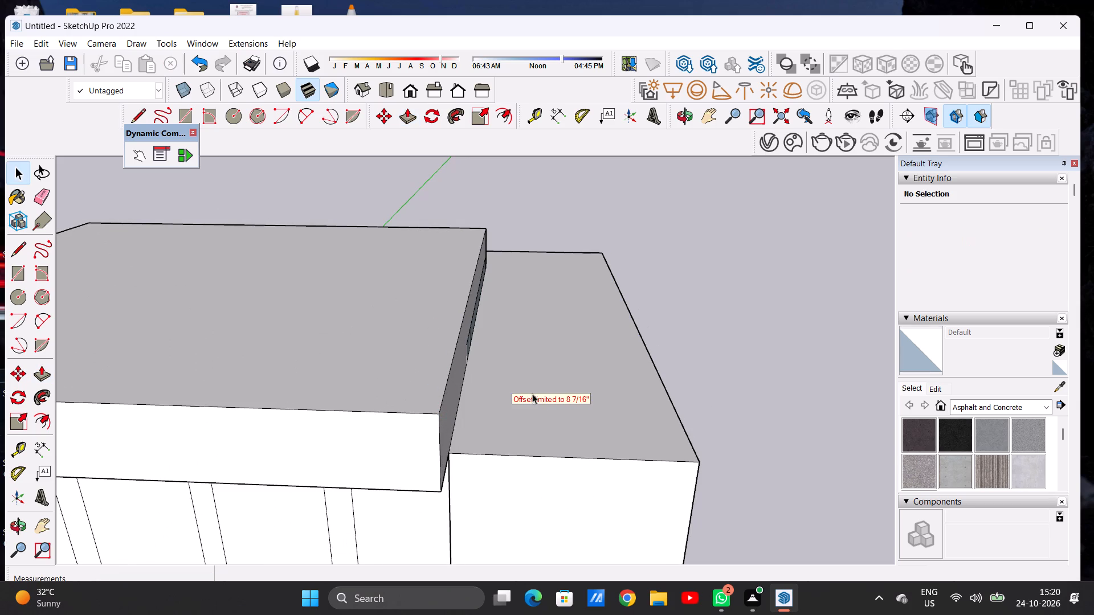
Push/Pull the roof face along the rear and outer piers up 1' 5 3/16", level with the tops of the bay roof slabs.
scroll(528, 397, "down", 20)
scroll(528, 397, "down", 7)
middle_click_drag(501, 428, 494, 382)
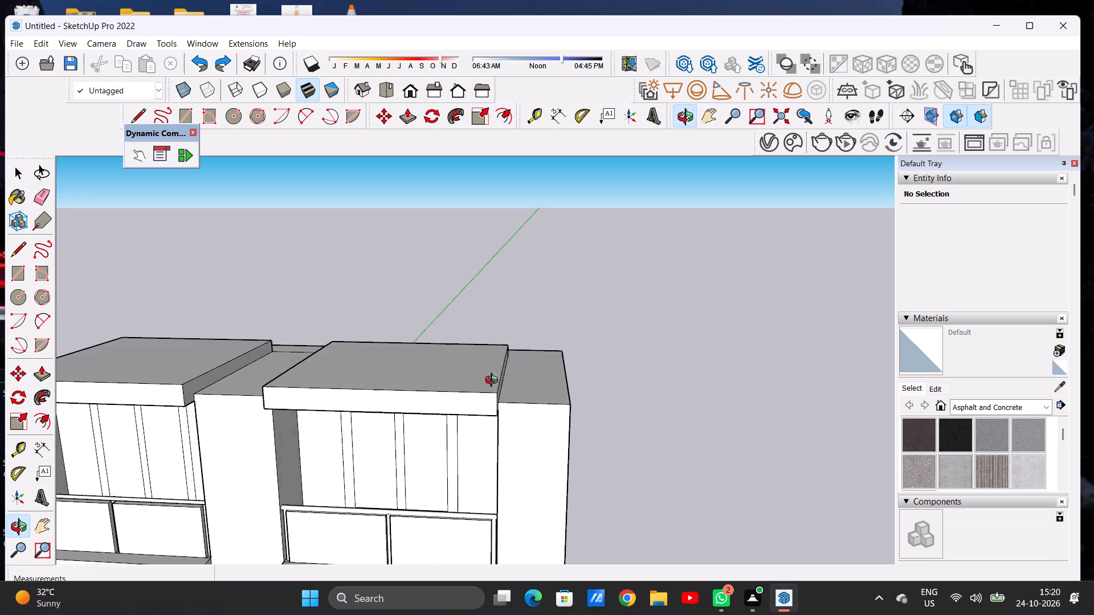
middle_click_drag(494, 382, 495, 356)
scroll(514, 379, "up", 8)
key("p")
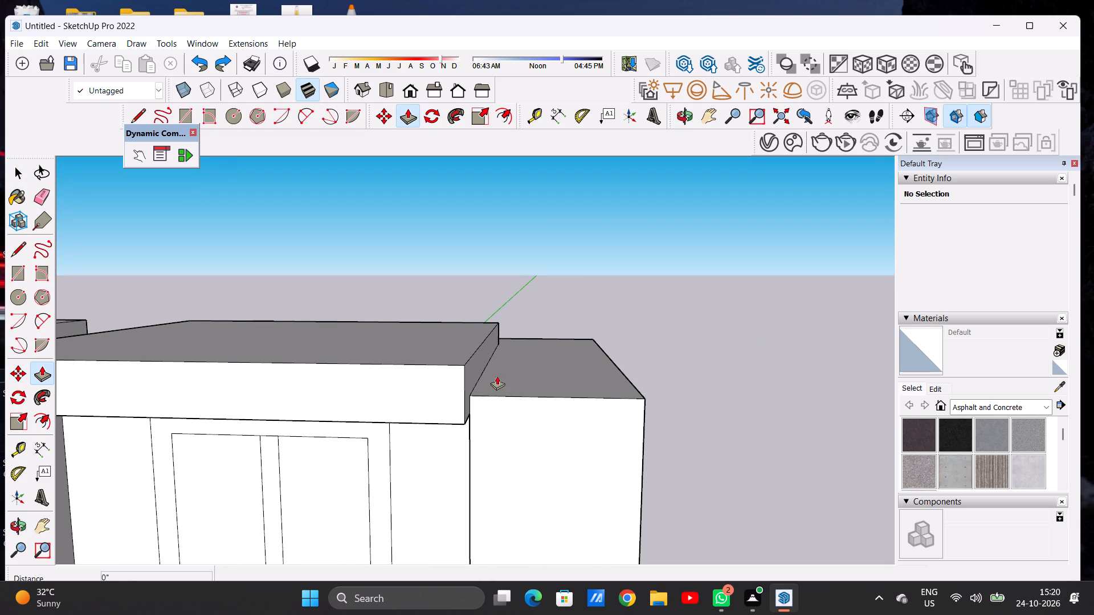
left_click(497, 376)
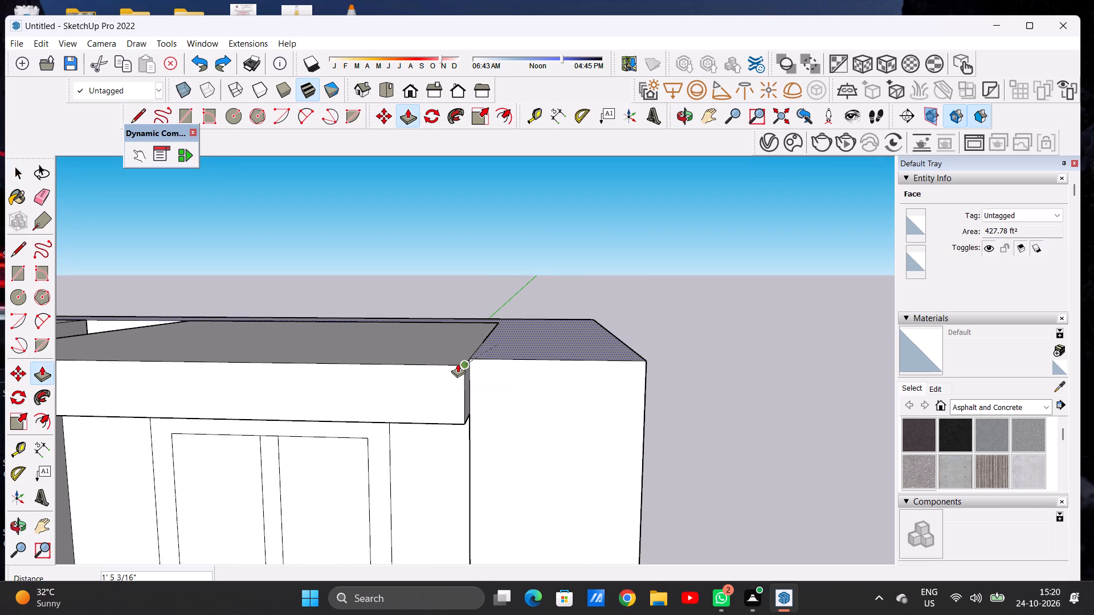
left_click(458, 363)
Push/Pull the same rear and outer pier top face up about 18' 9" above the roof slabs.
left_click(536, 339)
scroll(599, 330, "down", 13)
scroll(605, 358, "up", 1)
scroll(605, 358, "down", 2)
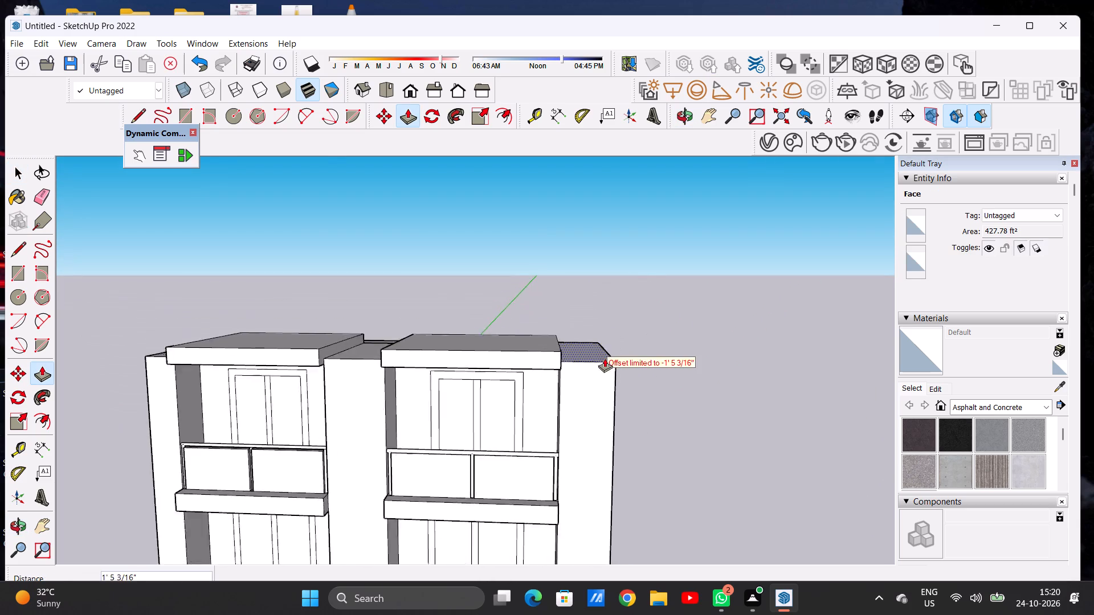
middle_click_drag(603, 314, 622, 277)
scroll(599, 270, "up", 6)
scroll(609, 396, "down", 9)
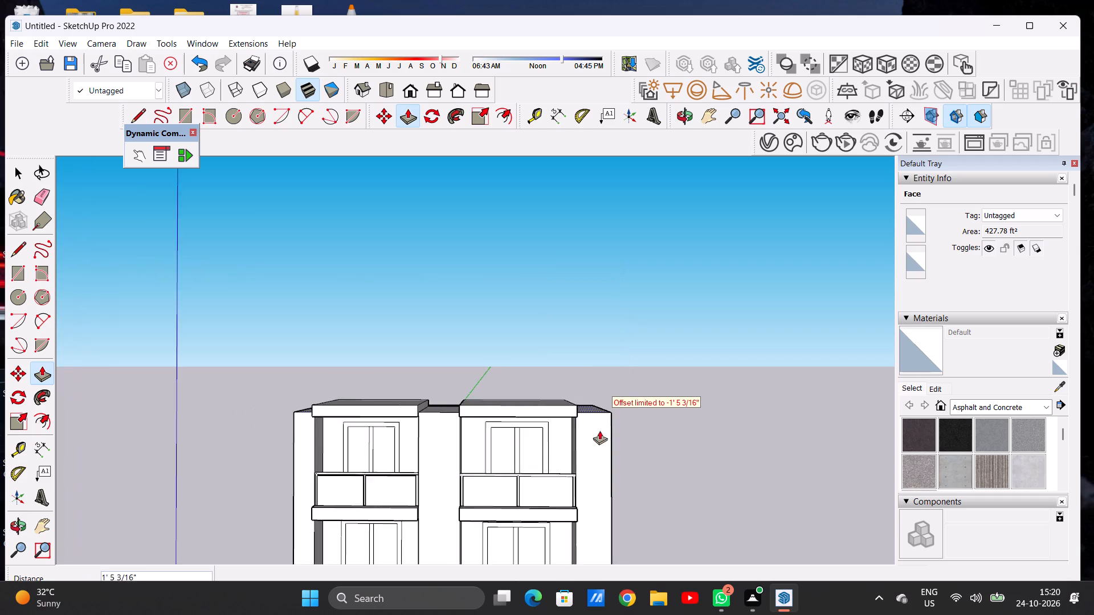
scroll(599, 430, "down", 7)
scroll(607, 367, "up", 2)
scroll(607, 367, "down", 1)
scroll(607, 367, "up", 3)
middle_click_drag(604, 375, 595, 420)
scroll(592, 359, "down", 6)
scroll(593, 359, "up", 1)
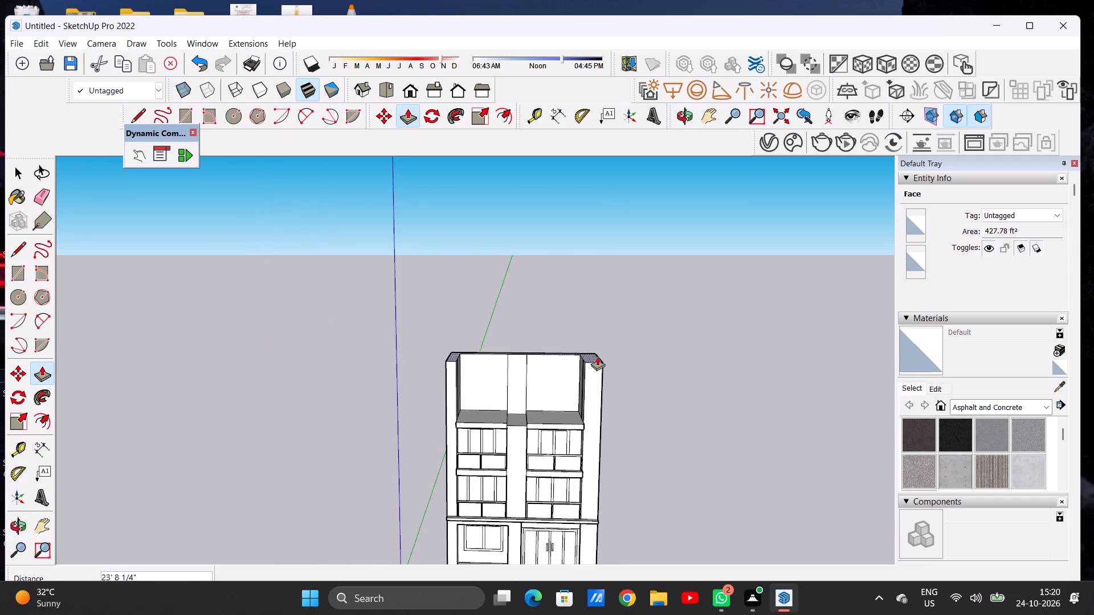
scroll(602, 368, "down", 6)
scroll(597, 374, "up", 10)
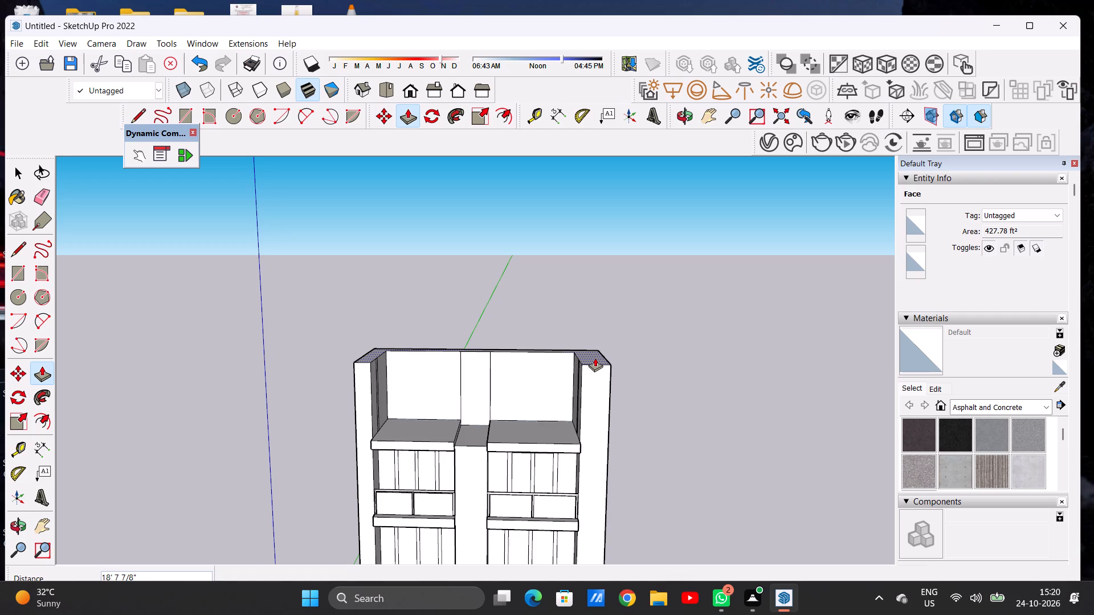
left_click(595, 358)
key("space")
Examine the facade with its raised rear wall and outer piers from the front and from above.
scroll(566, 455, "down", 15)
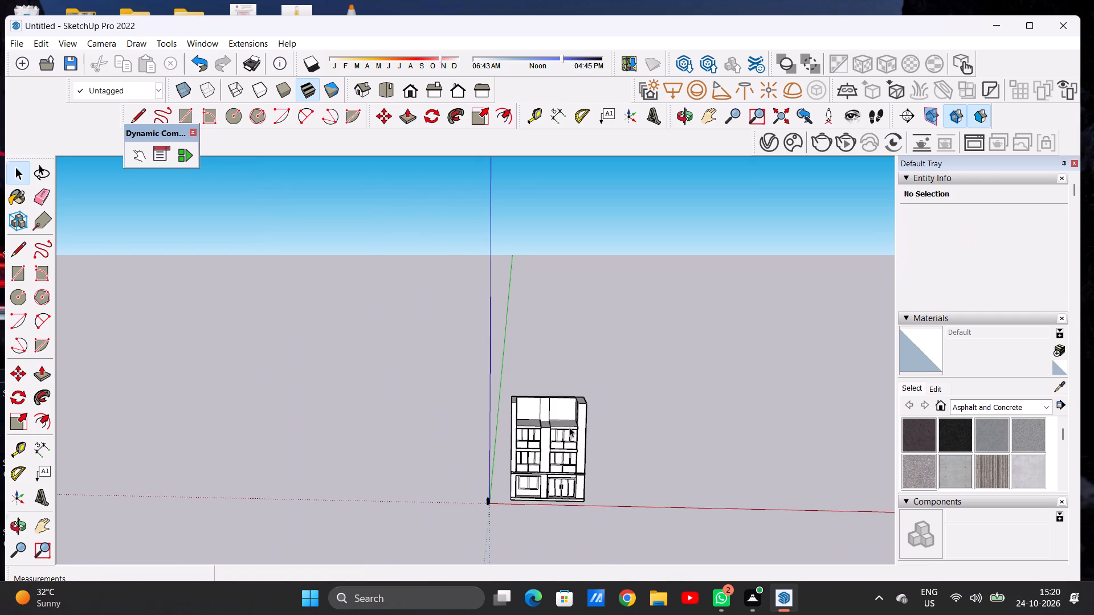
middle_click_drag(552, 427, 492, 403)
middle_click_drag(598, 432, 646, 419)
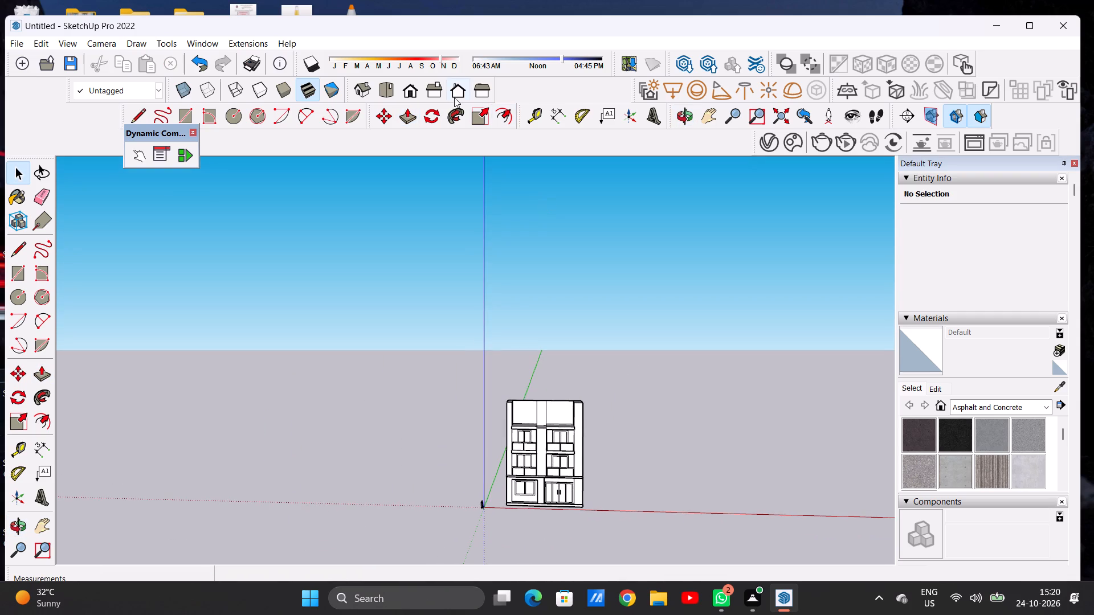
left_click(411, 92)
scroll(468, 329, "up", 12)
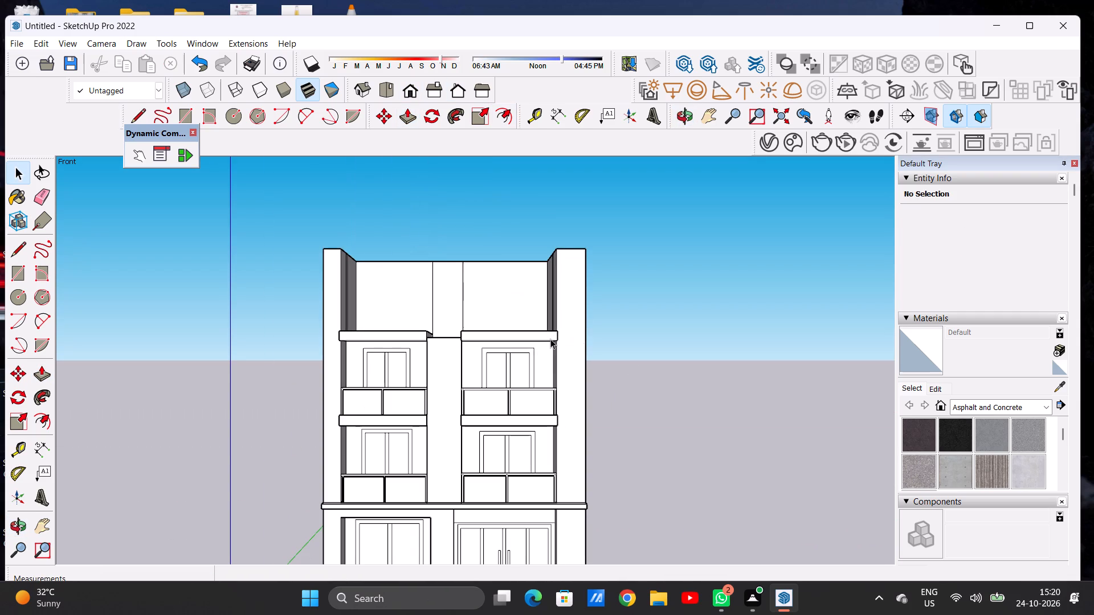
scroll(489, 320, "down", 3)
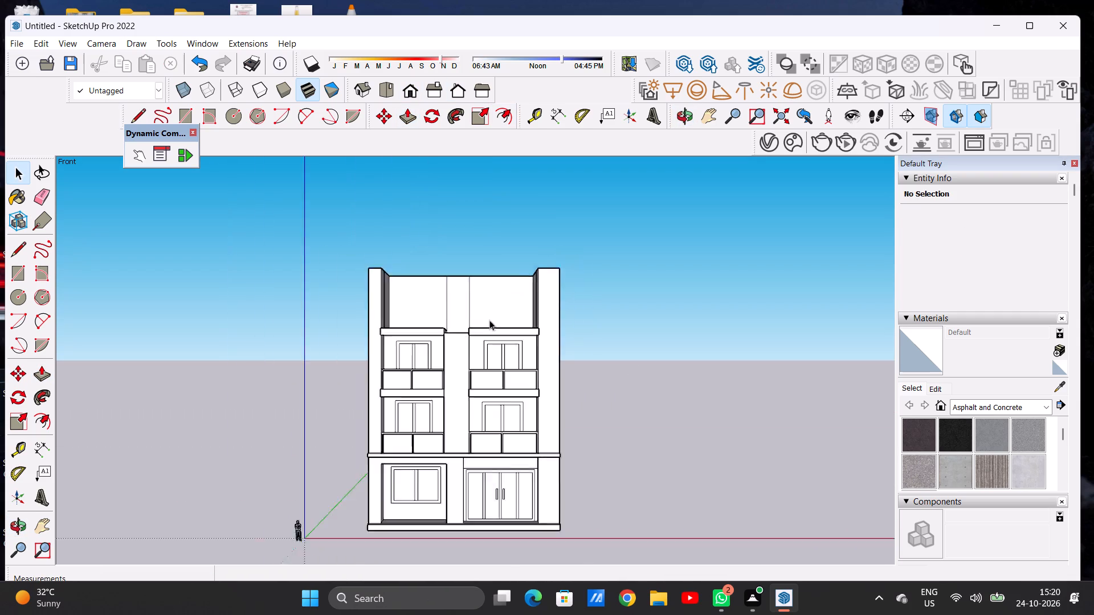
scroll(489, 320, "down", 4)
middle_click_drag(485, 280, 465, 399)
scroll(464, 329, "up", 5)
scroll(464, 328, "down", 1)
scroll(464, 328, "up", 1)
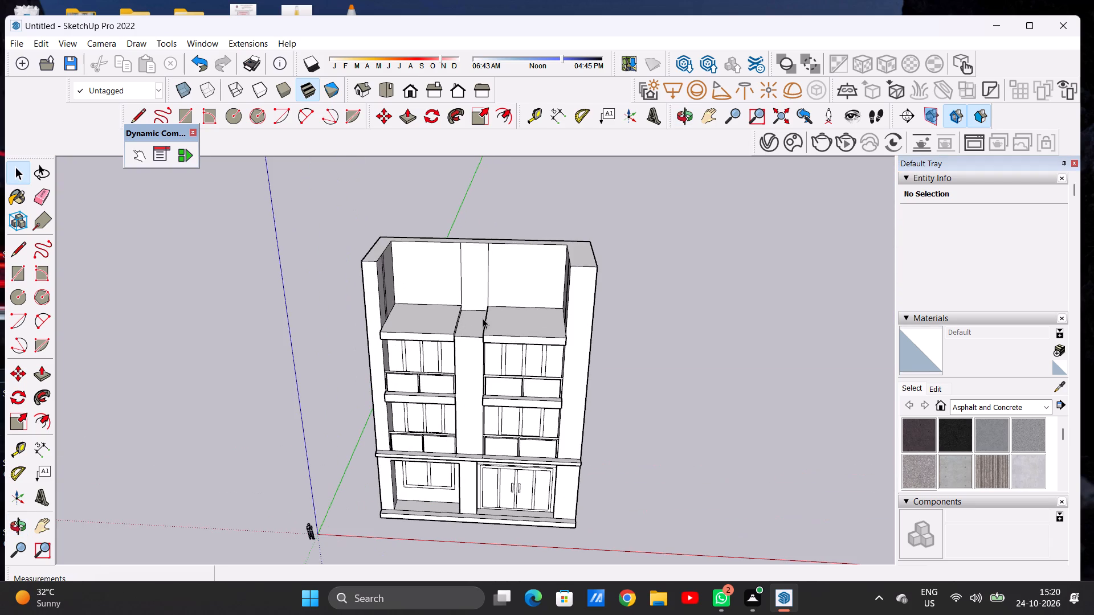
Push/Pull the top of the middle pier up 1' 5 3/16" to the level of the adjacent roof slabs.
middle_click_drag(483, 292, 447, 291)
scroll(461, 293, "up", 6)
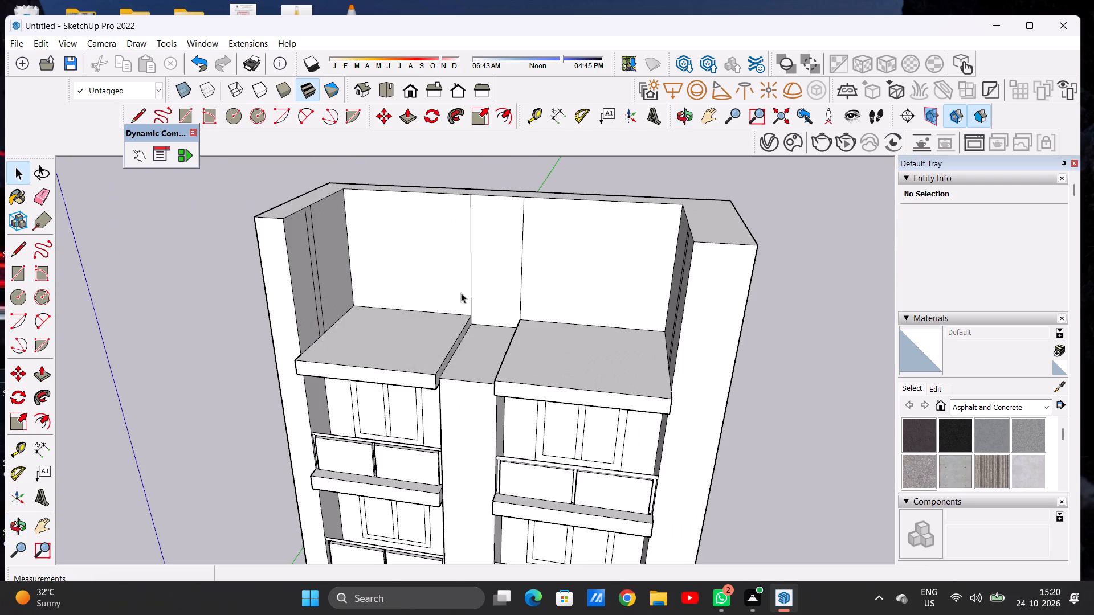
key("p")
scroll(479, 322, "up", 6)
left_click(487, 359)
scroll(511, 279, "down", 6)
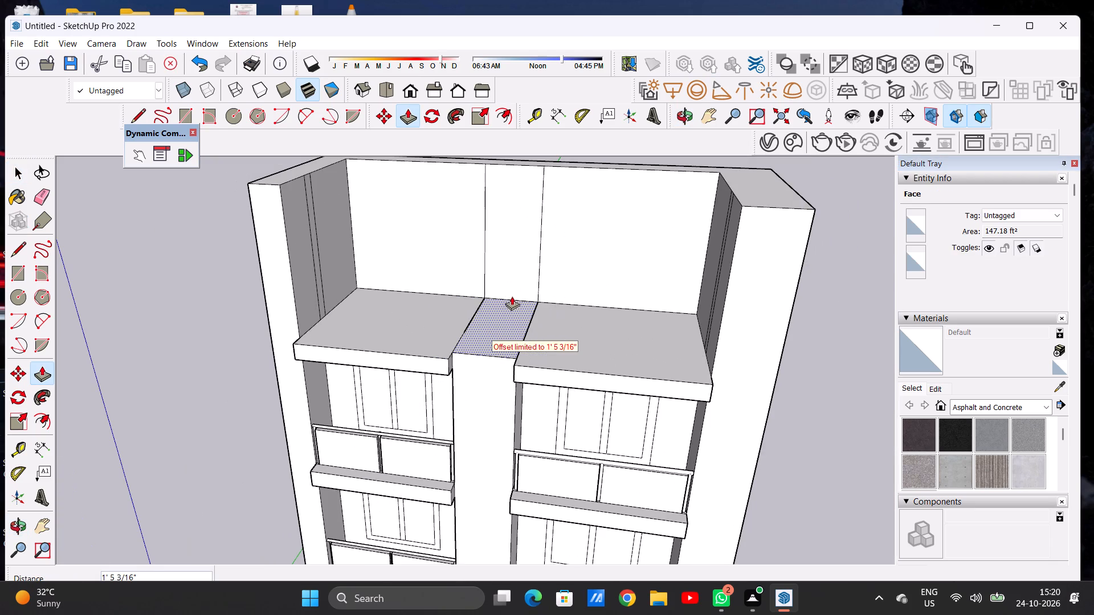
left_click(541, 294)
Push/Pull the middle pier's top face up 18' 9 1/2" to match the height of the outer piers.
left_click(499, 343)
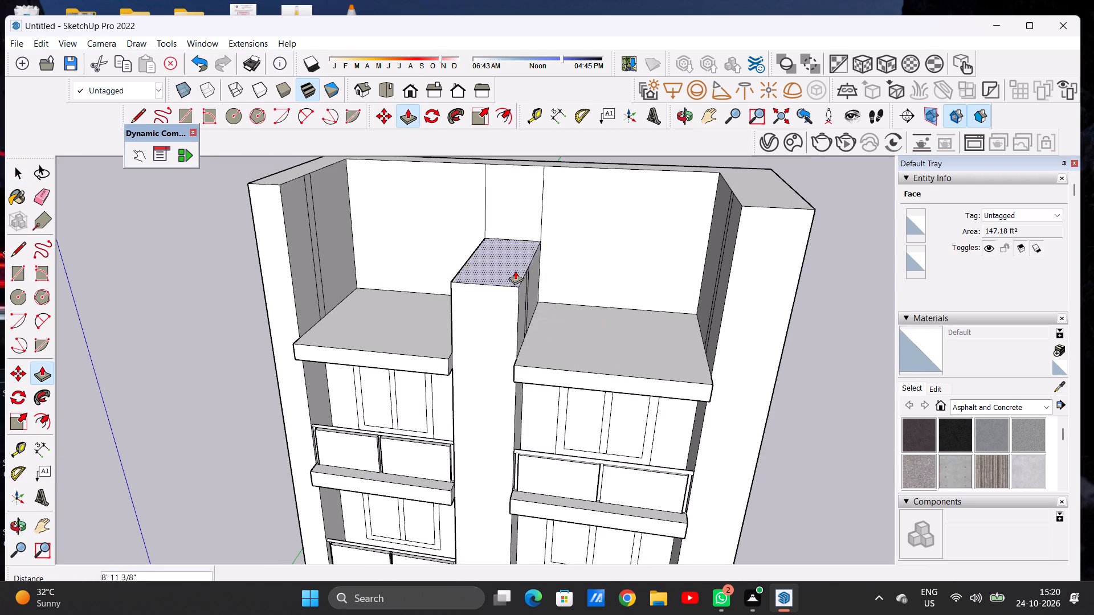
scroll(517, 269, "down", 9)
left_click(611, 245)
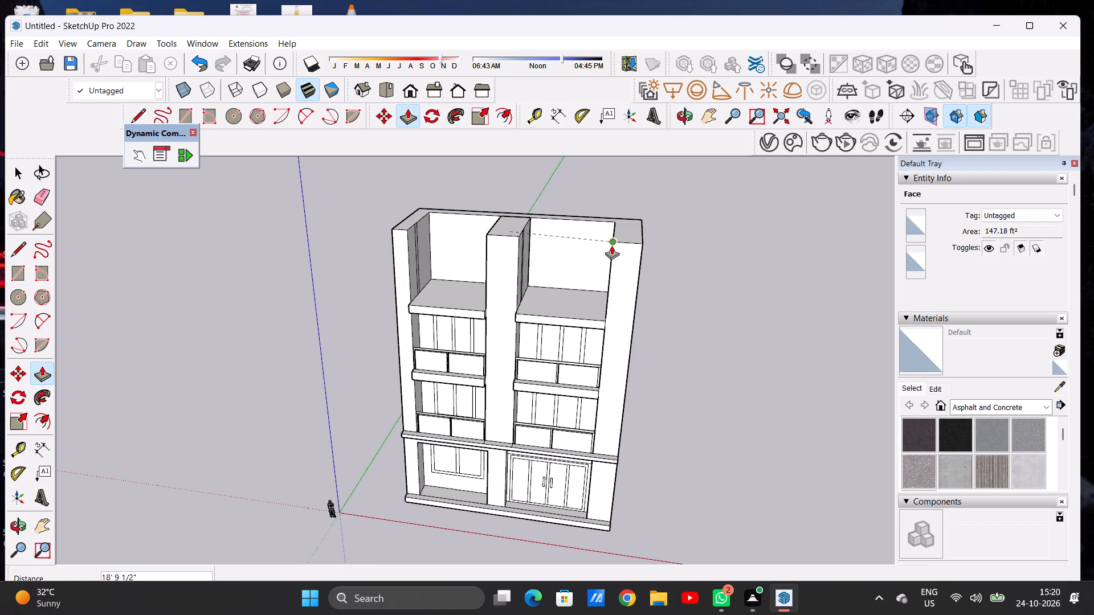
key("space")
Examine the three raised piers, the rear wall and the recesses above both roof slabs from several angles.
scroll(549, 322, "down", 7)
scroll(518, 308, "up", 7)
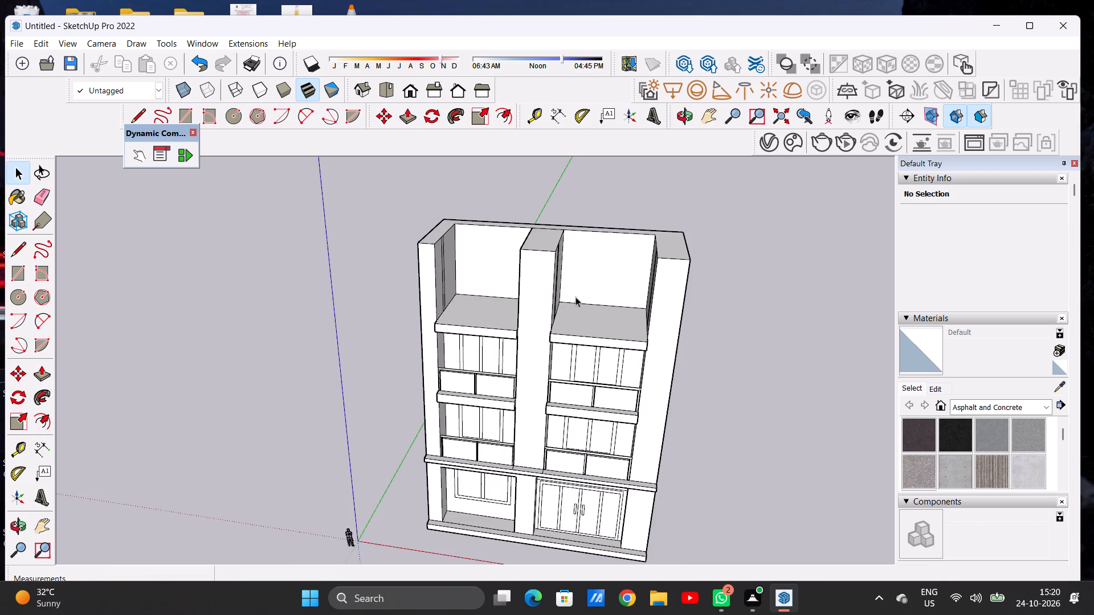
scroll(575, 297, "up", 1)
middle_click_drag(529, 302, 569, 260)
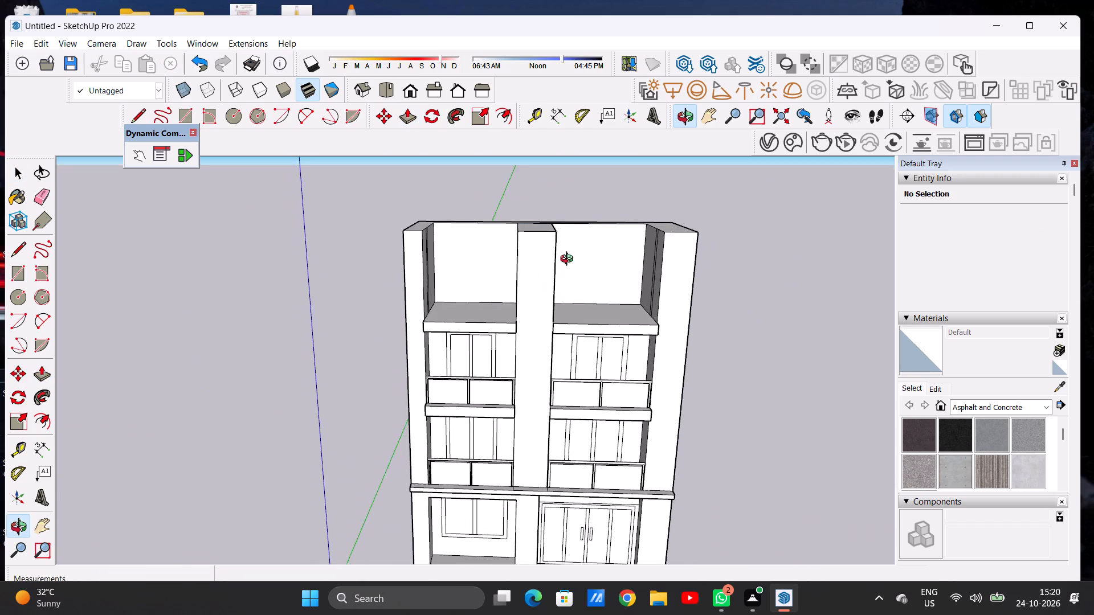
middle_click_drag(569, 260, 556, 257)
scroll(550, 292, "up", 5)
middle_click_drag(518, 321, 503, 313)
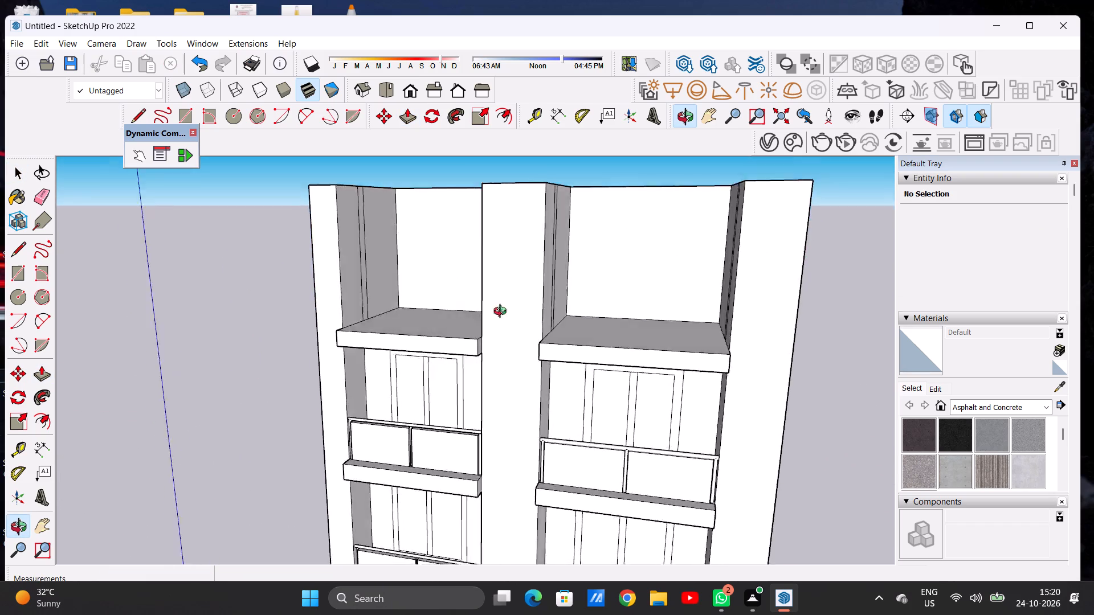
middle_click_drag(503, 313, 524, 334)
middle_click_drag(525, 321, 567, 296)
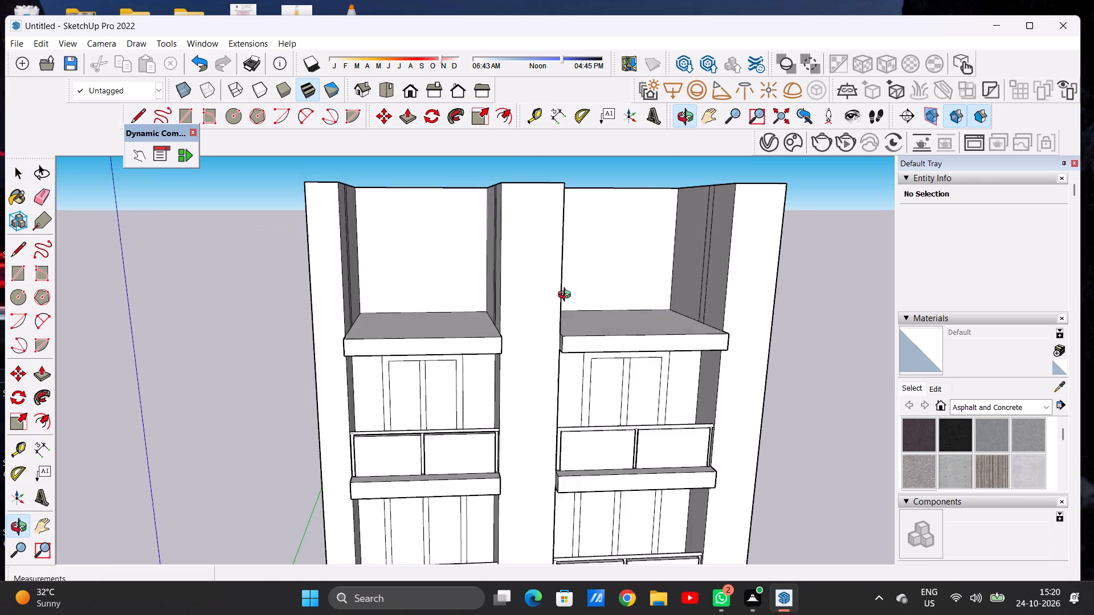
middle_click_drag(567, 296, 528, 307)
scroll(483, 315, "down", 6)
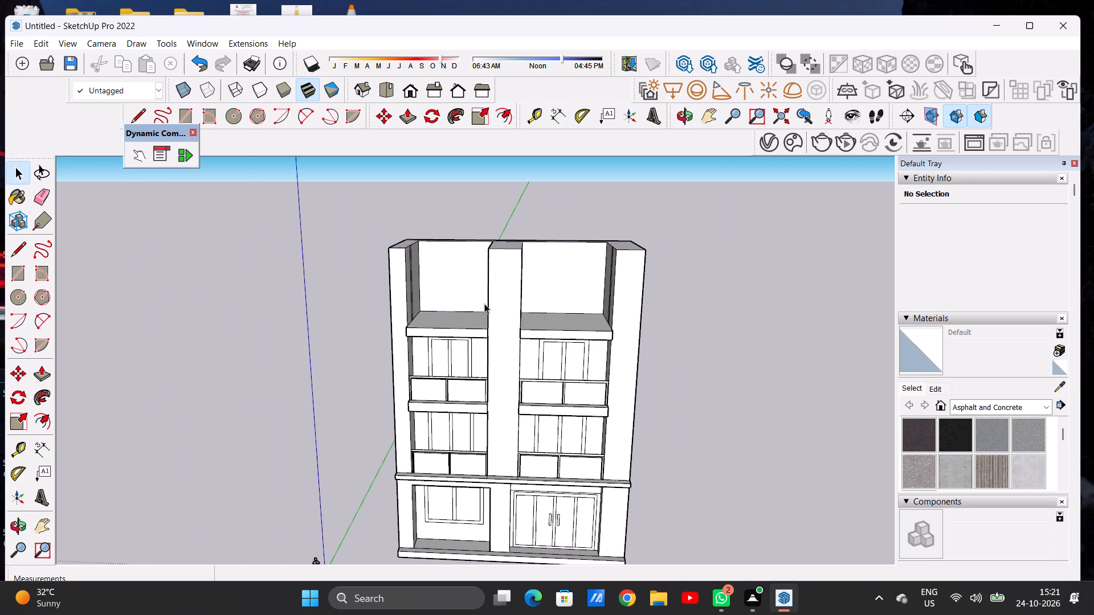
scroll(478, 318, "down", 2)
scroll(487, 316, "up", 1)
scroll(489, 310, "down", 1)
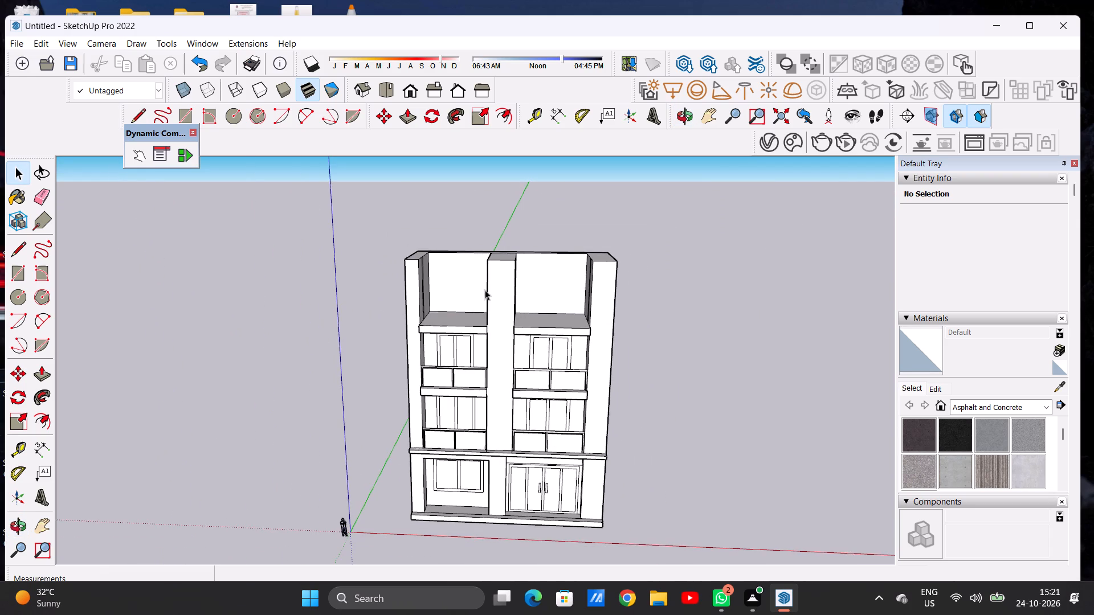
middle_click_drag(491, 289, 498, 242)
scroll(496, 263, "up", 6)
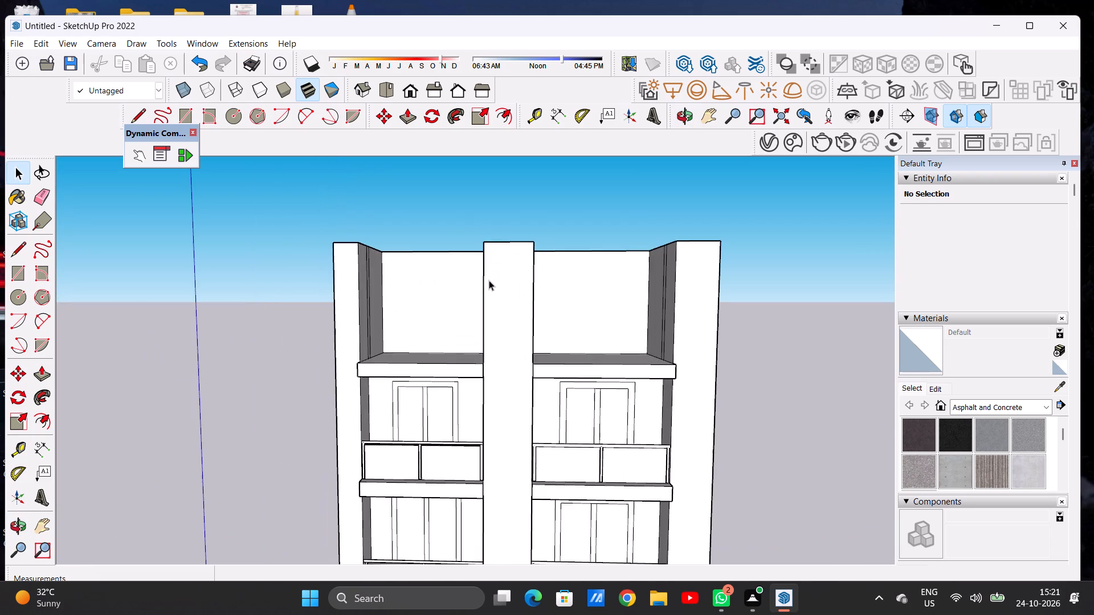
scroll(480, 288, "down", 5)
middle_click_drag(494, 265, 484, 391)
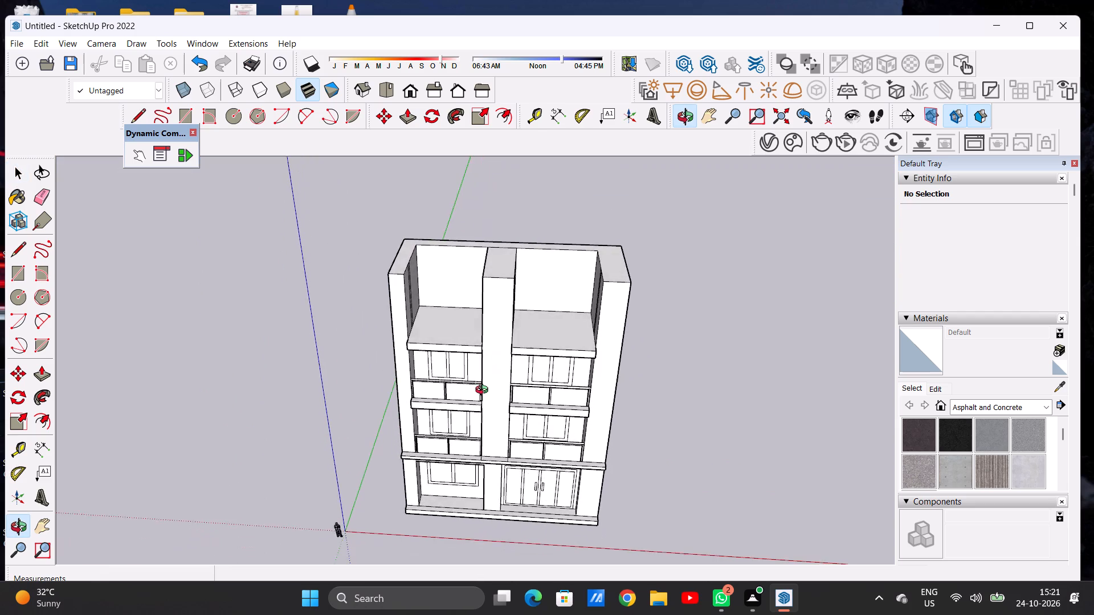
middle_click_drag(484, 391, 505, 408)
Draw two parallel lines across the left bay's roof slab top, joining the matching vertical seam lines on the flanking piers, about 19' 8" long.
scroll(454, 334, "up", 5)
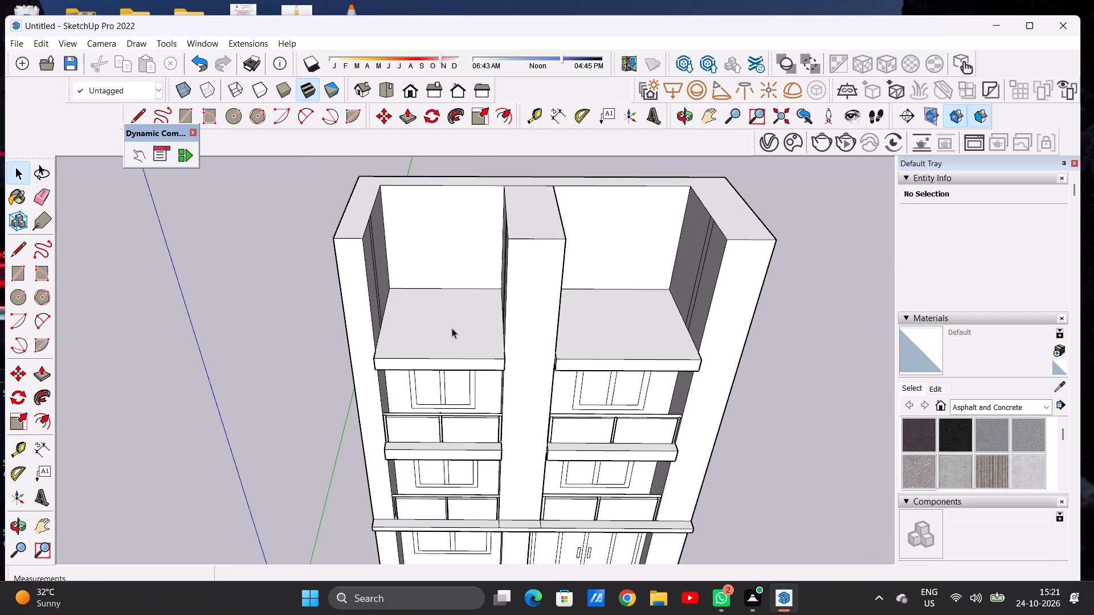
key("l")
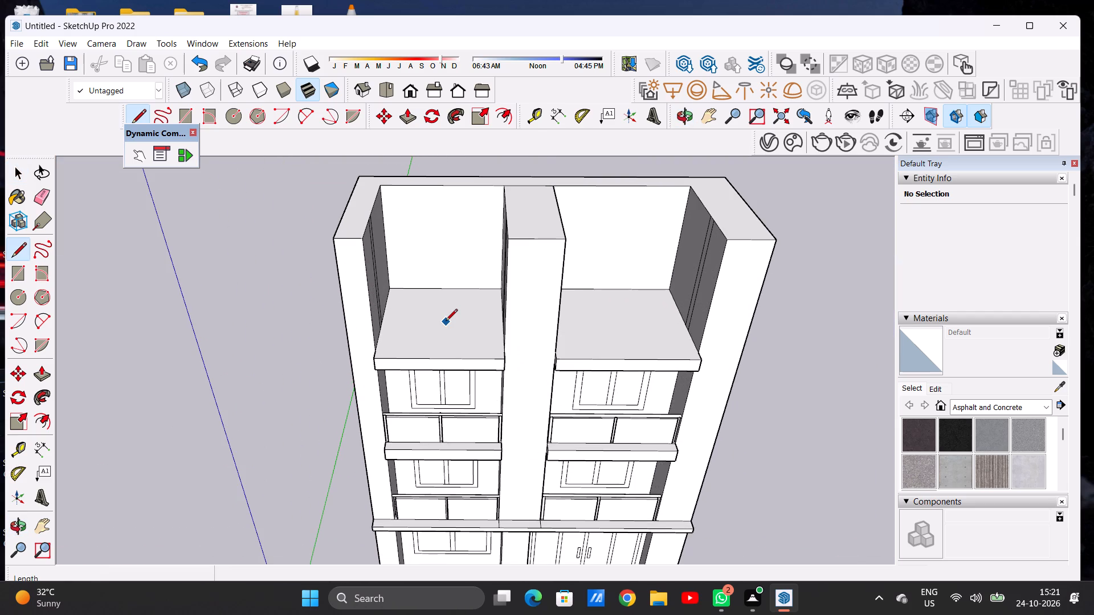
scroll(401, 309, "up", 5)
middle_click_drag(473, 311, 466, 359)
scroll(467, 363, "up", 2)
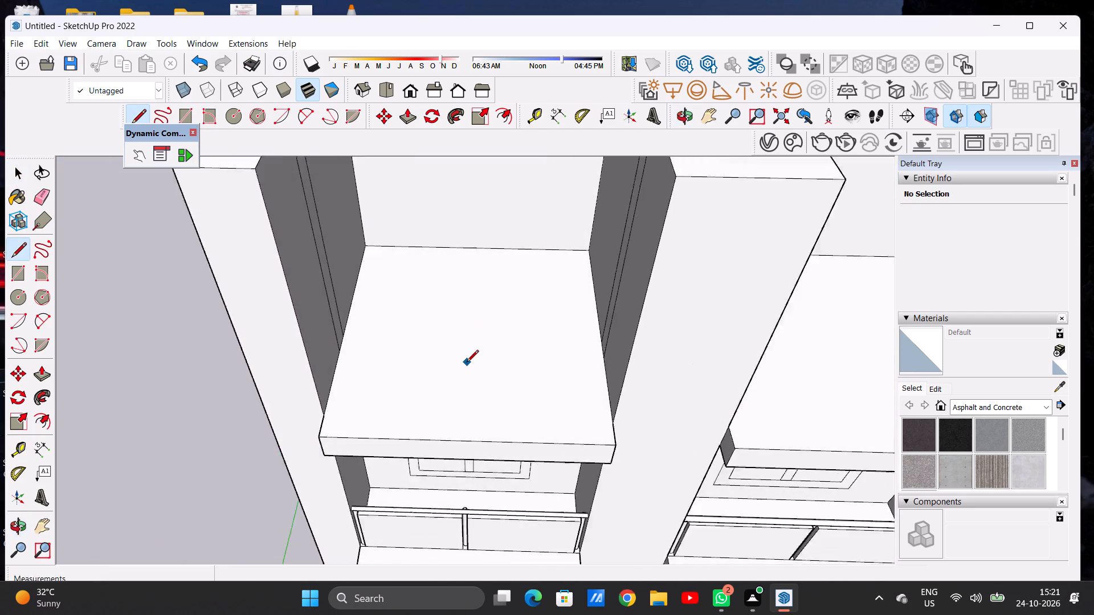
scroll(467, 363, "up", 5)
left_click(262, 317)
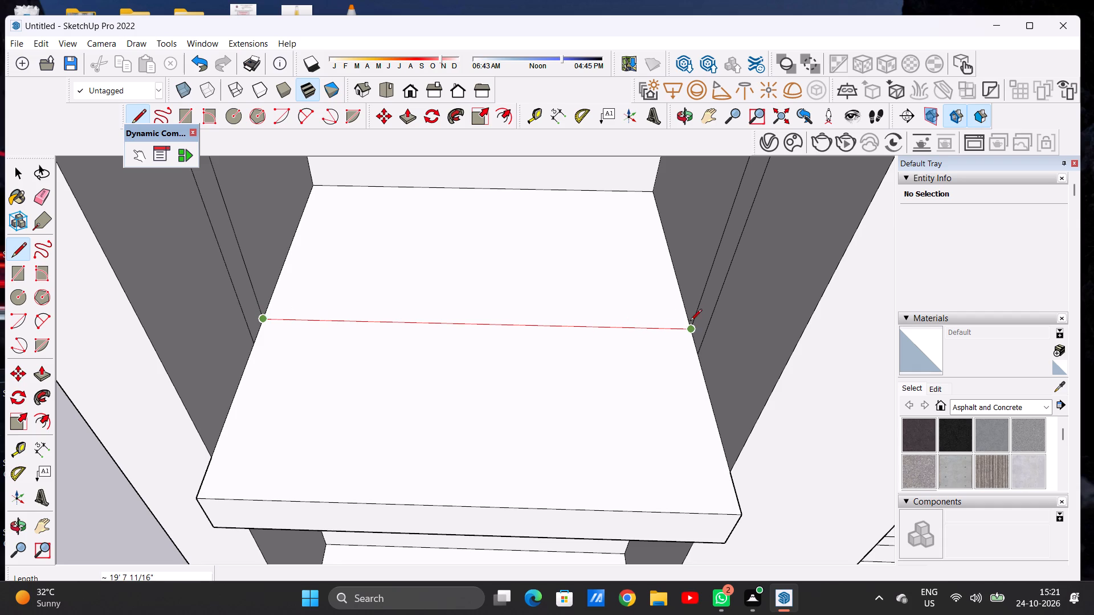
left_click(694, 322)
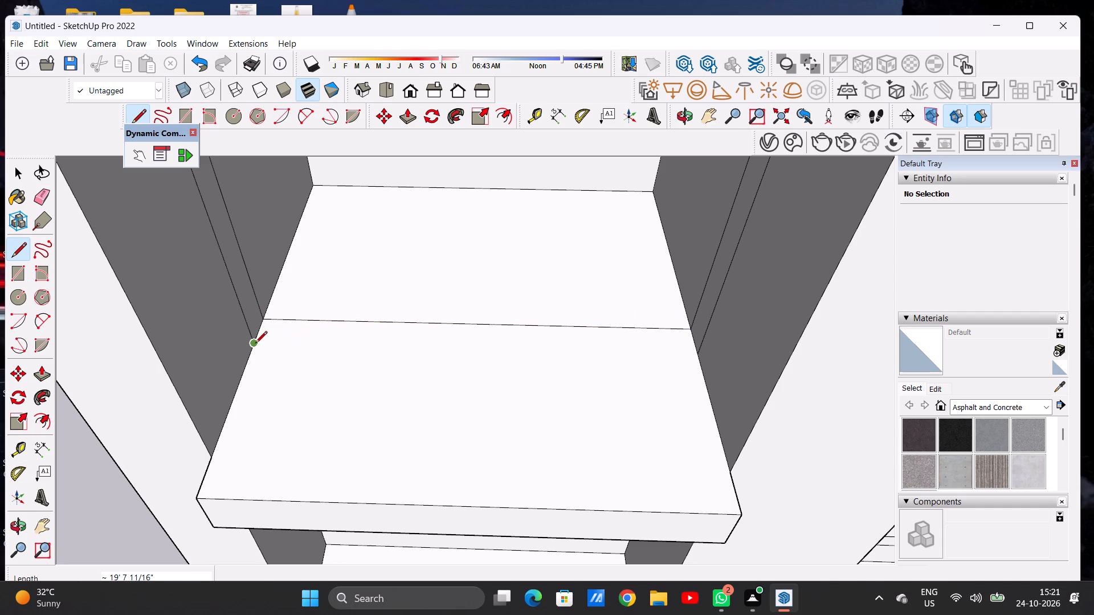
left_click(255, 344)
left_click(702, 350)
Draw two parallel lines about 21' 8" long across the right bay's roof slab top, joining the matching vertical seam lines on the flanking piers.
scroll(300, 351, "down", 2)
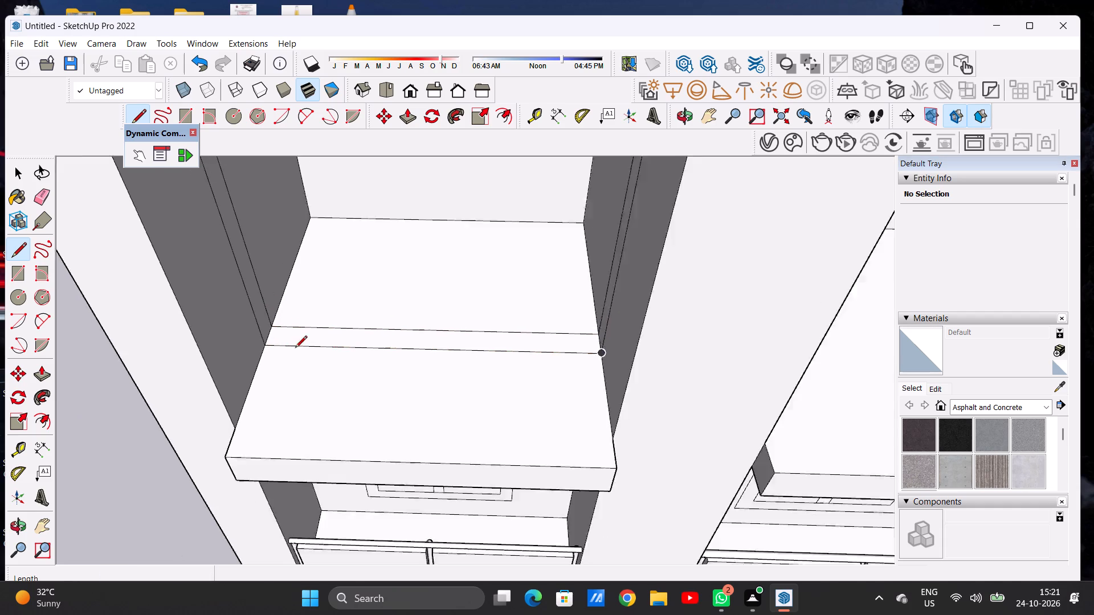
scroll(295, 348, "down", 16)
scroll(425, 318, "up", 19)
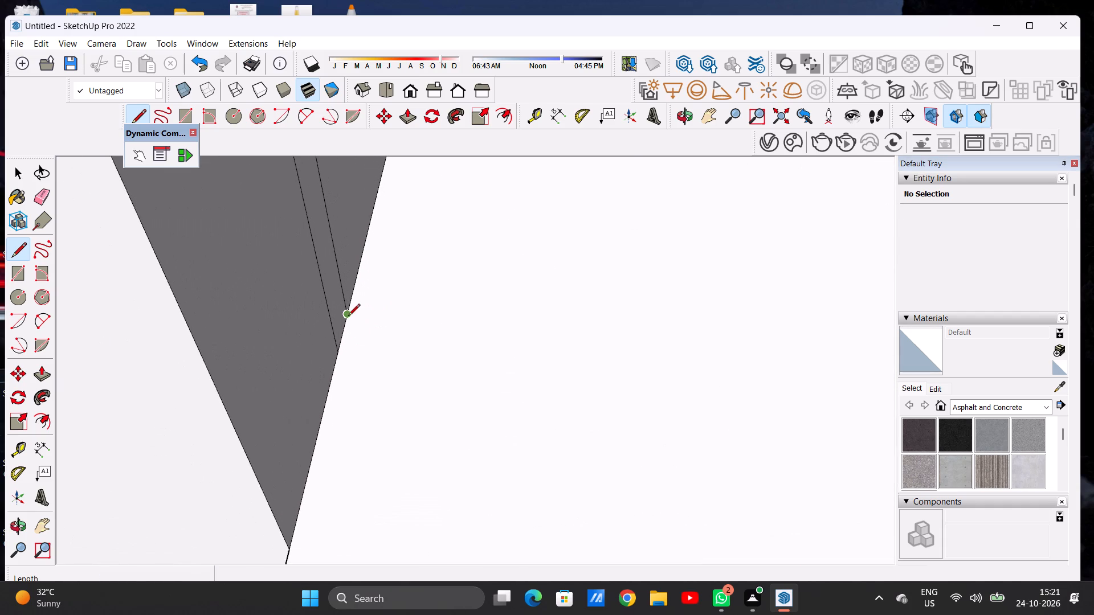
left_click(349, 318)
scroll(494, 326, "down", 8)
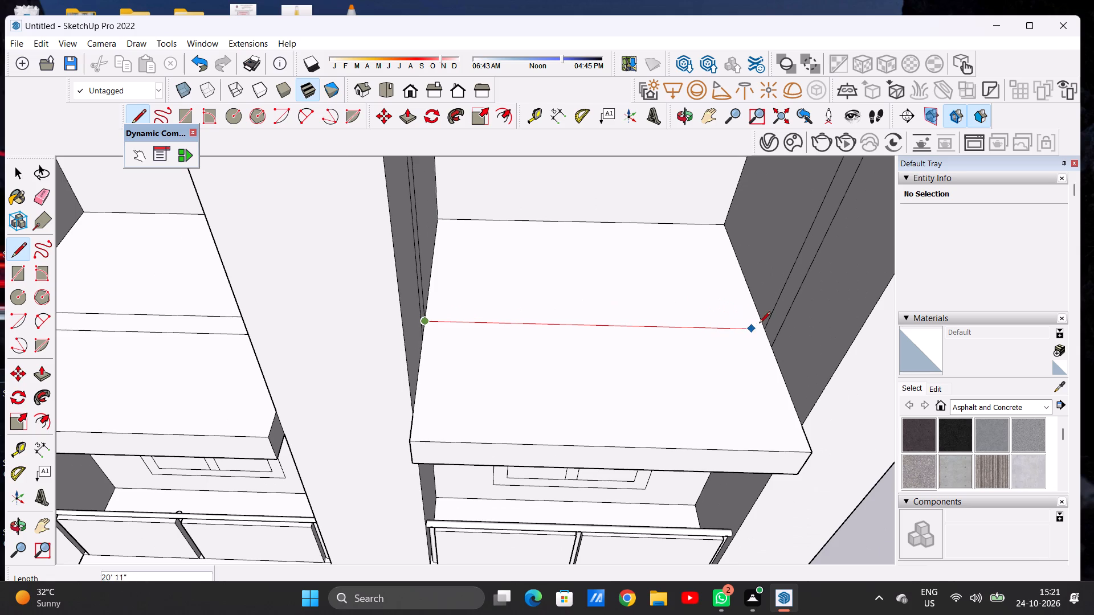
left_click(769, 324)
scroll(528, 382, "up", 6)
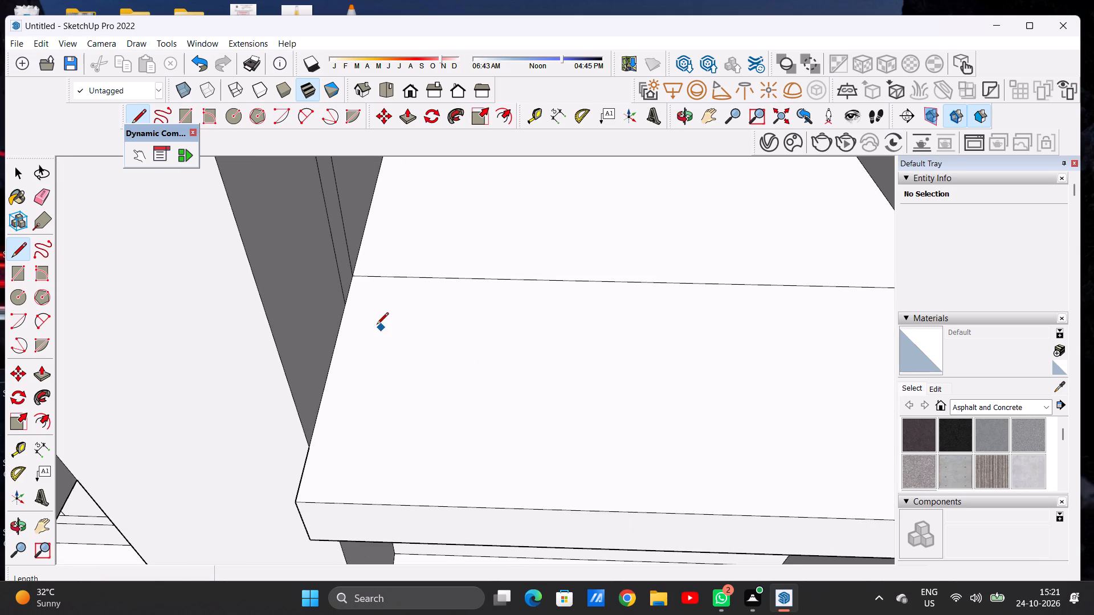
left_click(349, 302)
scroll(462, 312, "down", 11)
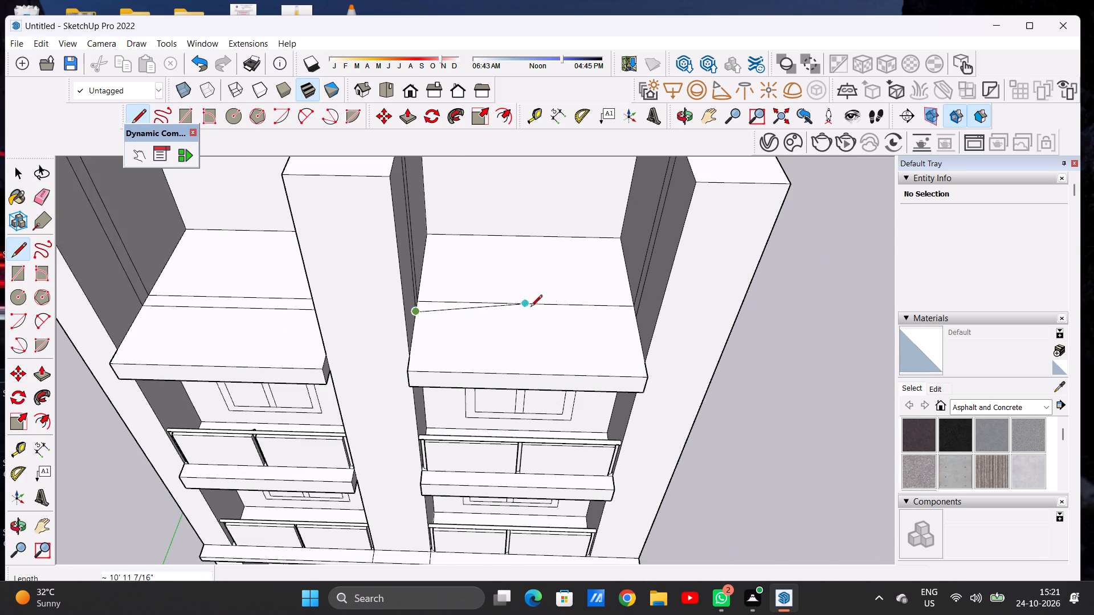
scroll(590, 307, "up", 8)
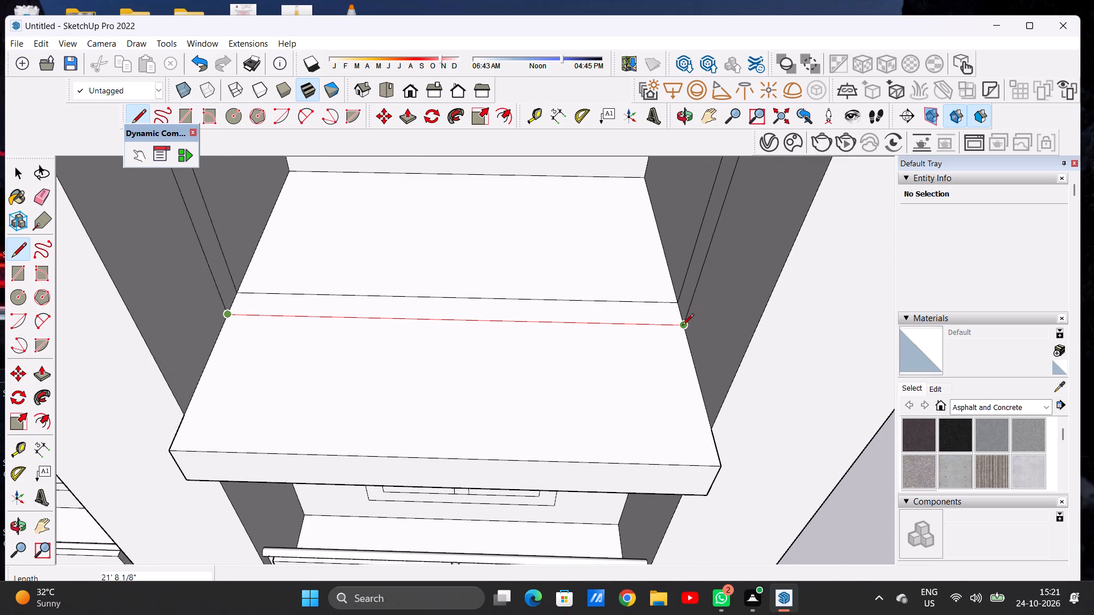
left_click(682, 326)
key("space")
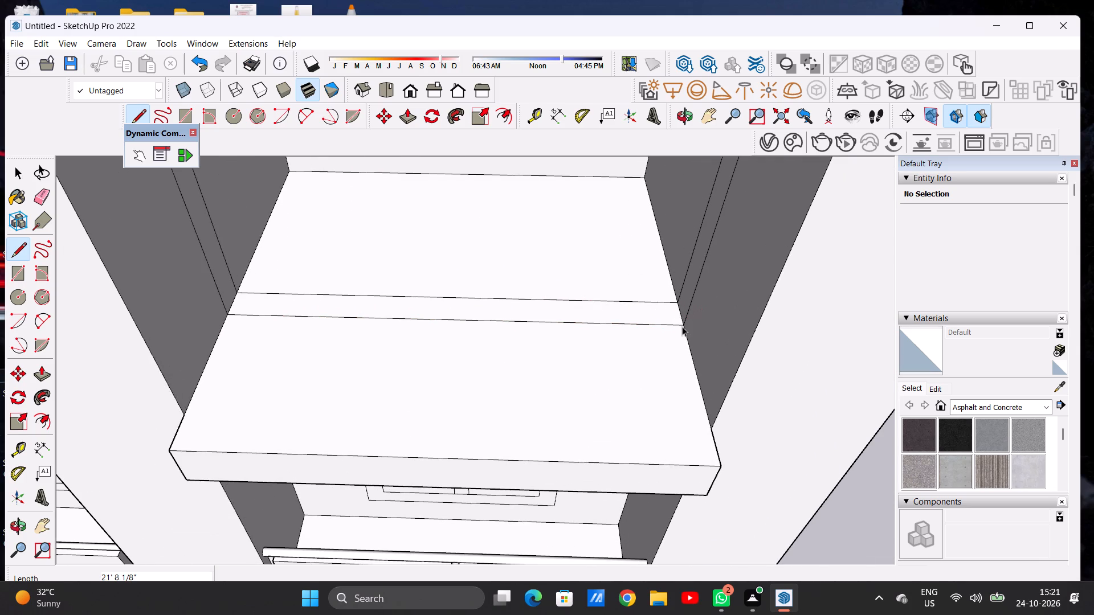
Push/Pull the narrow strip on the right bay's roof slab up 18' 9 1/2" to the pier tops, forming a wall.
scroll(595, 333, "down", 17)
scroll(624, 326, "up", 7)
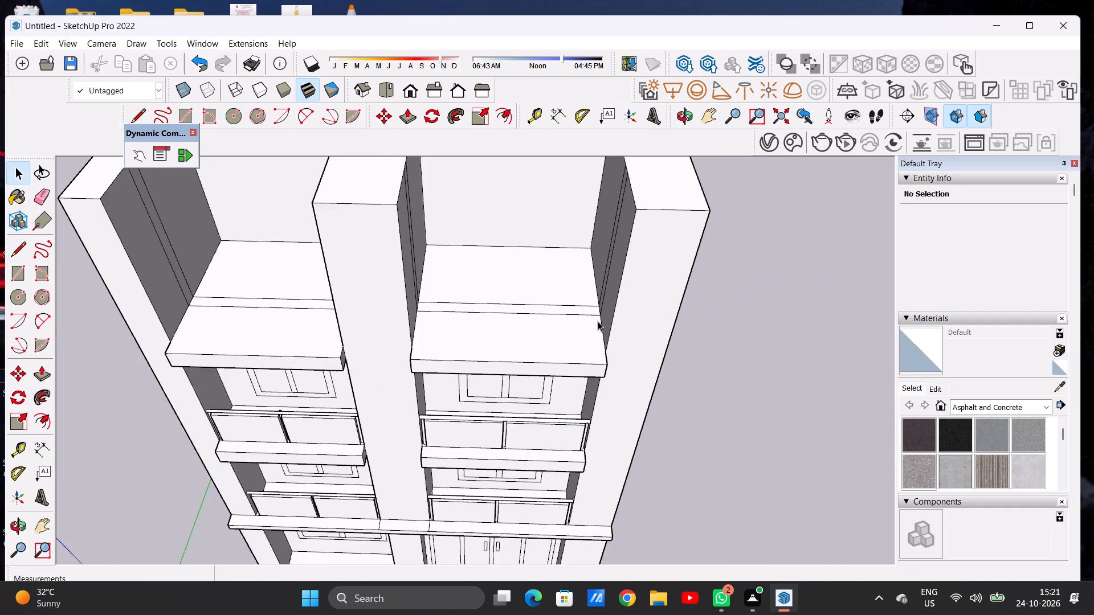
scroll(598, 321, "up", 4)
key("p")
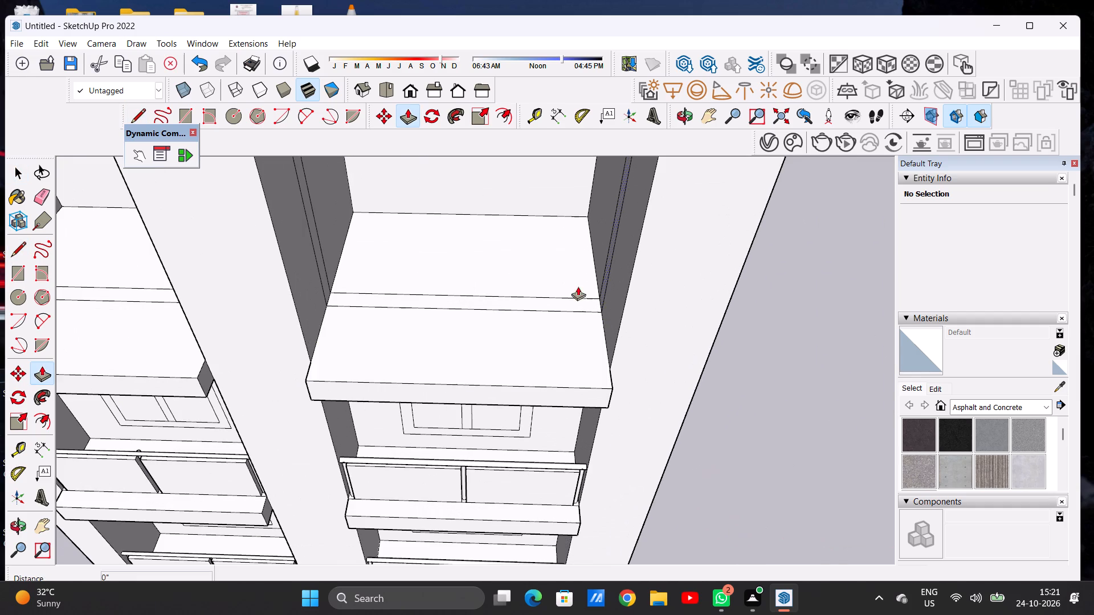
scroll(612, 305, "up", 6)
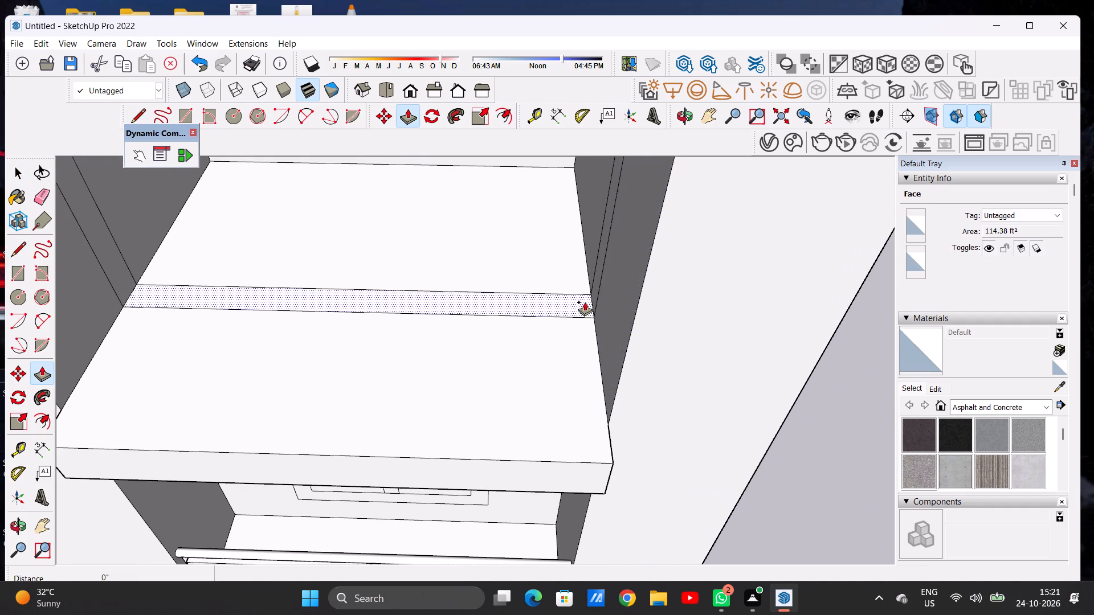
left_click(585, 302)
scroll(590, 257, "down", 6)
scroll(589, 271, "up", 1)
scroll(589, 273, "down", 13)
scroll(606, 200, "up", 6)
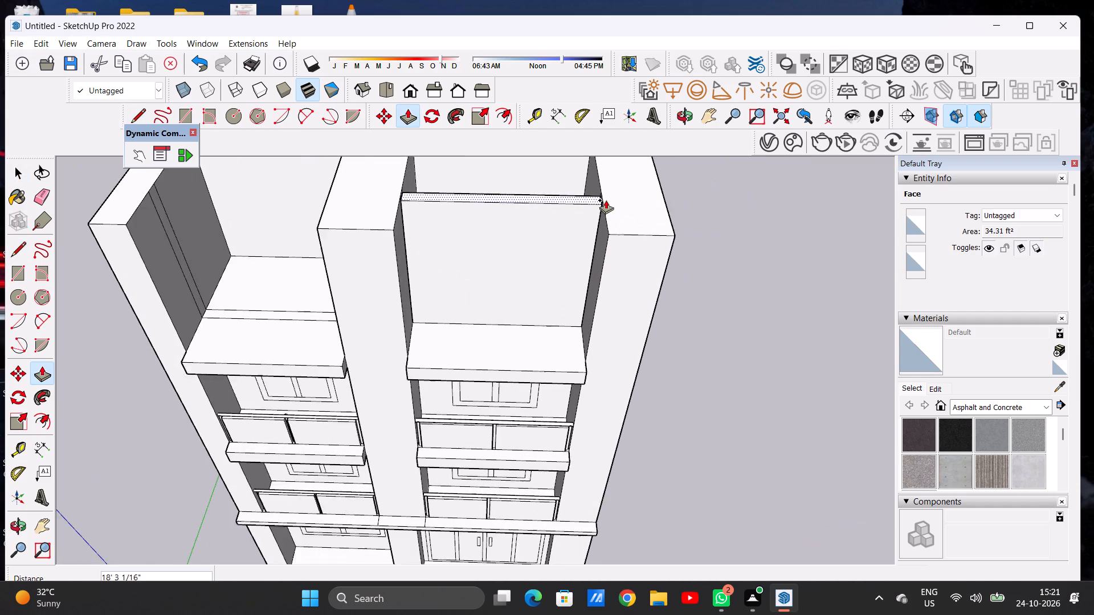
left_click(612, 235)
Push/Pull the narrow strip on the left bay's roof slab up 18' 9 1/2" to the top of the middle pier.
scroll(613, 255, "down", 3)
scroll(614, 259, "up", 2)
scroll(614, 265, "down", 1)
scroll(328, 327, "up", 1)
scroll(334, 324, "down", 1)
scroll(339, 324, "up", 2)
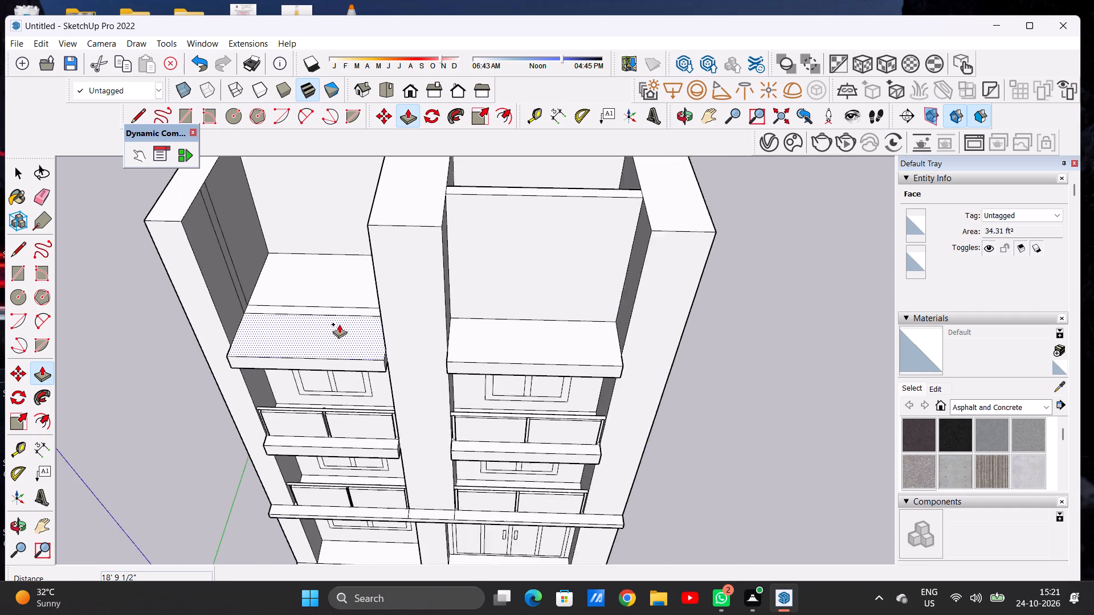
scroll(339, 324, "up", 10)
left_click(370, 305)
scroll(431, 224, "down", 14)
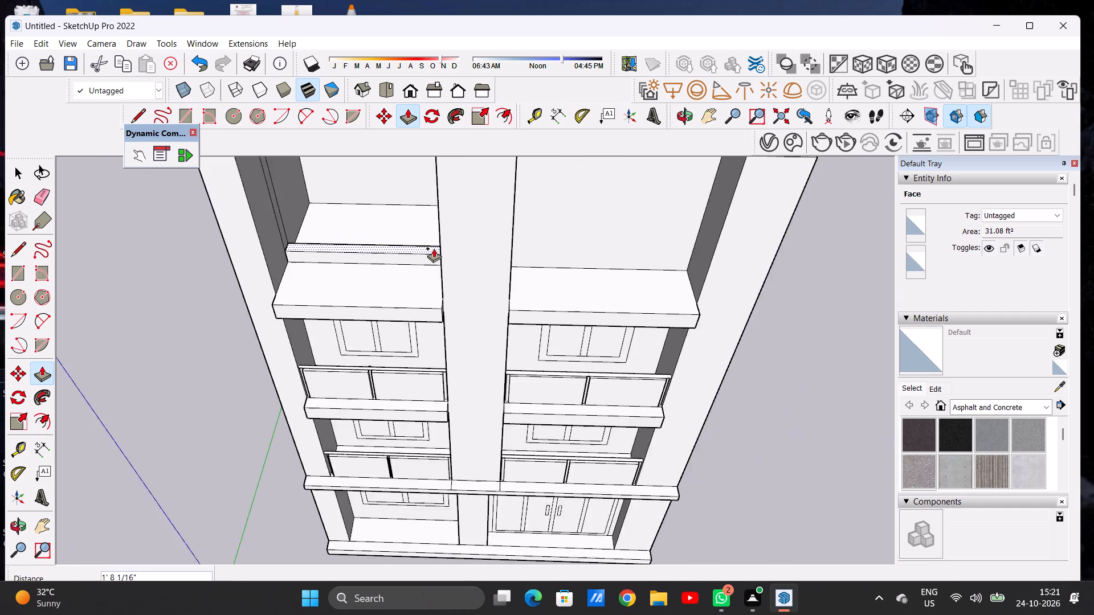
scroll(434, 248, "down", 7)
scroll(438, 176, "up", 6)
scroll(438, 176, "down", 1)
scroll(438, 176, "up", 5)
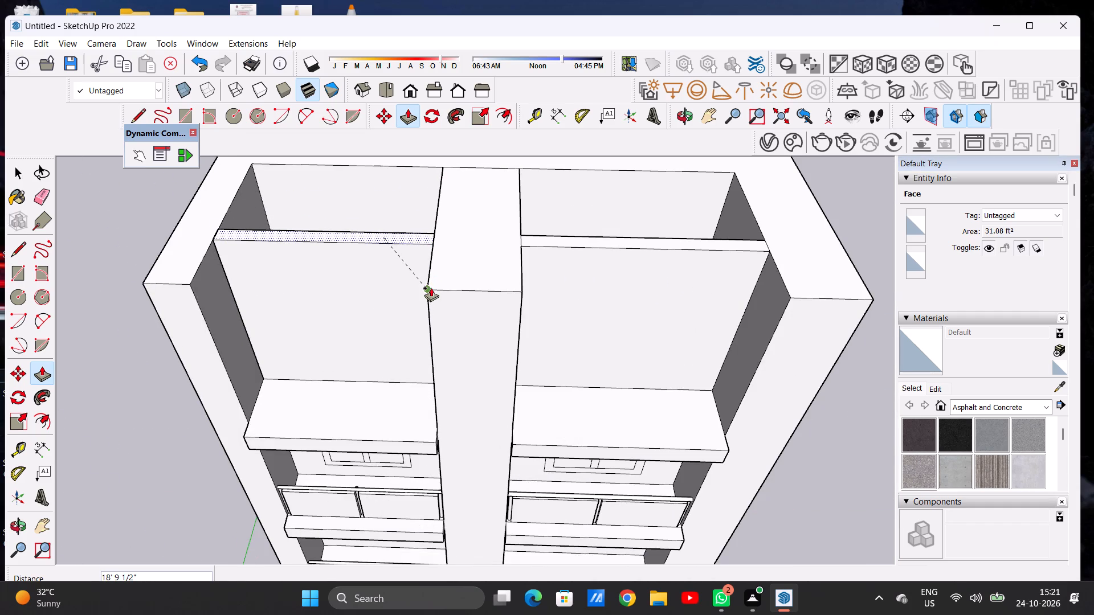
left_click(431, 288)
key("space")
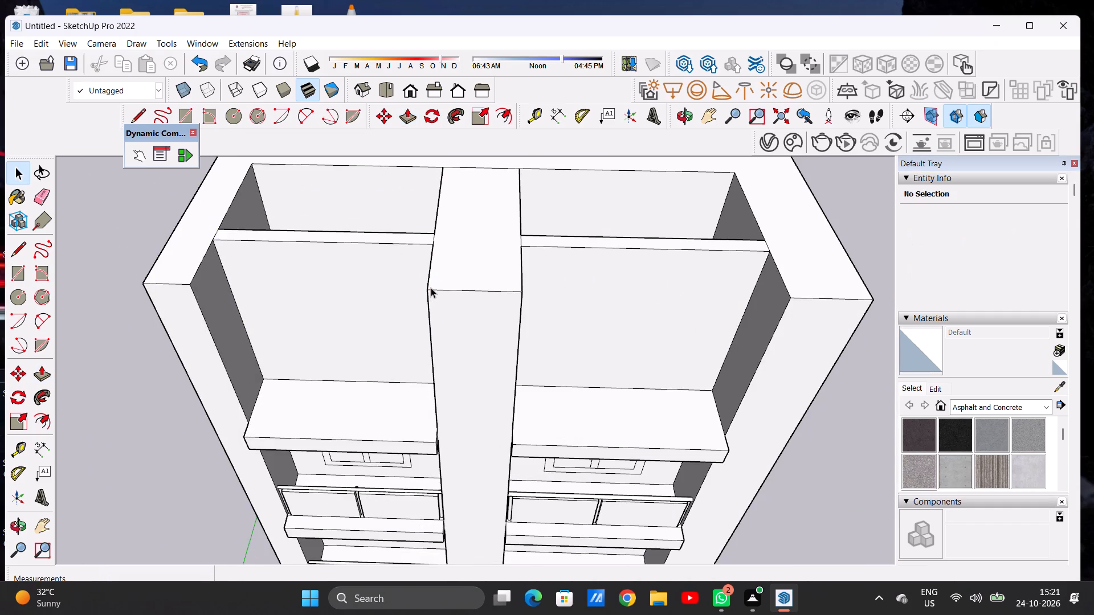
Draw a window rectangle about 12' 11" by 11' 1" on the left bay's new upper wall.
scroll(428, 268, "down", 13)
middle_click_drag(396, 302, 406, 175)
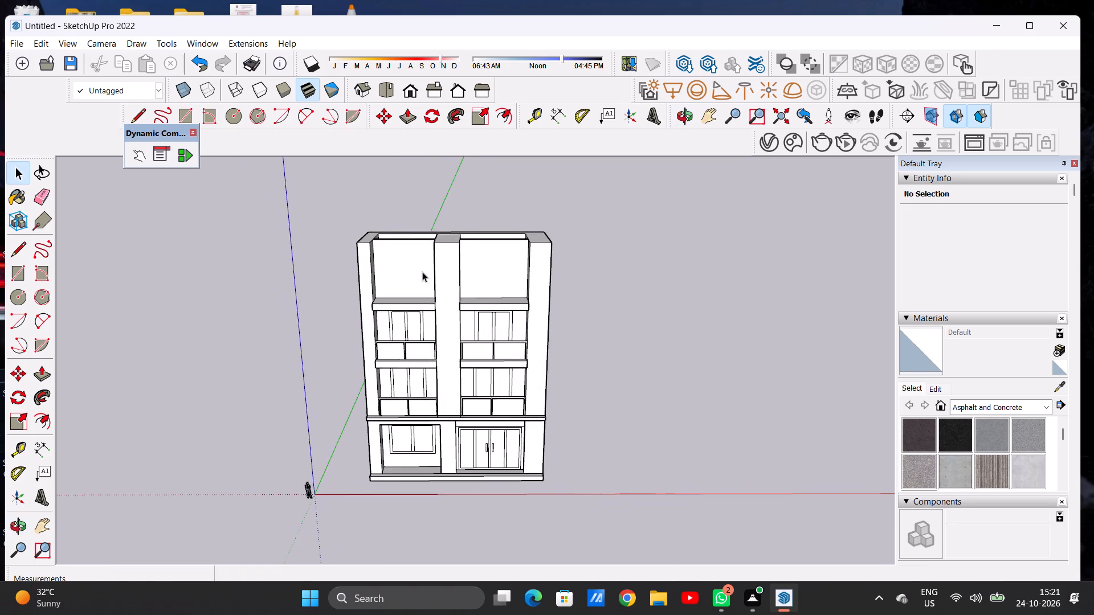
scroll(422, 277, "up", 5)
middle_click_drag(419, 285, 422, 239)
scroll(422, 239, "up", 5)
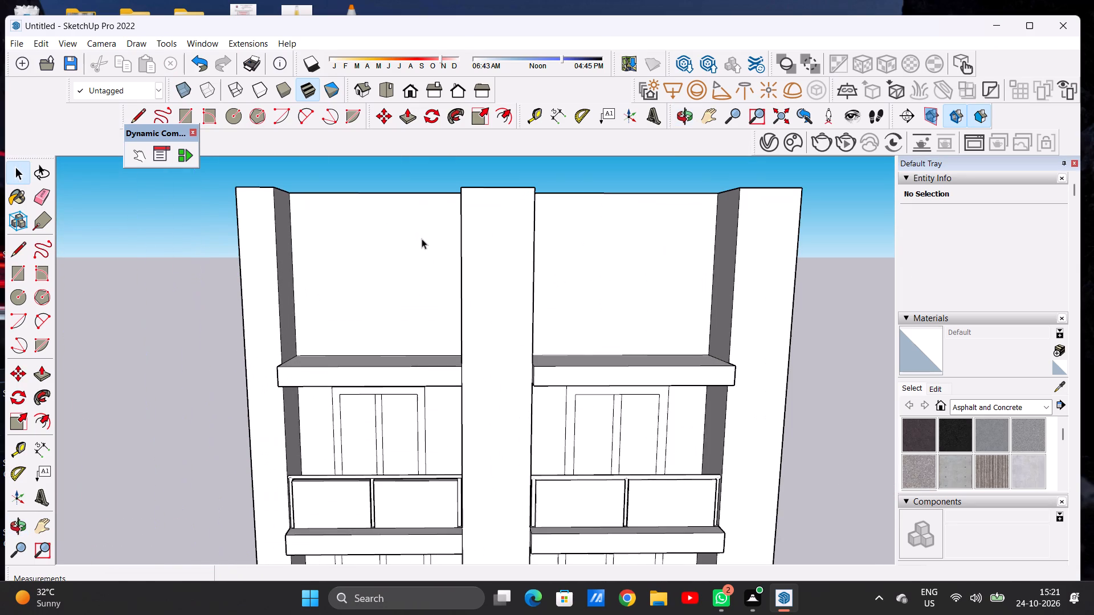
scroll(419, 282, "down", 9)
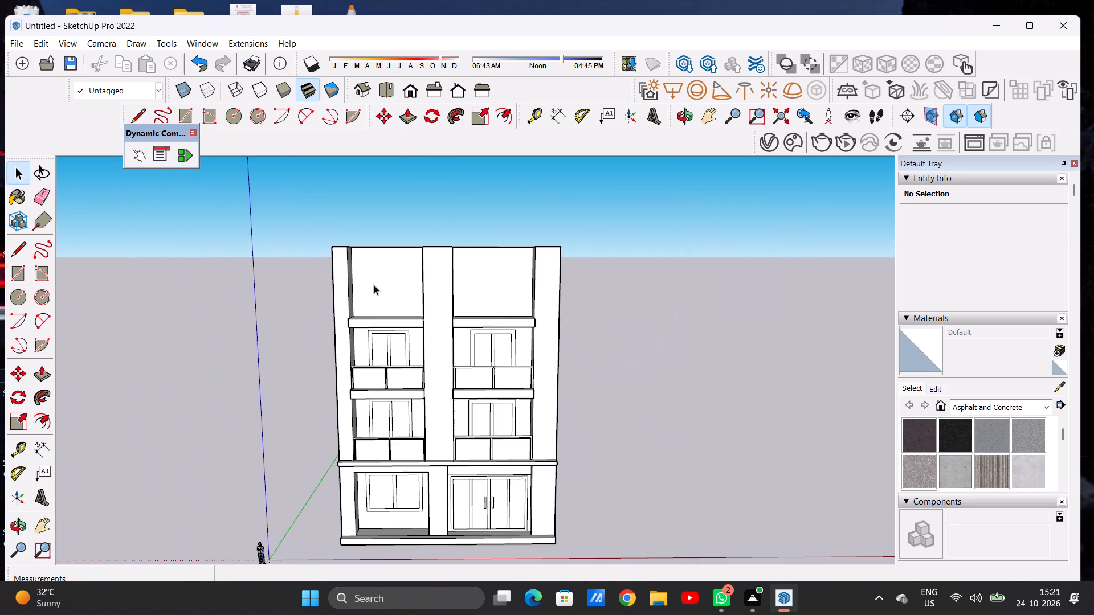
middle_click_drag(404, 300, 402, 294)
scroll(402, 287, "up", 7)
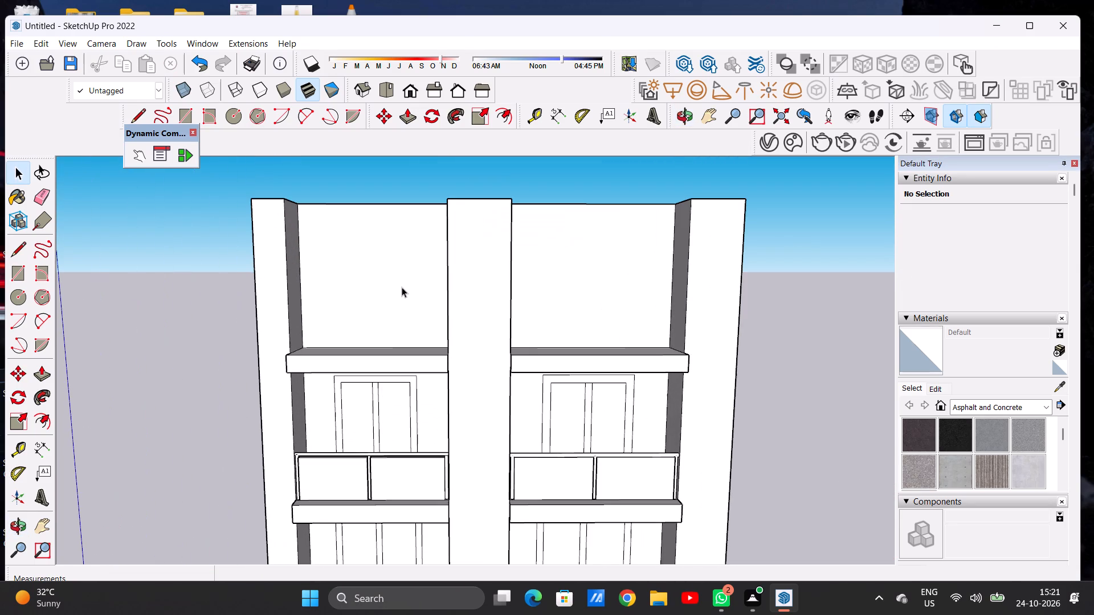
key("r")
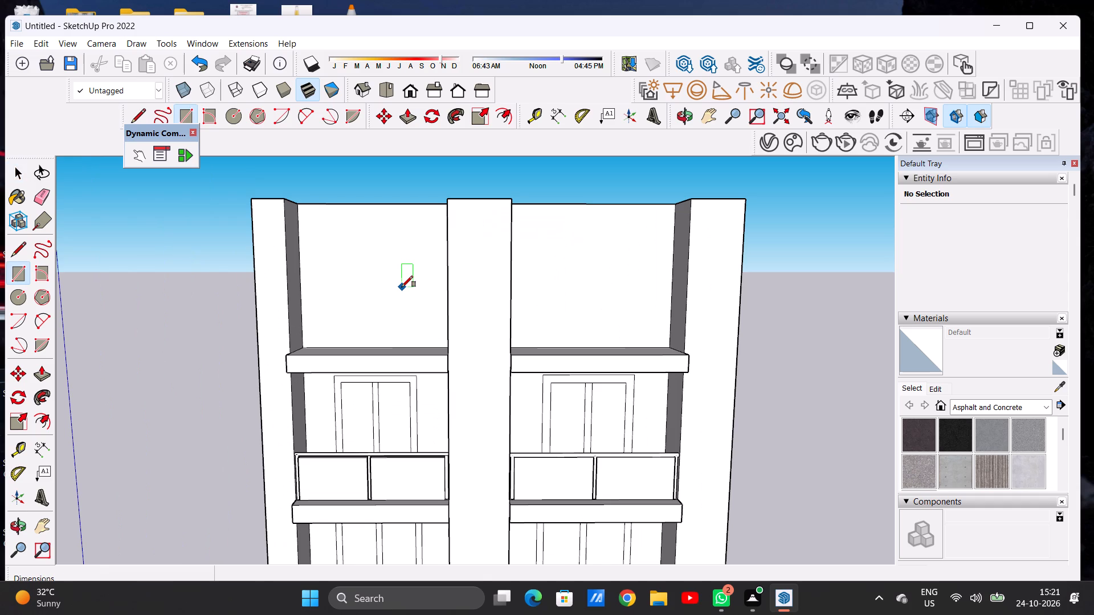
left_click(319, 222)
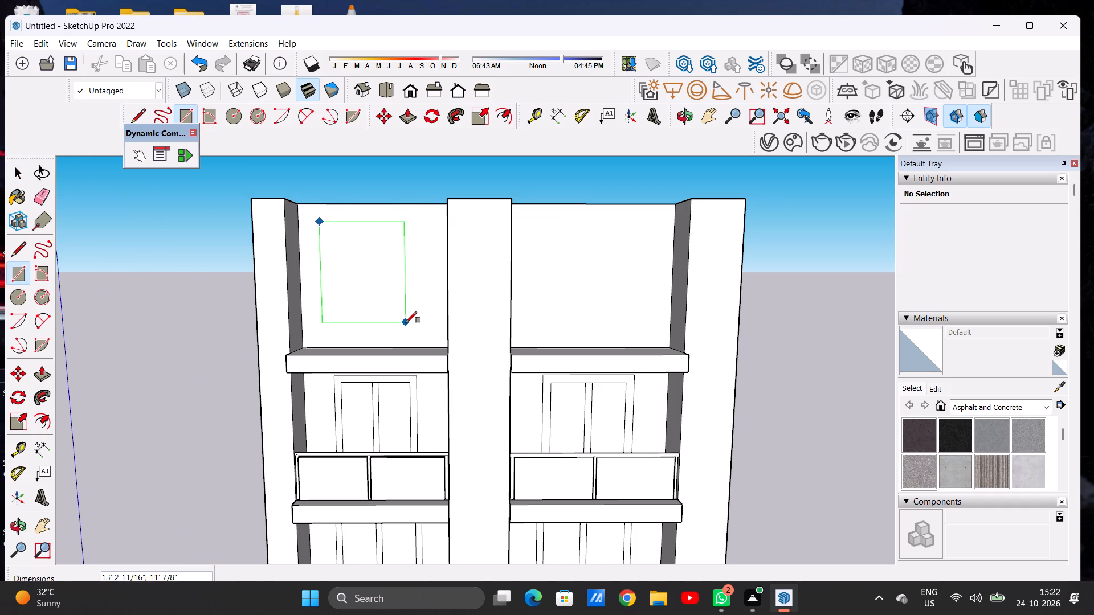
left_click(406, 321)
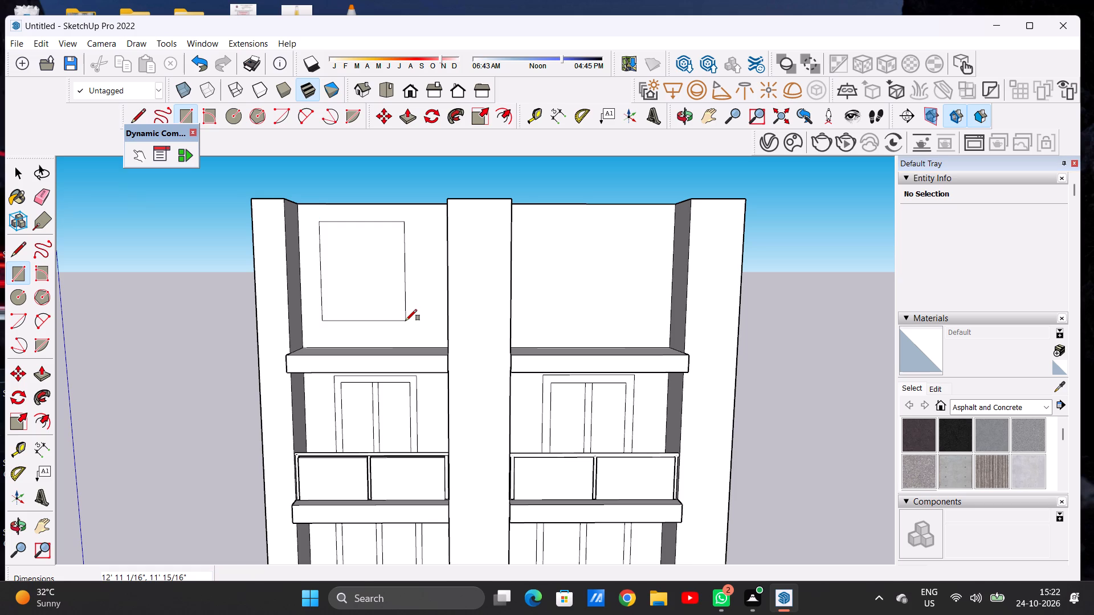
key("space")
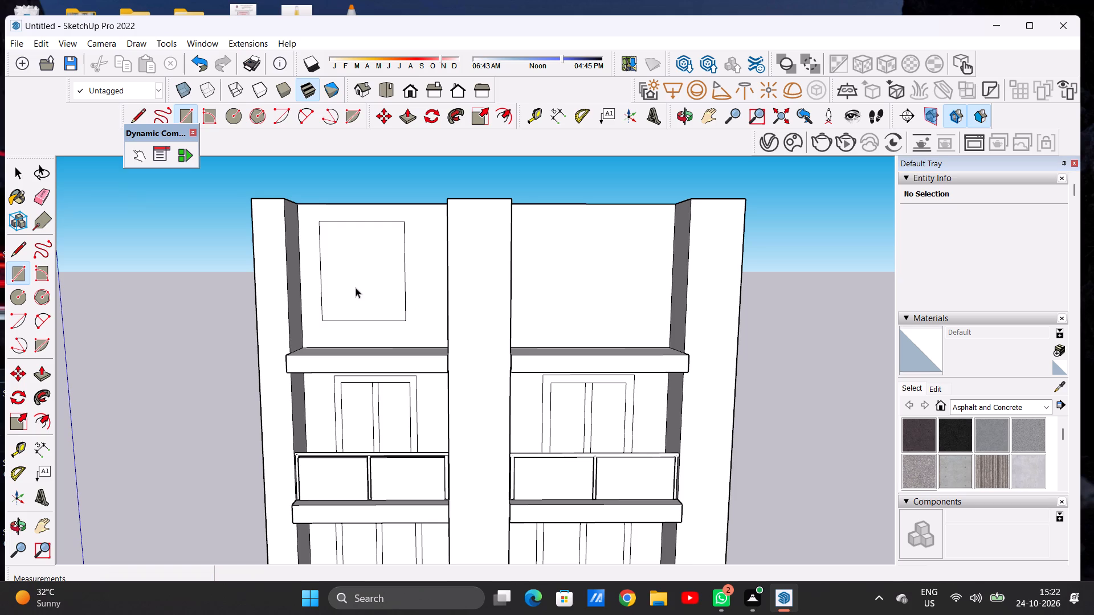
Move the window rectangle slightly sideways along the wall toward the middle pier to centre it in the left bay.
double_click(356, 288)
key("m")
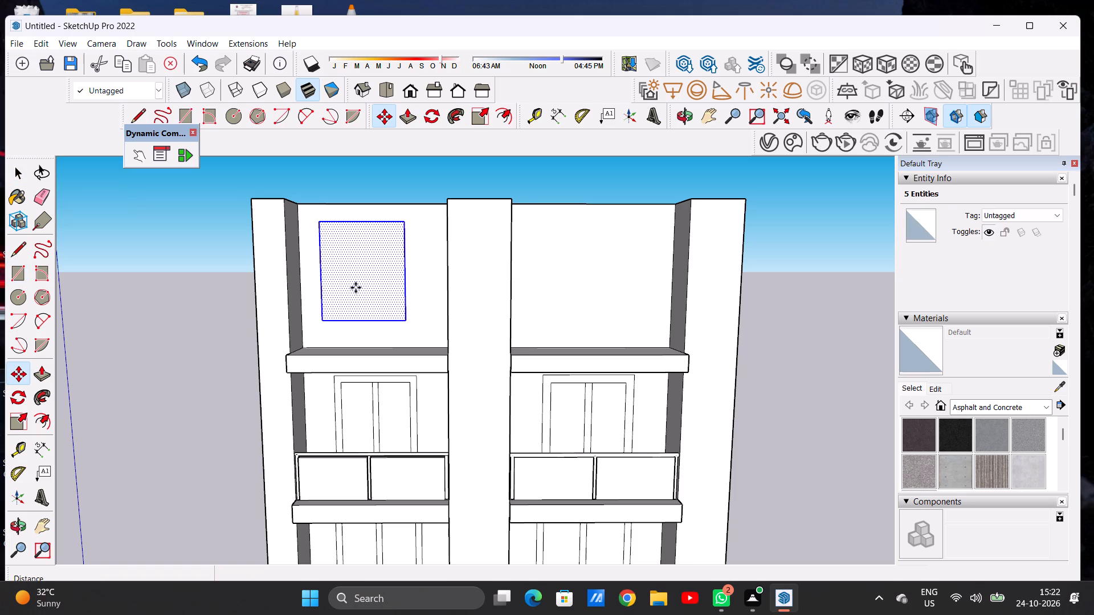
left_click(405, 318)
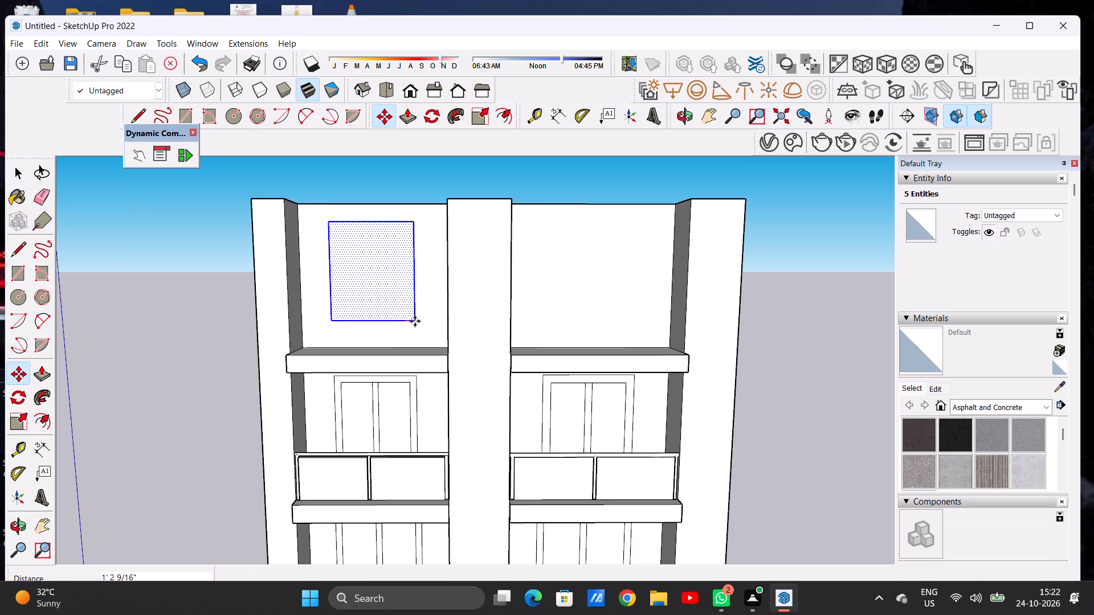
left_click(412, 323)
key("space")
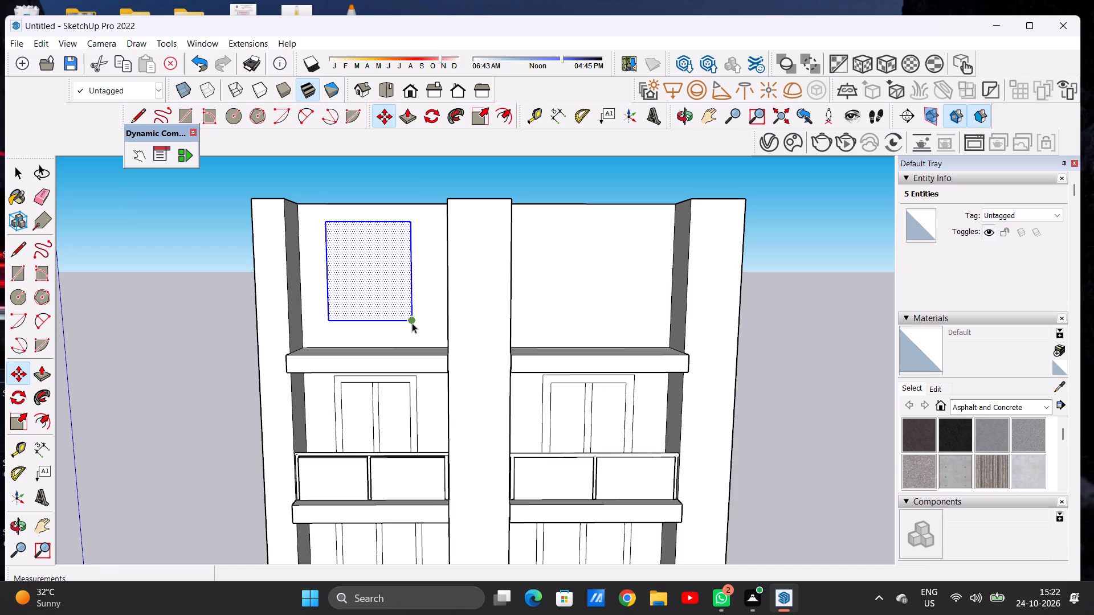
left_click(423, 186)
Offset the window rectangle's edges inward to form a narrow frame border.
scroll(424, 243, "down", 6)
scroll(398, 245, "up", 5)
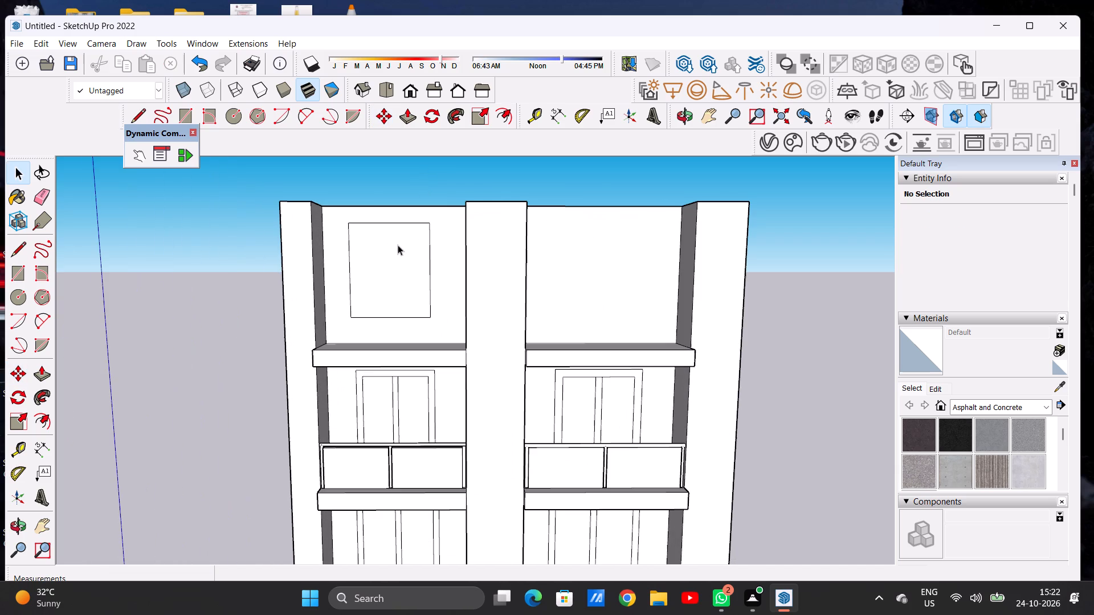
type("OF")
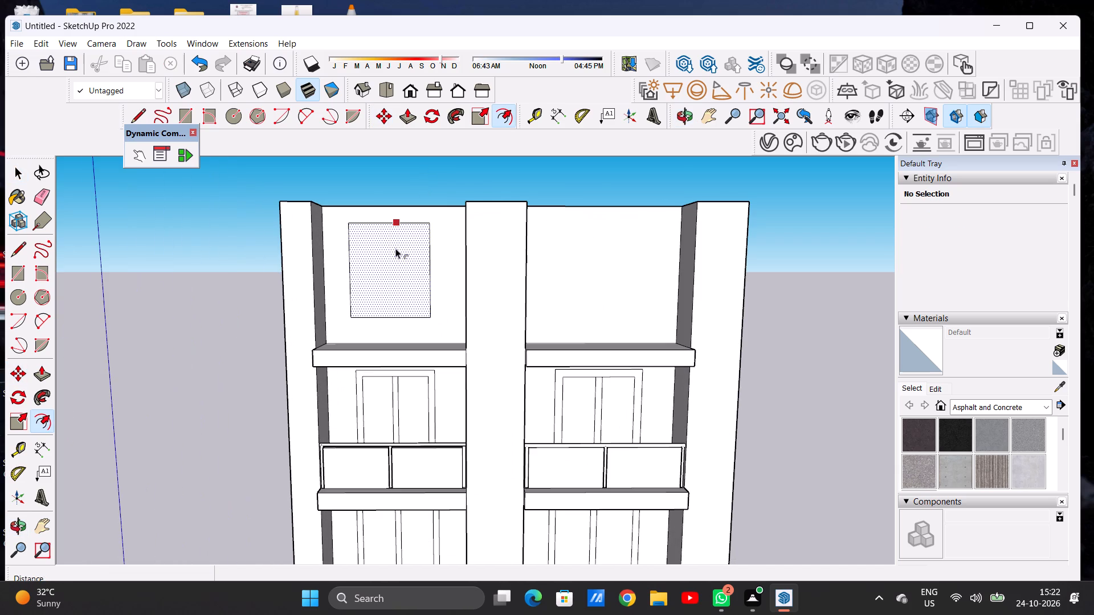
left_click(384, 240)
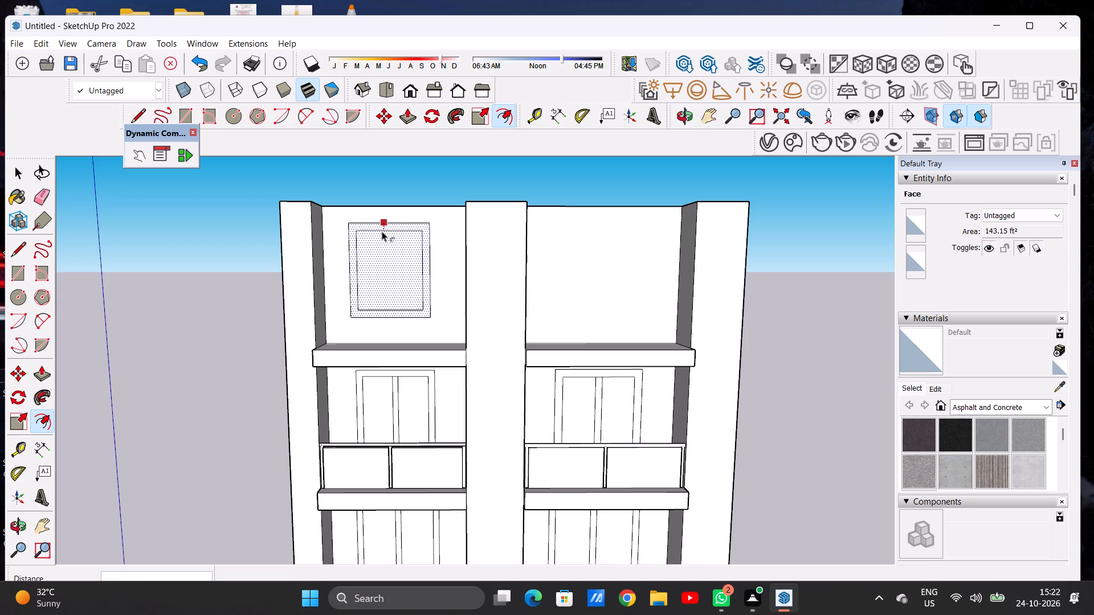
left_click(382, 229)
key("space")
Draw two closely spaced vertical lines about 11' 2" long down the middle of the left bay's upper window to form its mullion.
type("L")
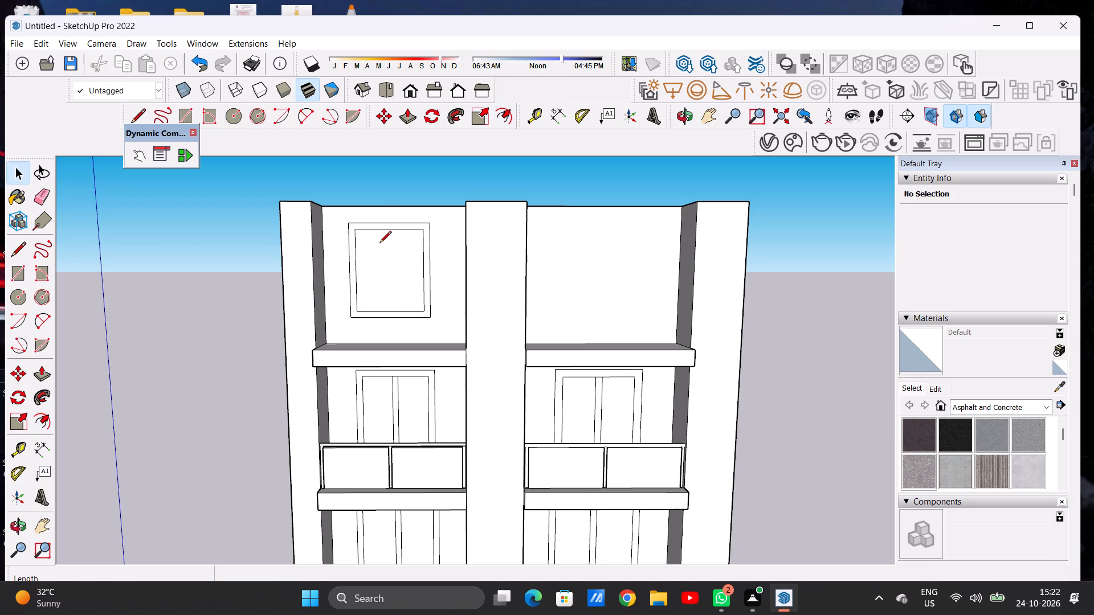
scroll(407, 337, "up", 5)
scroll(409, 333, "down", 7)
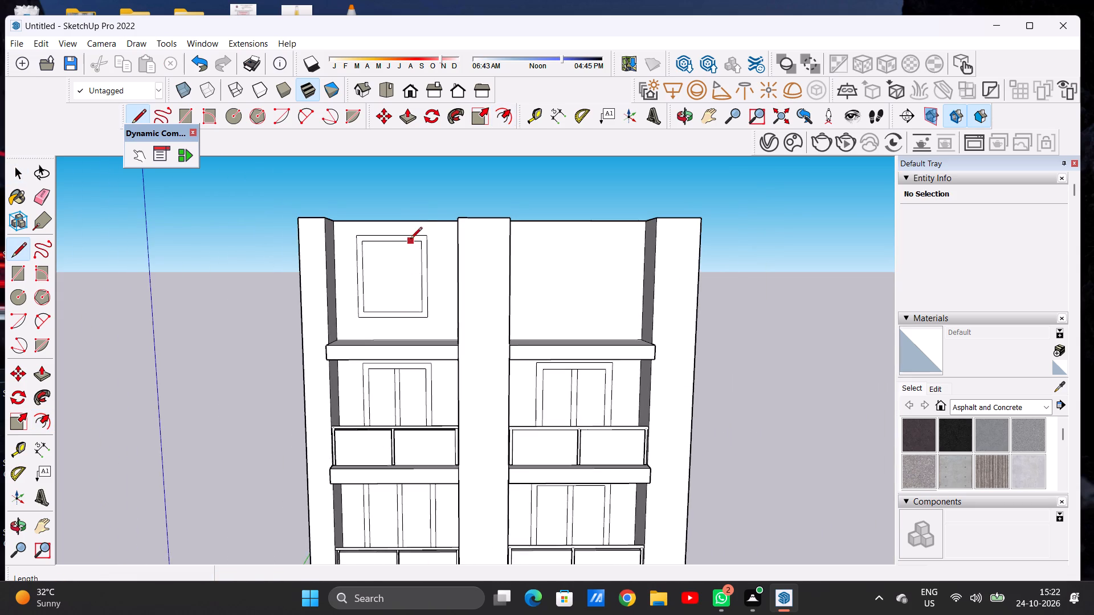
scroll(410, 240, "up", 1)
scroll(410, 240, "down", 1)
scroll(410, 240, "up", 11)
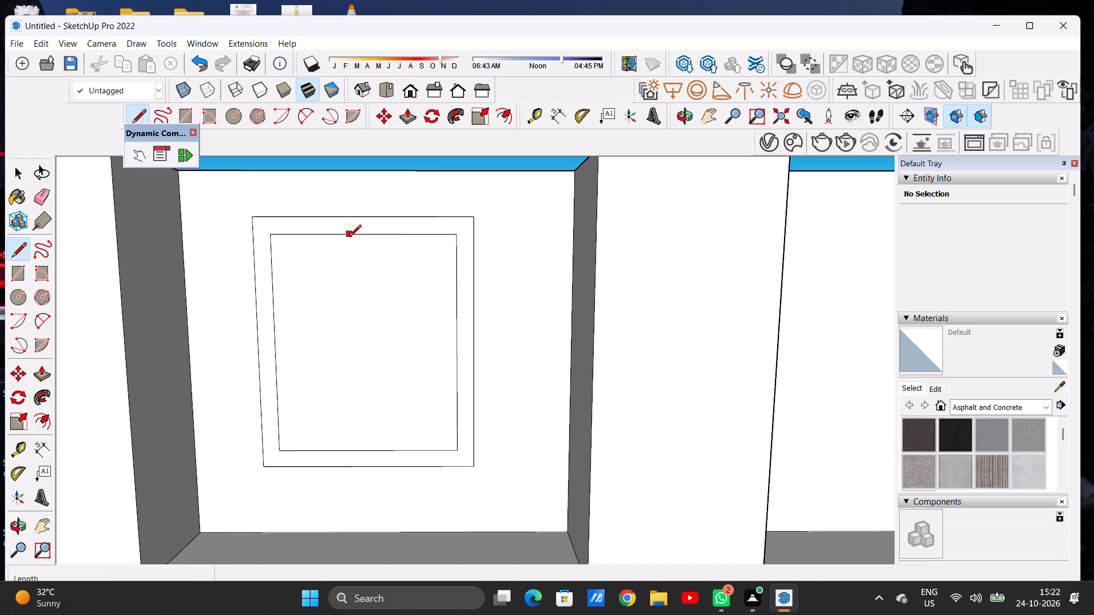
left_click(354, 236)
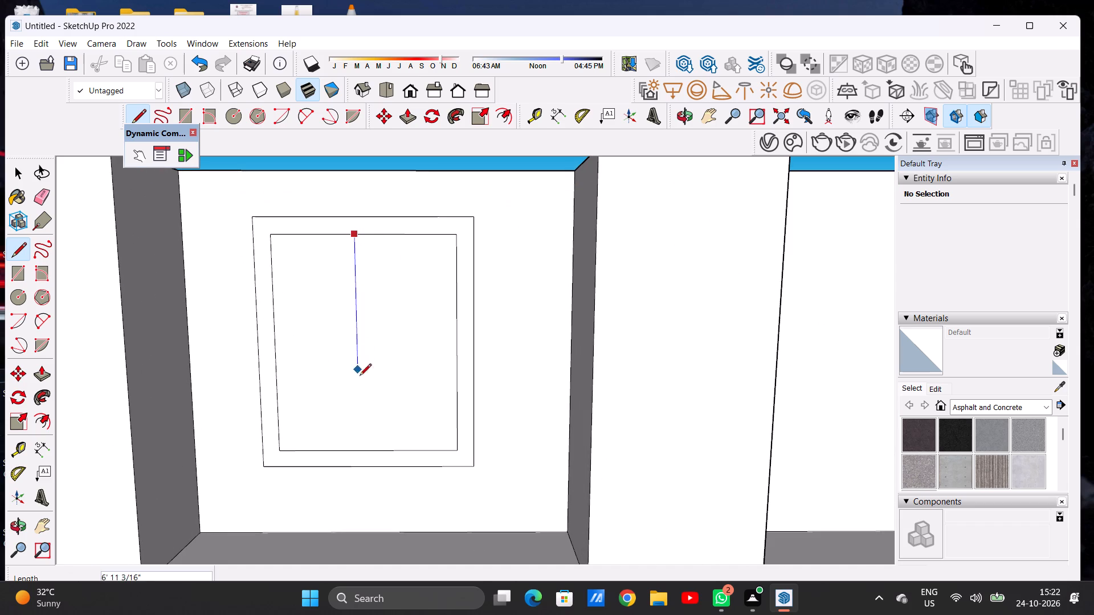
left_click(357, 449)
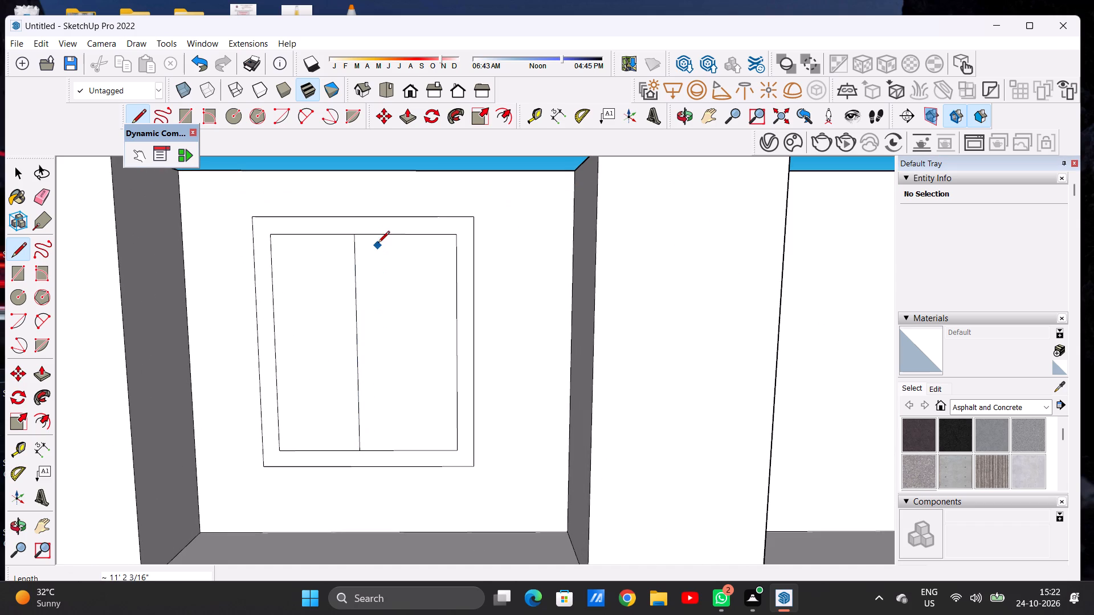
left_click(369, 235)
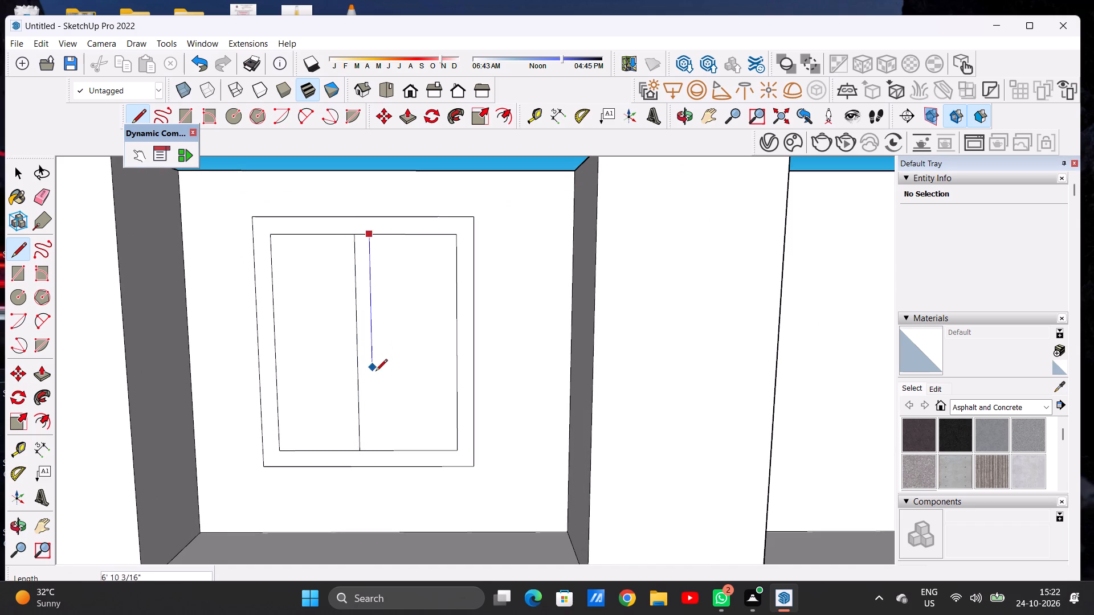
left_click(374, 446)
key("space")
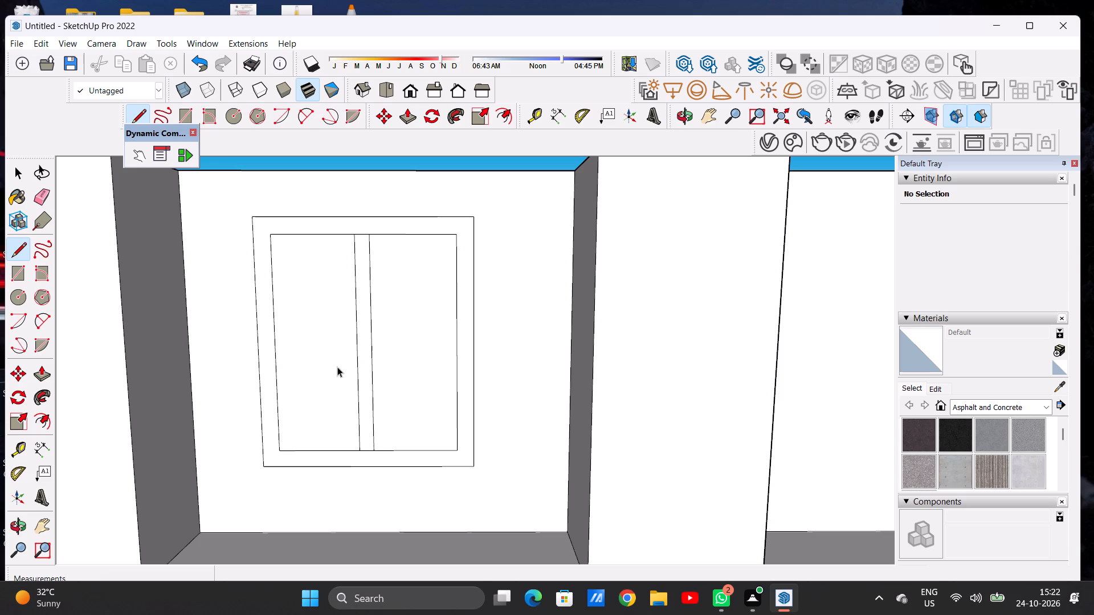
Draw a line about 19' 8" long across the left bay's upper roof slab between the front corners of the two piers.
scroll(342, 362, "down", 18)
middle_click_drag(350, 405, 350, 393)
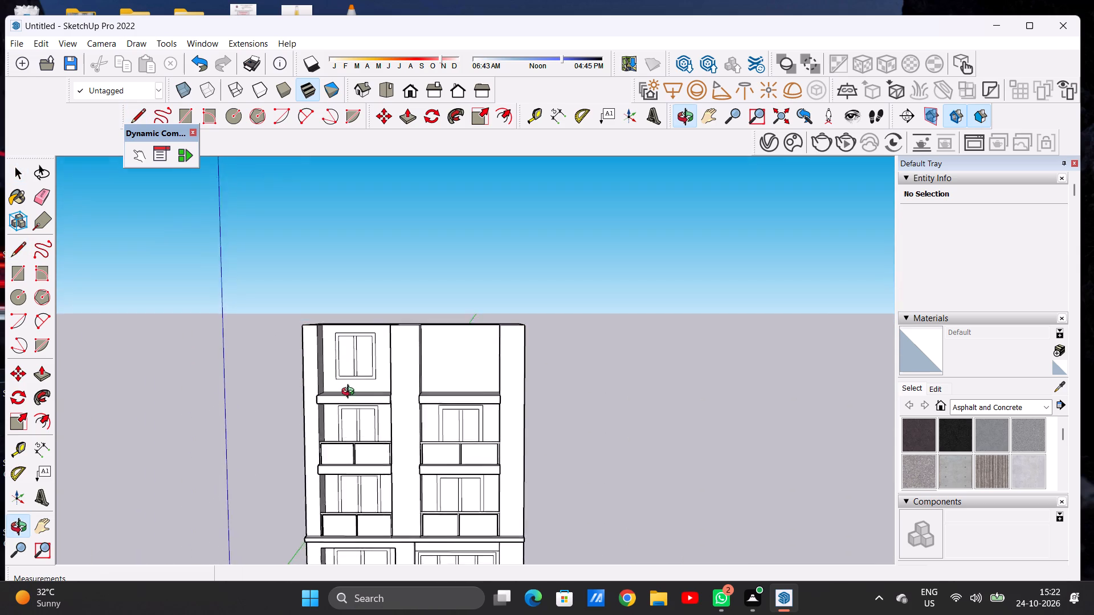
middle_click_drag(350, 393, 351, 456)
scroll(350, 387, "up", 8)
middle_click_drag(416, 374, 430, 476)
scroll(426, 443, "up", 5)
middle_click_drag(421, 427, 542, 420)
scroll(475, 395, "down", 3)
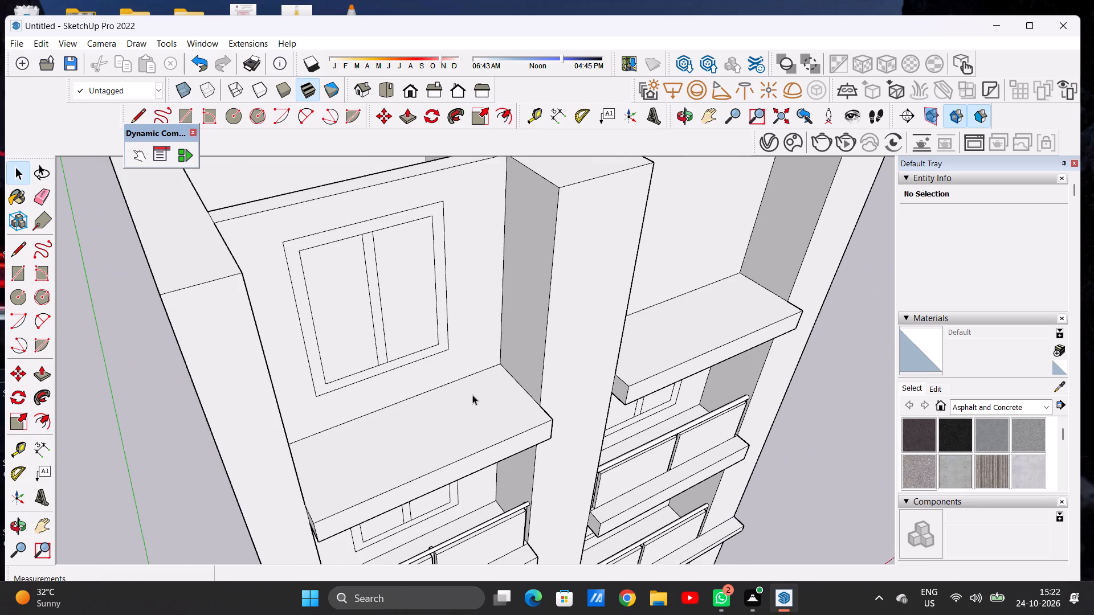
key("l")
scroll(435, 477, "up", 13)
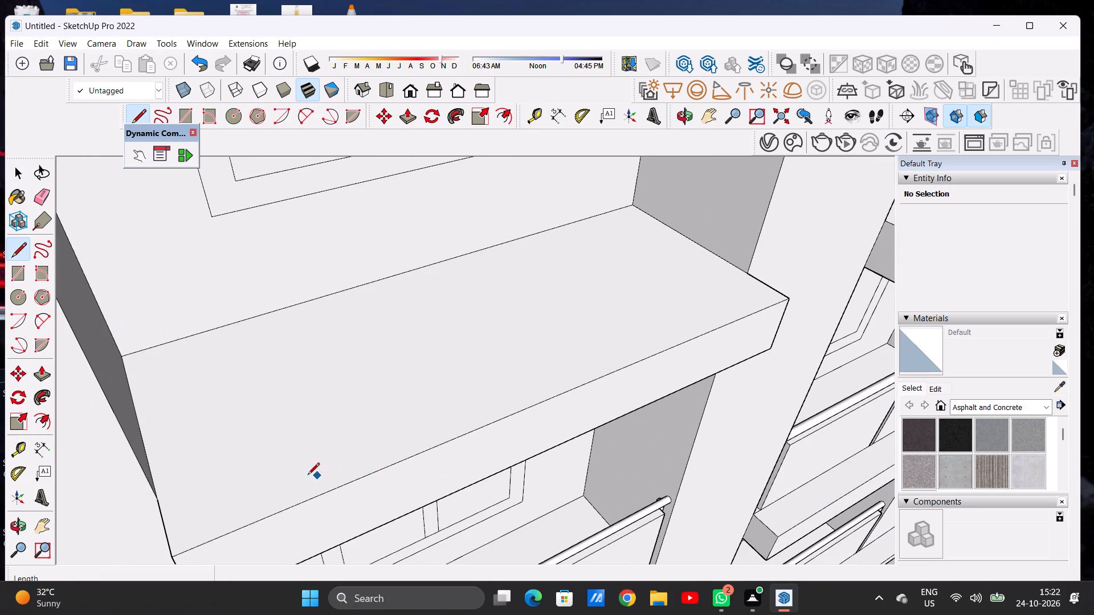
left_click(156, 500)
scroll(292, 474, "down", 8)
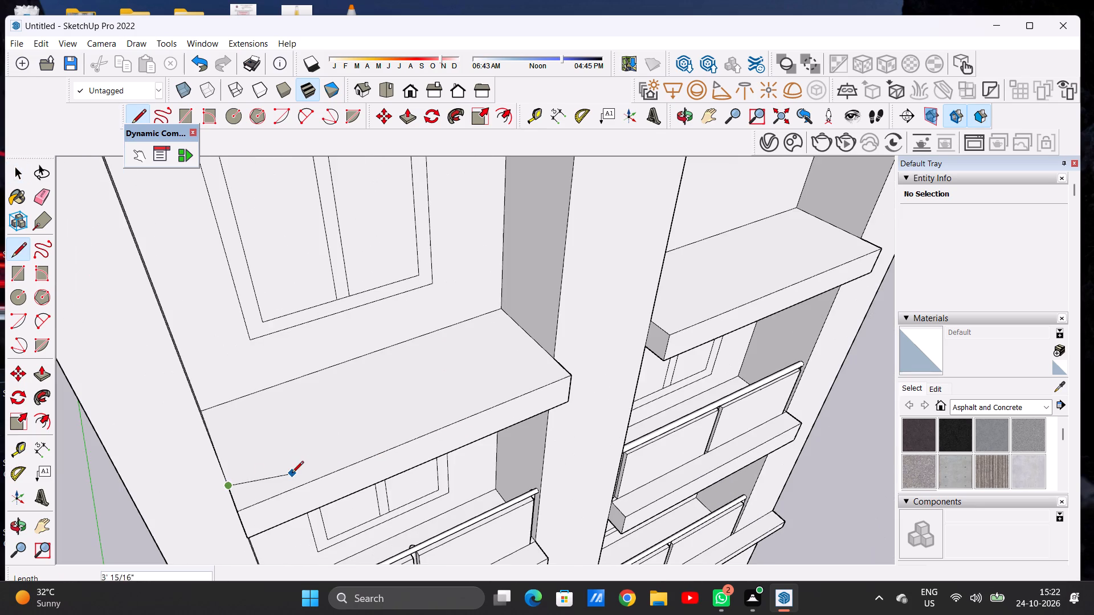
scroll(528, 388, "up", 7)
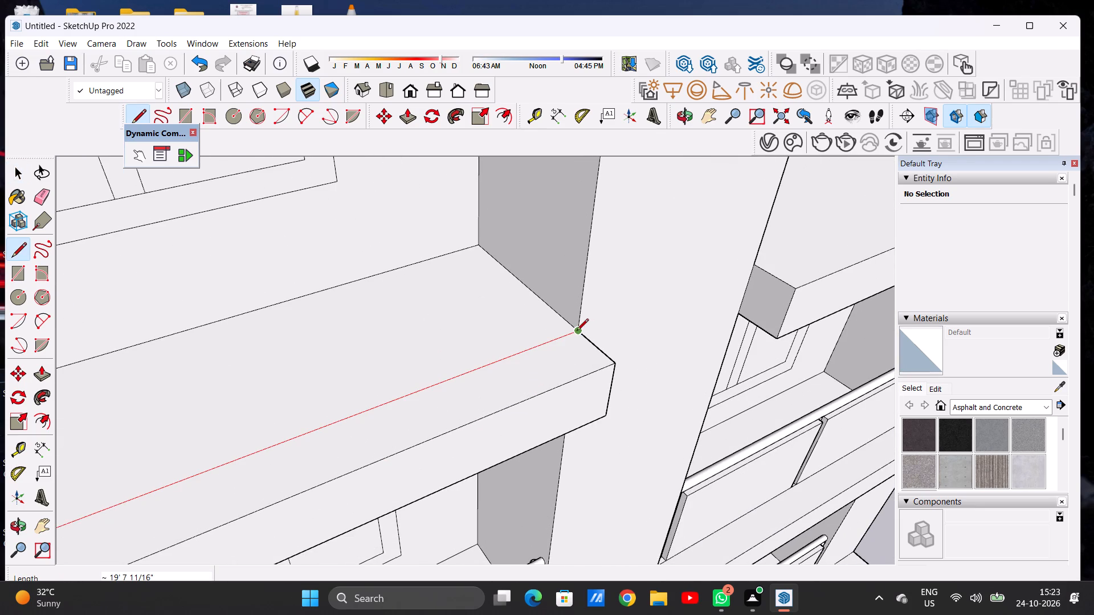
left_click(577, 331)
key("space")
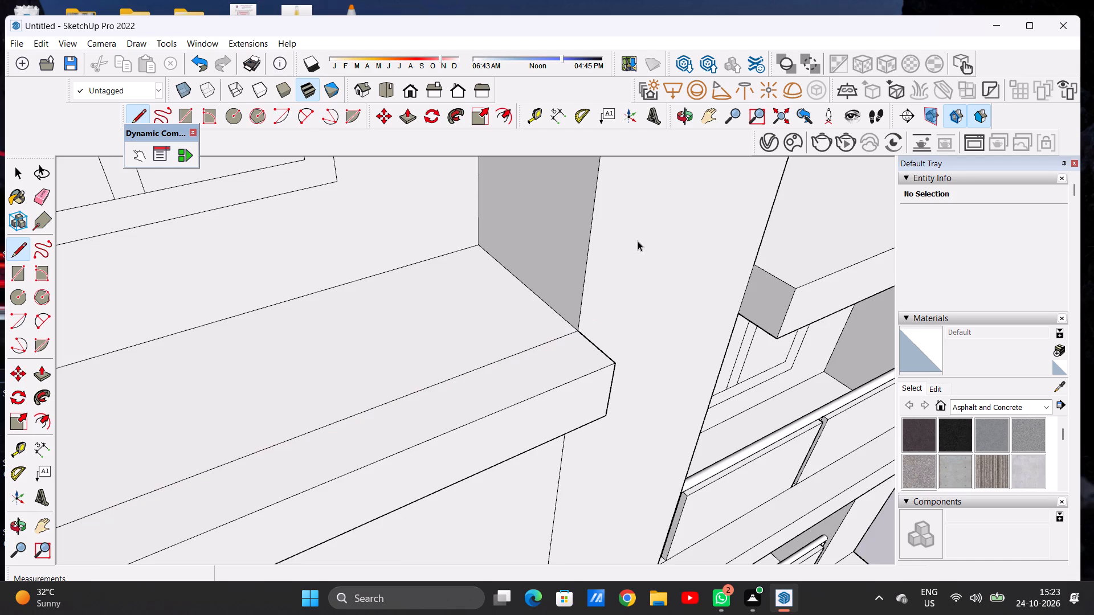
Delete the stray face covering the left bay's balcony opening beneath the upper roof slab.
scroll(340, 289, "down", 14)
scroll(372, 345, "up", 6)
left_click(370, 346)
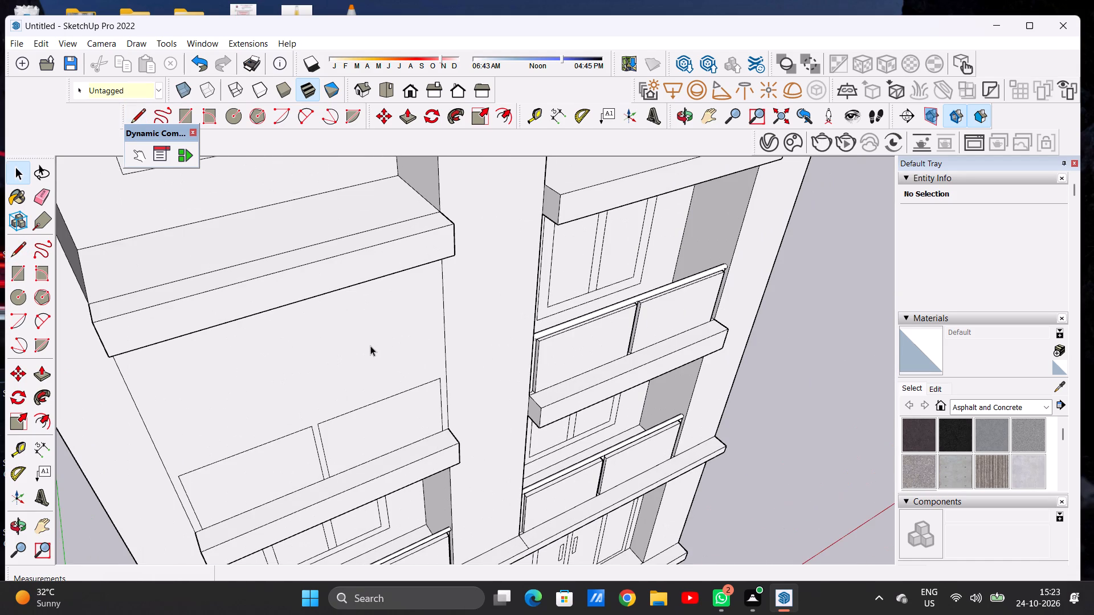
key("Delete")
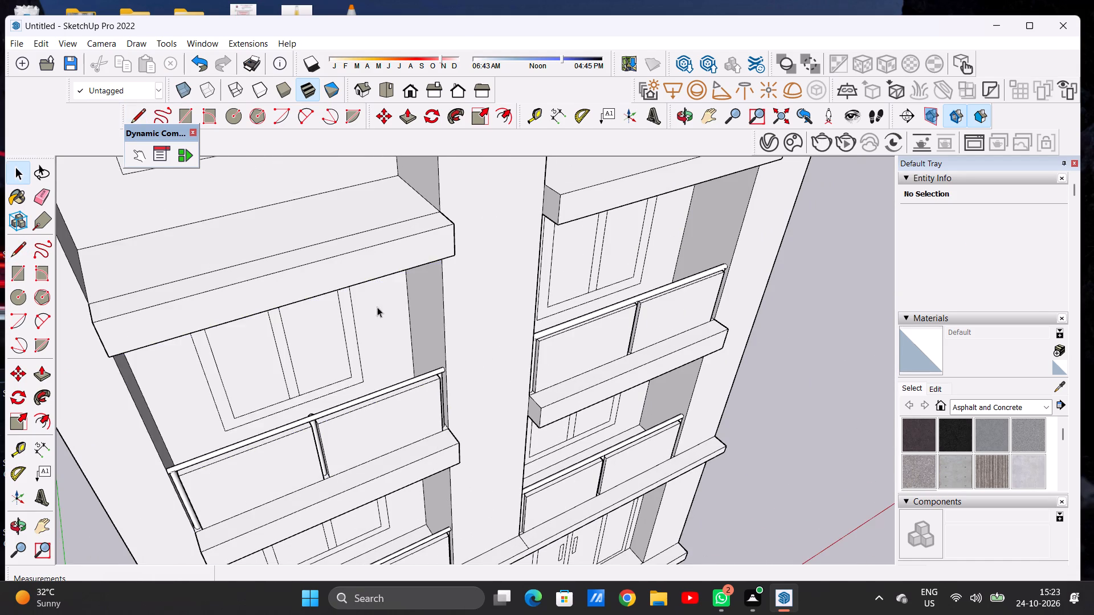
Draw a second line about 19' 8" long just behind the first on the left bay's upper slab to form a narrow railing strip.
scroll(385, 320, "down", 5)
middle_click_drag(377, 343, 285, 399)
scroll(209, 285, "up", 7)
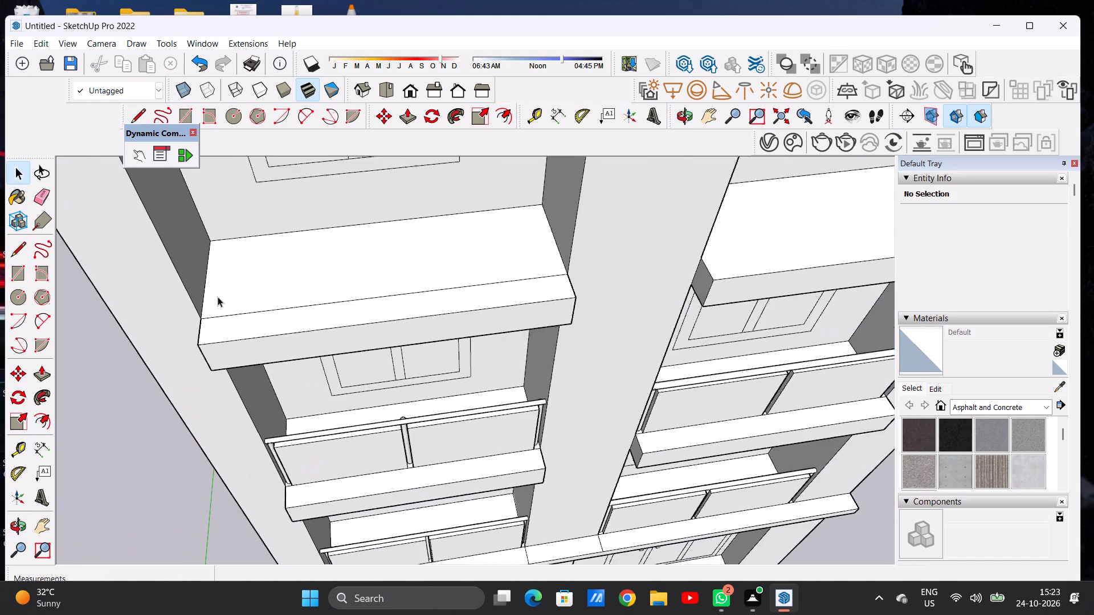
scroll(218, 297, "up", 4)
key("l")
scroll(202, 314, "up", 7)
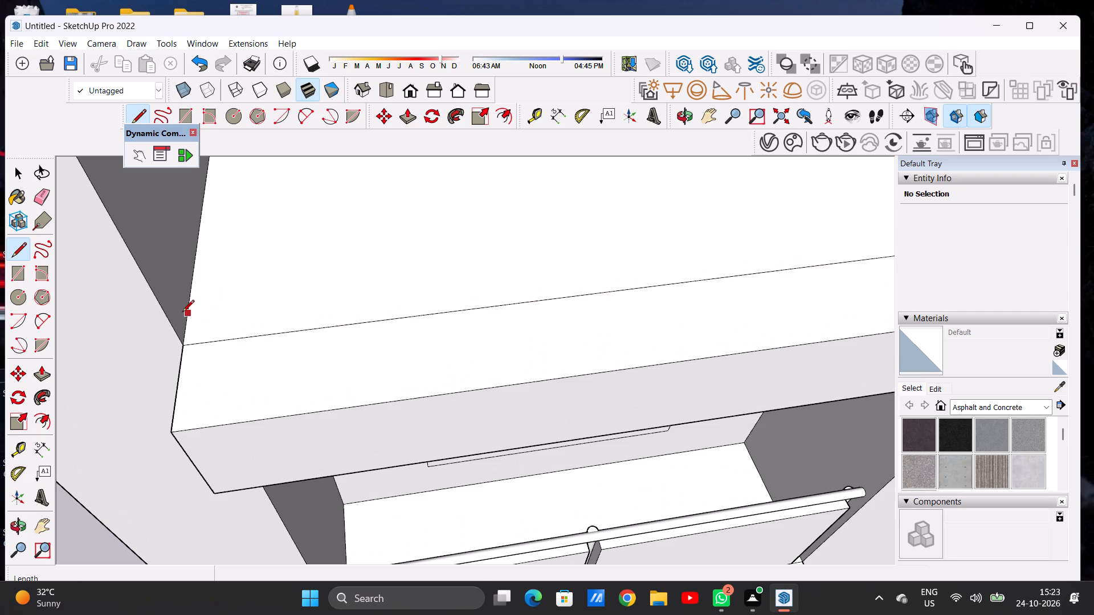
left_click(183, 317)
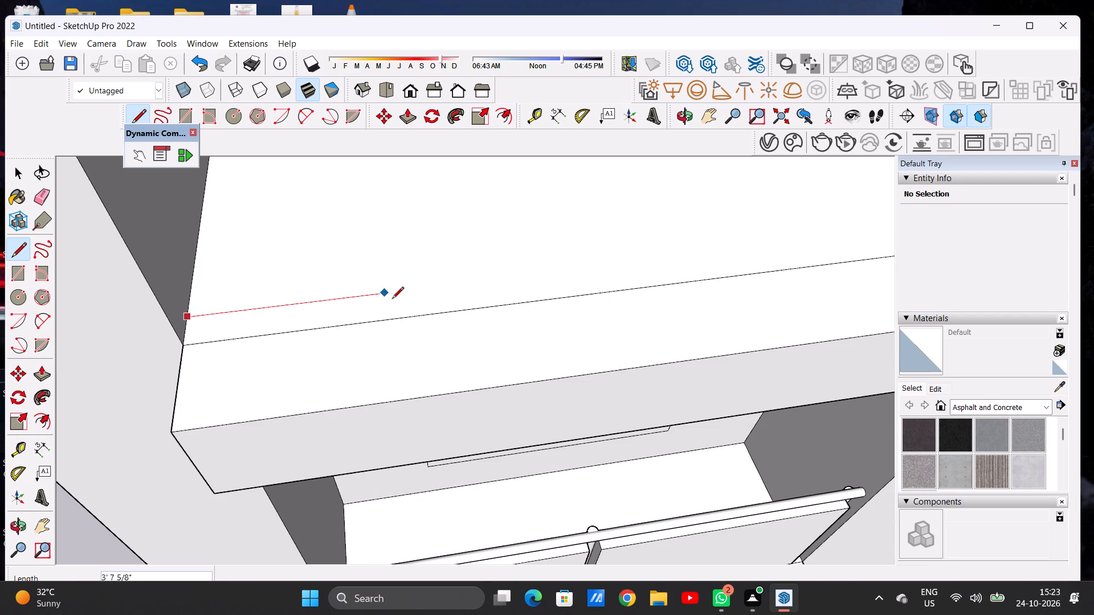
scroll(392, 300, "down", 6)
scroll(841, 232, "up", 5)
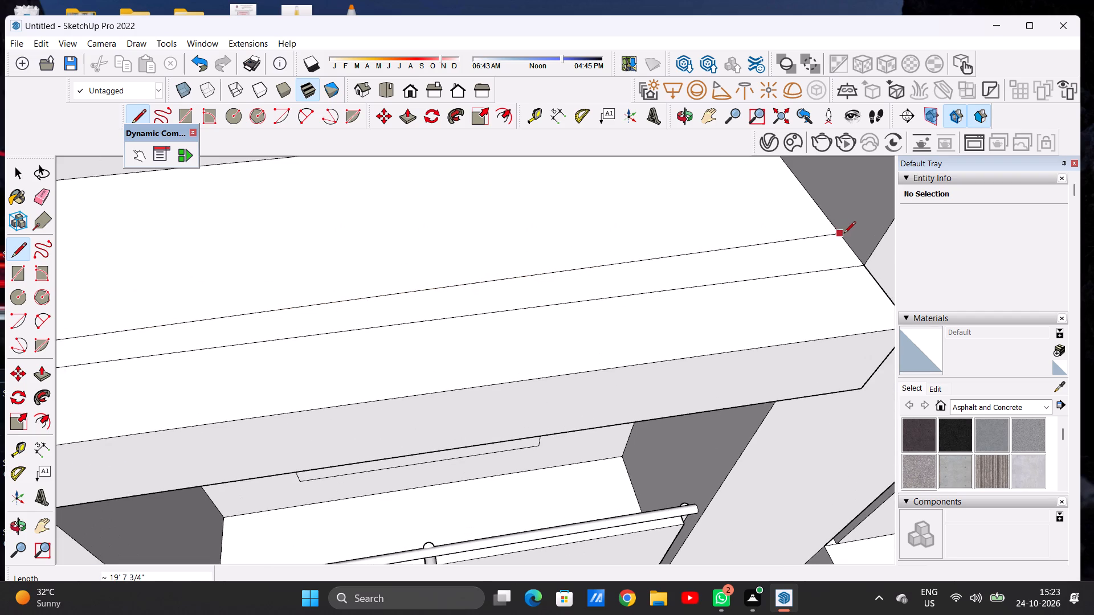
left_click(850, 245)
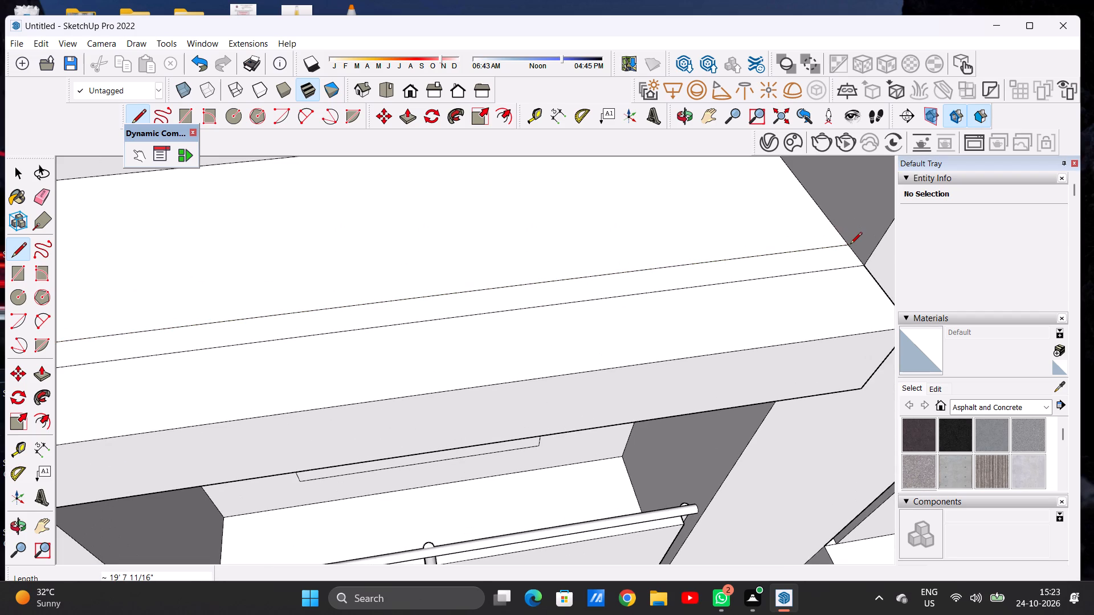
key("space")
Draw a small circle, about 3.9 in² in area, inside the railing strip at its end beside the outer left pier.
scroll(757, 329, "down", 13)
scroll(611, 293, "up", 1)
scroll(261, 376, "down", 9)
scroll(261, 376, "up", 1)
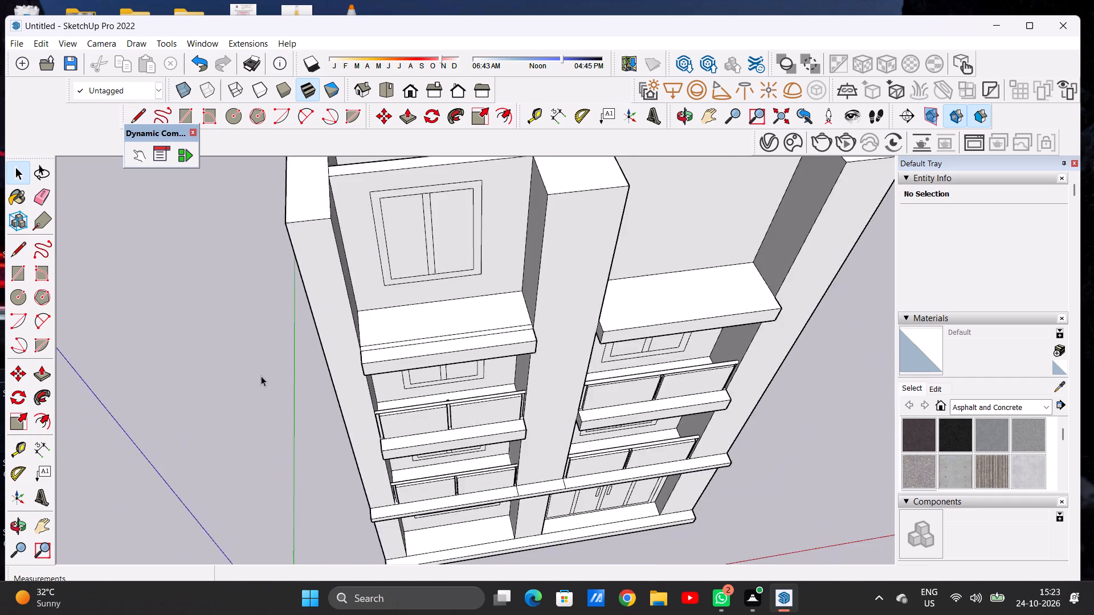
scroll(263, 376, "down", 7)
scroll(493, 309, "down", 9)
middle_click_drag(445, 347, 362, 279)
scroll(485, 298, "up", 14)
middle_click_drag(390, 346, 446, 436)
scroll(434, 421, "up", 5)
scroll(270, 433, "up", 8)
scroll(267, 421, "down", 1)
scroll(267, 421, "up", 5)
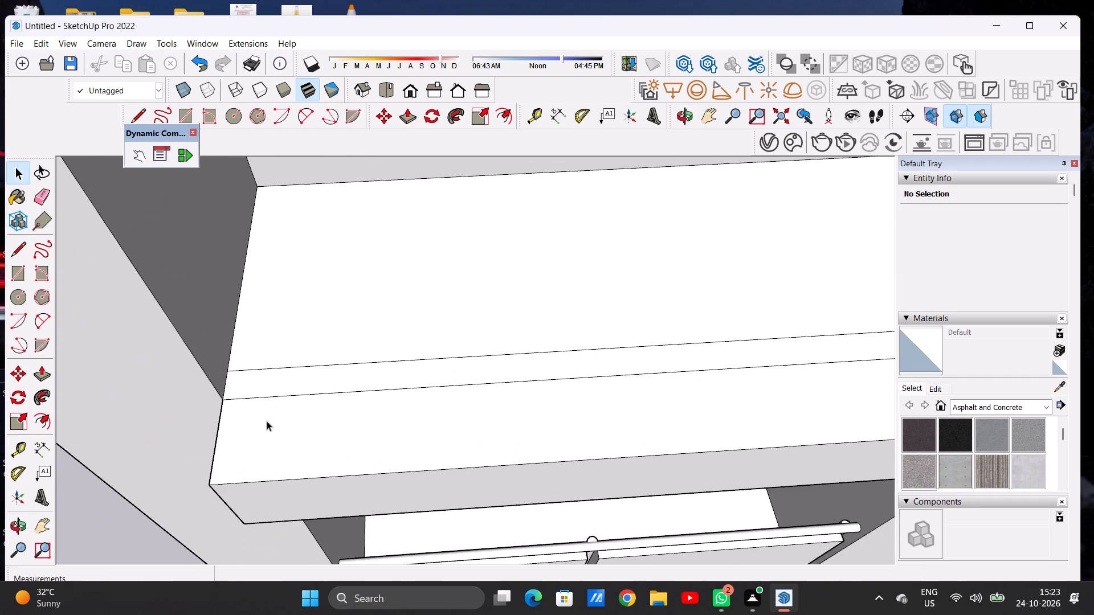
scroll(264, 393, "up", 5)
key("c")
scroll(260, 384, "up", 4)
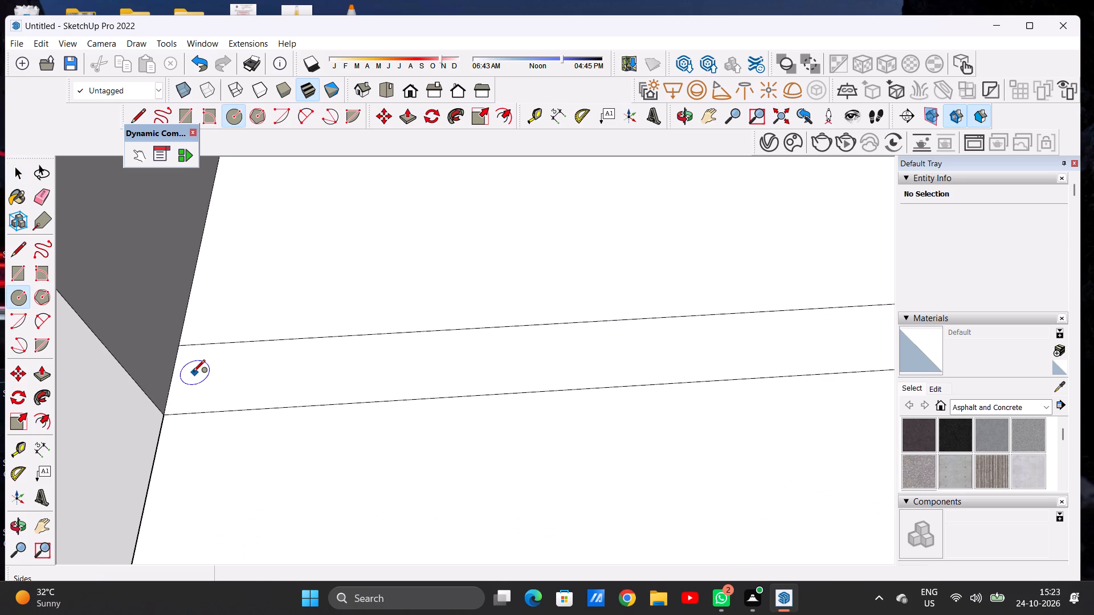
left_click(190, 377)
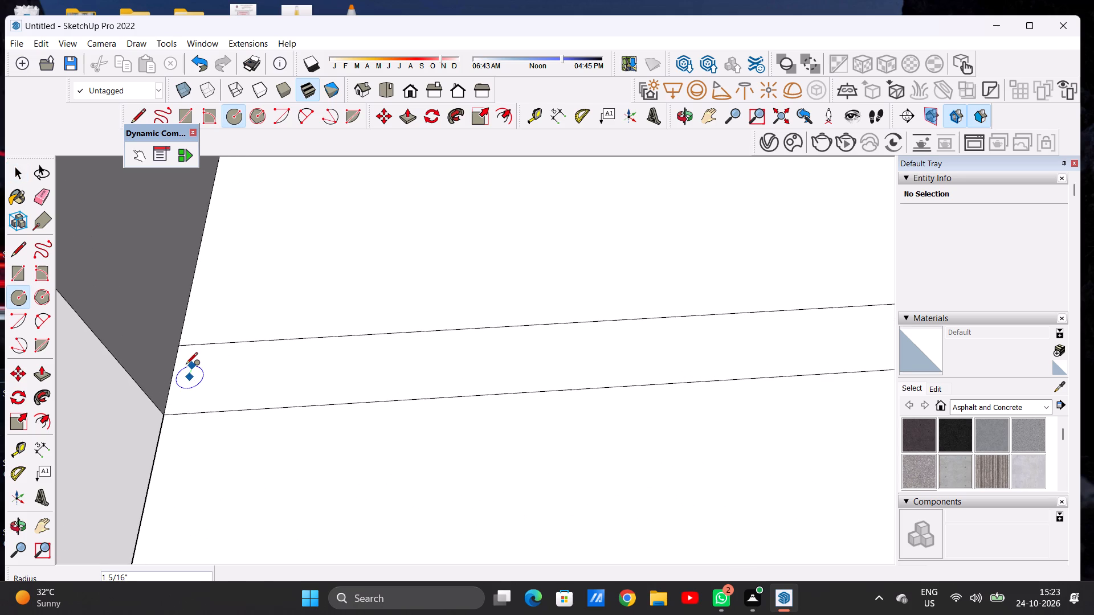
left_click(186, 366)
key("space")
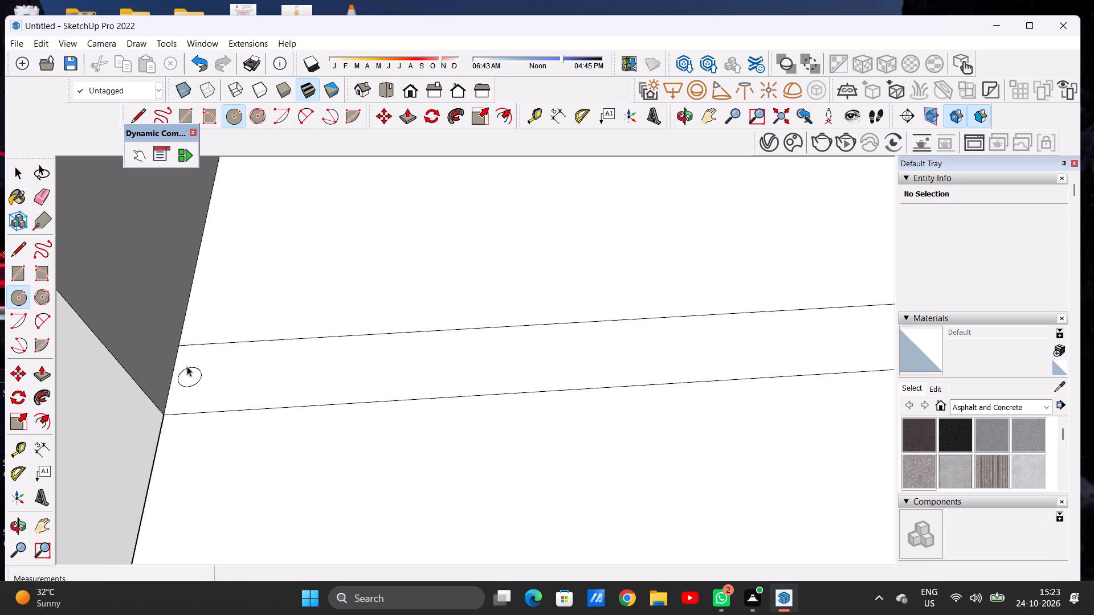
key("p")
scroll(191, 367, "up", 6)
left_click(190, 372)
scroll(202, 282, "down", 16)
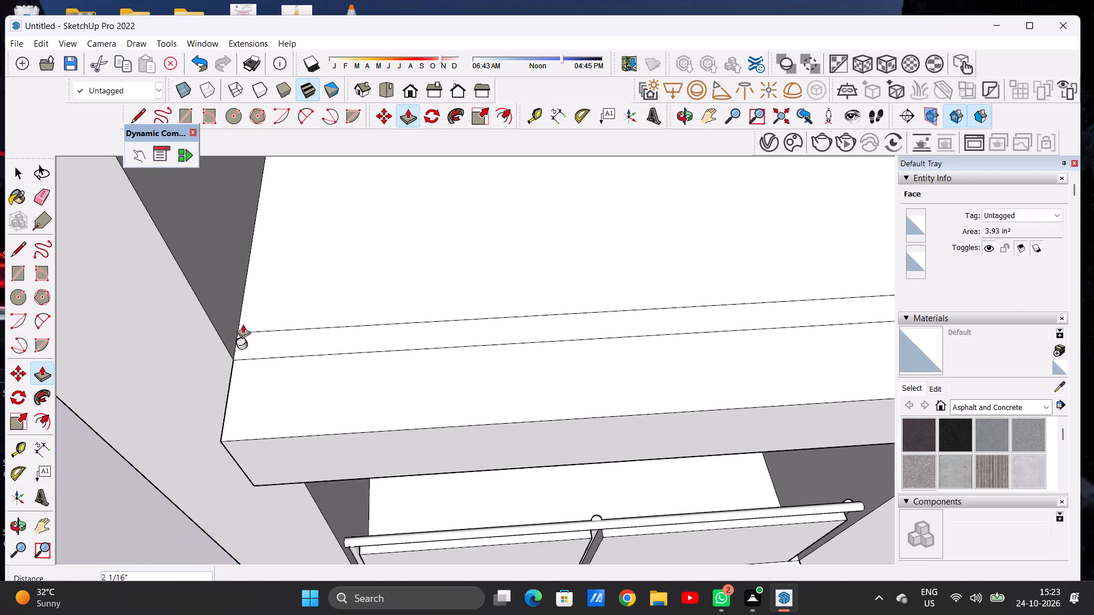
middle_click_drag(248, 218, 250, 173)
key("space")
Copy the small circle about 19' 4" along the railing strip to its opposite end beside the middle pier.
scroll(247, 292, "down", 2)
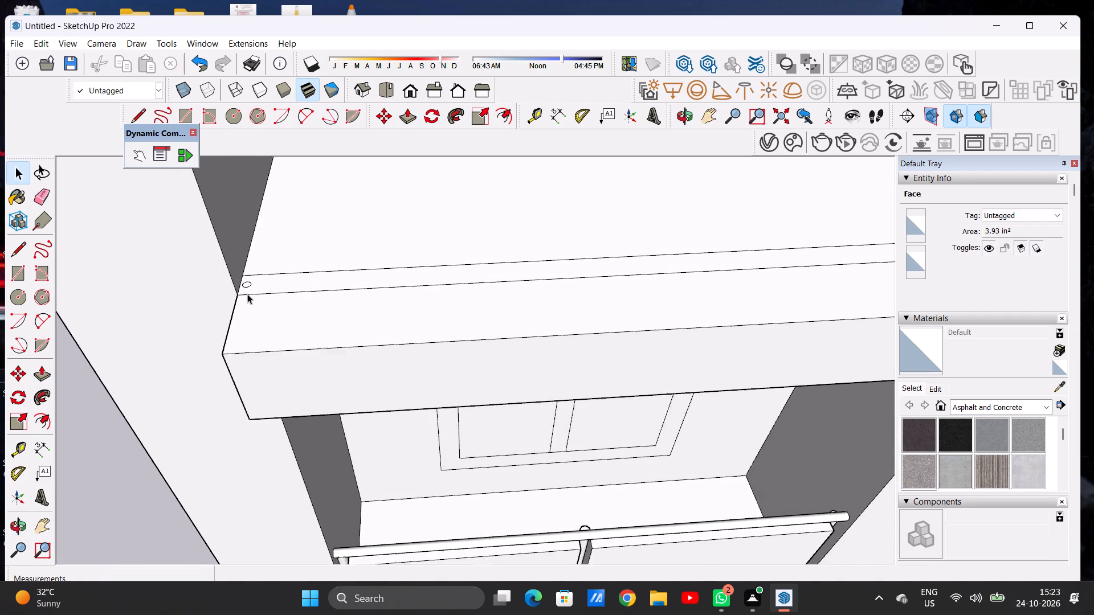
scroll(247, 294, "down", 19)
scroll(346, 310, "up", 1)
scroll(346, 310, "down", 1)
scroll(346, 310, "up", 13)
middle_click_drag(386, 309, 393, 333)
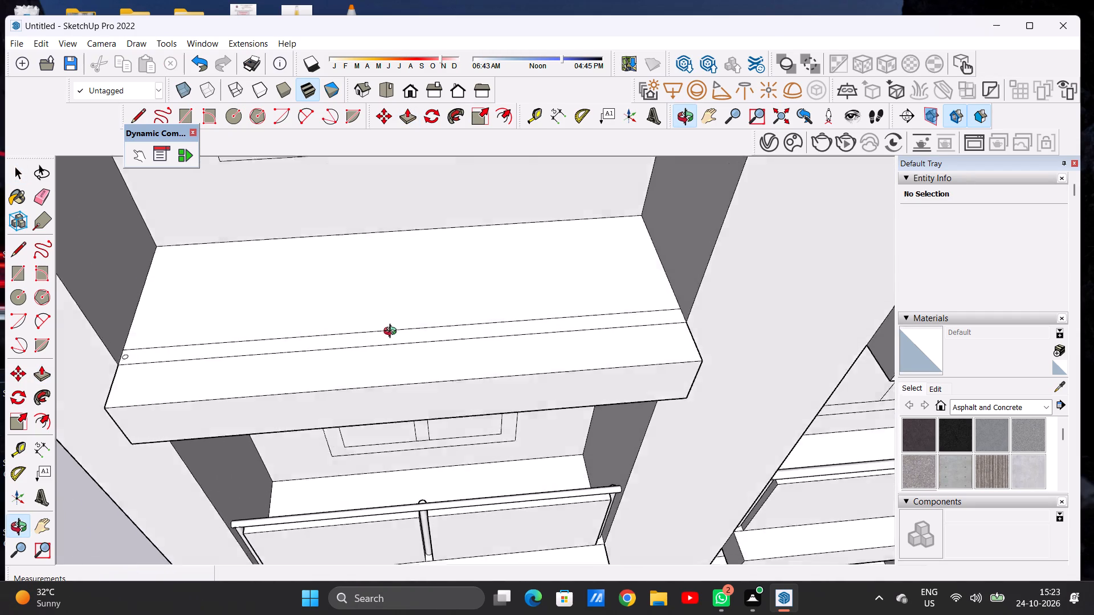
middle_click_drag(393, 333, 397, 362)
scroll(508, 256, "down", 8)
middle_click_drag(516, 285, 489, 330)
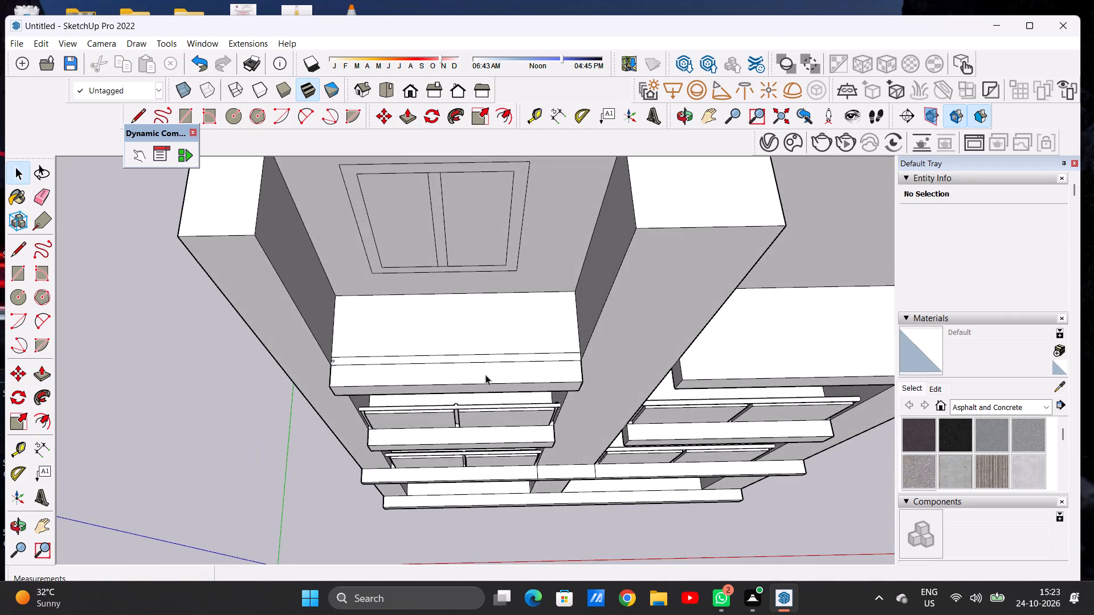
scroll(489, 378, "up", 8)
scroll(125, 357, "up", 10)
scroll(129, 331, "down", 1)
scroll(129, 331, "up", 6)
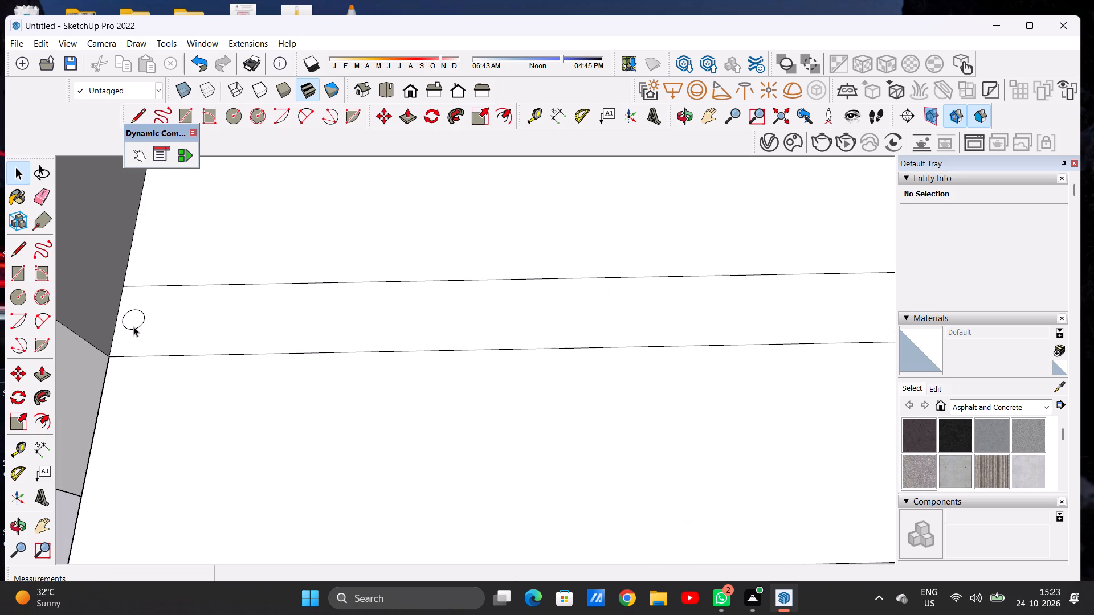
triple_click(133, 322)
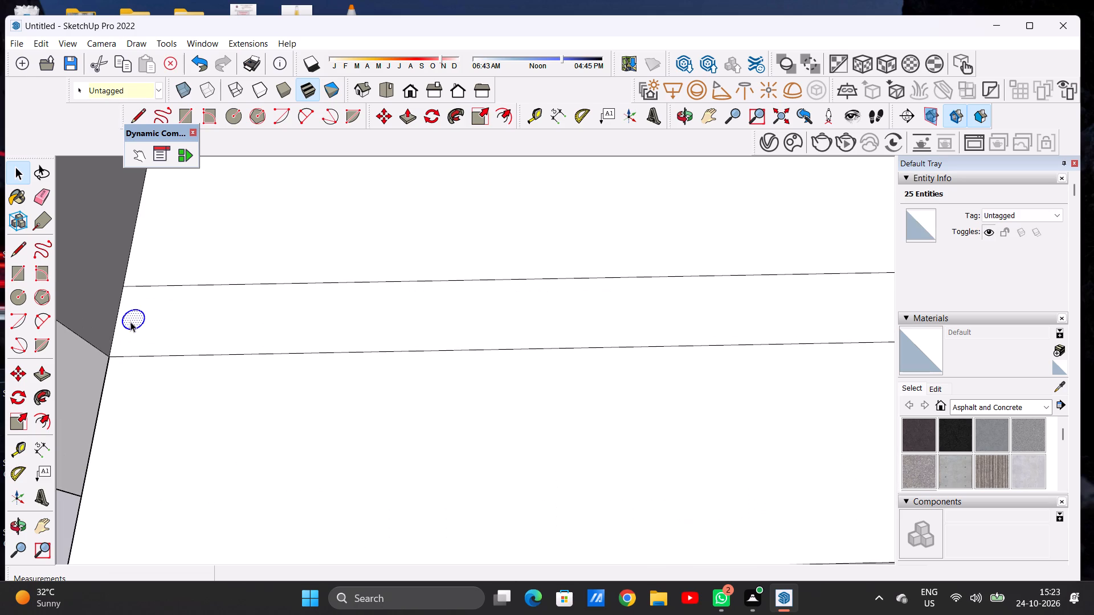
key("m")
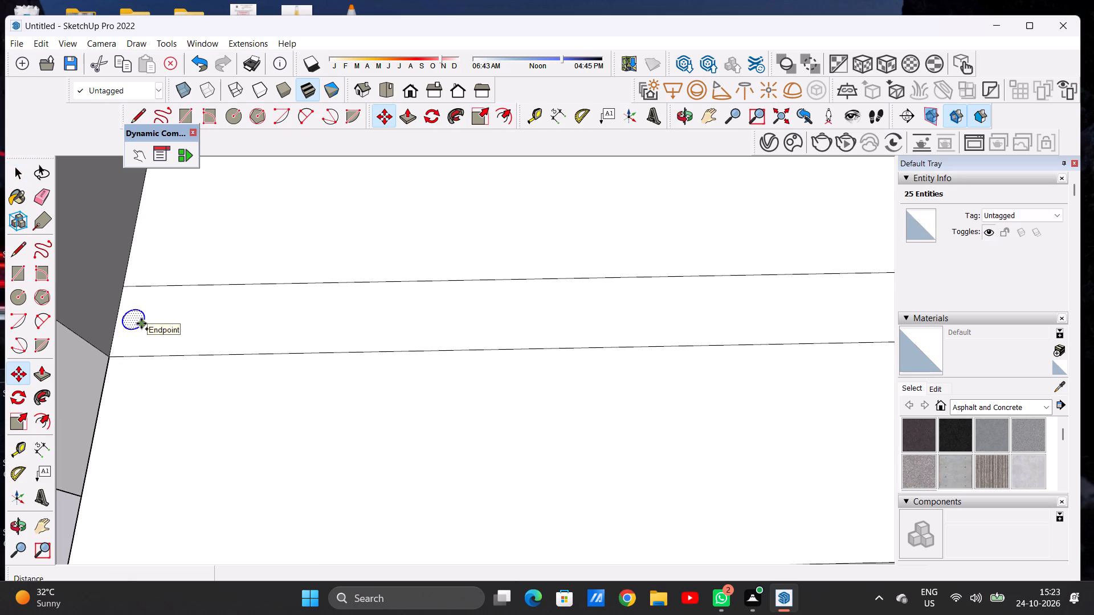
left_click(141, 323)
scroll(223, 330, "down", 16)
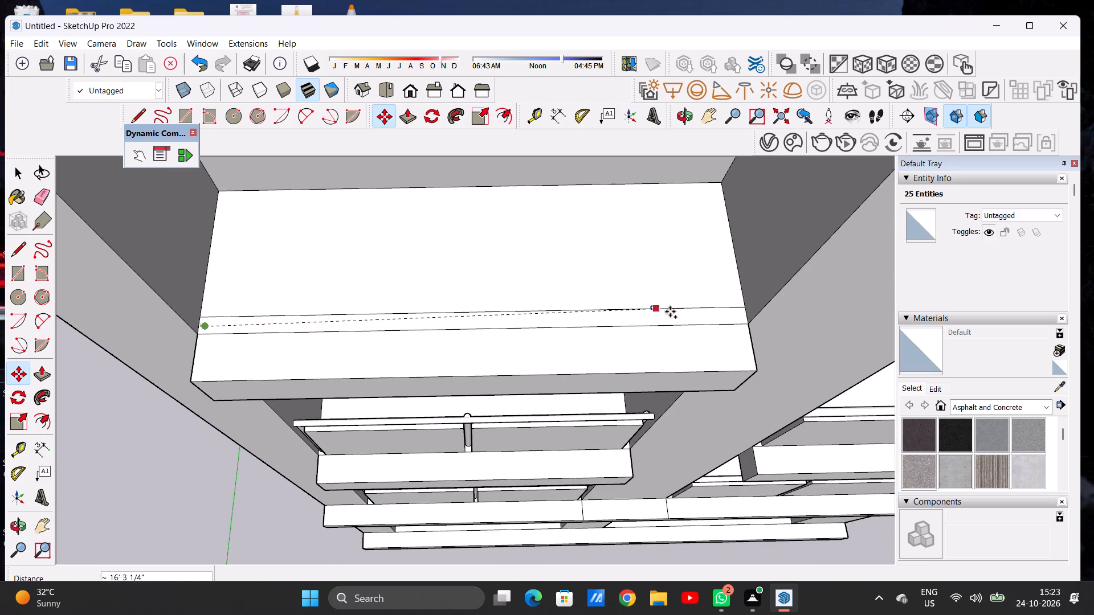
scroll(699, 317, "up", 8)
scroll(717, 322, "down", 1)
scroll(717, 322, "up", 1)
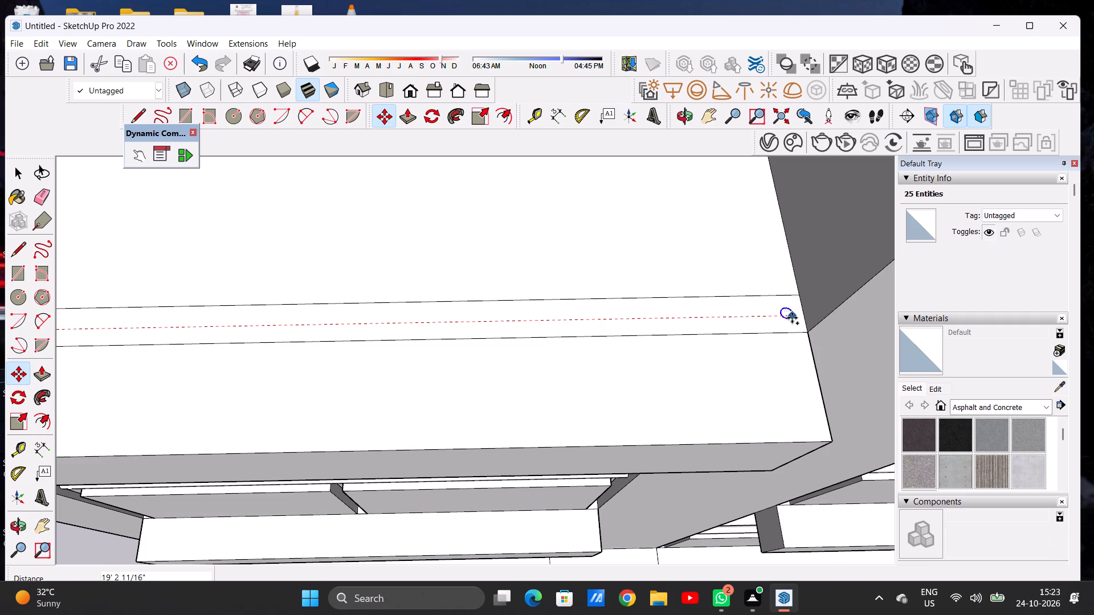
left_click(797, 318)
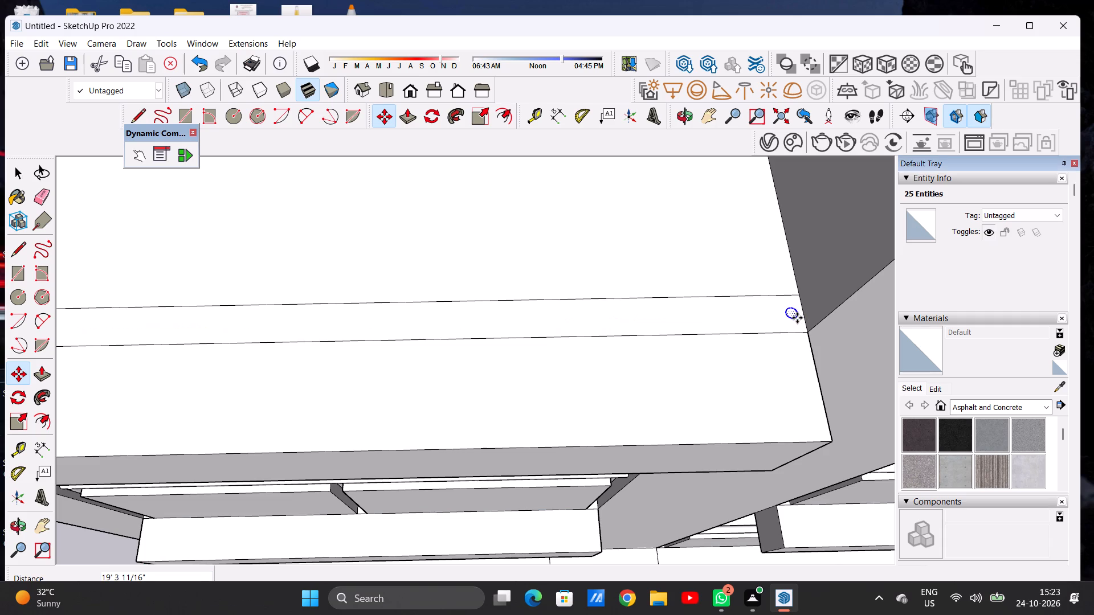
Copy the small circle about 10' along the railing strip from the middle pier's end to the strip's middle.
left_click(794, 314)
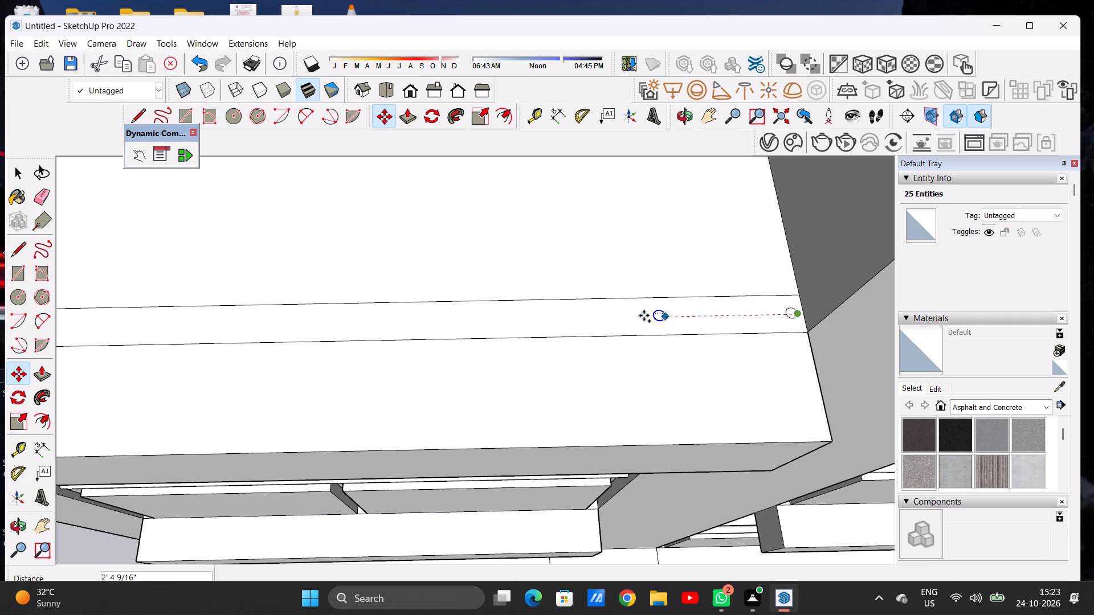
scroll(730, 310, "down", 8)
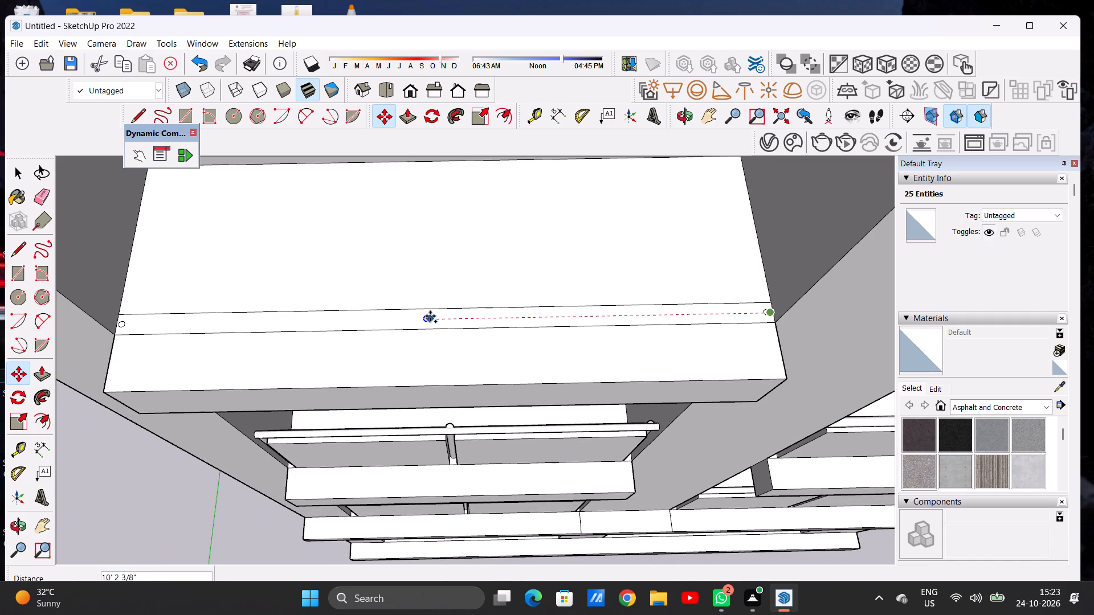
left_click(436, 316)
key("space")
scroll(511, 306, "down", 13)
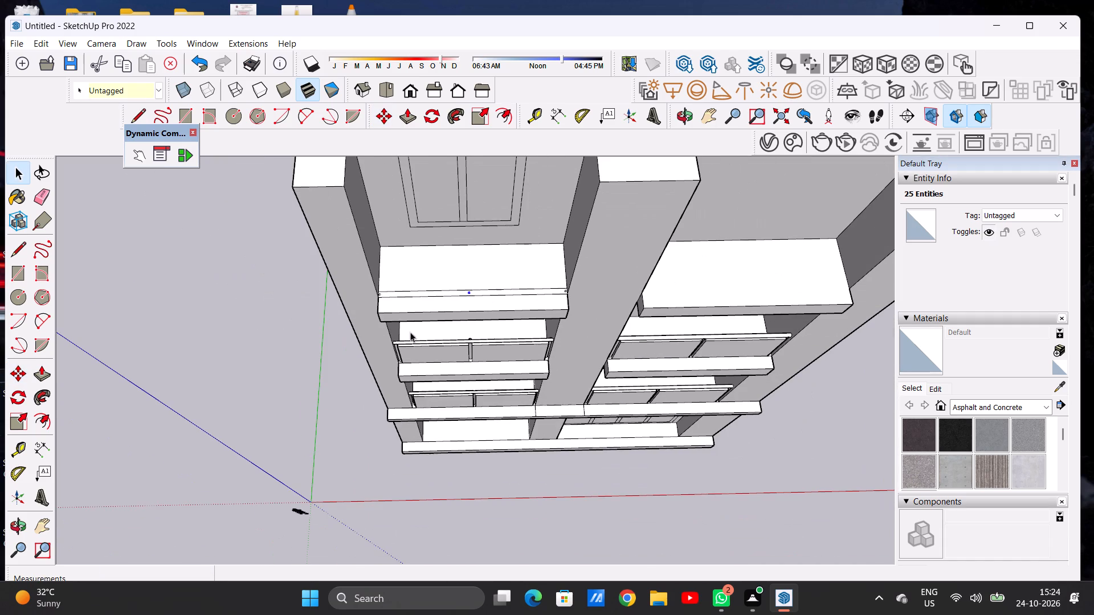
left_click(350, 449)
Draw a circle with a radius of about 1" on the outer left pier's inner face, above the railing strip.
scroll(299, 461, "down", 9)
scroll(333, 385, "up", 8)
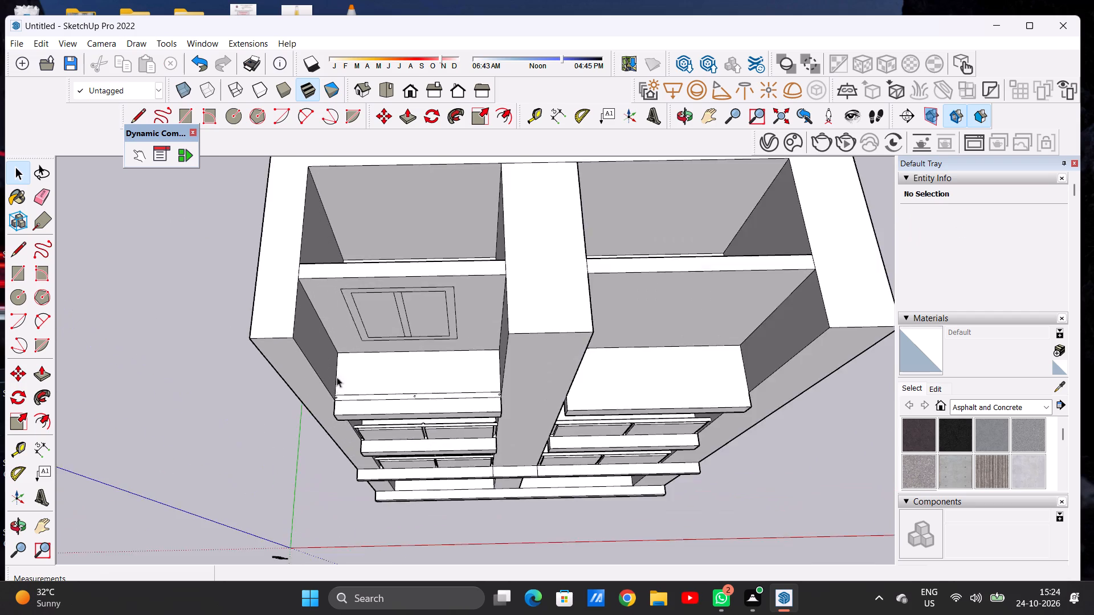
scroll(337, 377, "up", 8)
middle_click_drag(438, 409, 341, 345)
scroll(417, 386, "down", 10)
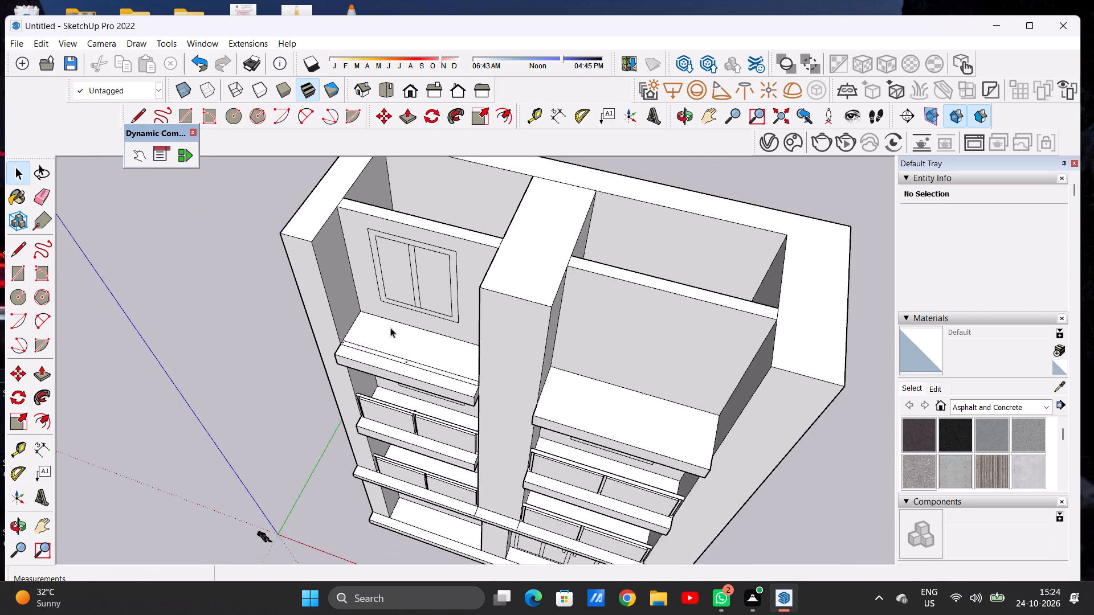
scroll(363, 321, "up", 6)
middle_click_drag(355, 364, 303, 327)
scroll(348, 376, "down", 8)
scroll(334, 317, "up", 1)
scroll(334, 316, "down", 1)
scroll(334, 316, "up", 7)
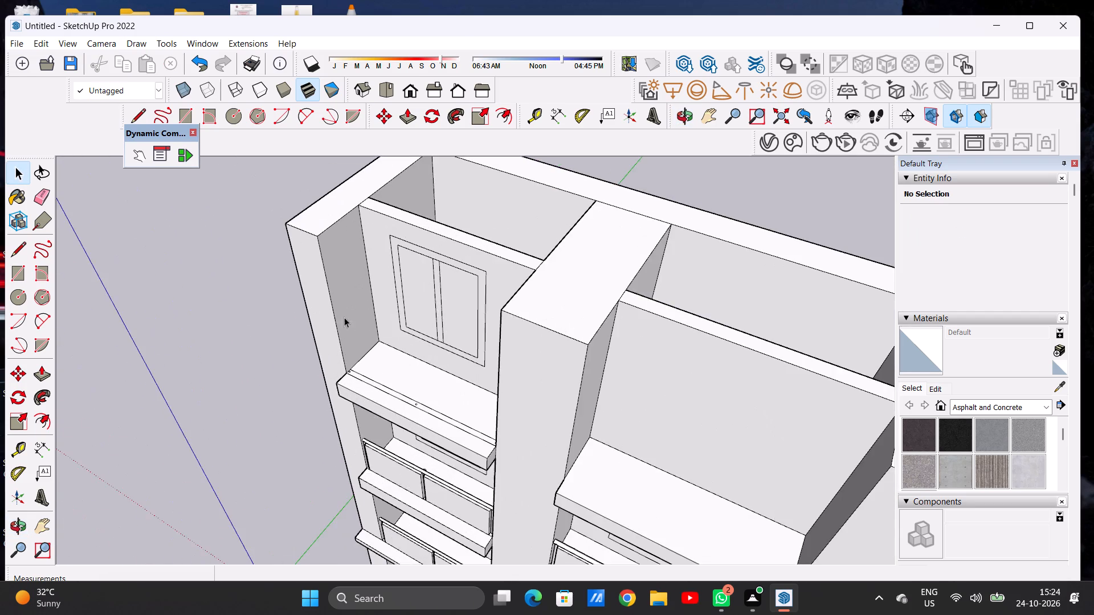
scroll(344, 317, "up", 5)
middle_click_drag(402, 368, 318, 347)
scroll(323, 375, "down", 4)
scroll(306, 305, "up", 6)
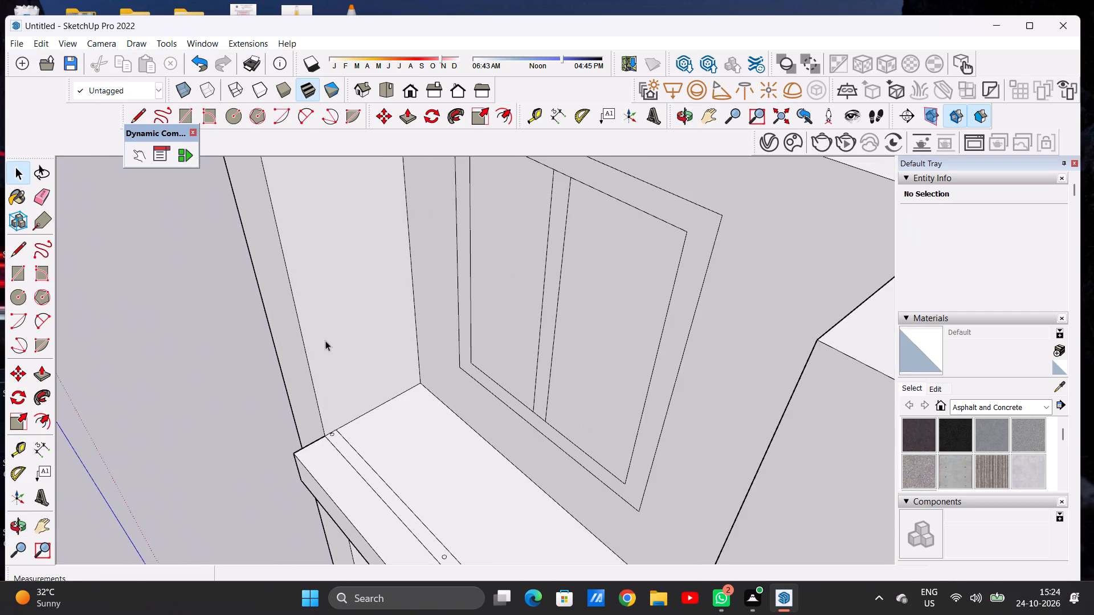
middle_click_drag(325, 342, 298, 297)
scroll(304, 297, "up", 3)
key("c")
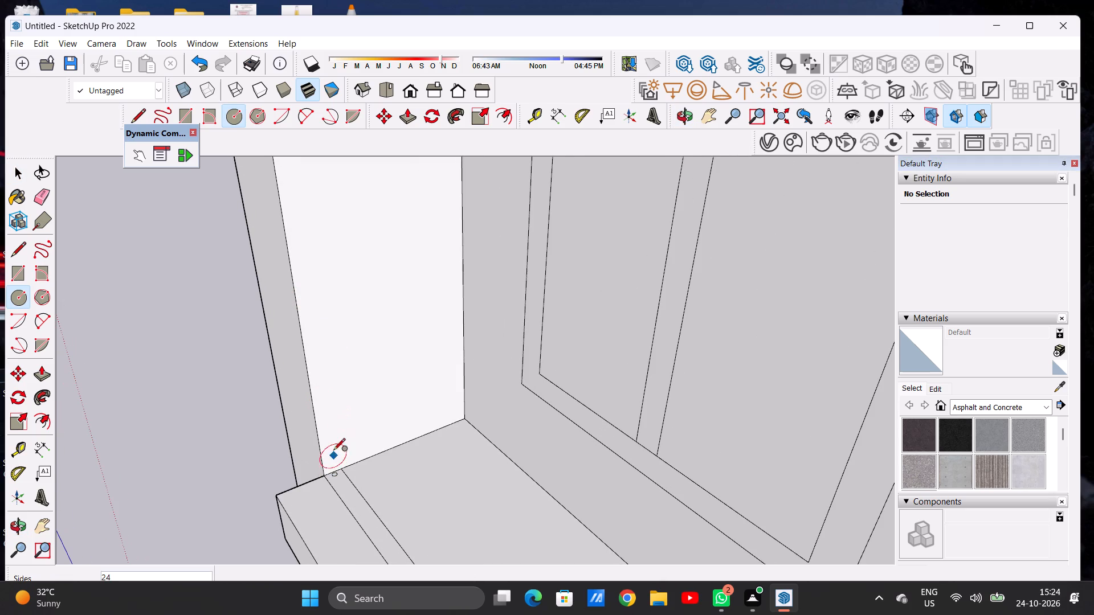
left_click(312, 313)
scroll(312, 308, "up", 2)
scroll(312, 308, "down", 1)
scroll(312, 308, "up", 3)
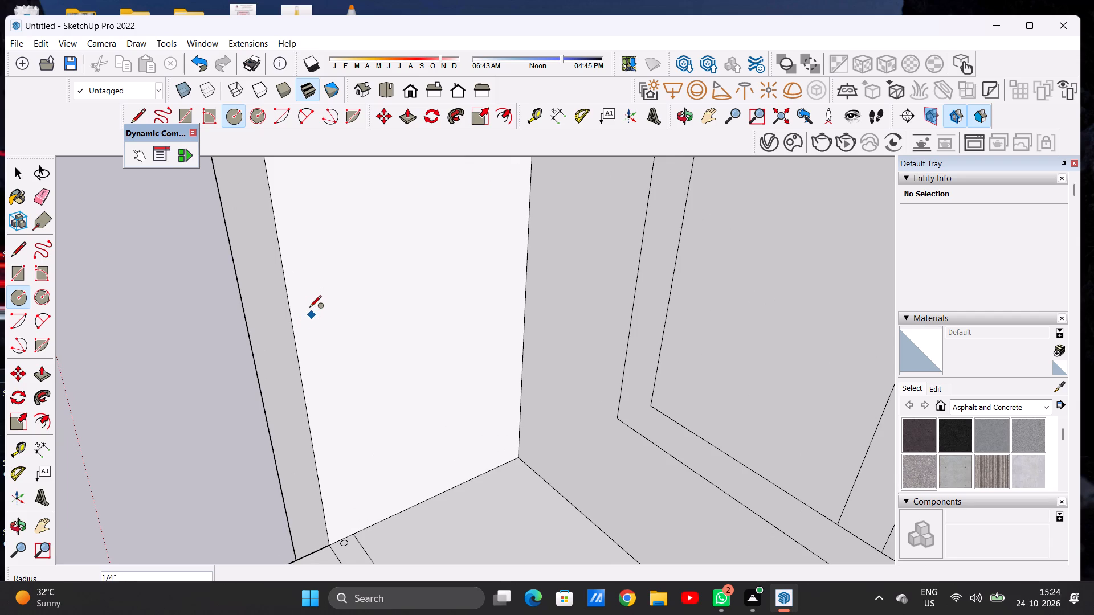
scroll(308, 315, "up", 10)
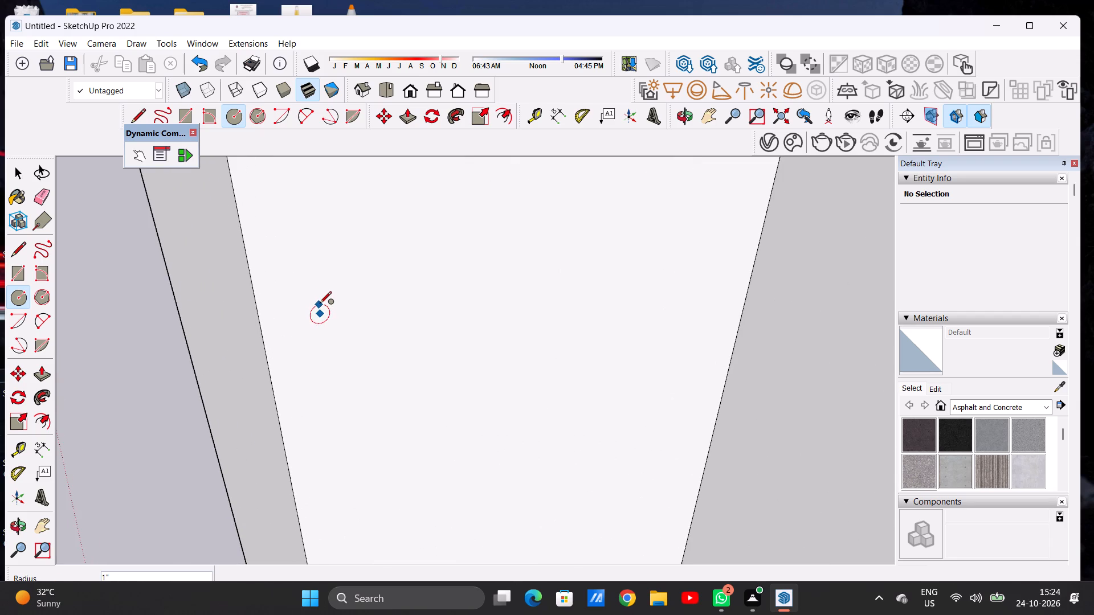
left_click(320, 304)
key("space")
Examine the pier circle's height and alignment against the railing strip, the window and the lower balcony railings.
scroll(317, 308, "down", 9)
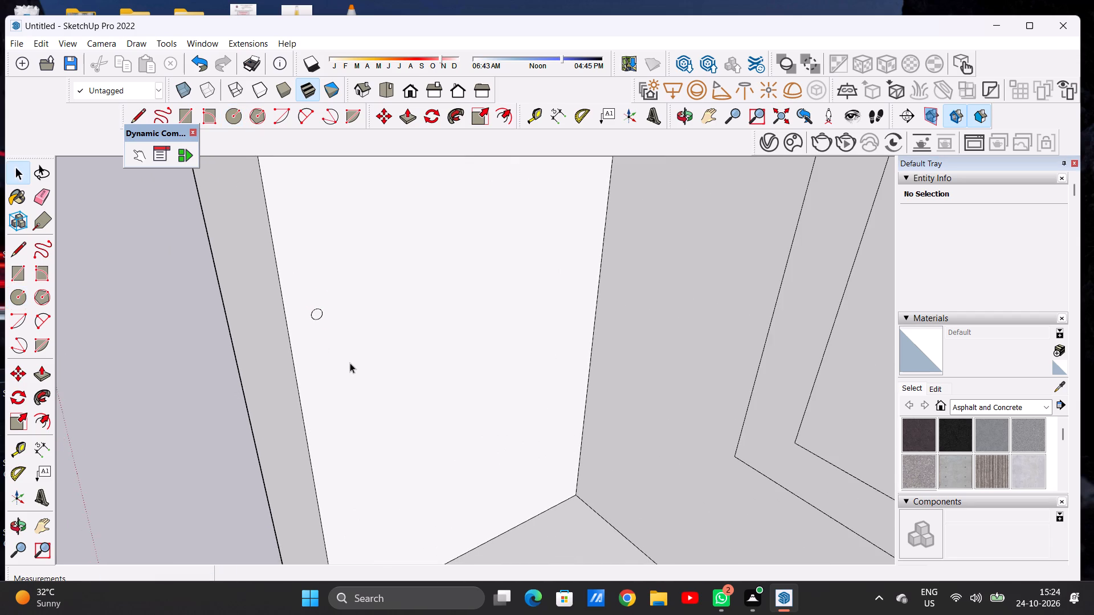
scroll(350, 363, "down", 2)
scroll(350, 363, "up", 1)
scroll(350, 363, "down", 2)
middle_click_drag(354, 388, 268, 391)
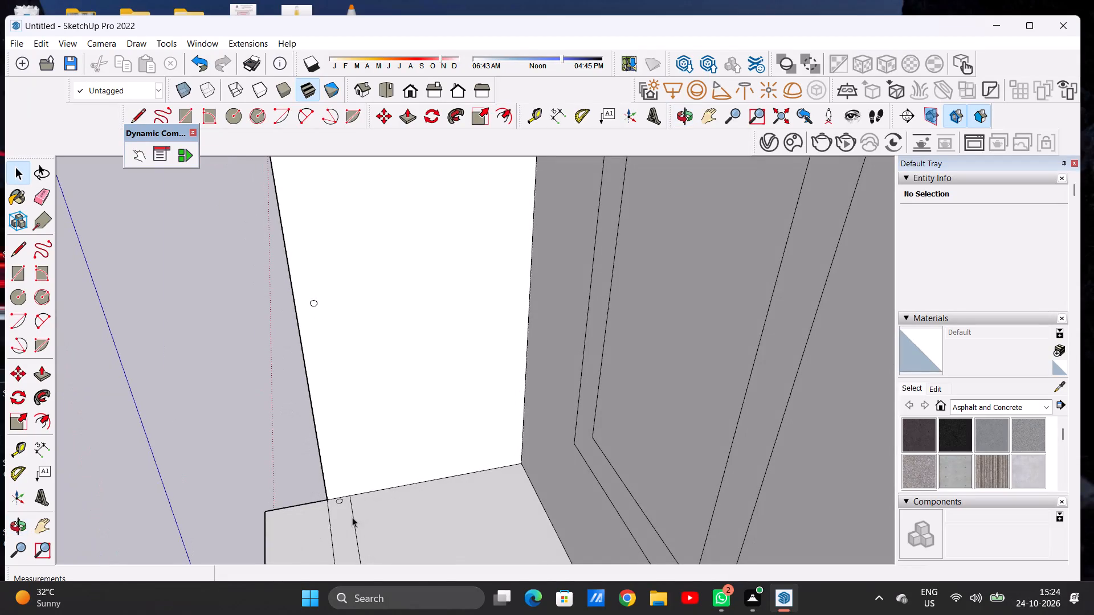
scroll(332, 391, "down", 4)
scroll(334, 399, "up", 1)
scroll(334, 399, "down", 6)
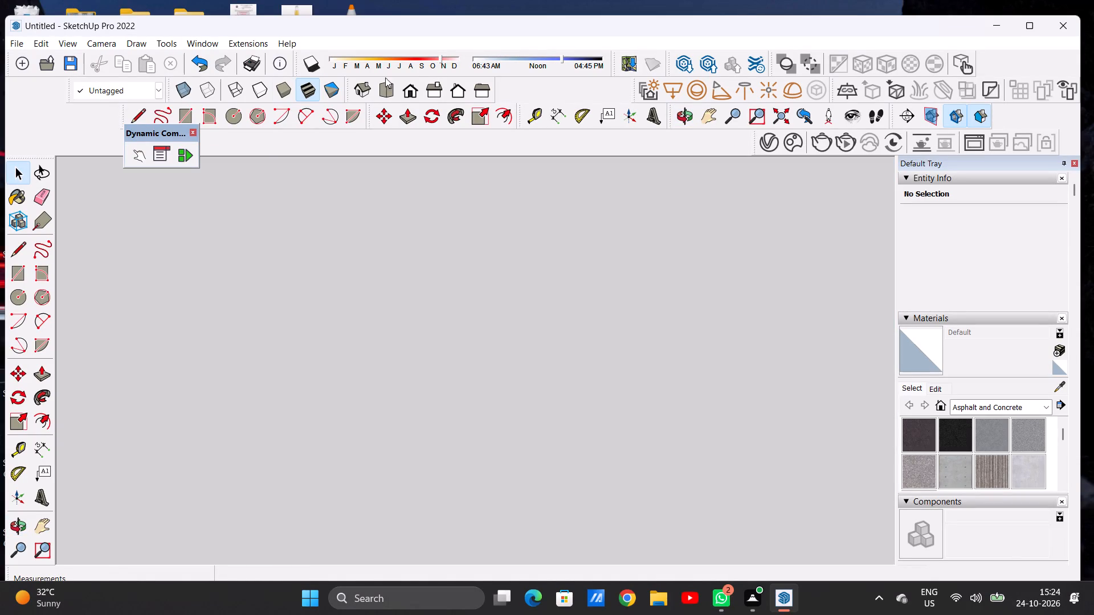
left_click(410, 89)
scroll(400, 277, "down", 14)
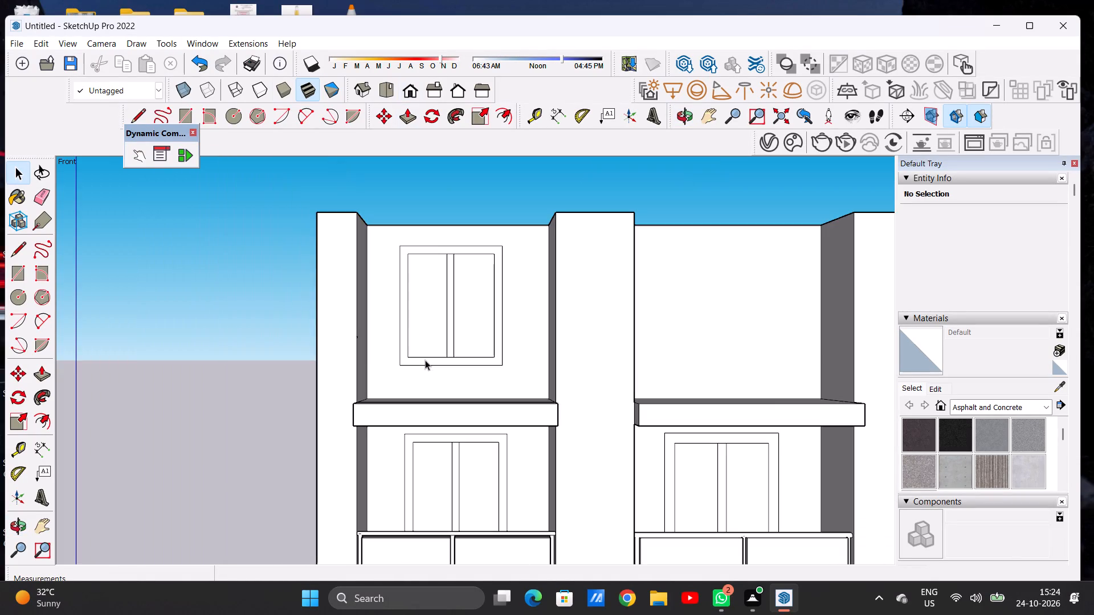
scroll(425, 360, "down", 8)
scroll(418, 343, "up", 5)
middle_click_drag(413, 360, 319, 385)
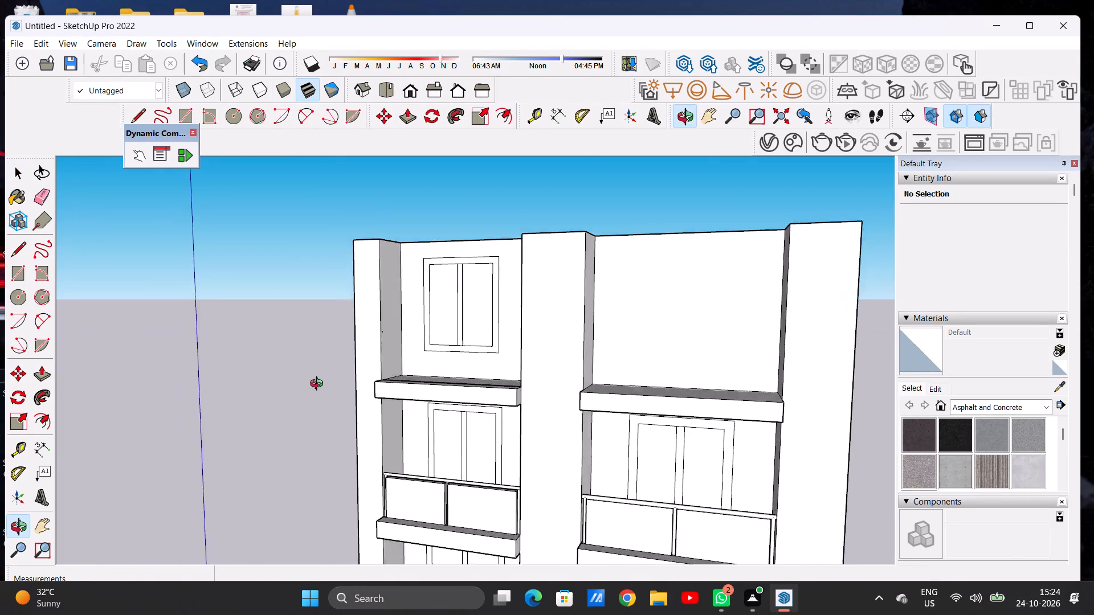
middle_click_drag(319, 385, 271, 456)
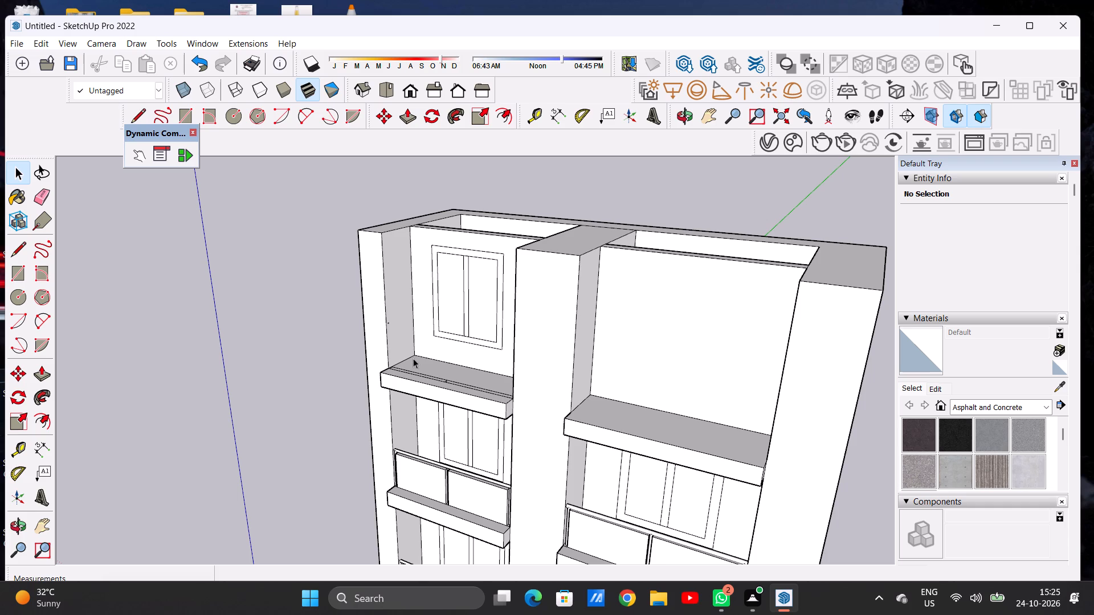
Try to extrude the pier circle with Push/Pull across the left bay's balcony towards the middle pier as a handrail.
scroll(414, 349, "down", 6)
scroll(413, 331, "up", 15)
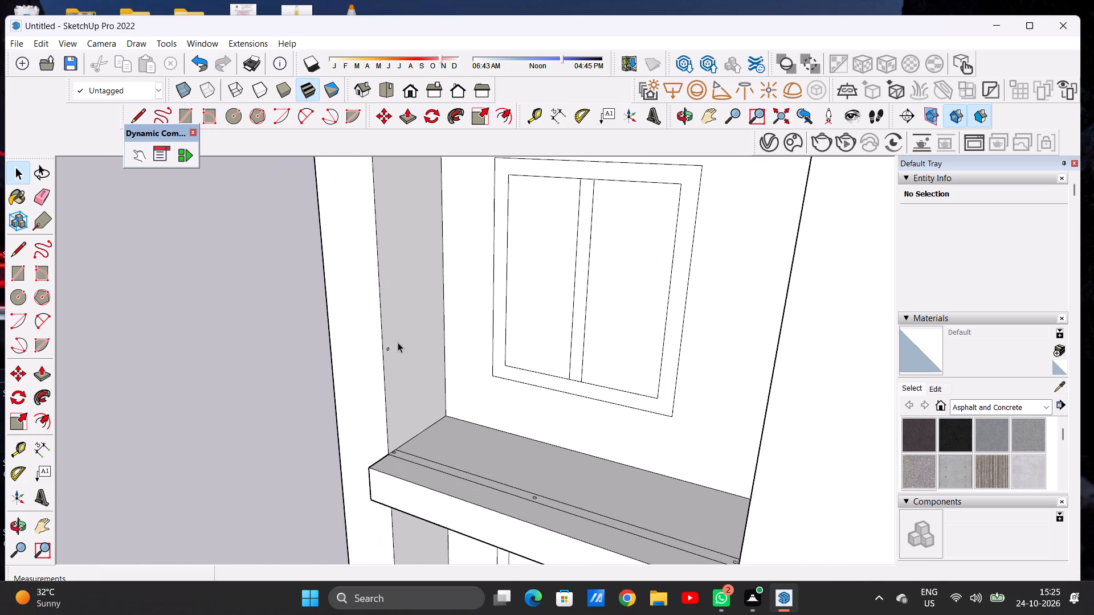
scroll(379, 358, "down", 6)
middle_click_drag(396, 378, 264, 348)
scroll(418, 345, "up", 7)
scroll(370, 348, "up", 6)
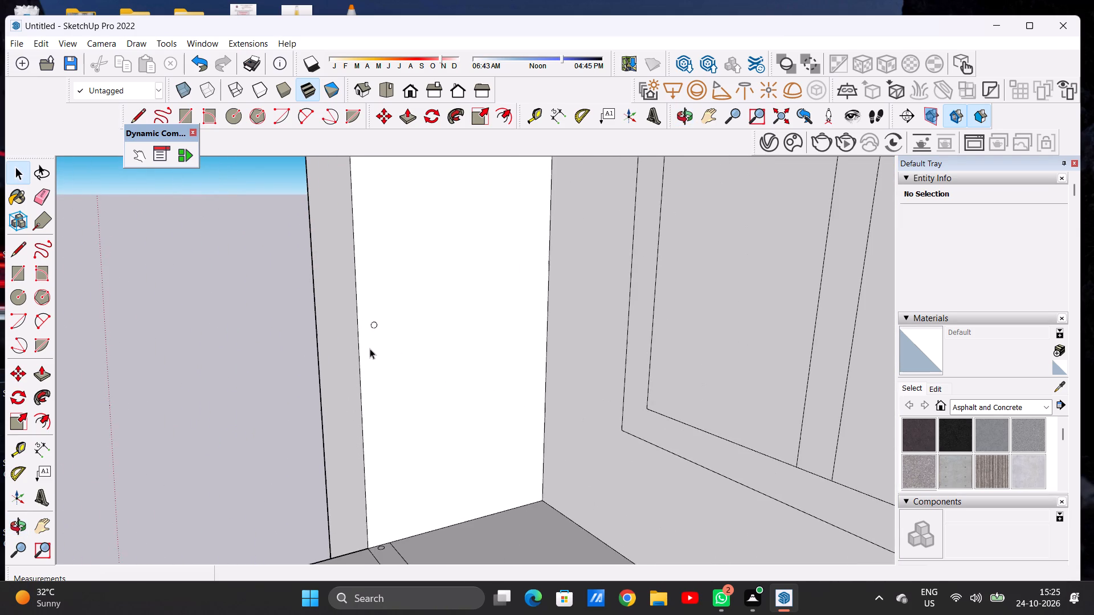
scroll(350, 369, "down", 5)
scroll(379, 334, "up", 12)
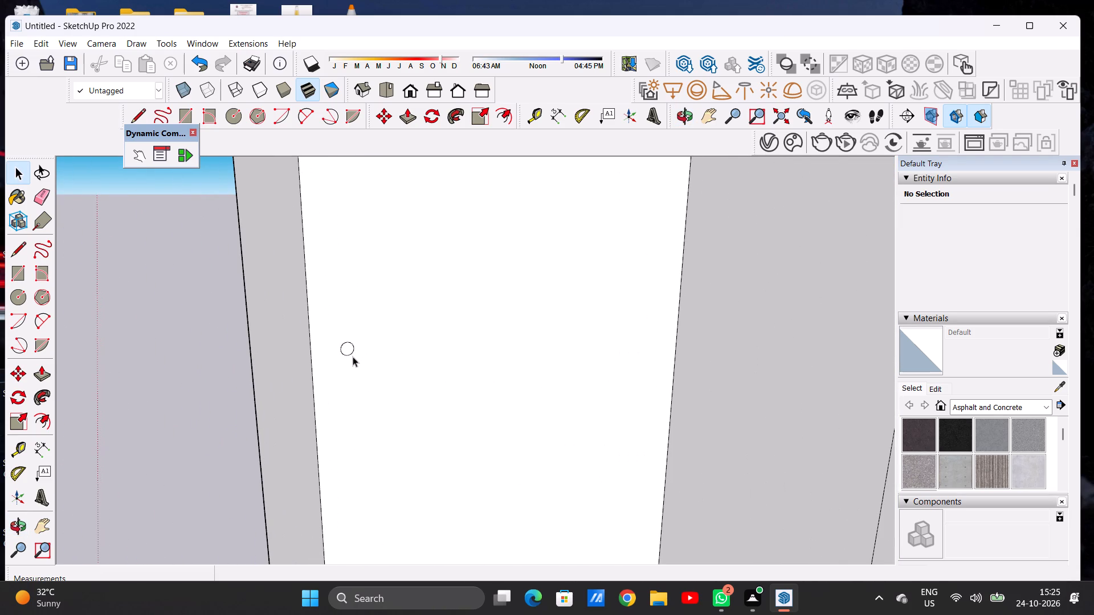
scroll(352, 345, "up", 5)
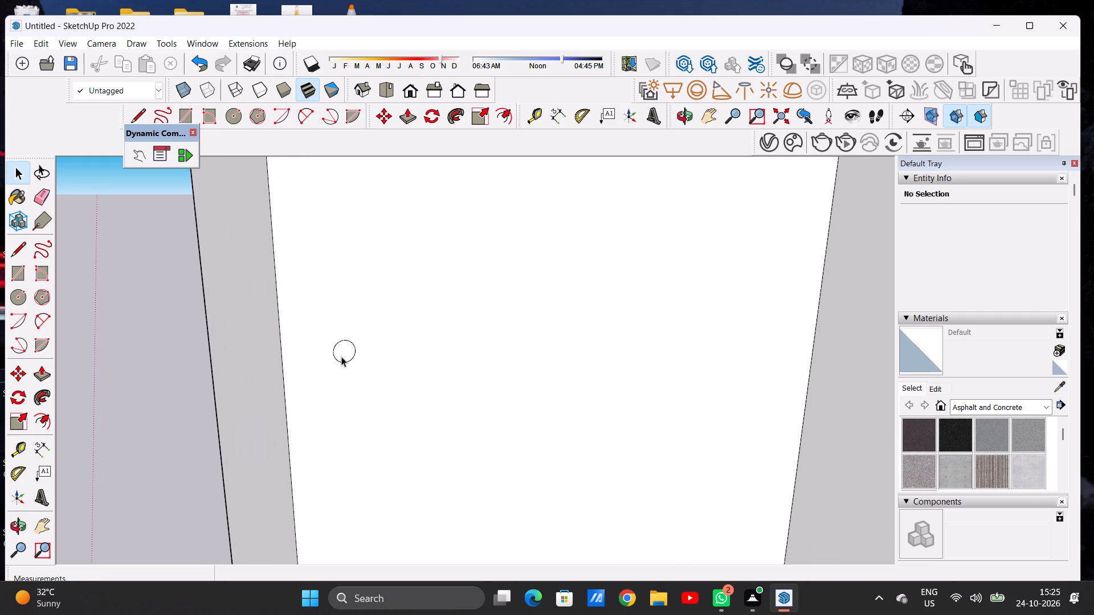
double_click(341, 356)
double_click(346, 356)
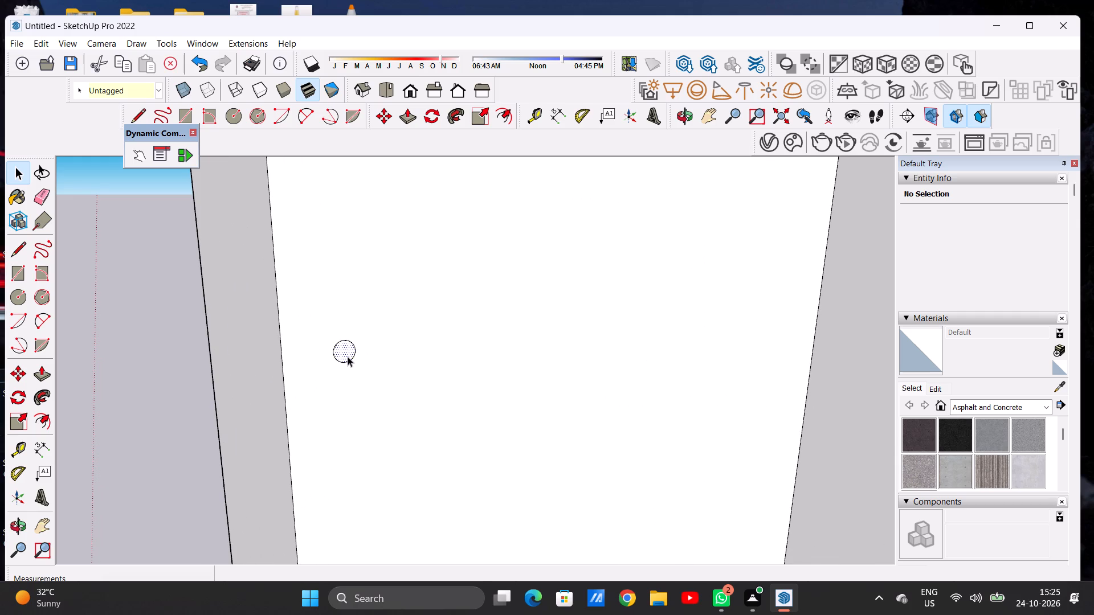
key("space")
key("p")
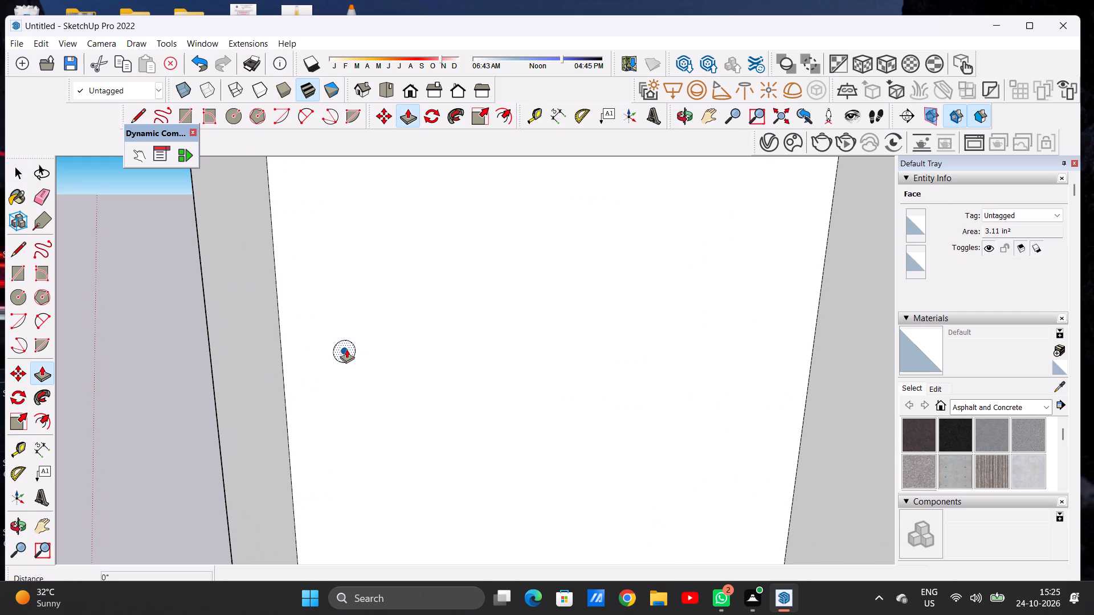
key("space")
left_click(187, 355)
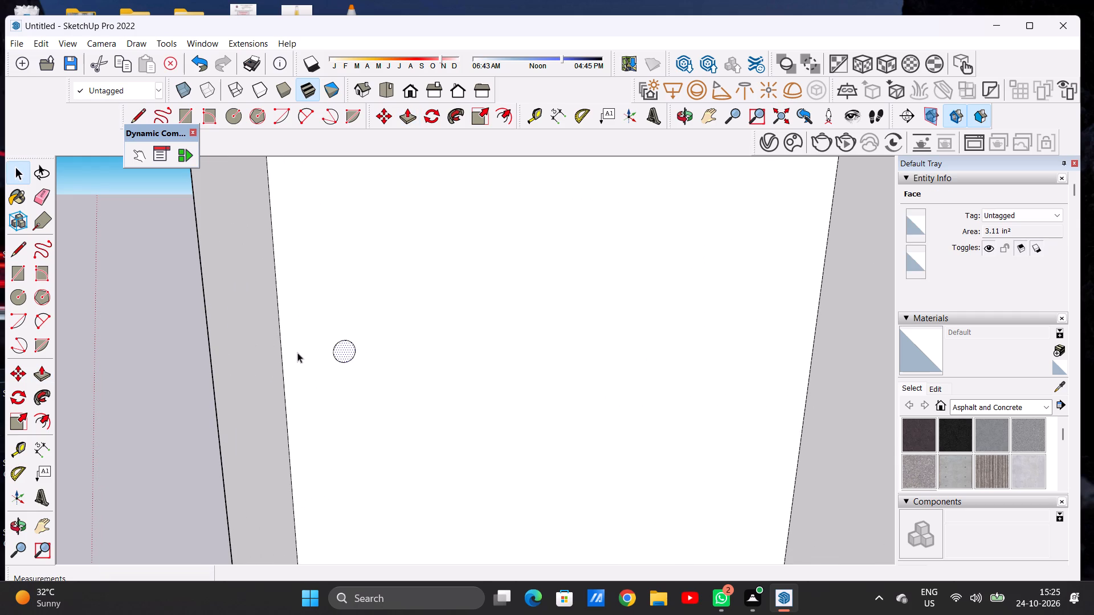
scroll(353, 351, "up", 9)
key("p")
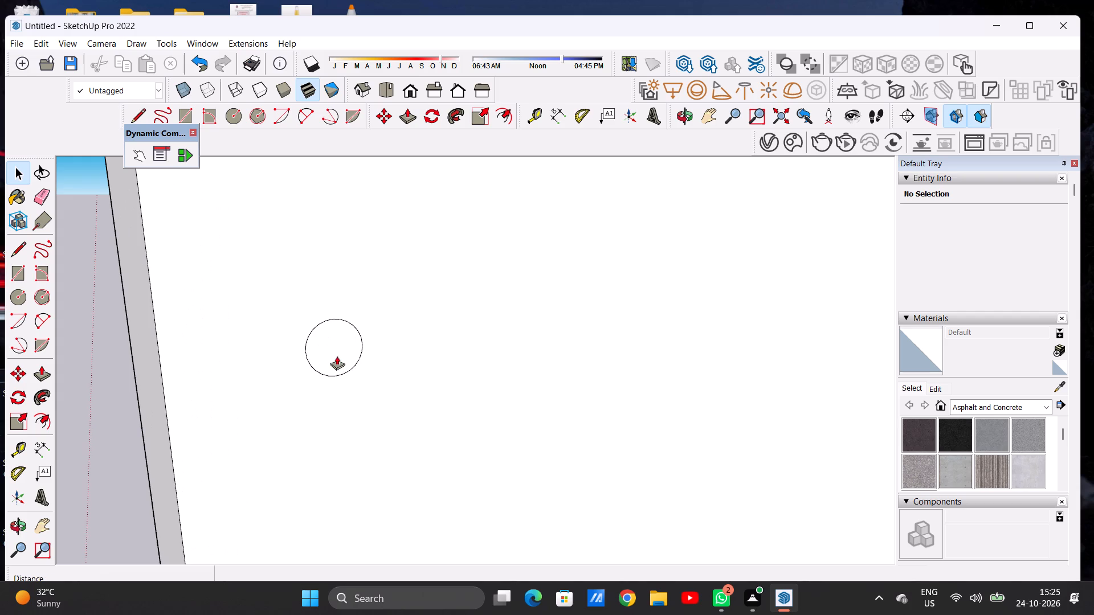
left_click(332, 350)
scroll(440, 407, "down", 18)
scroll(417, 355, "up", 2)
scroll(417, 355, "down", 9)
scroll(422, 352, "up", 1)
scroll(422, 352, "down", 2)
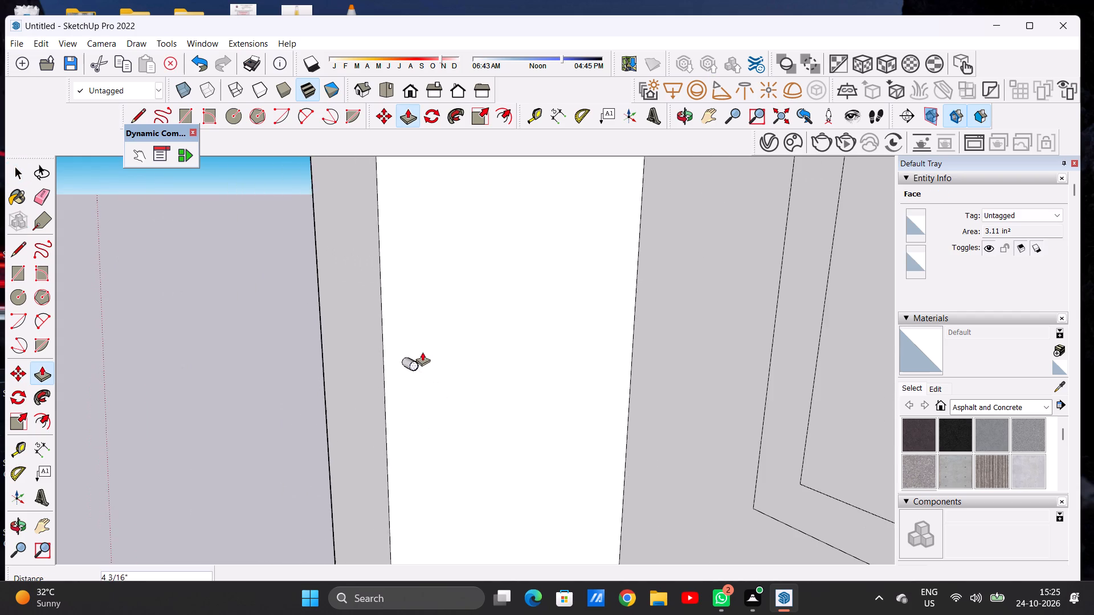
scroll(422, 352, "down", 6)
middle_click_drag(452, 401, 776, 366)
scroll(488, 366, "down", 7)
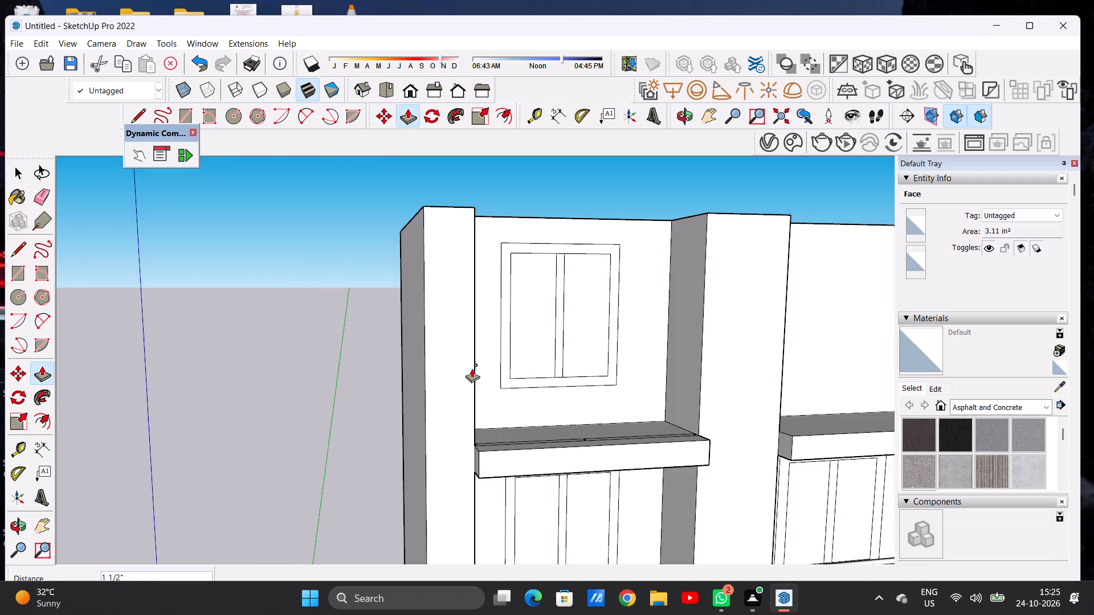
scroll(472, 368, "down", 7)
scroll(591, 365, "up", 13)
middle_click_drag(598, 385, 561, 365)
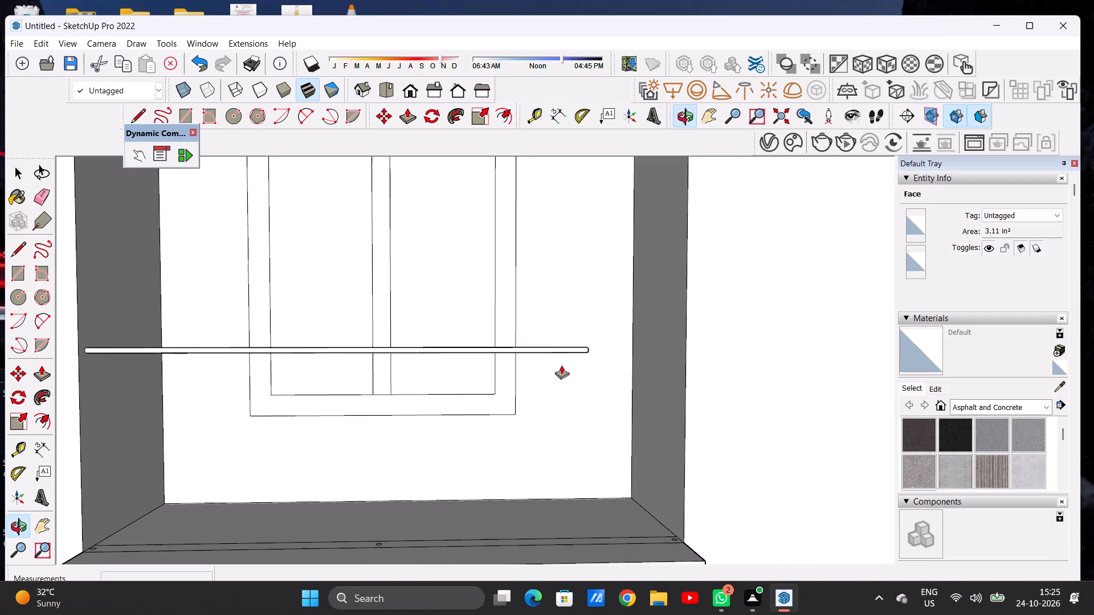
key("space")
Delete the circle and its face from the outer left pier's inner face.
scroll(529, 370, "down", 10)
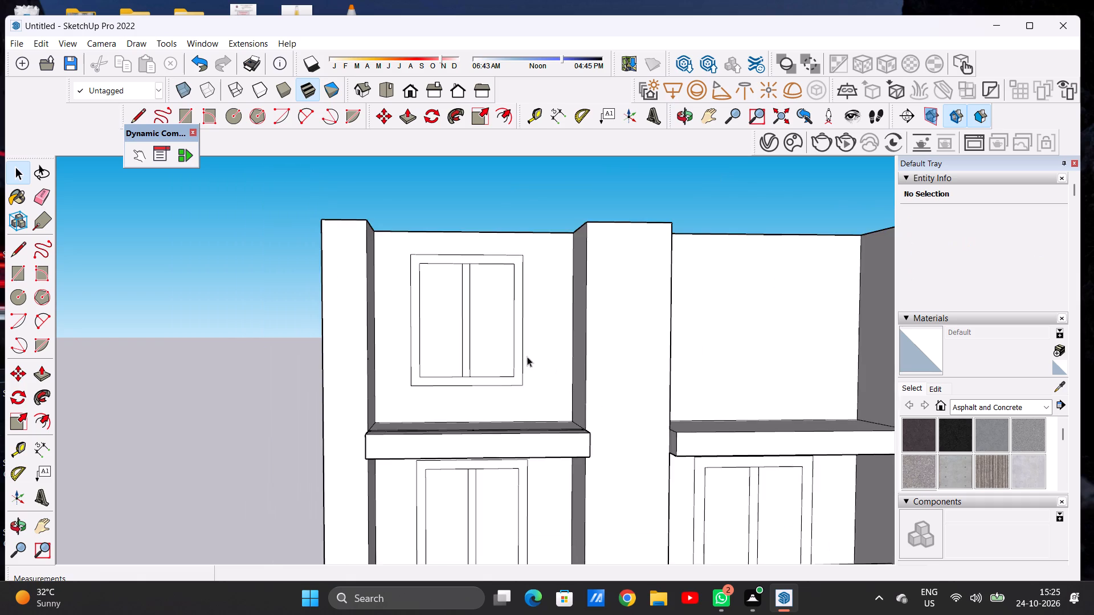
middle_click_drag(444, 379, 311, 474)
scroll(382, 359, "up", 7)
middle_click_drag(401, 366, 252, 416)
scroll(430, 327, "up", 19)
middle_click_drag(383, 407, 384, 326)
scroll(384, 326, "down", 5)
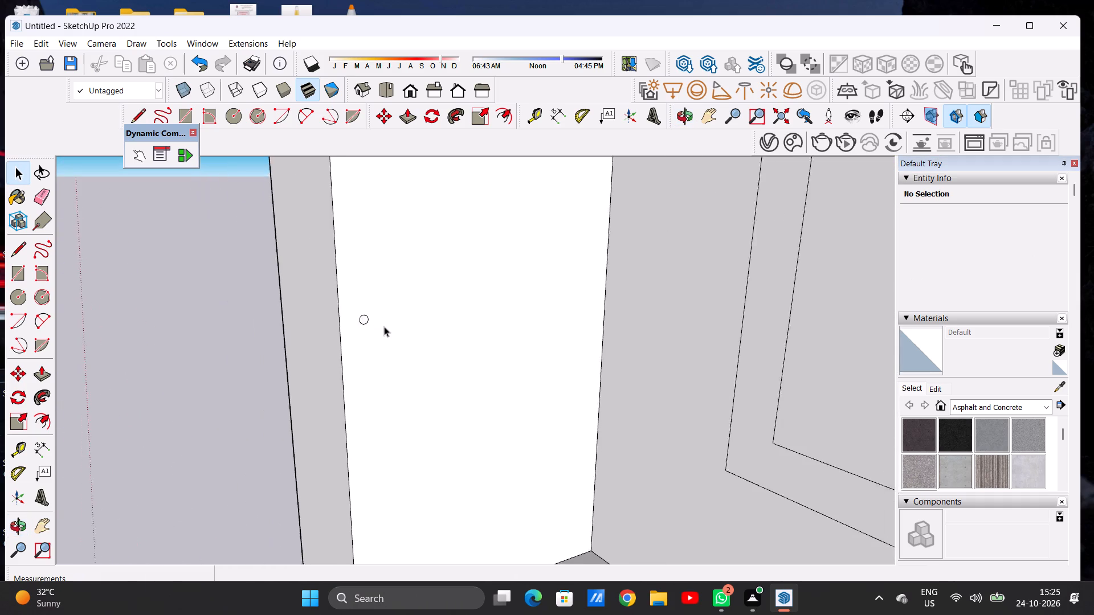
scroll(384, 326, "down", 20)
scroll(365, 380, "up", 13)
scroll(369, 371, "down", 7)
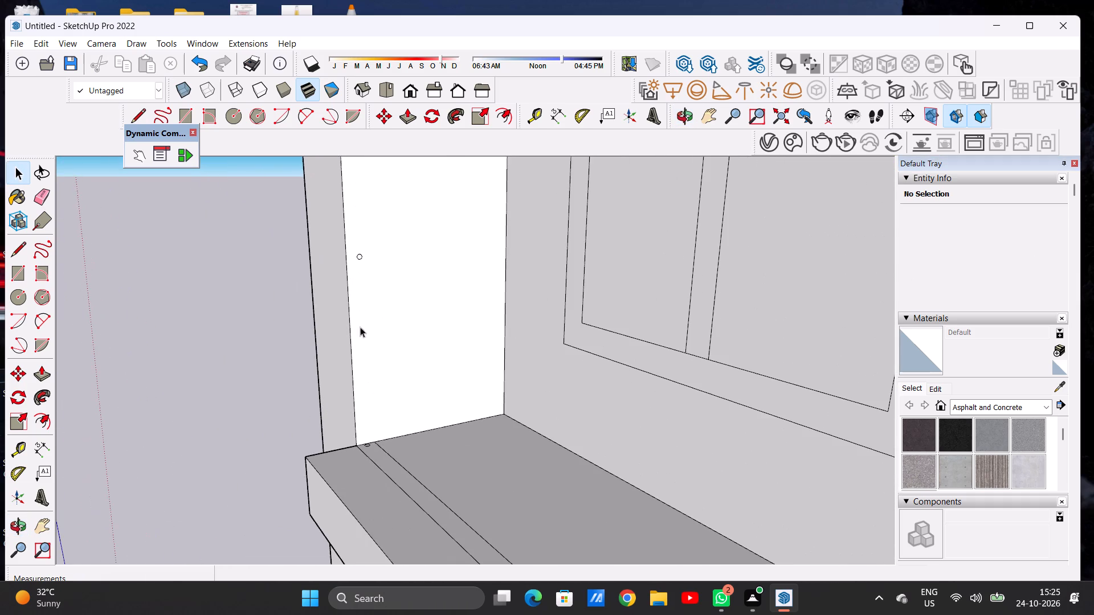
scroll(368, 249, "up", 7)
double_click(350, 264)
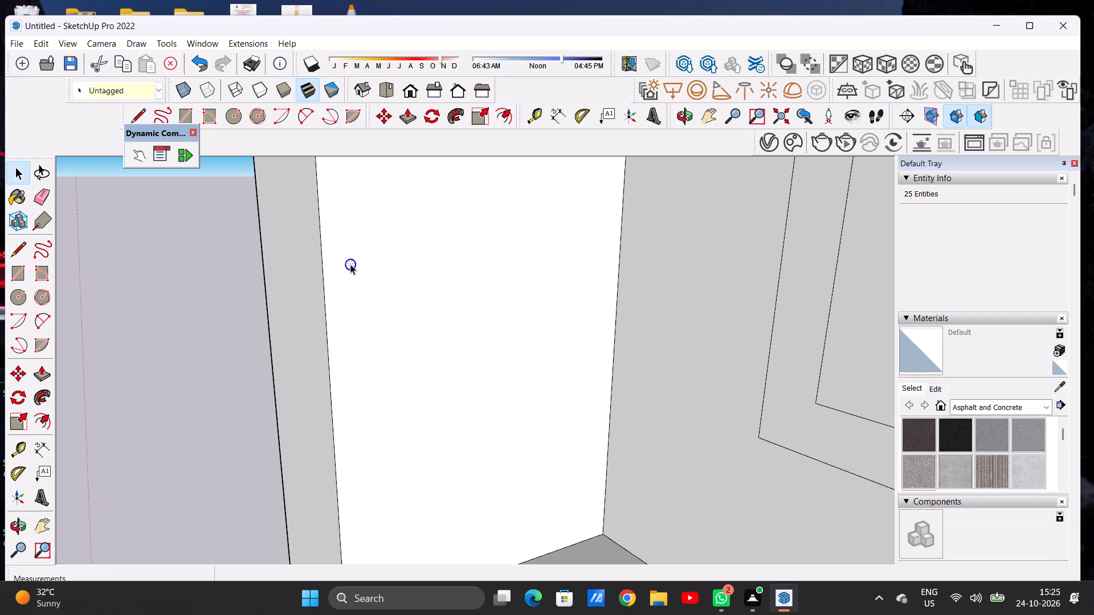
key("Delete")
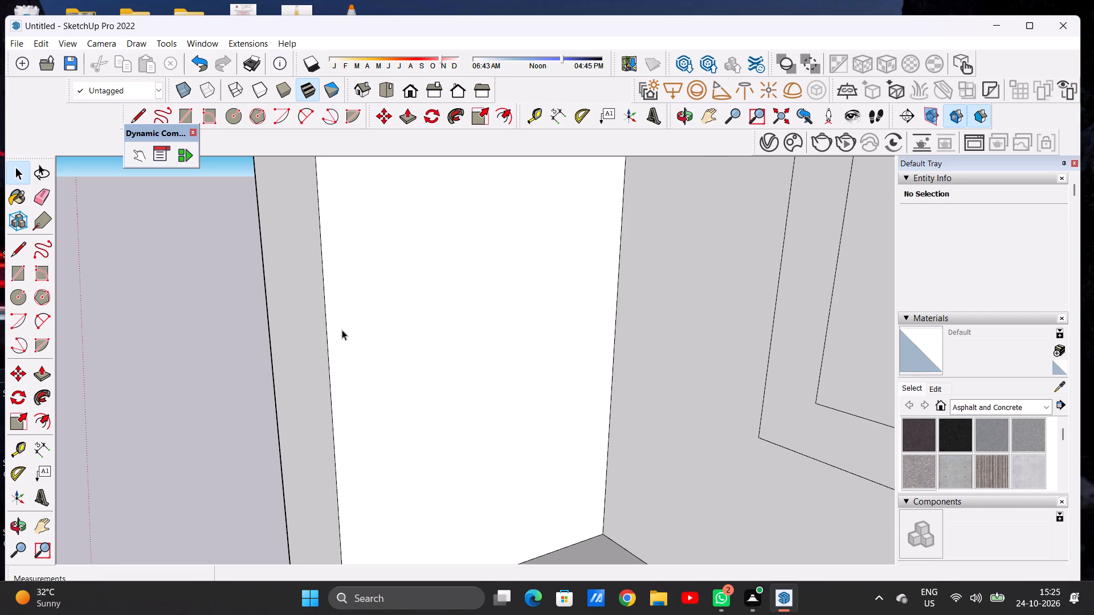
Draw a circle with a radius of about 2" on the outer left pier's inner face, near its front edge above the railing strip.
key("c")
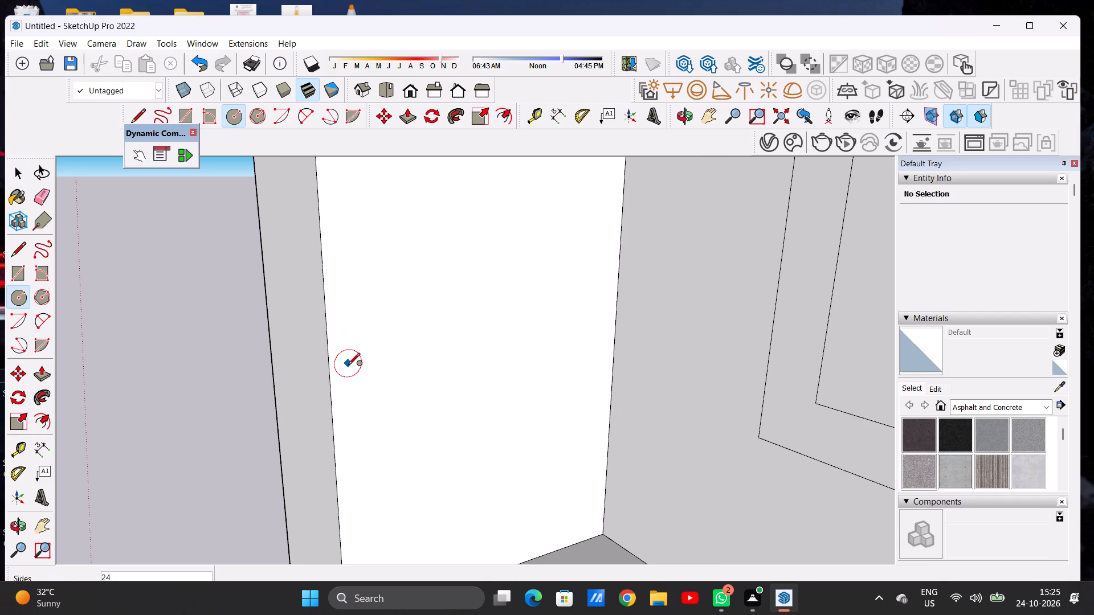
left_click(350, 362)
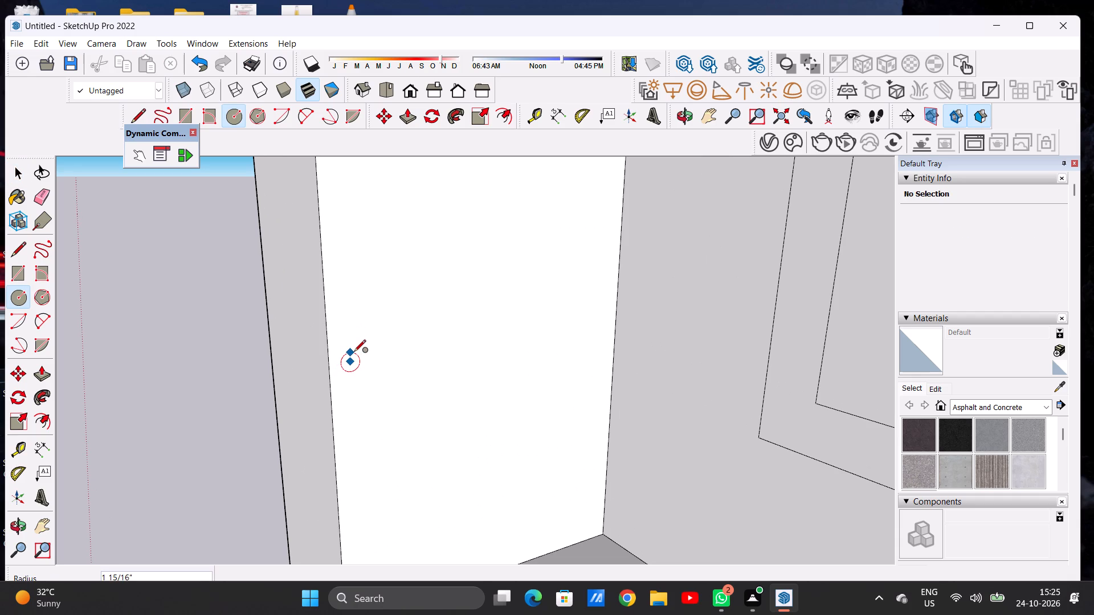
left_click(353, 352)
key("space")
Examine the new pier circle's size and height against the balcony slab, the railing strip and the window.
scroll(344, 336, "down", 11)
scroll(345, 327, "up", 1)
scroll(345, 327, "down", 1)
scroll(345, 327, "up", 1)
scroll(345, 327, "down", 2)
scroll(333, 395, "down", 1)
middle_click_drag(345, 396, 406, 396)
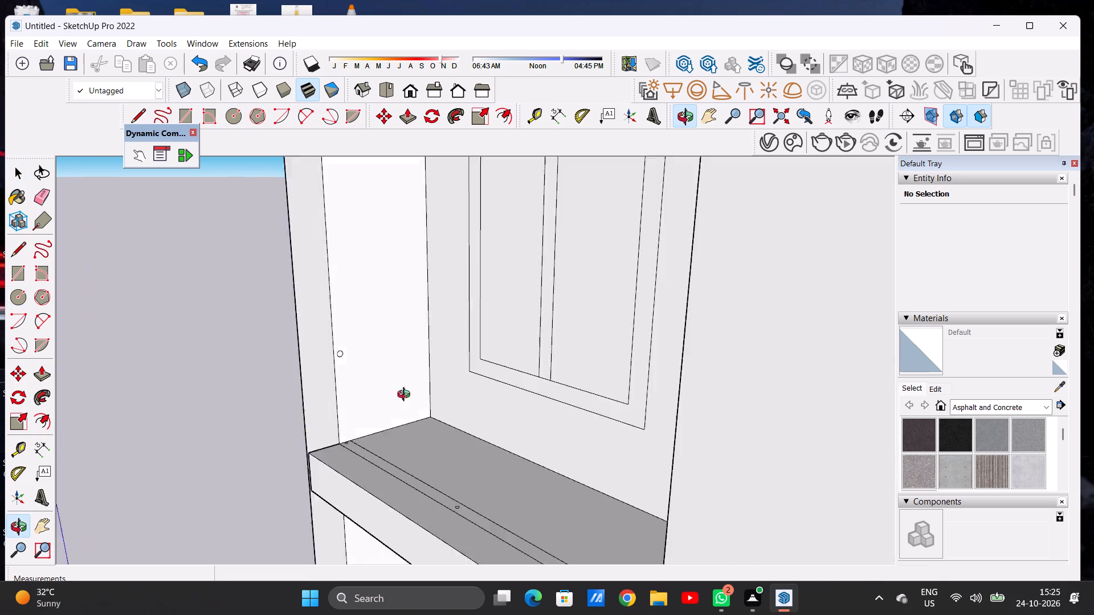
middle_click_drag(406, 396, 540, 409)
scroll(270, 345, "down", 7)
middle_click_drag(370, 372, 447, 363)
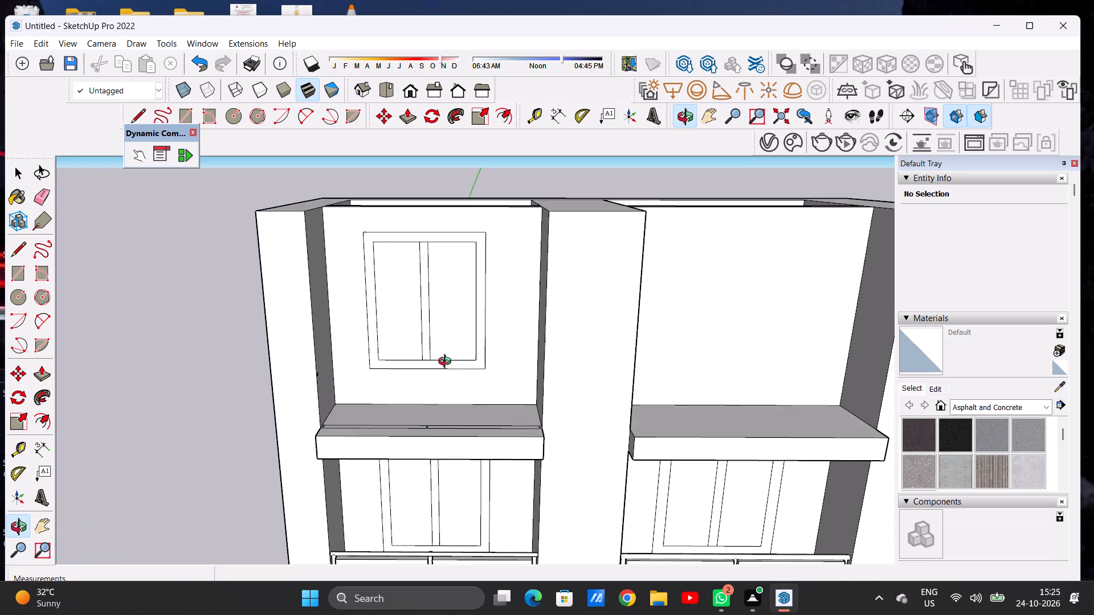
middle_click_drag(447, 363, 441, 342)
scroll(312, 325, "down", 5)
scroll(346, 356, "up", 4)
scroll(346, 356, "down", 1)
scroll(346, 356, "up", 7)
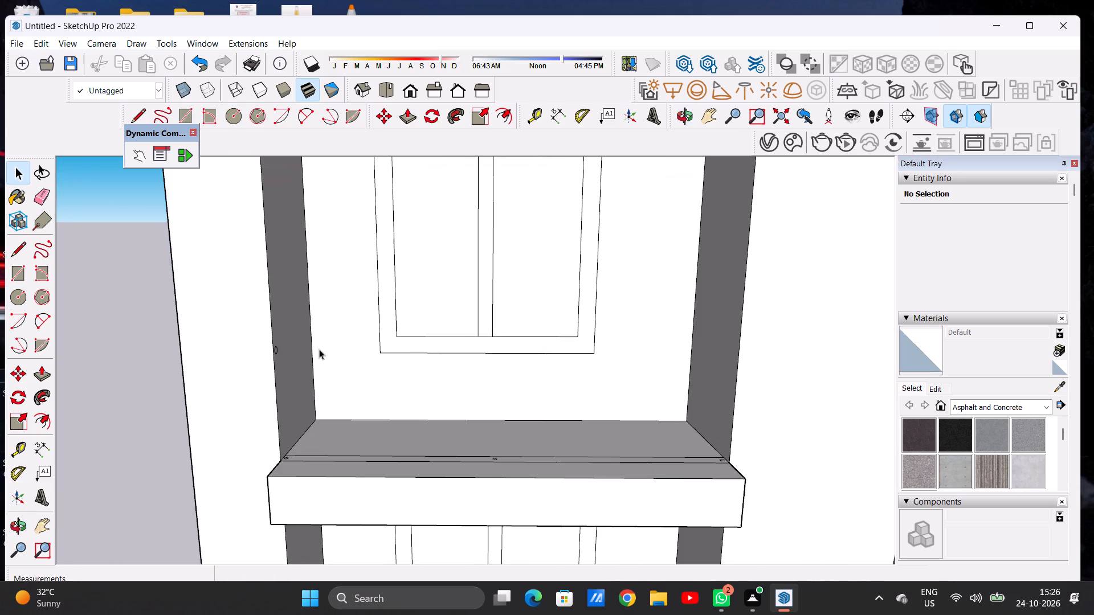
Select the new circle's face together with its edge on the outer left pier's inner face.
scroll(319, 349, "up", 1)
middle_click_drag(321, 363, 146, 379)
scroll(267, 319, "up", 7)
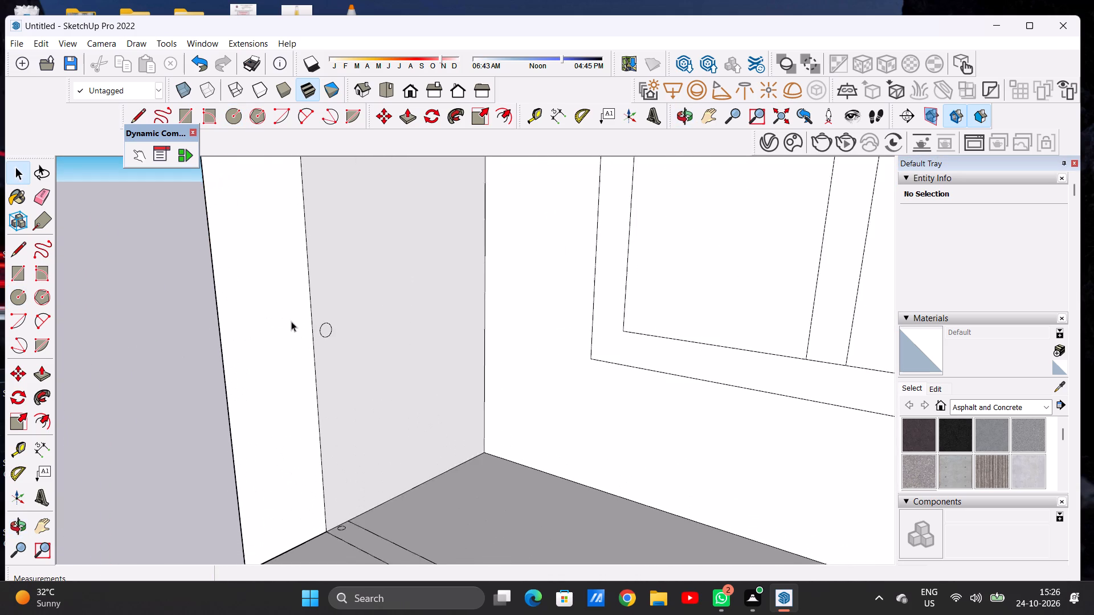
scroll(291, 321, "up", 1)
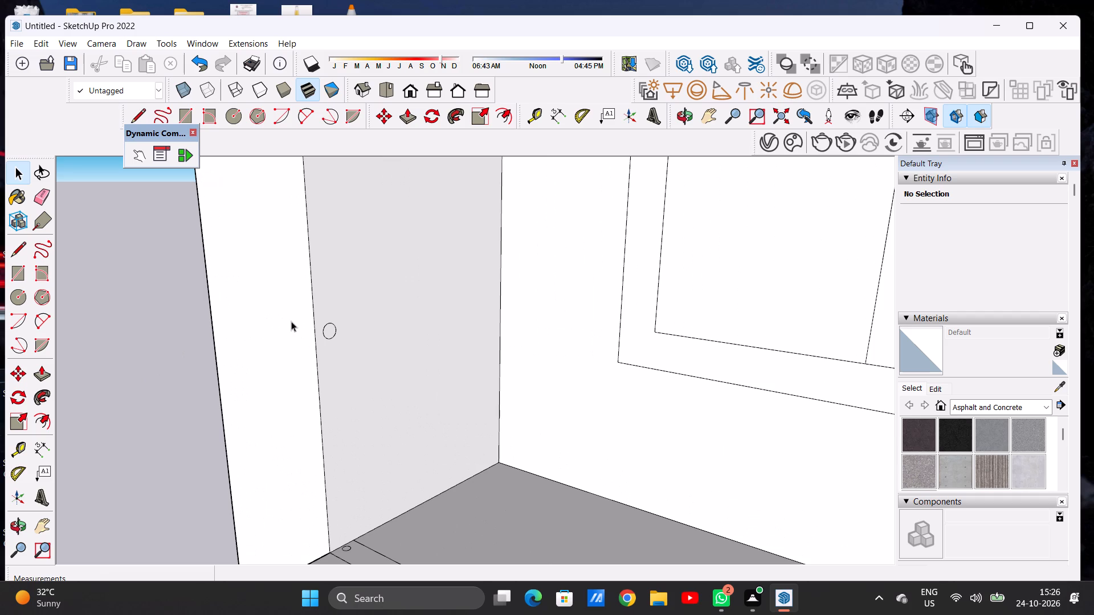
scroll(336, 330, "up", 6)
double_click(327, 330)
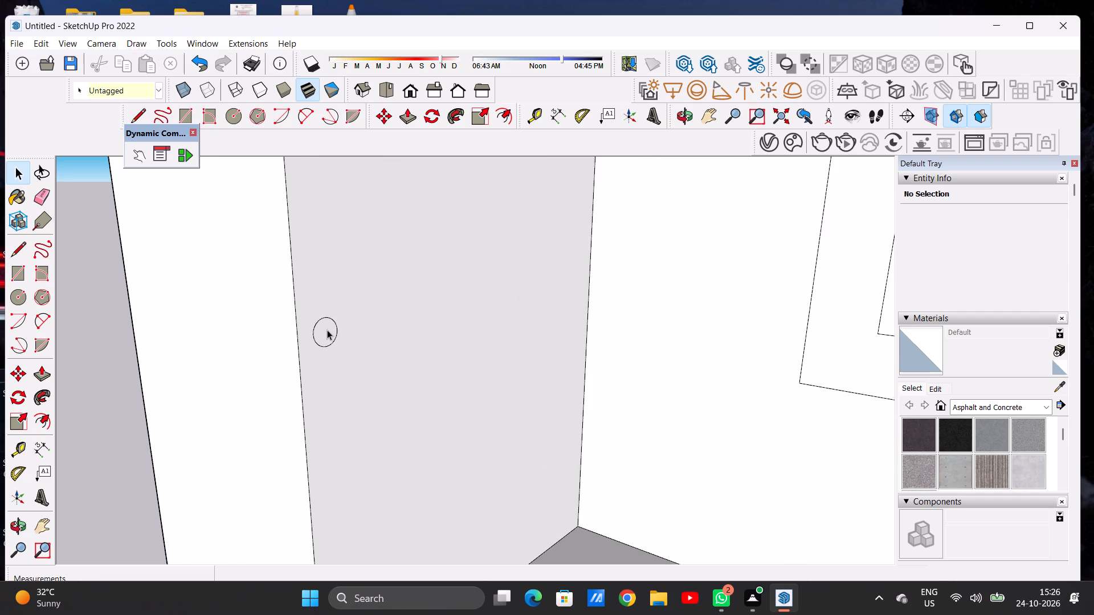
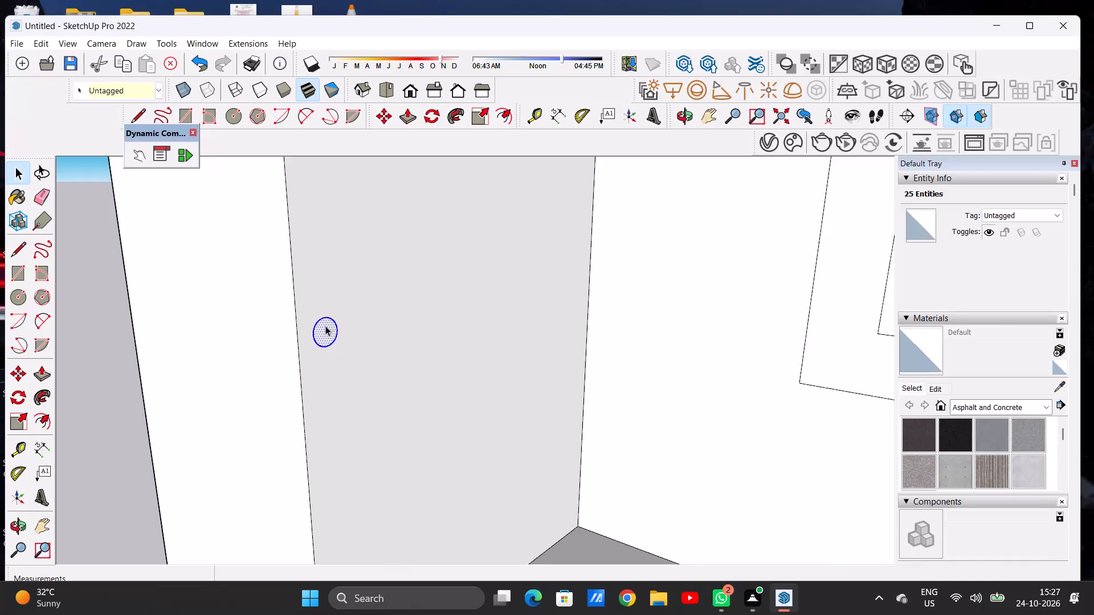
Move the circle on the top-left balcony's left side wall straight up by about 4 3/4".
scroll(321, 352, "down", 8)
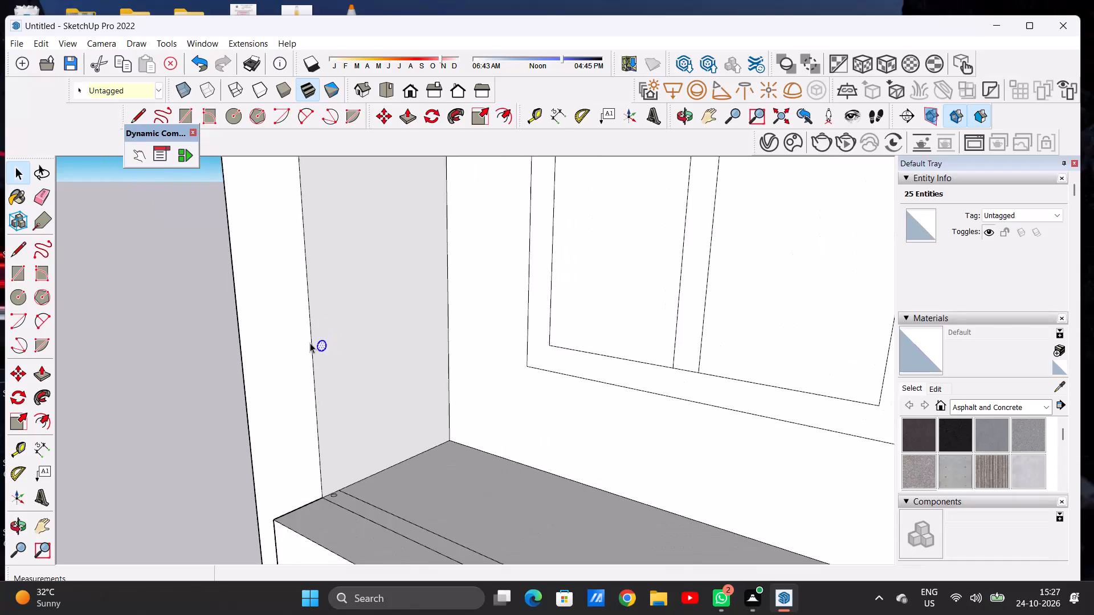
scroll(310, 343, "down", 10)
scroll(291, 352, "up", 7)
scroll(315, 297, "up", 3)
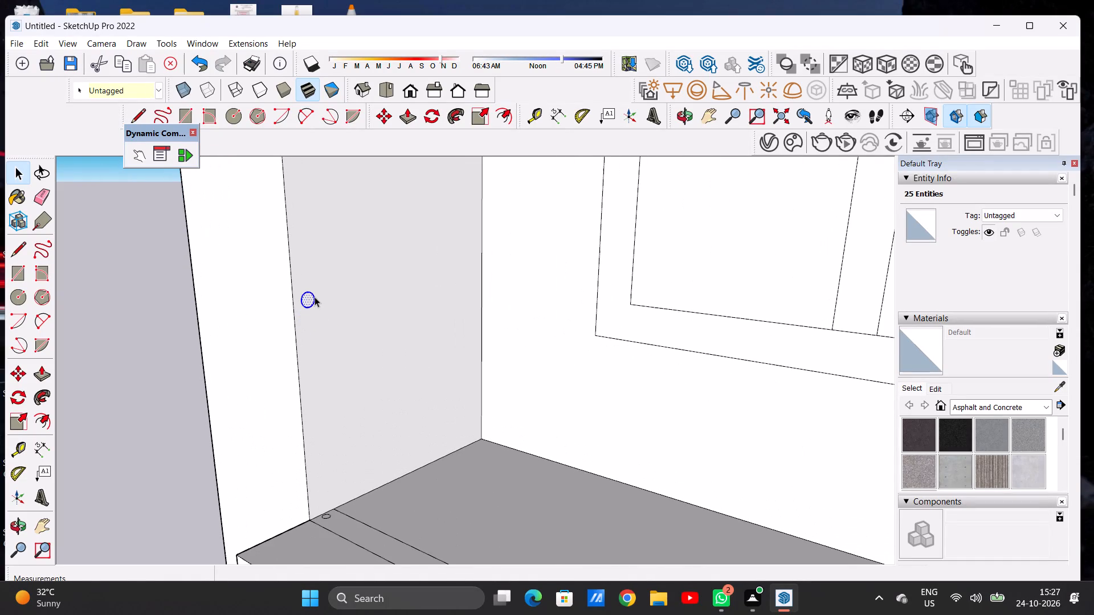
key("m")
scroll(319, 298, "up", 9)
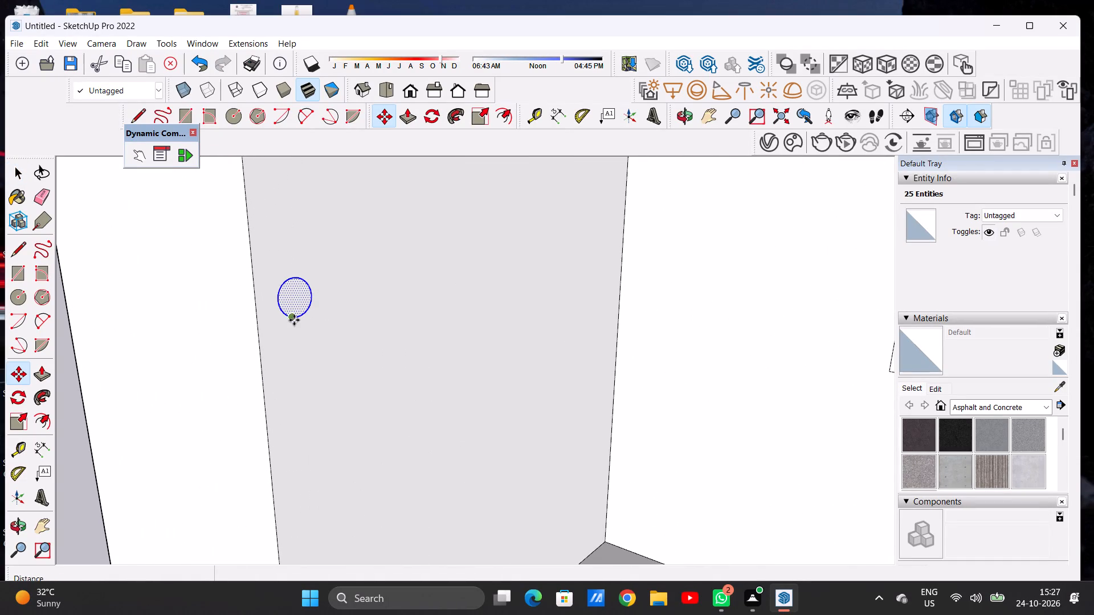
left_click(294, 320)
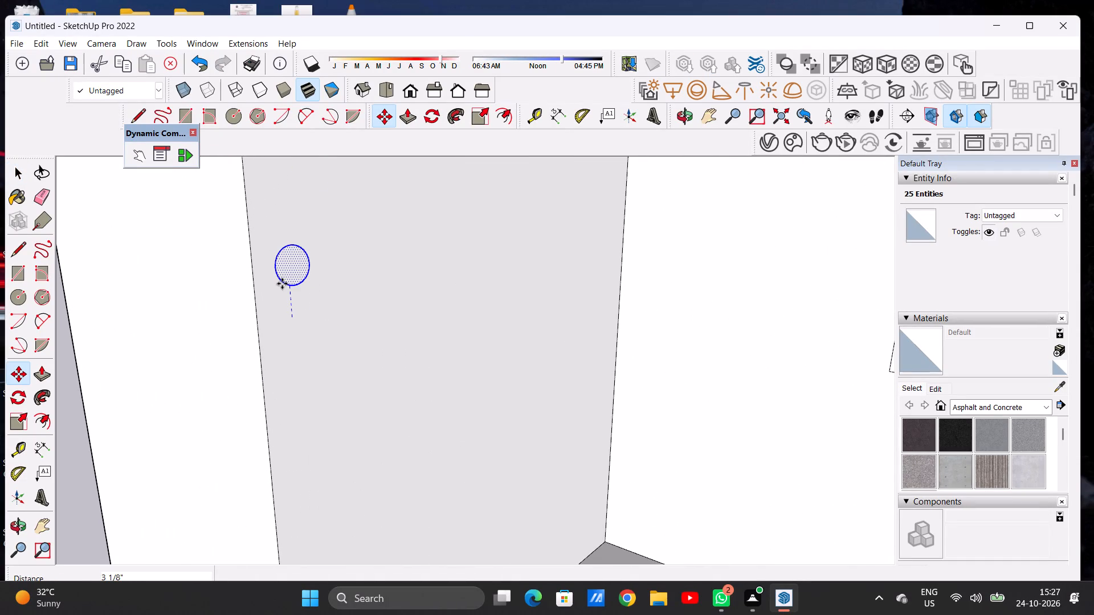
left_click(286, 269)
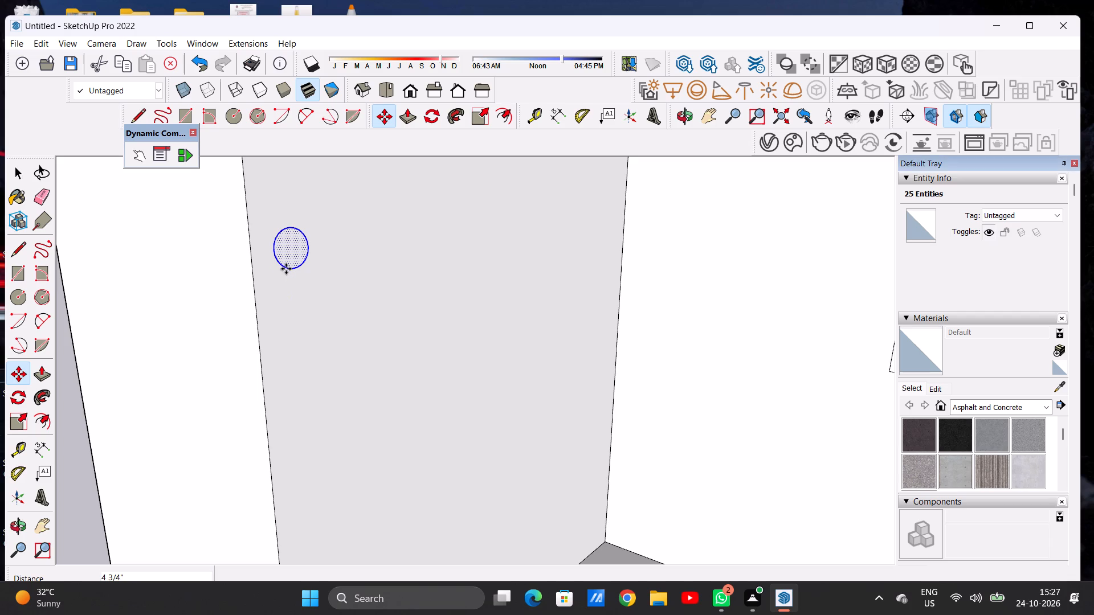
key("space")
scroll(316, 288, "down", 20)
scroll(316, 288, "down", 7)
left_click(240, 312)
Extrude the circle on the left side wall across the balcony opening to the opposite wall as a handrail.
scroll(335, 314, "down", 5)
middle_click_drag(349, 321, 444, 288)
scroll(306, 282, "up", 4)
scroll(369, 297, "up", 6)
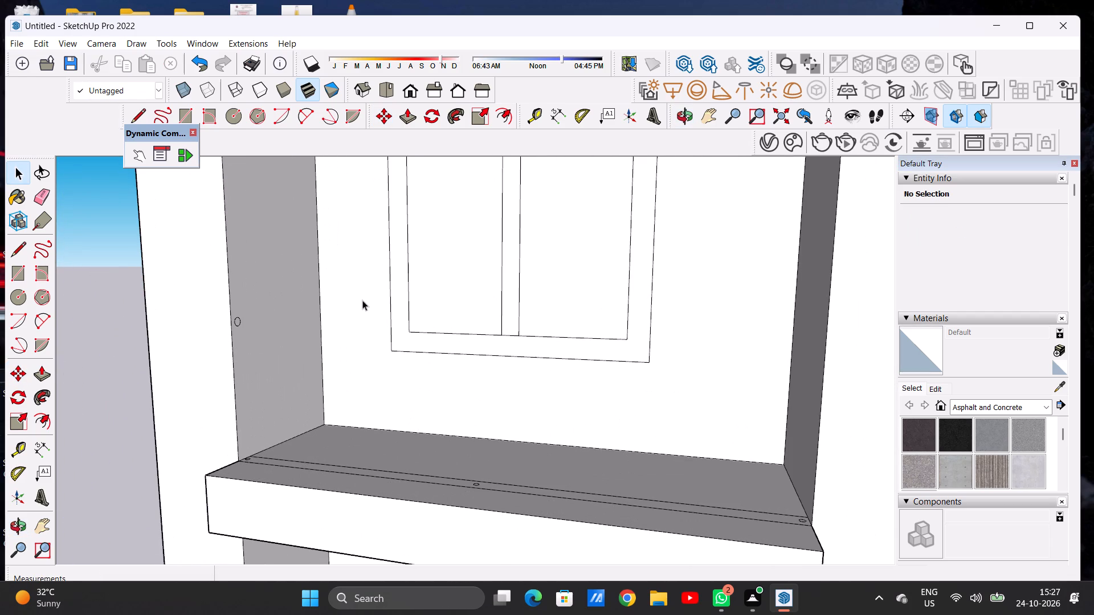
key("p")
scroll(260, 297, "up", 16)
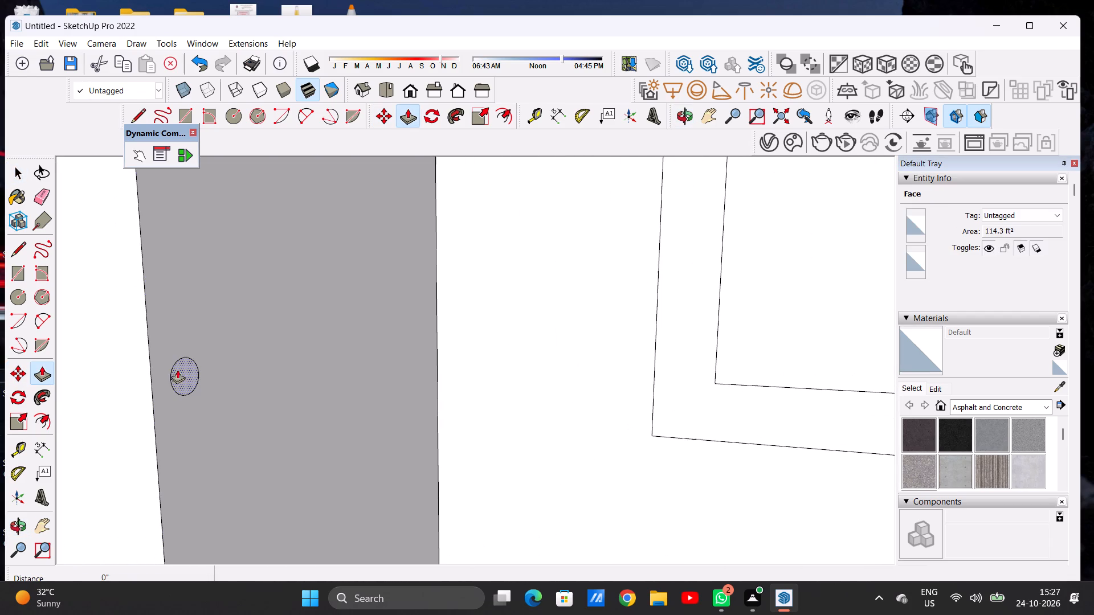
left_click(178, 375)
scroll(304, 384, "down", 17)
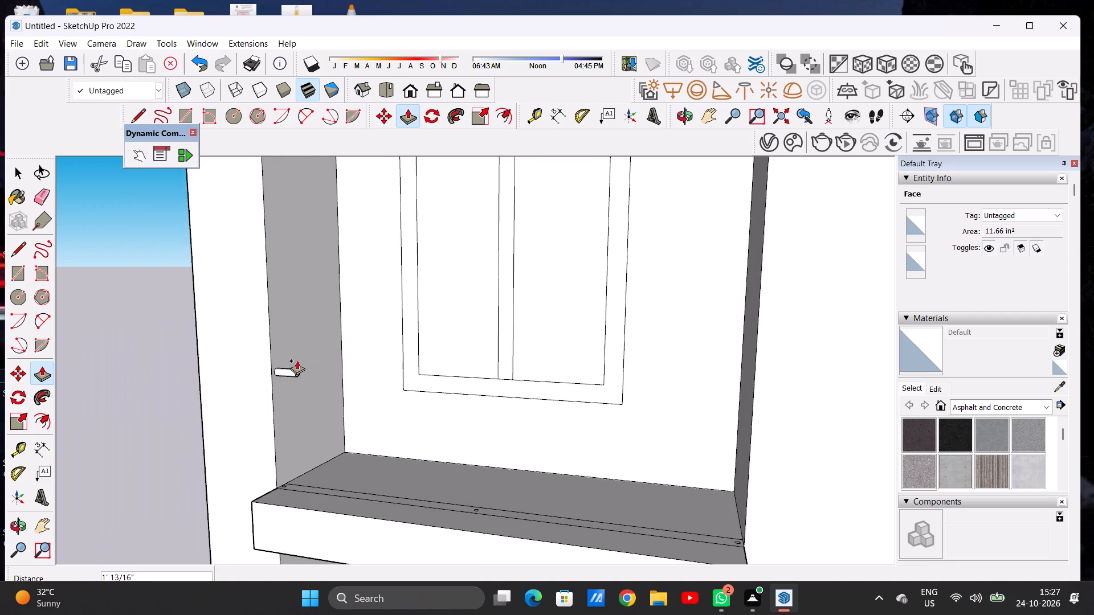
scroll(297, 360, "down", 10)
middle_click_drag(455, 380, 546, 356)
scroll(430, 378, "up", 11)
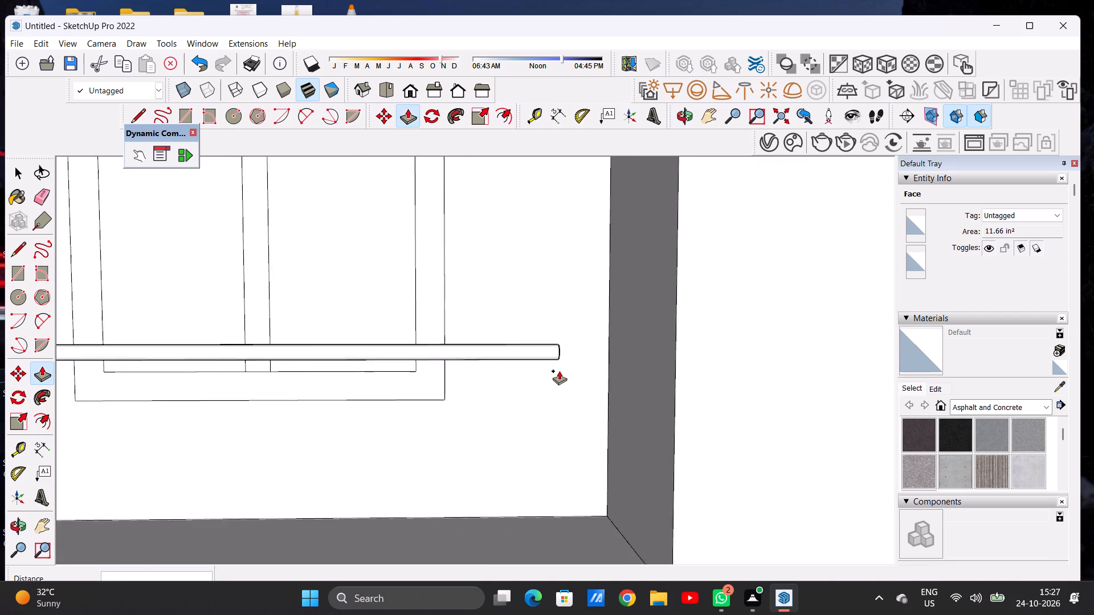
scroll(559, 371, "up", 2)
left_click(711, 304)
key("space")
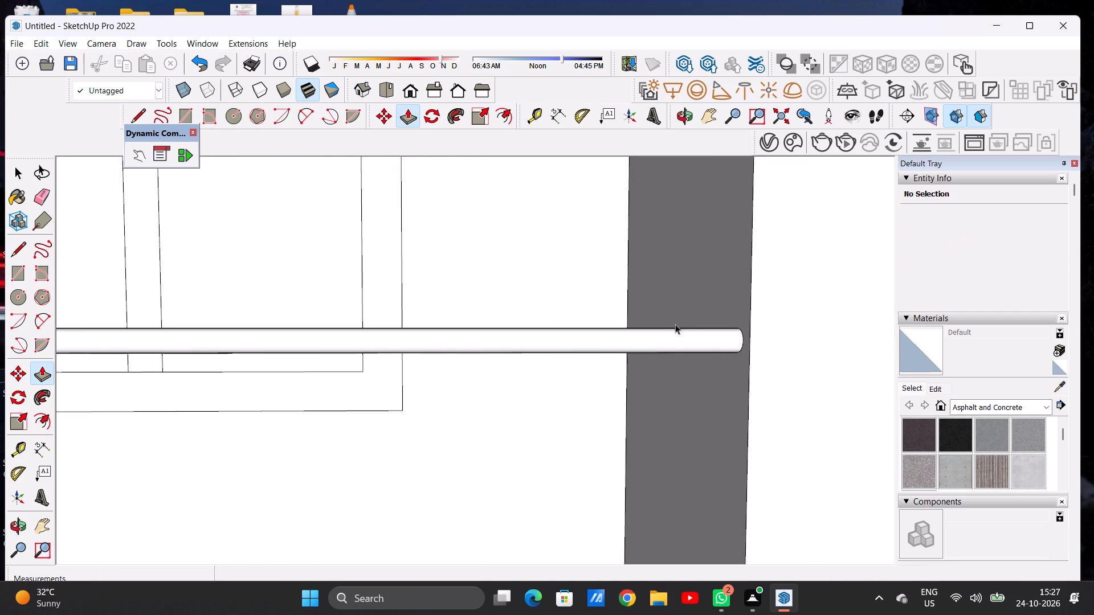
Examine the handrail's height and position on the top-left balcony in relation to the window and the balconies below.
scroll(523, 376, "down", 19)
scroll(434, 333, "up", 1)
scroll(434, 333, "down", 3)
middle_click_drag(453, 352, 394, 376)
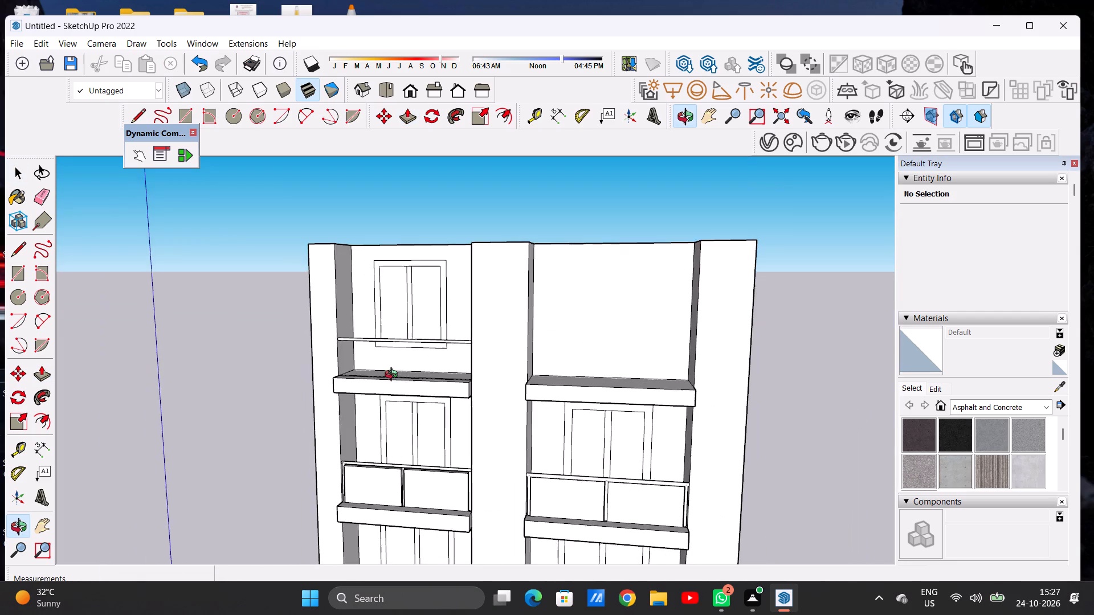
middle_click_drag(394, 376, 443, 368)
scroll(399, 373, "up", 4)
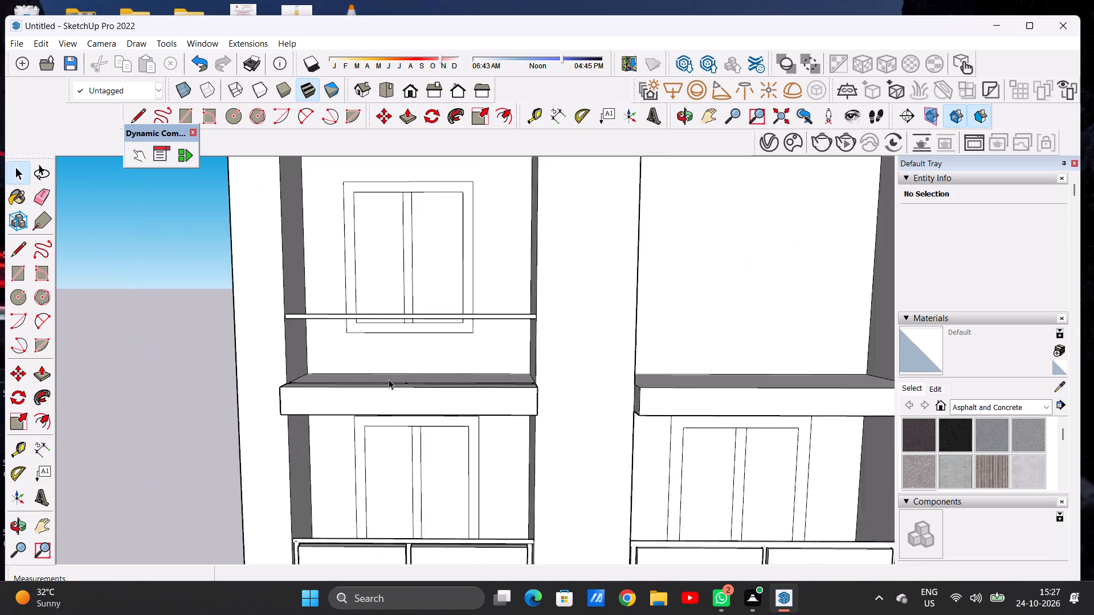
scroll(389, 379, "up", 3)
middle_click_drag(336, 371, 320, 445)
scroll(429, 363, "down", 5)
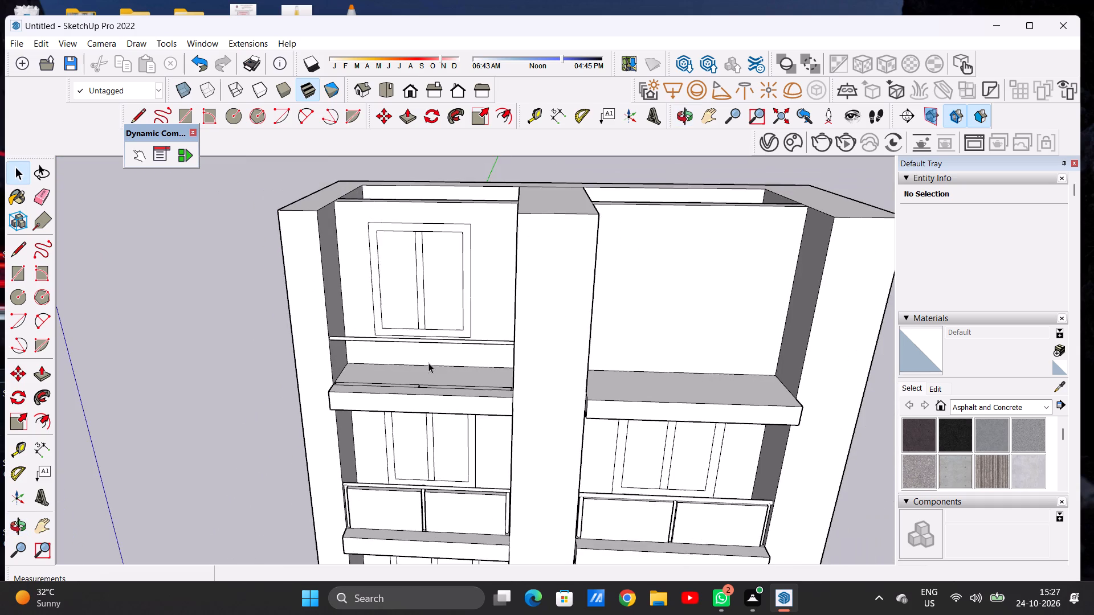
scroll(428, 320, "down", 4)
middle_click_drag(442, 350, 459, 297)
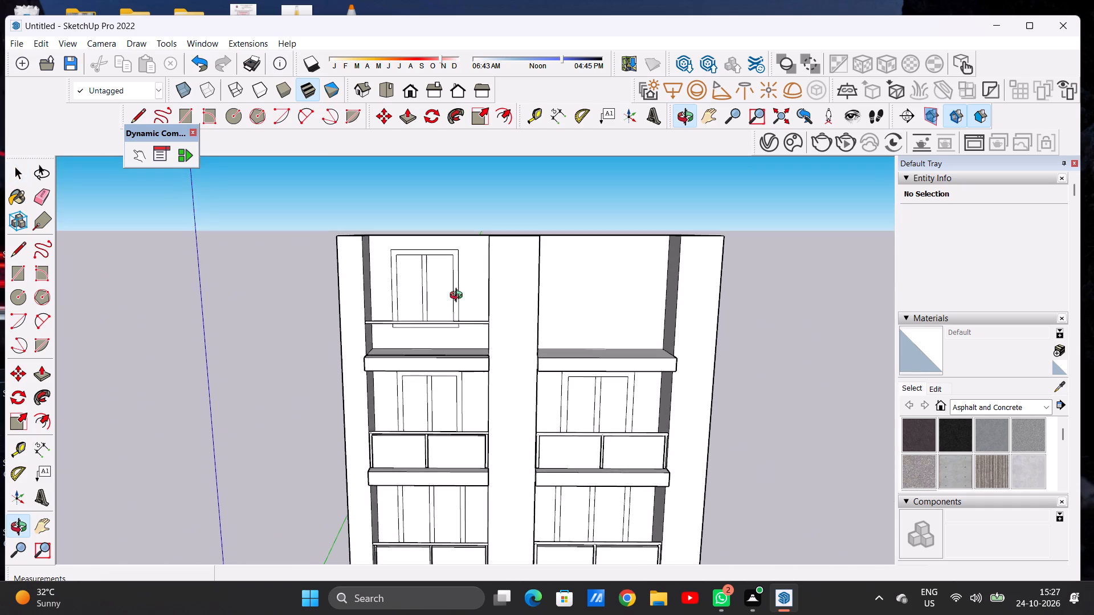
middle_click_drag(459, 297, 459, 294)
middle_click_drag(459, 285, 459, 279)
scroll(438, 321, "up", 5)
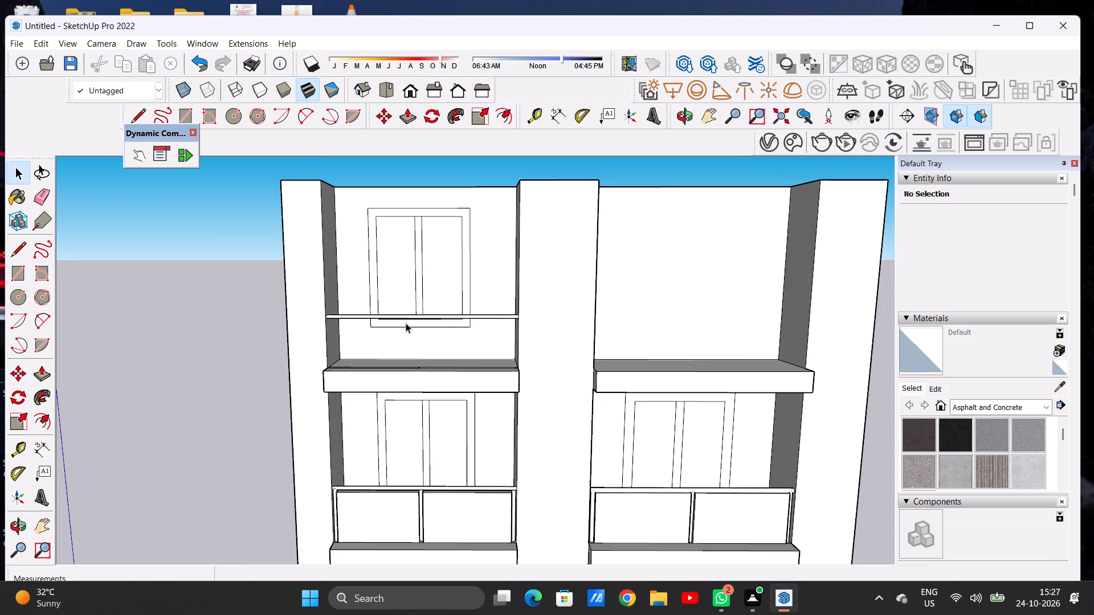
middle_click_drag(391, 323, 198, 404)
scroll(312, 300, "up", 3)
scroll(325, 293, "down", 1)
scroll(328, 293, "up", 1)
scroll(328, 293, "down", 1)
scroll(329, 293, "up", 5)
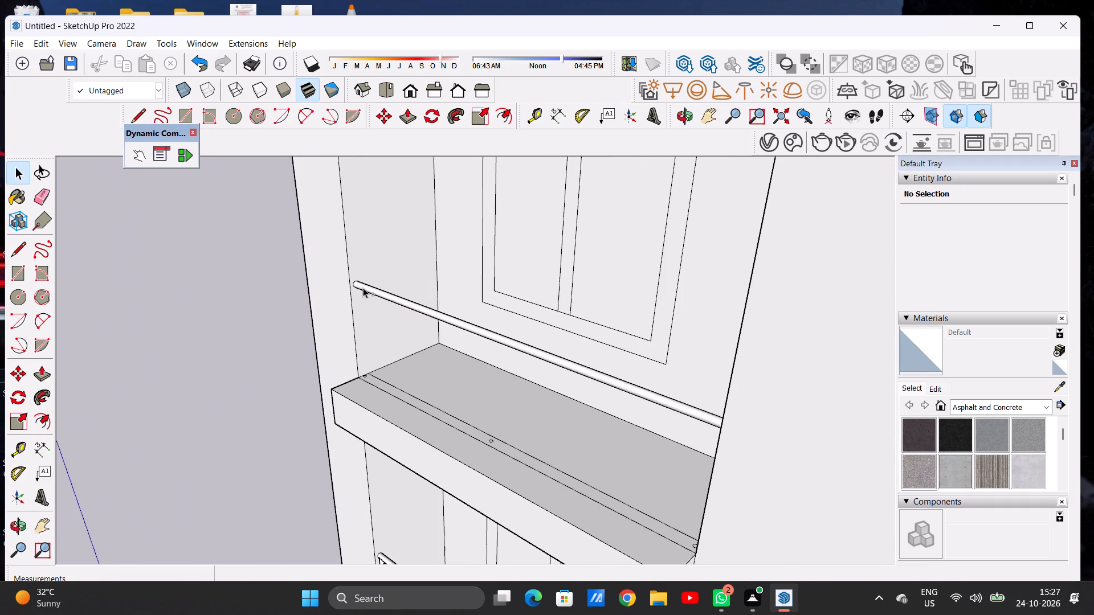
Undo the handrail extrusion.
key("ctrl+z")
Move the circle on the top-left balcony's left side wall up by about 3 15/16".
scroll(359, 276, "up", 17)
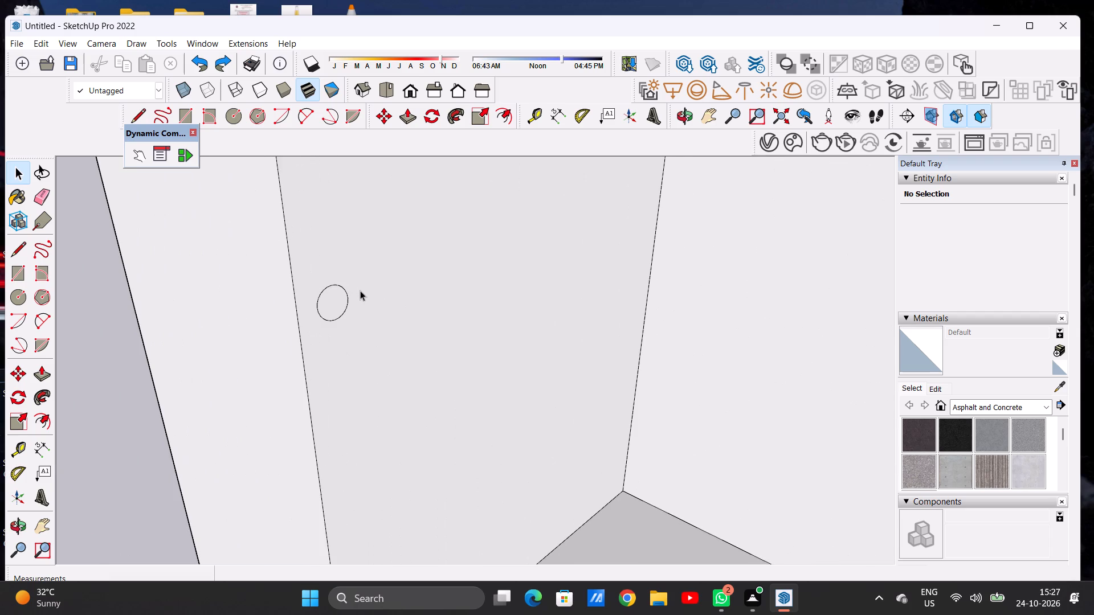
double_click(336, 305)
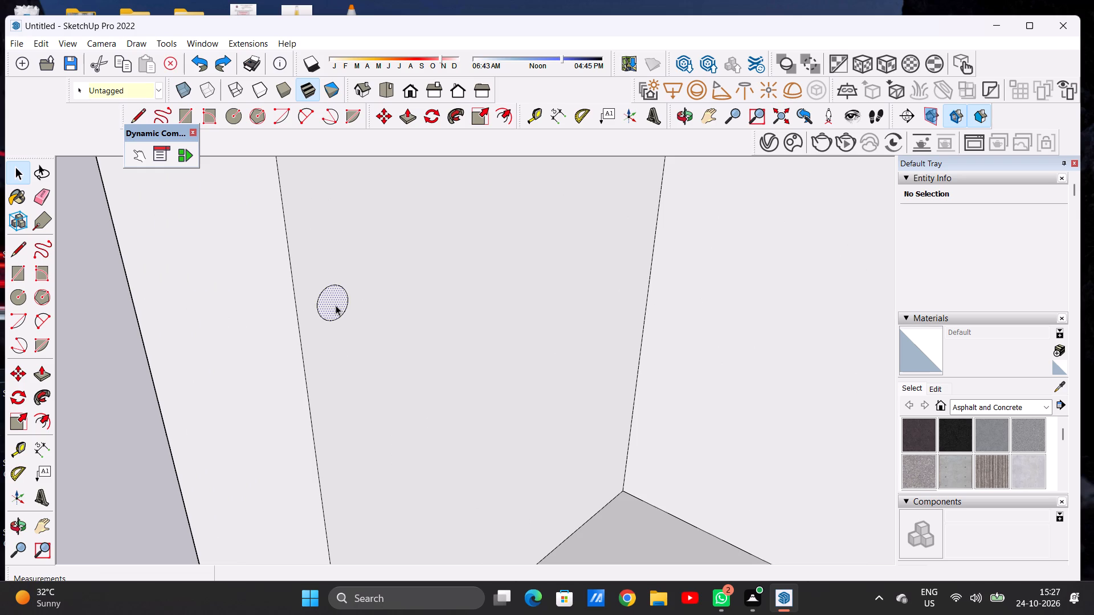
key("m")
left_click(336, 319)
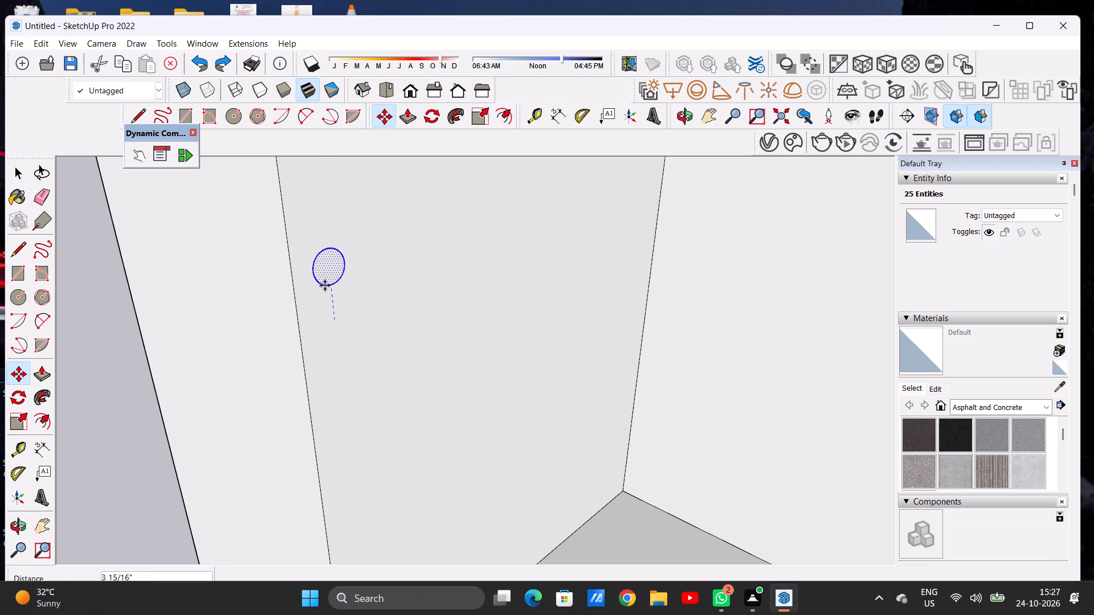
left_click(325, 285)
key("space")
left_click(121, 429)
Push/Pull the raised circle about 19' 7 11/16" across the top-left balcony to the opposite wall, forming the handrail.
key("p")
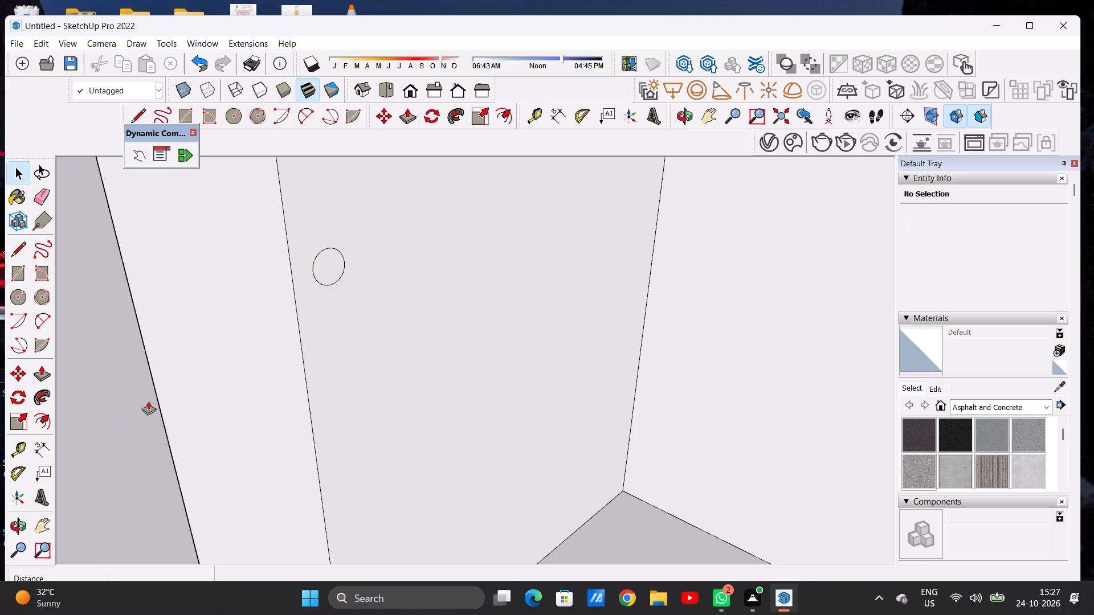
left_click(325, 262)
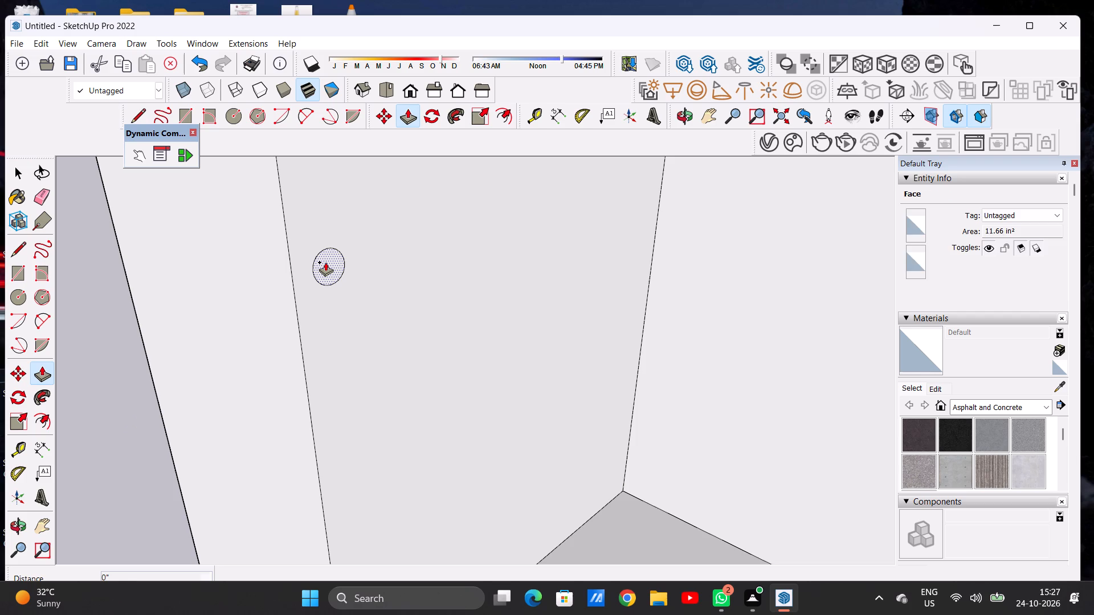
scroll(460, 326, "down", 12)
scroll(462, 307, "up", 1)
scroll(462, 307, "down", 20)
scroll(462, 307, "down", 1)
middle_click_drag(496, 314, 728, 267)
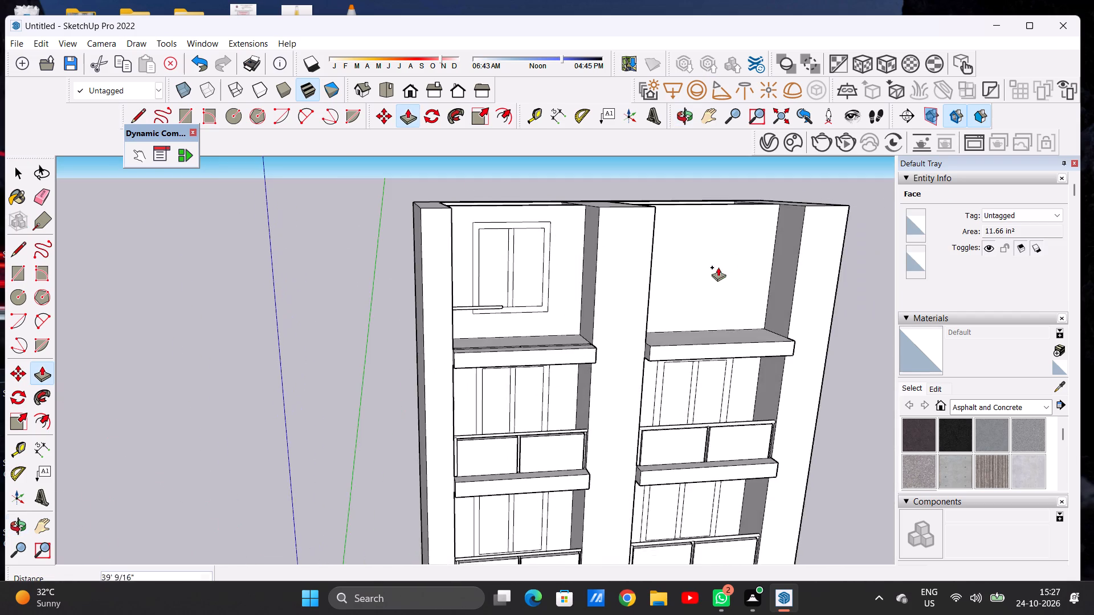
scroll(599, 284, "up", 7)
middle_click_drag(563, 305, 591, 281)
scroll(586, 291, "up", 7)
left_click(585, 293)
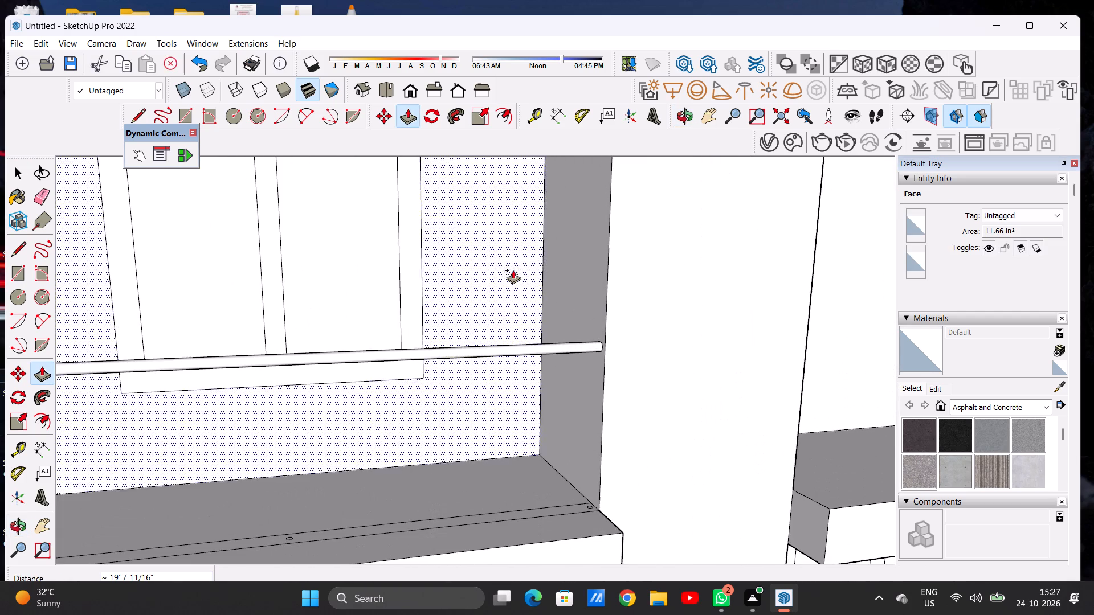
Push/Pull the small floor circle at the balcony's left end up to the handrail, about 5' 7 1/2", as a post.
scroll(496, 260, "down", 7)
middle_click_drag(382, 334, 235, 370)
scroll(273, 319, "up", 20)
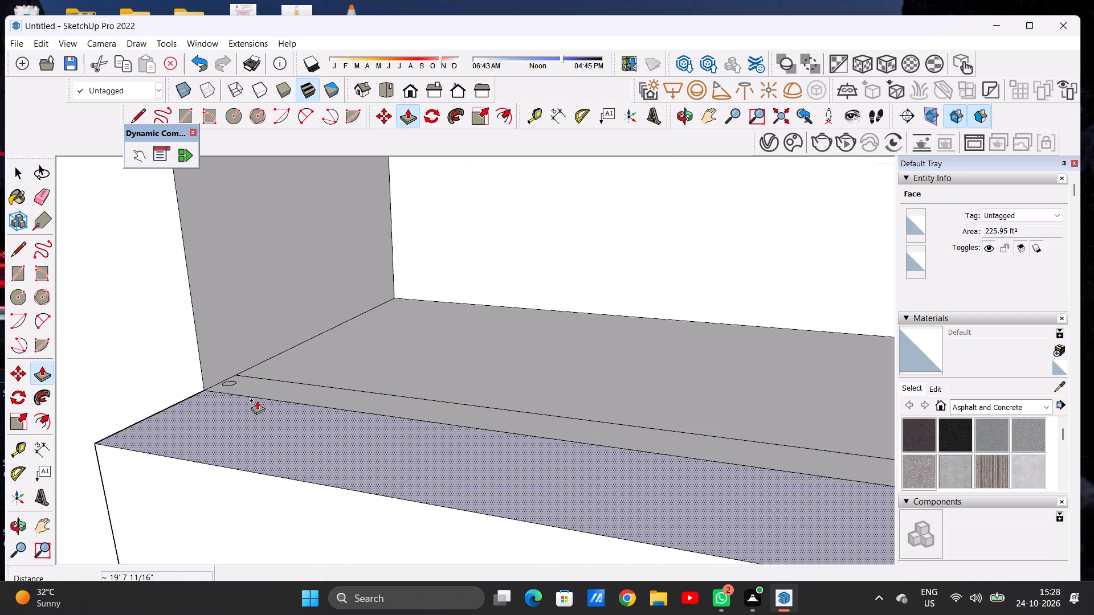
middle_click_drag(247, 367, 189, 498)
scroll(221, 375, "up", 8)
left_click(237, 421)
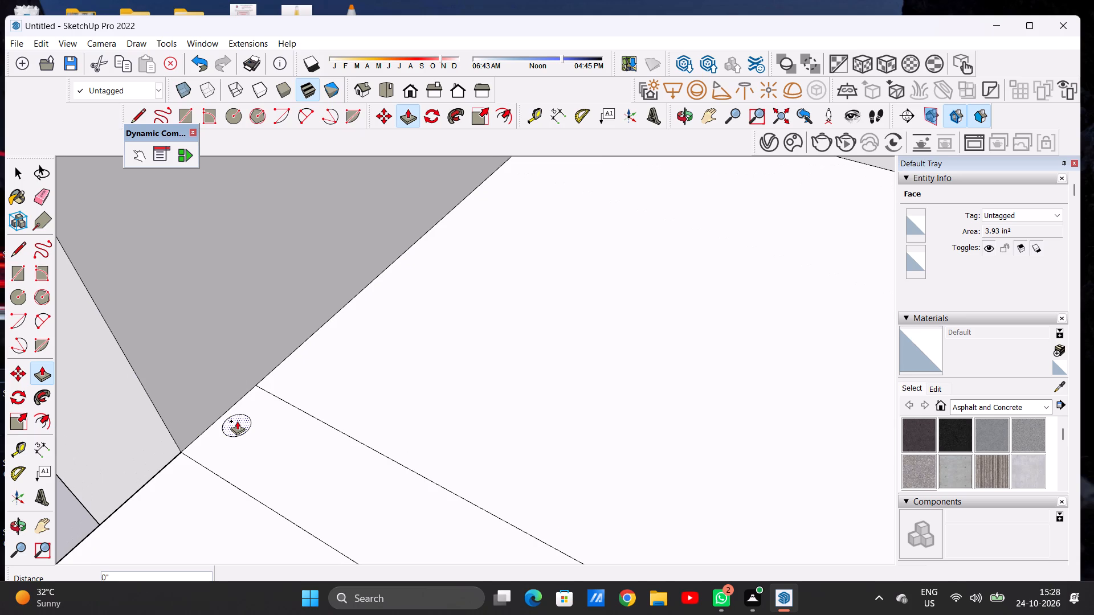
scroll(271, 330, "down", 20)
scroll(286, 257, "up", 11)
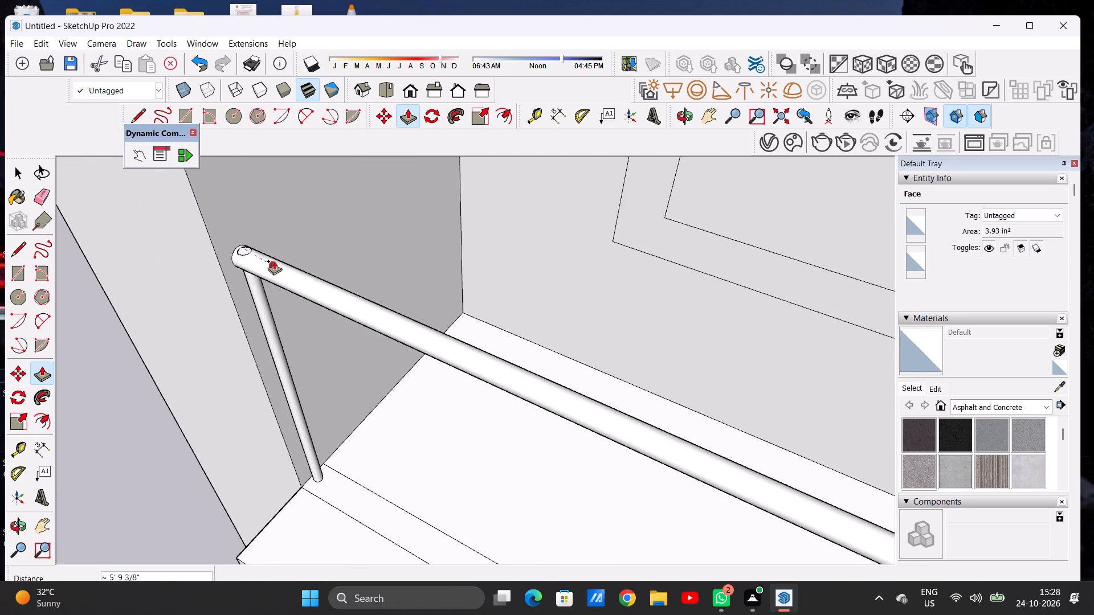
scroll(287, 322, "down", 3)
middle_click_drag(292, 317, 348, 247)
scroll(281, 281, "up", 5)
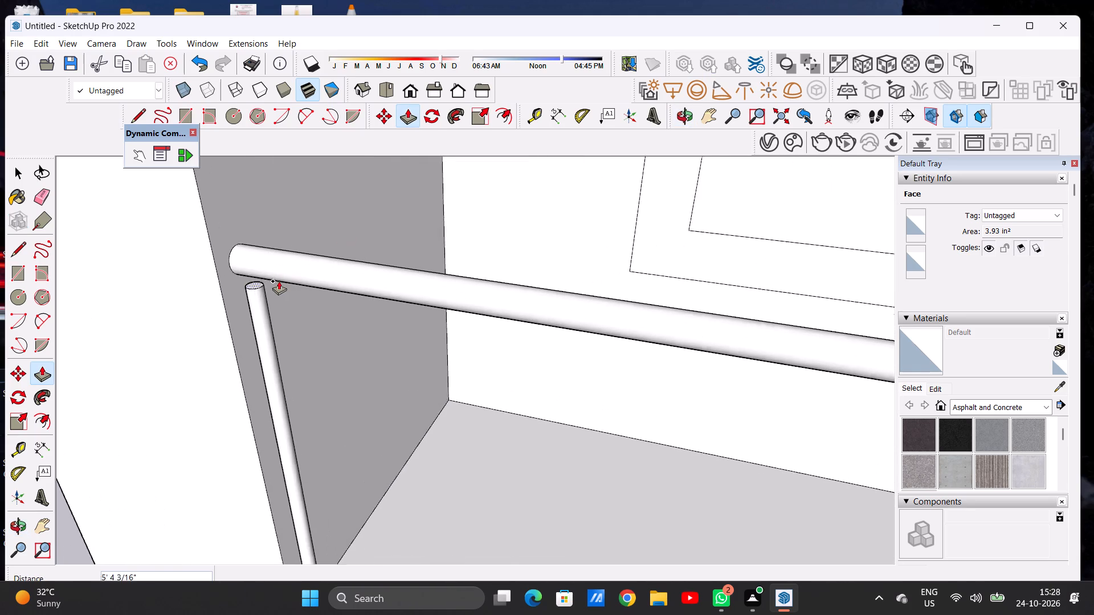
scroll(279, 281, "up", 1)
left_click(259, 269)
Push/Pull the small floor circle at the balcony's right end up into the handrail, about 5' 6 15/16", as a post.
scroll(259, 269, "down", 6)
scroll(259, 269, "up", 1)
scroll(259, 269, "down", 16)
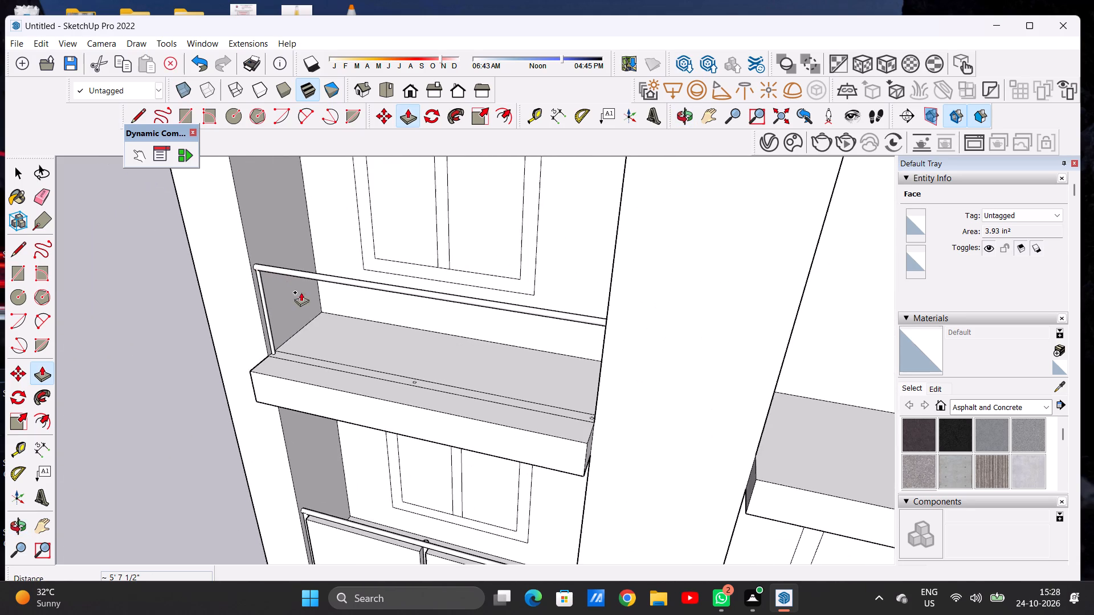
middle_click_drag(372, 337, 461, 260)
scroll(590, 322, "up", 7)
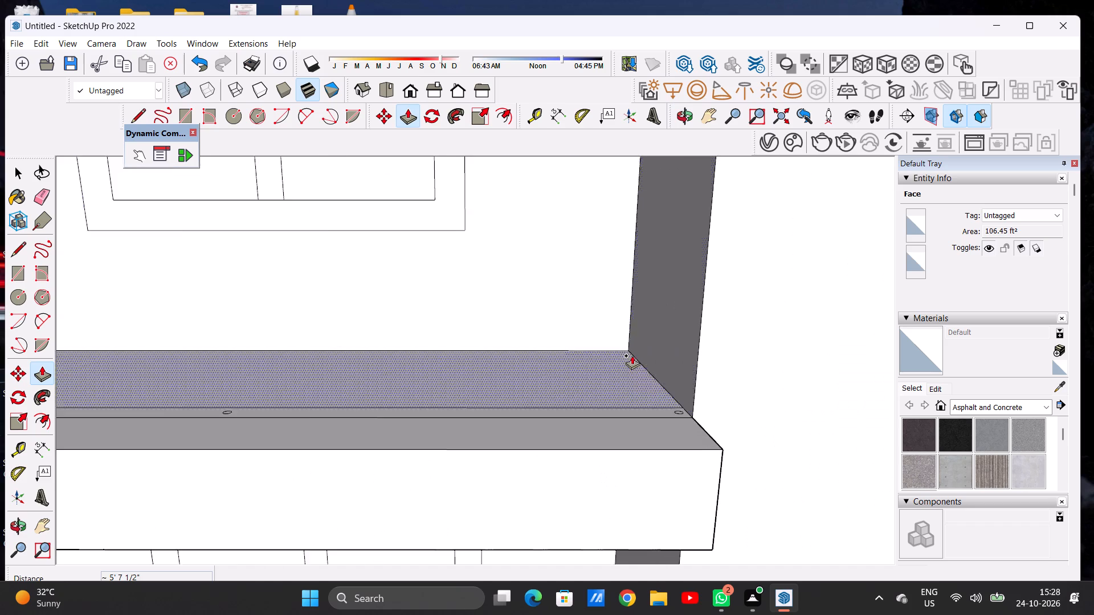
scroll(645, 361, "up", 1)
middle_click_drag(645, 363, 612, 419)
scroll(669, 459, "up", 20)
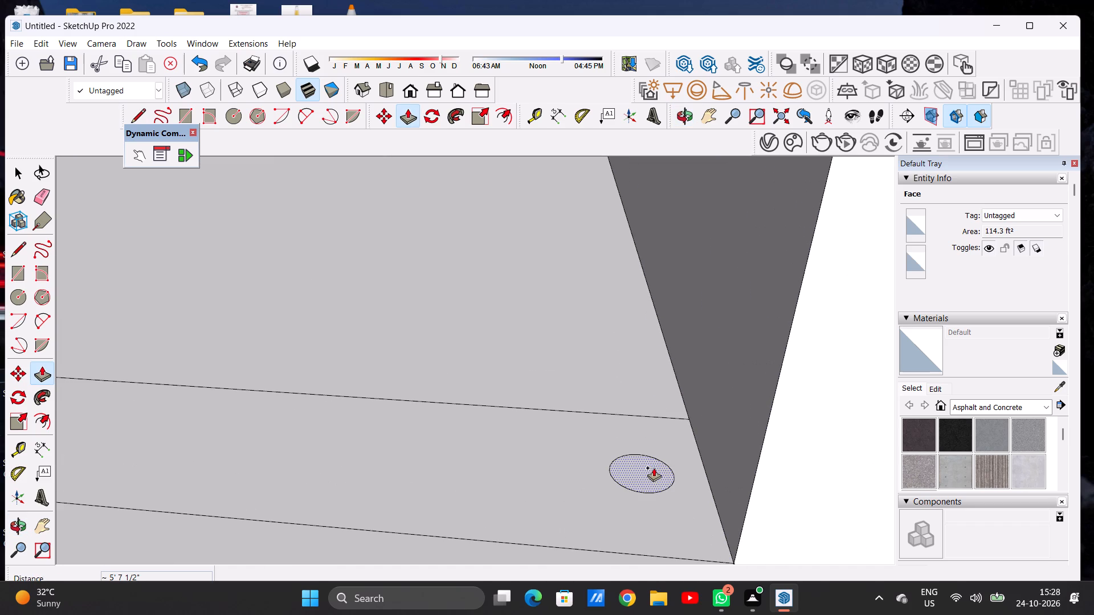
left_click(645, 468)
scroll(662, 355, "down", 10)
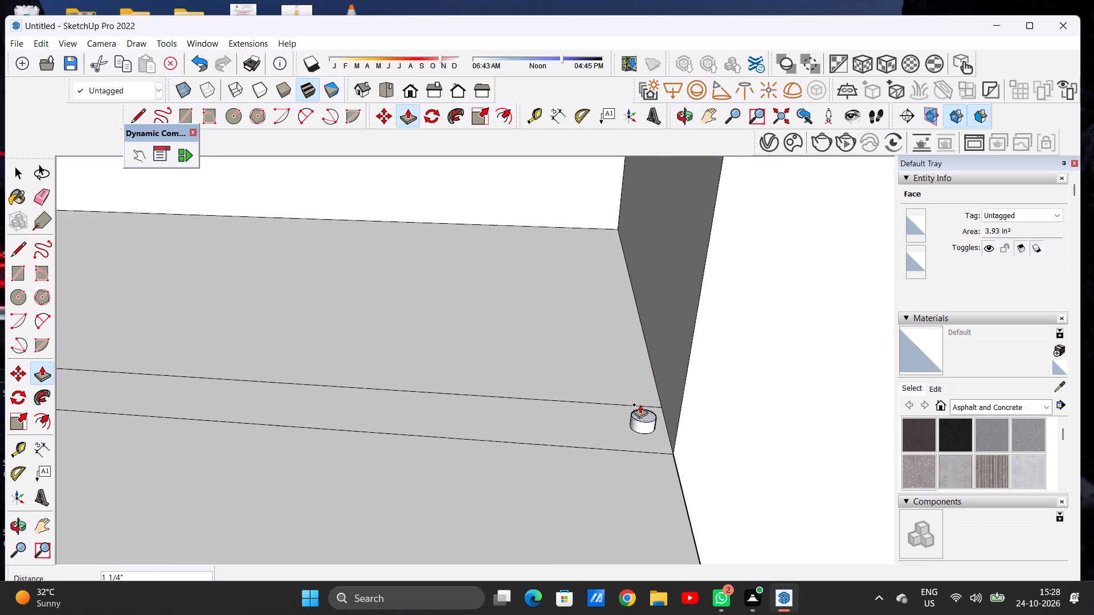
scroll(640, 404, "down", 4)
scroll(650, 374, "up", 1)
scroll(650, 374, "down", 20)
middle_click_drag(658, 263, 668, 215)
scroll(669, 221, "up", 2)
scroll(669, 221, "down", 1)
scroll(669, 221, "up", 3)
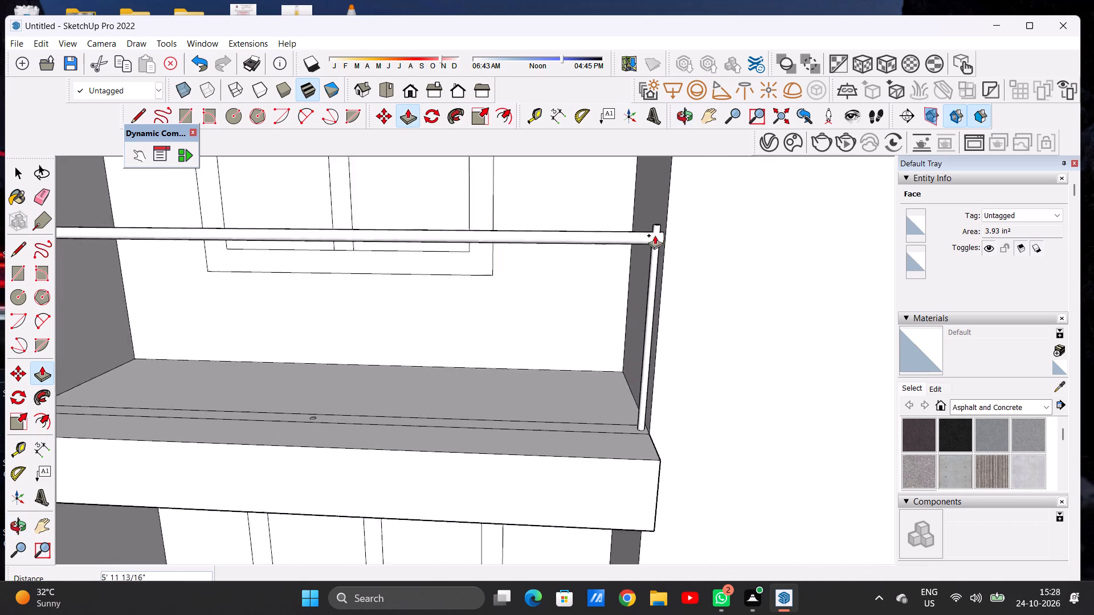
scroll(655, 235, "up", 12)
scroll(652, 251, "down", 1)
scroll(652, 251, "up", 3)
left_click(644, 224)
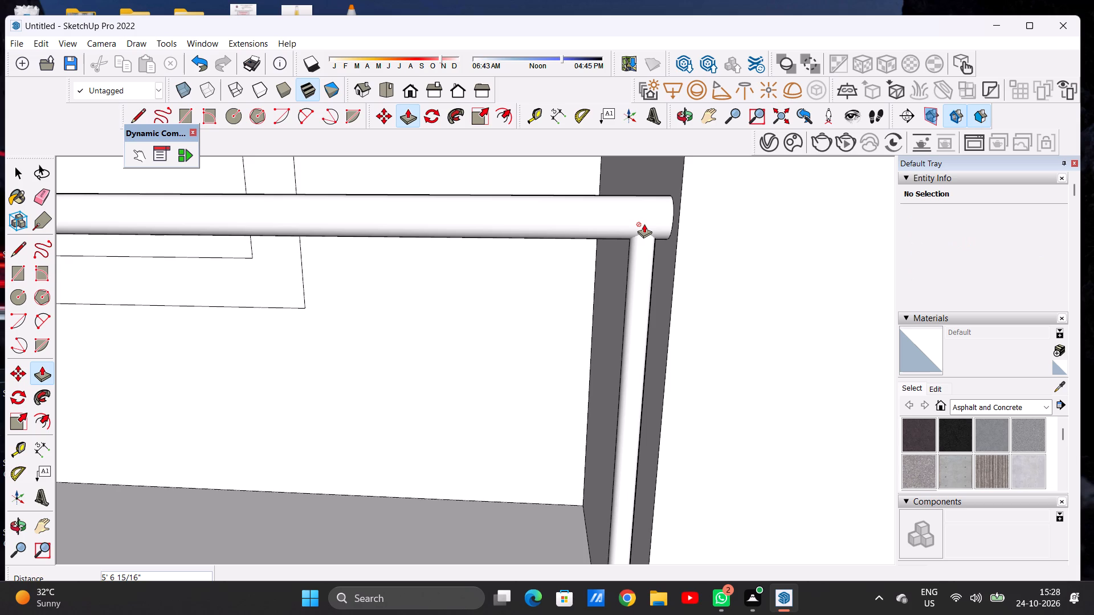
Push/Pull the small floor circle at the middle of the top-left balcony up into the handrail, about 5' 8 1/16", as a post.
scroll(608, 224, "down", 11)
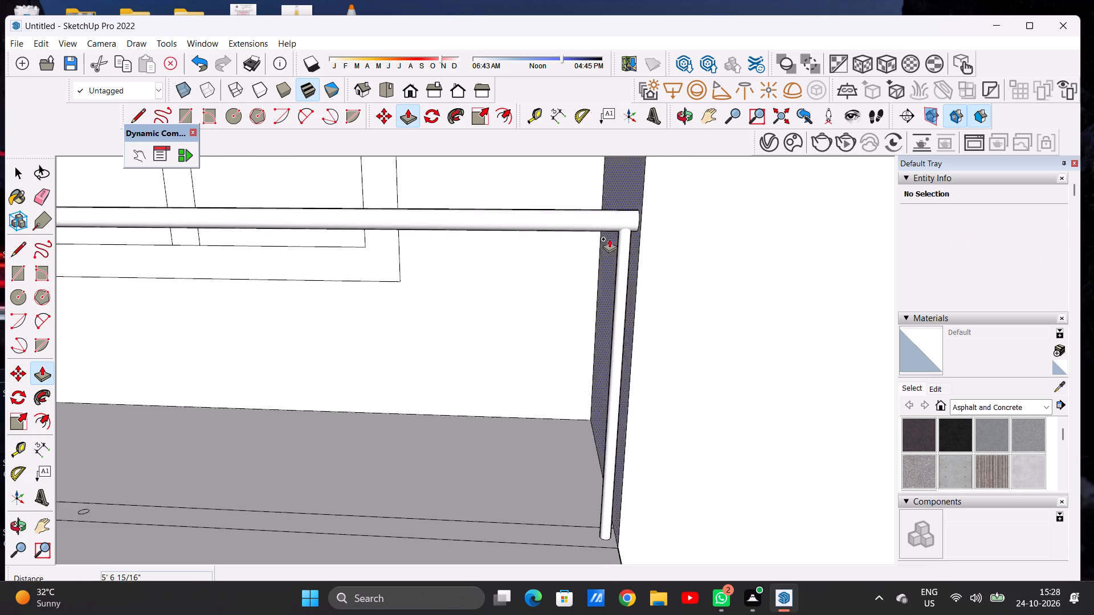
scroll(609, 239, "down", 10)
scroll(478, 294, "up", 7)
middle_click_drag(411, 346, 332, 437)
scroll(358, 397, "up", 6)
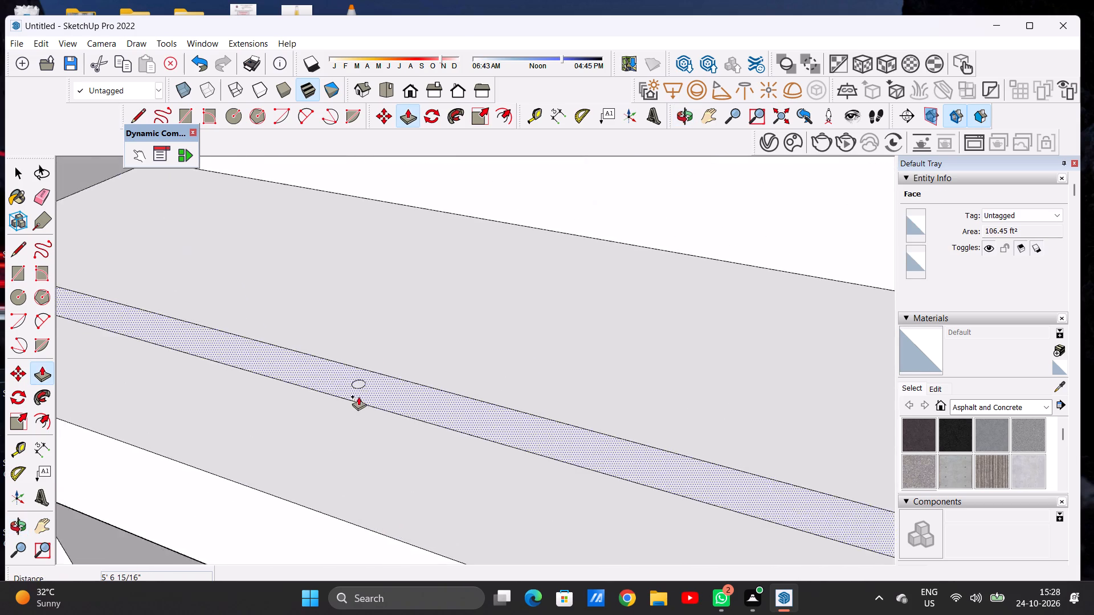
scroll(358, 396, "up", 17)
left_click(325, 456)
scroll(399, 288, "down", 13)
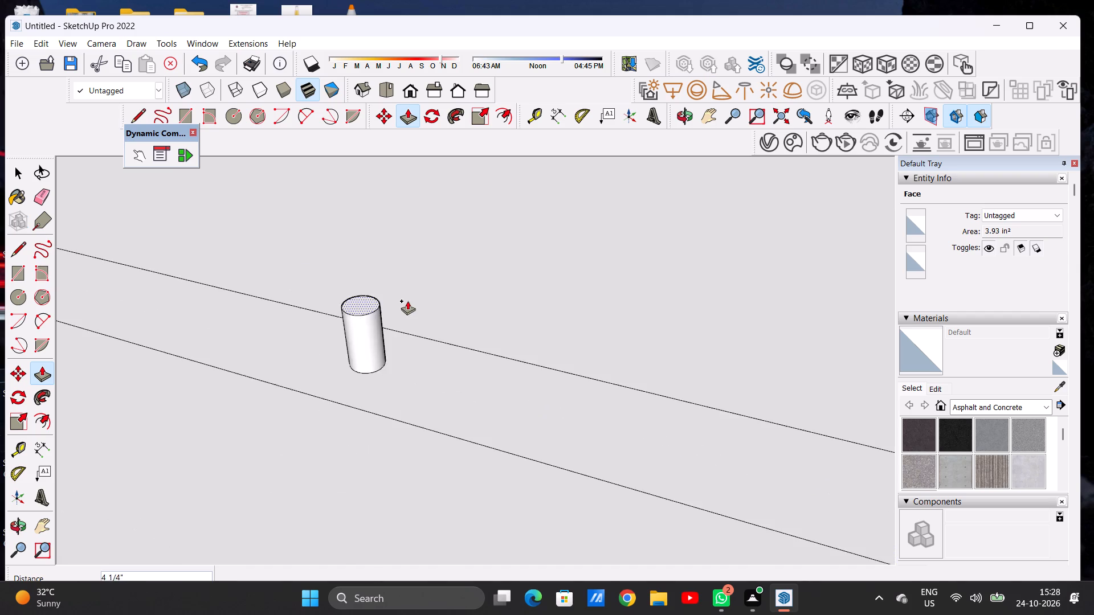
scroll(407, 301, "down", 8)
scroll(416, 322, "up", 1)
scroll(416, 339, "down", 17)
middle_click_drag(410, 274, 447, 204)
scroll(415, 252, "up", 3)
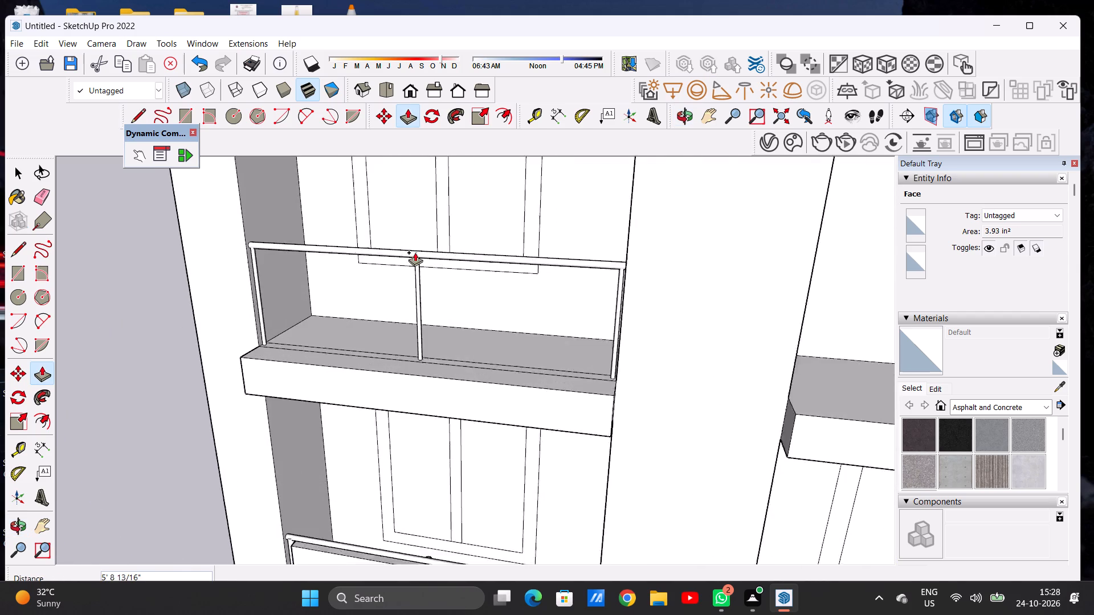
scroll(415, 252, "up", 11)
middle_click_drag(420, 277, 433, 244)
scroll(431, 237, "up", 3)
scroll(431, 237, "down", 1)
scroll(431, 237, "up", 5)
left_click(430, 237)
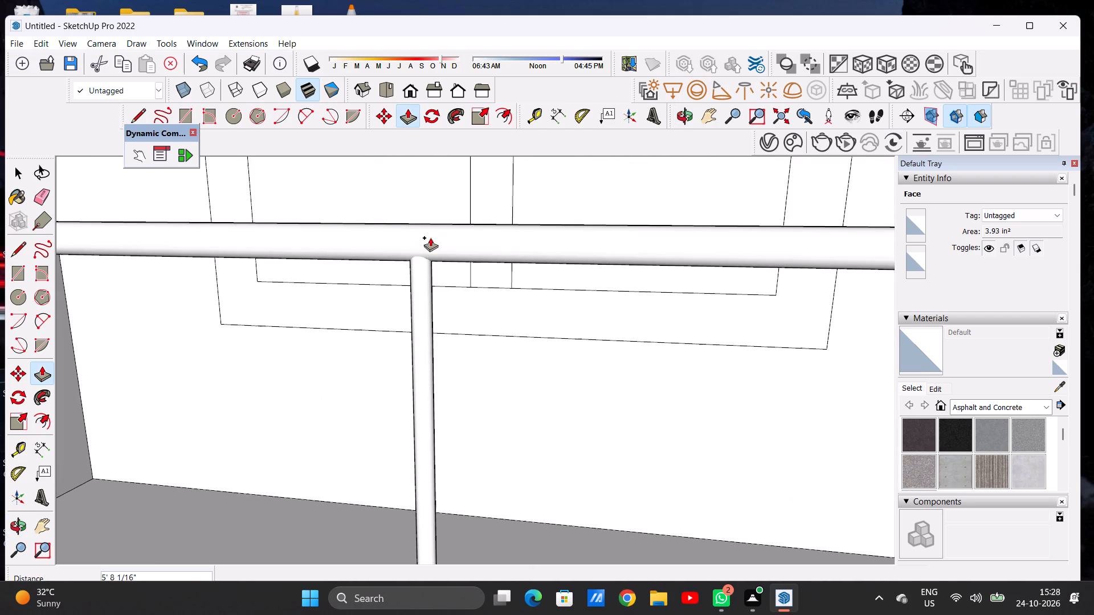
key("space")
Draw a line straight across the narrow floor strip just inside the left end post of the top-left balcony.
scroll(403, 296, "down", 20)
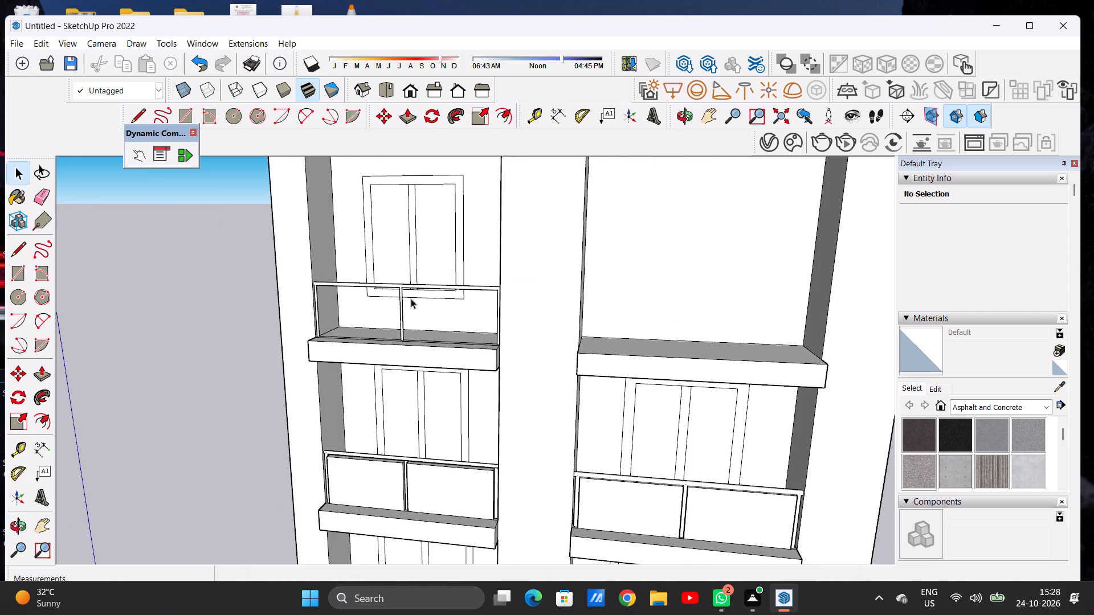
middle_click_drag(426, 296, 449, 299)
scroll(361, 322, "up", 7)
middle_click_drag(259, 347, 190, 415)
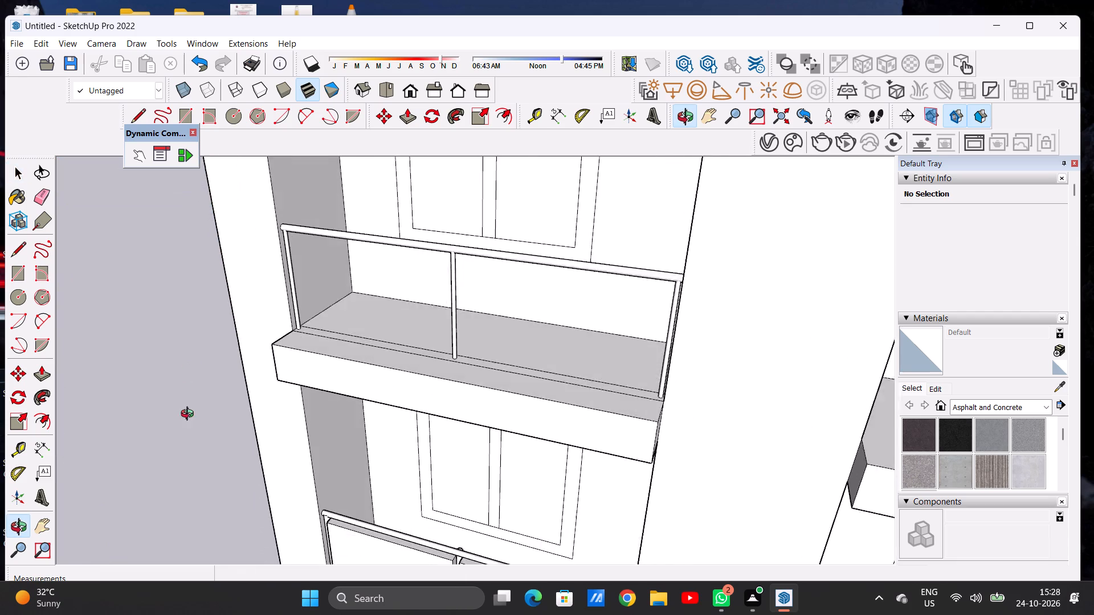
middle_click_drag(190, 415, 195, 464)
scroll(357, 338, "up", 3)
scroll(356, 336, "down", 1)
scroll(353, 336, "up", 4)
middle_click_drag(270, 304, 252, 384)
scroll(252, 352, "up", 1)
scroll(252, 352, "down", 1)
scroll(252, 352, "up", 3)
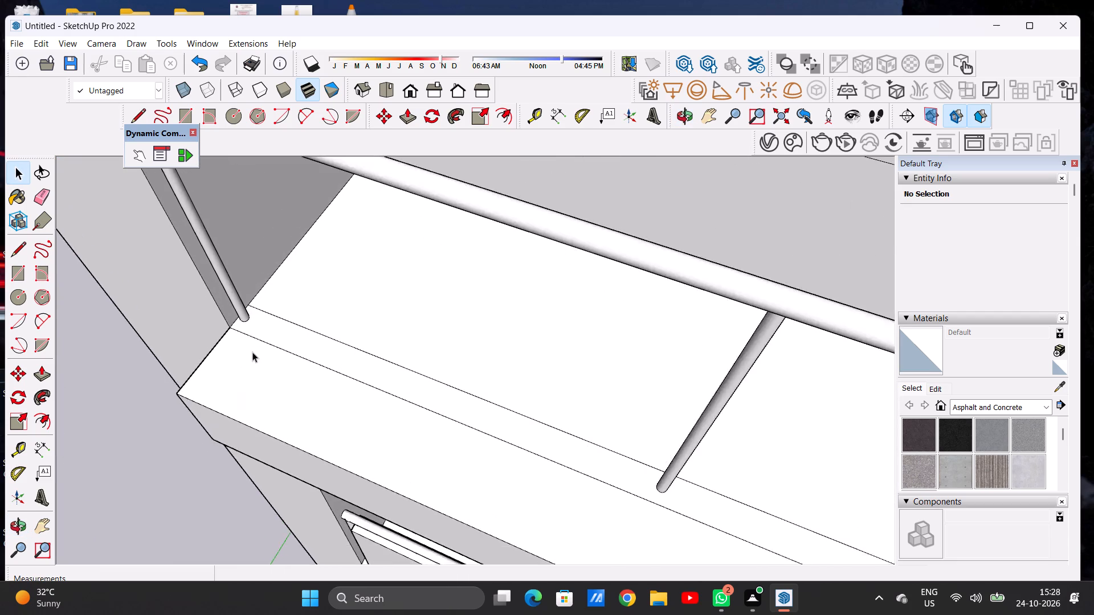
scroll(252, 352, "up", 8)
key("l")
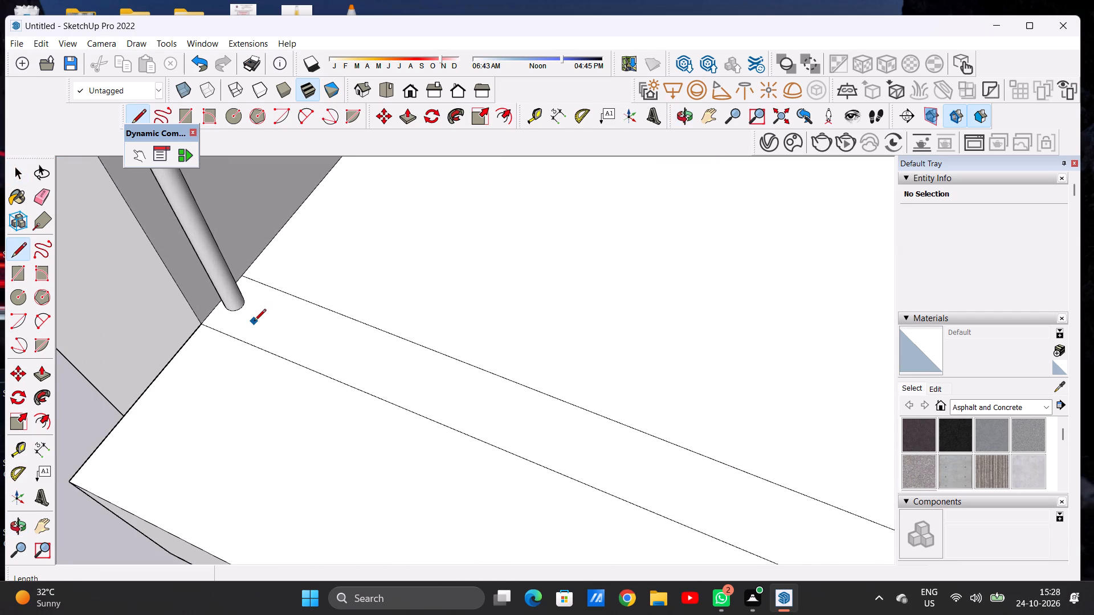
scroll(254, 322, "up", 6)
left_click(202, 343)
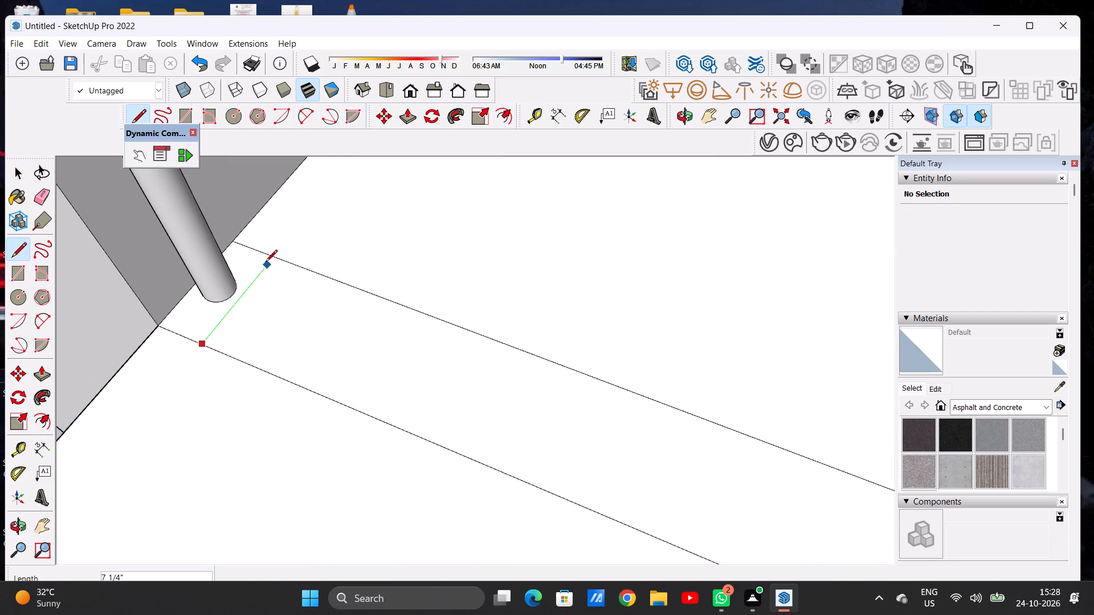
left_click(273, 256)
Draw a line about 8" long across the floor strip just to the right of the middle post.
scroll(265, 266, "down", 20)
scroll(265, 266, "down", 4)
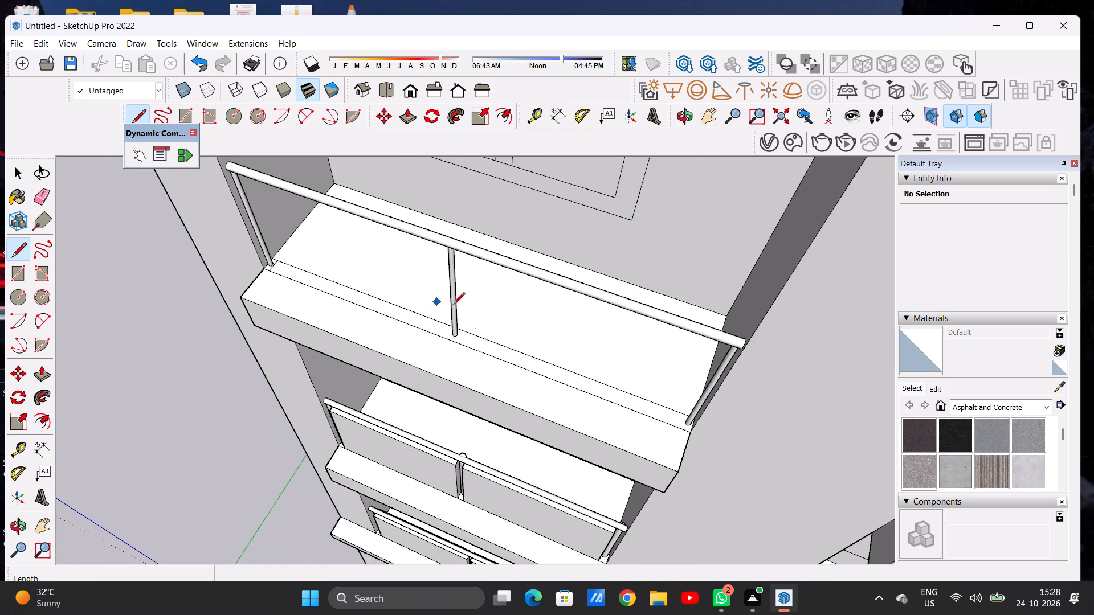
scroll(475, 339, "up", 20)
scroll(475, 339, "up", 7)
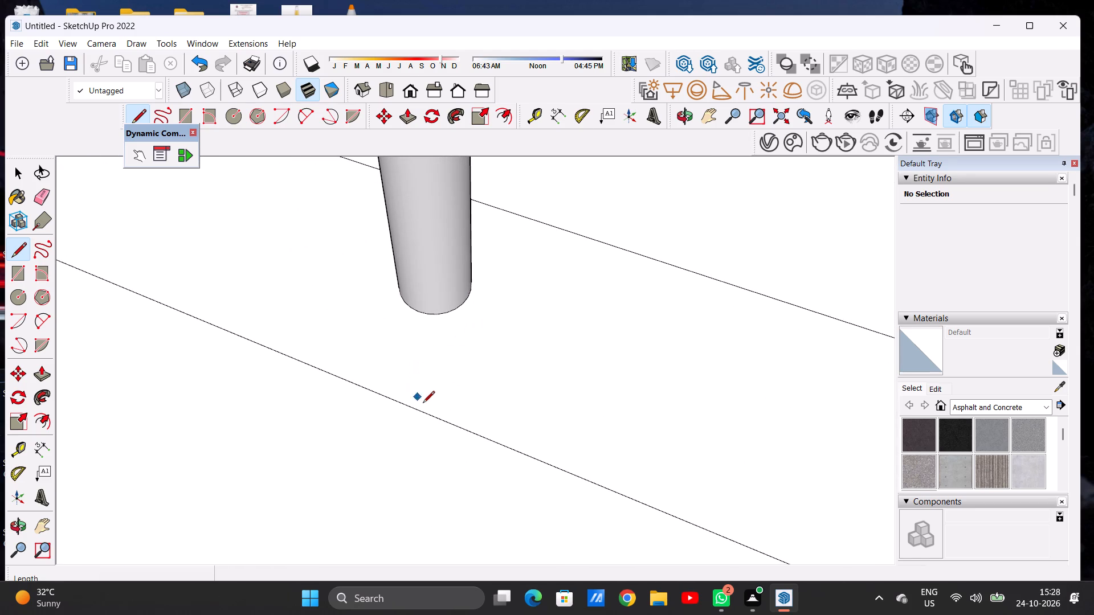
left_click(427, 417)
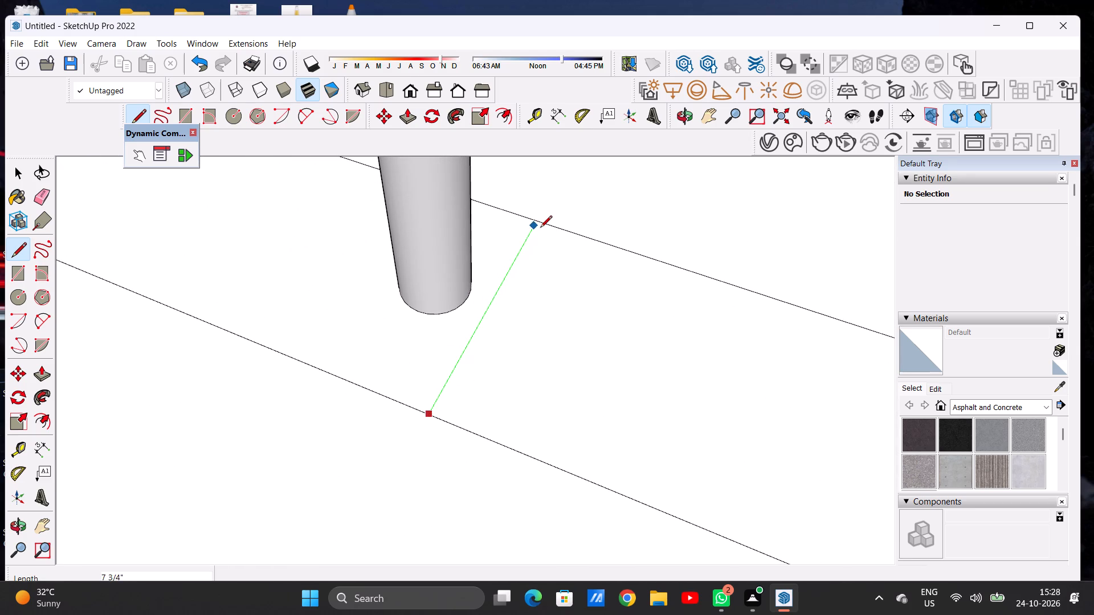
left_click(540, 223)
key("space")
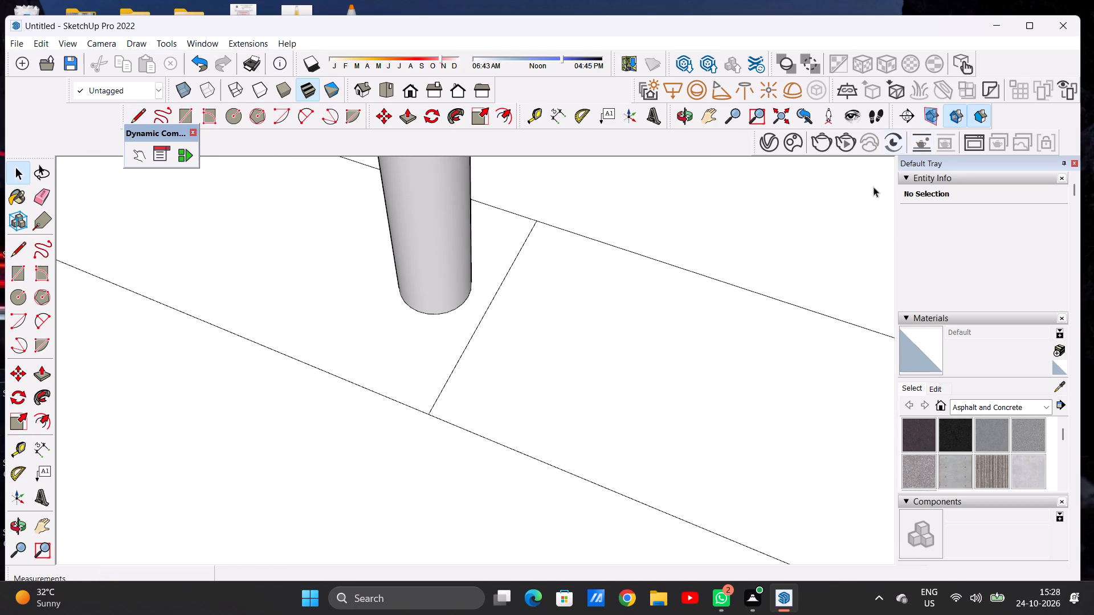
Move the line right of the middle post about 1/2" along the strip, closer to the post.
scroll(416, 407, "up", 7)
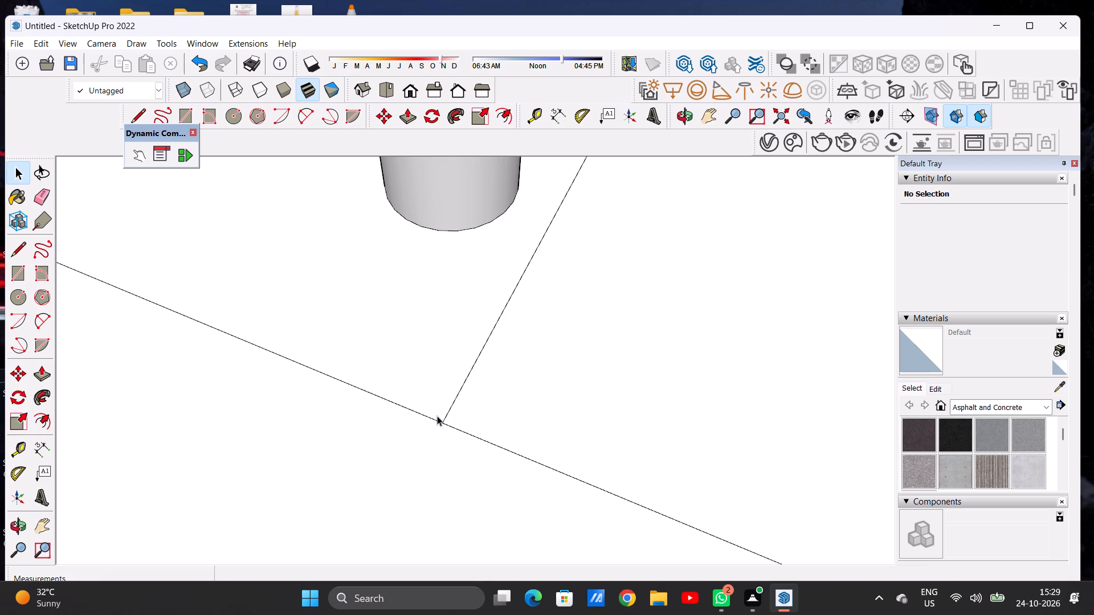
left_click(446, 413)
key("m")
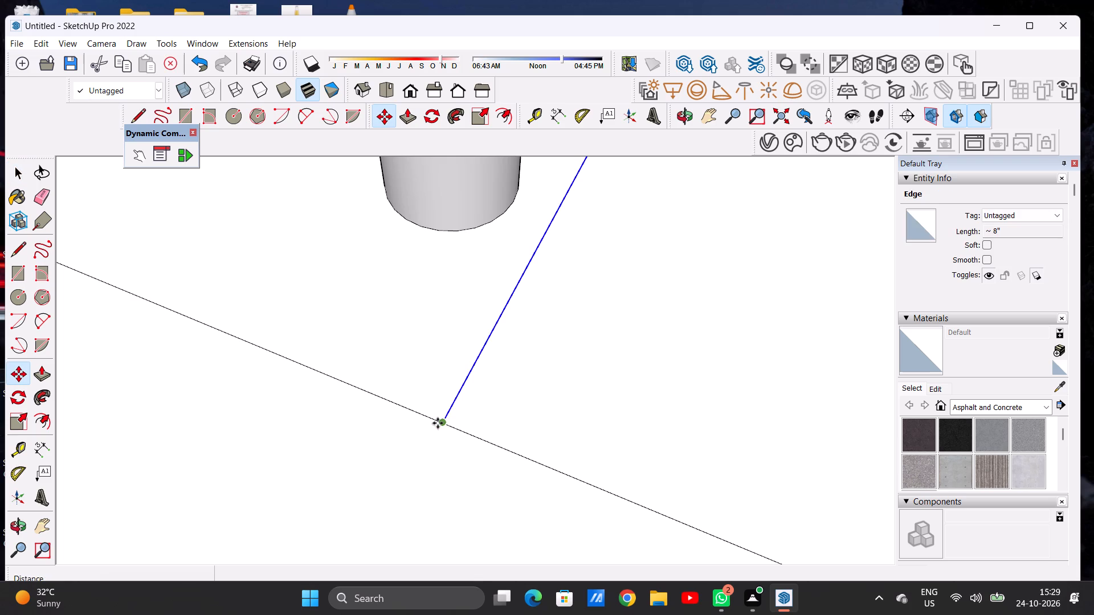
left_click(438, 423)
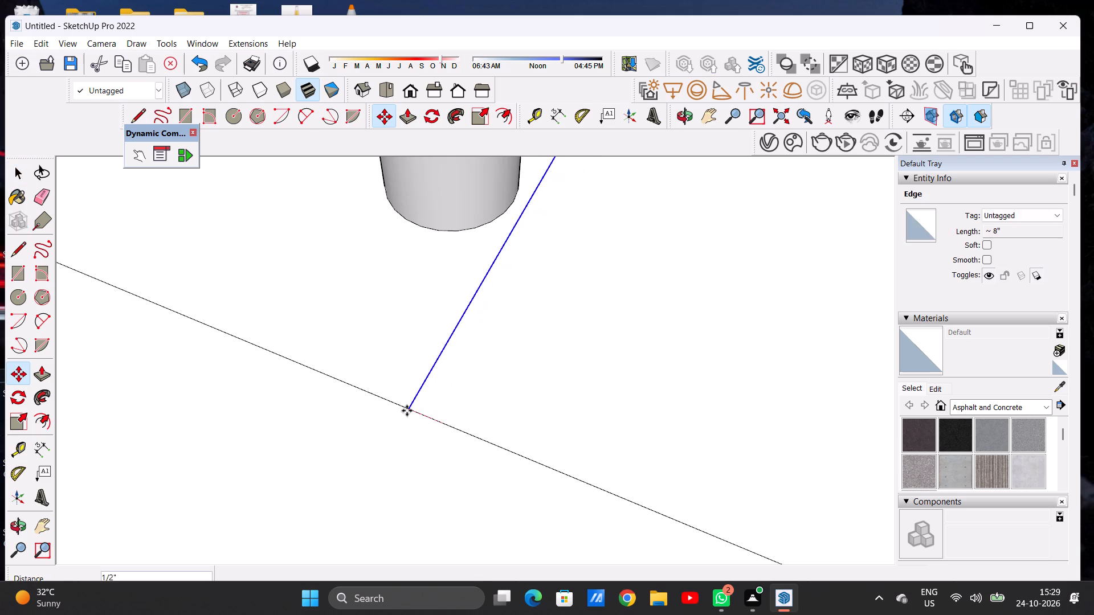
left_click(401, 405)
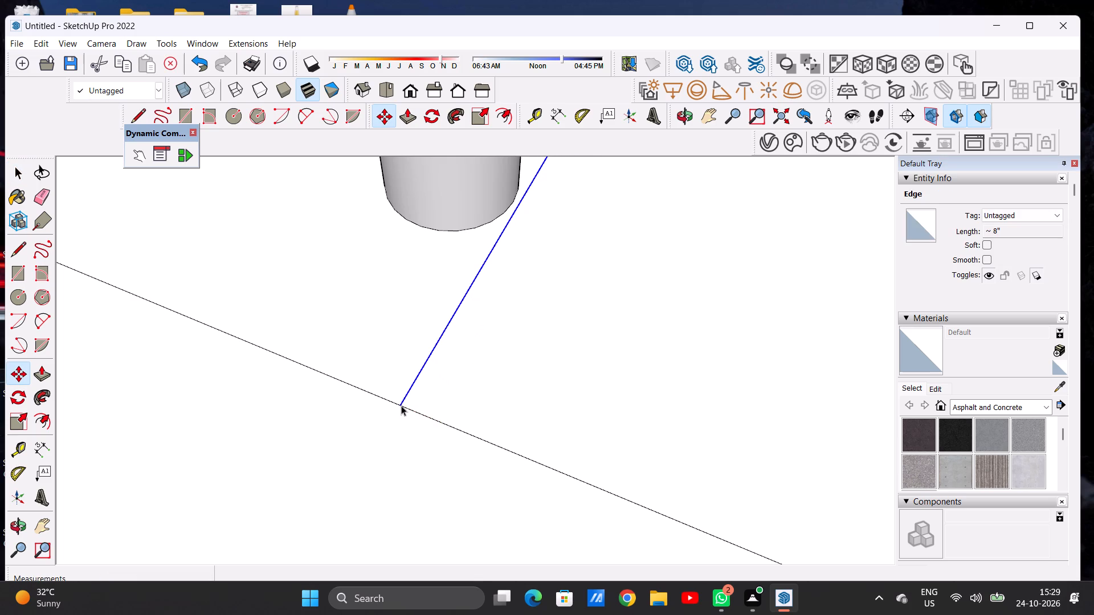
key("space")
Draw a second line about 8" long across the floor strip, just to the left of the middle post.
type("L")
scroll(414, 444, "down", 2)
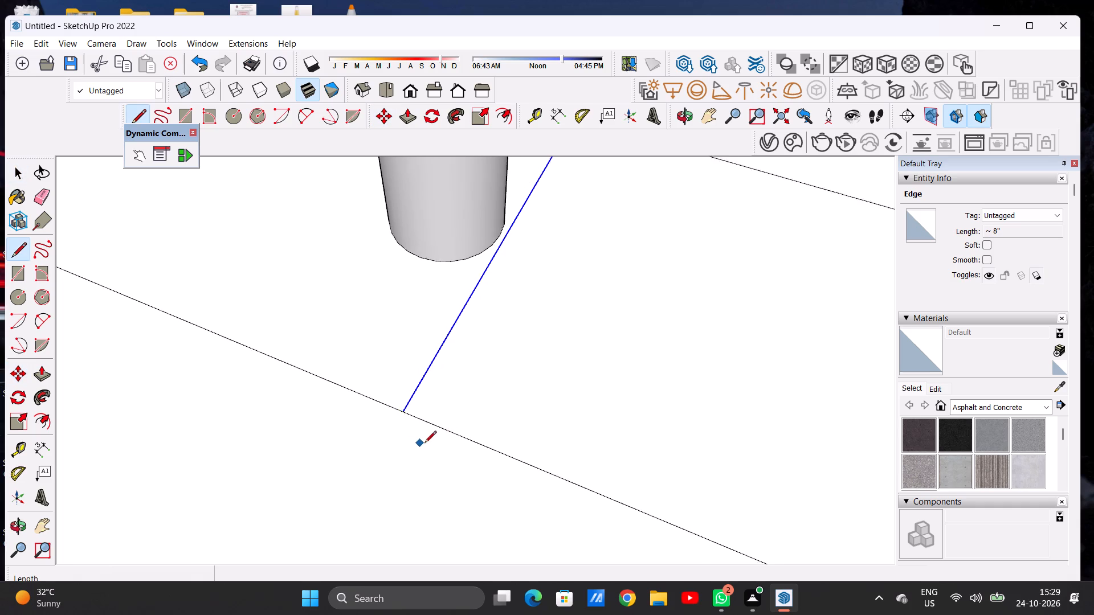
scroll(424, 444, "down", 14)
scroll(516, 405, "down", 10)
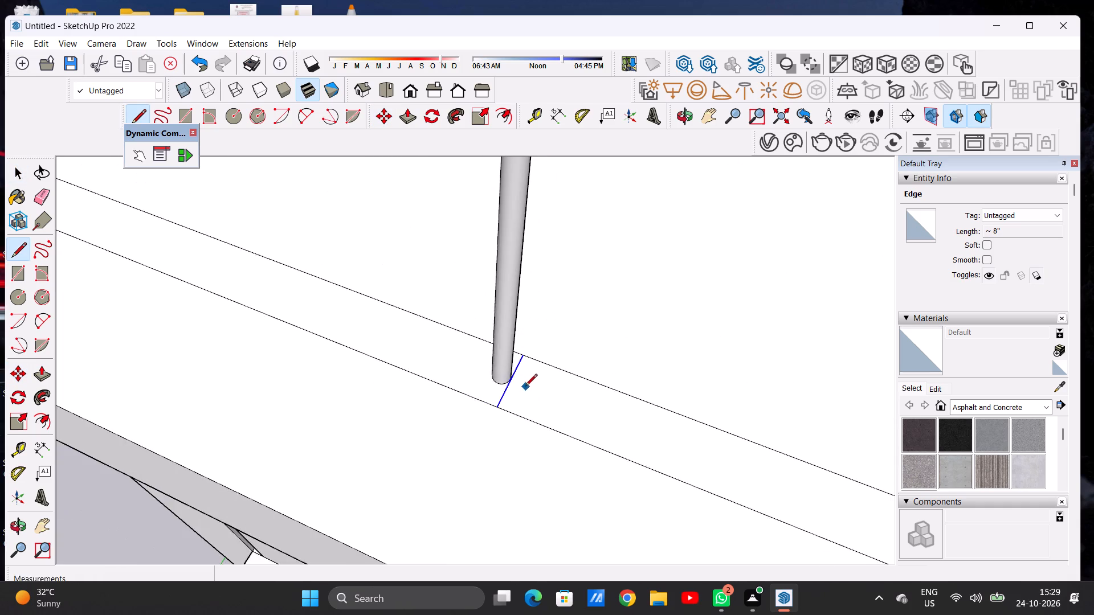
scroll(525, 387, "down", 2)
middle_click_drag(427, 387, 677, 388)
scroll(548, 329, "up", 10)
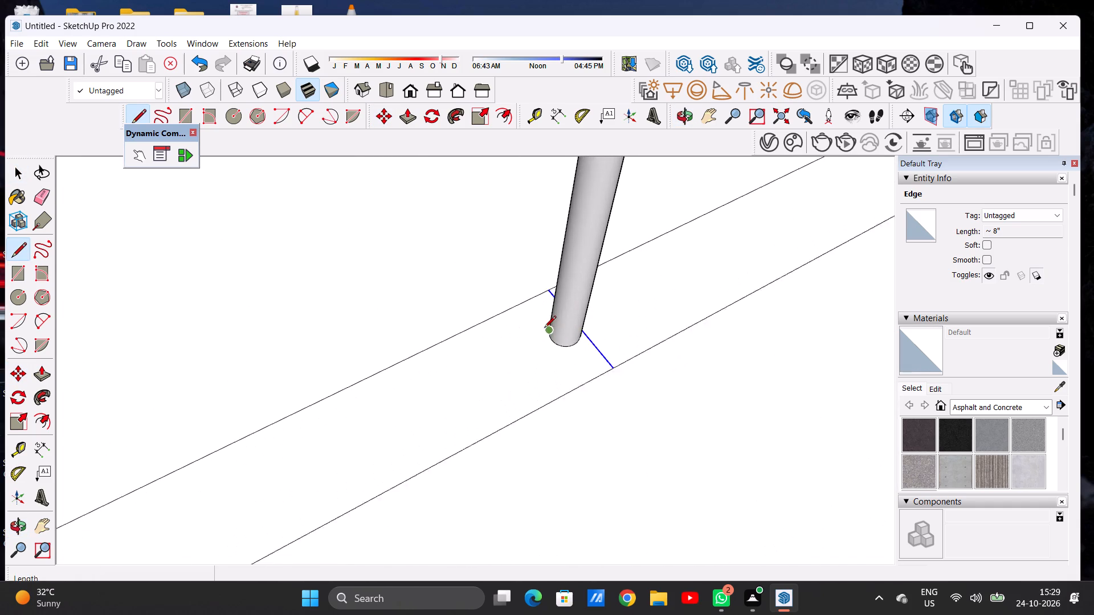
scroll(544, 329, "up", 2)
left_click(510, 306)
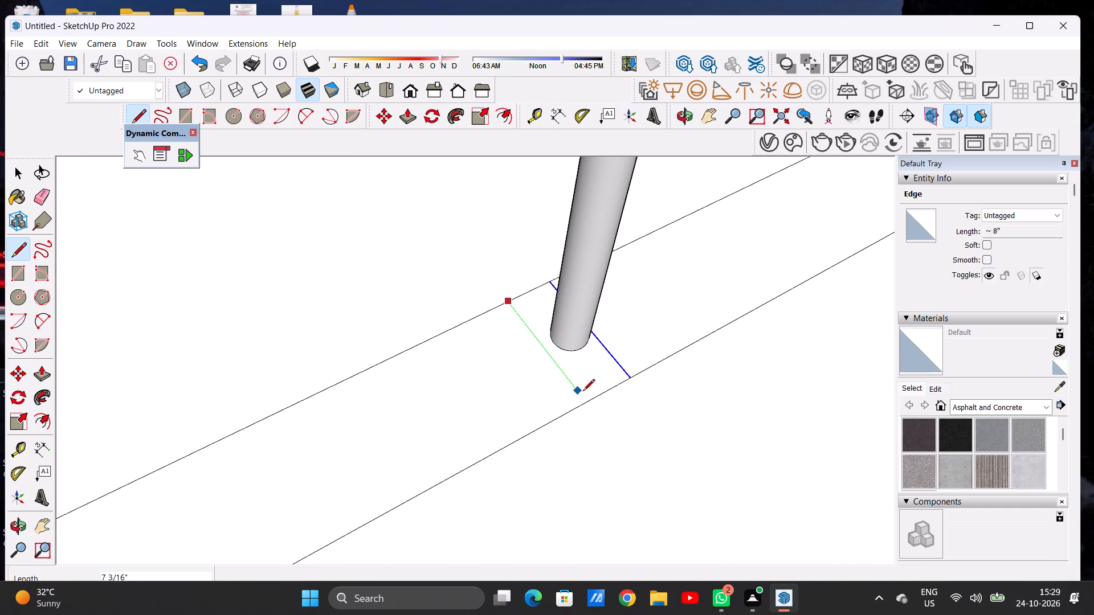
left_click(589, 399)
key("space")
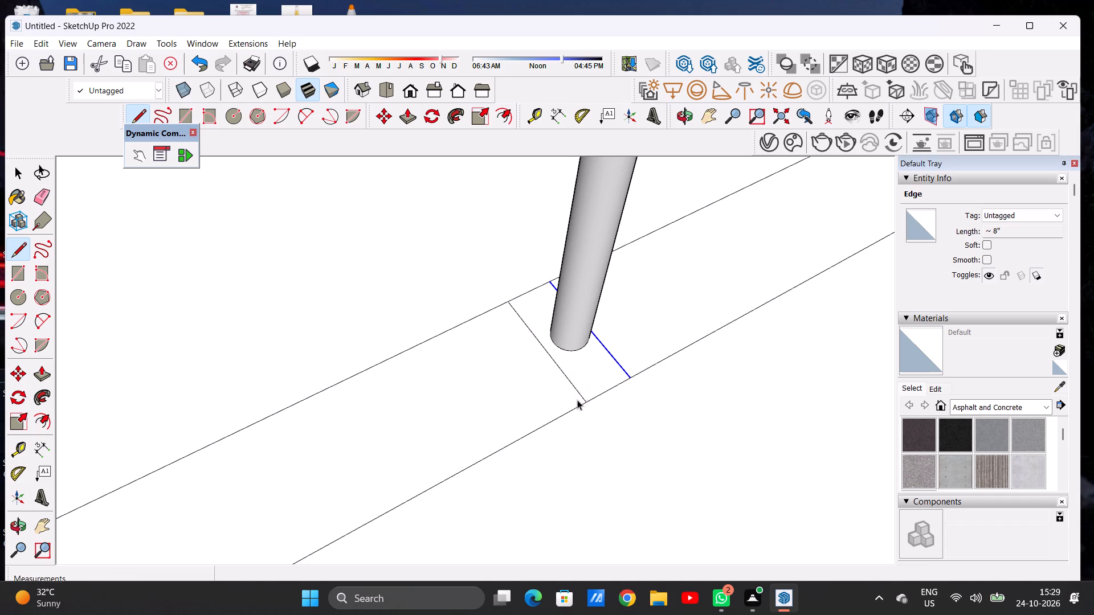
Move the line left of the middle post about 1/2" along the strip toward the post and clear the selection.
scroll(582, 393, "down", 9)
scroll(603, 347, "up", 1)
scroll(603, 347, "down", 9)
left_click(816, 528)
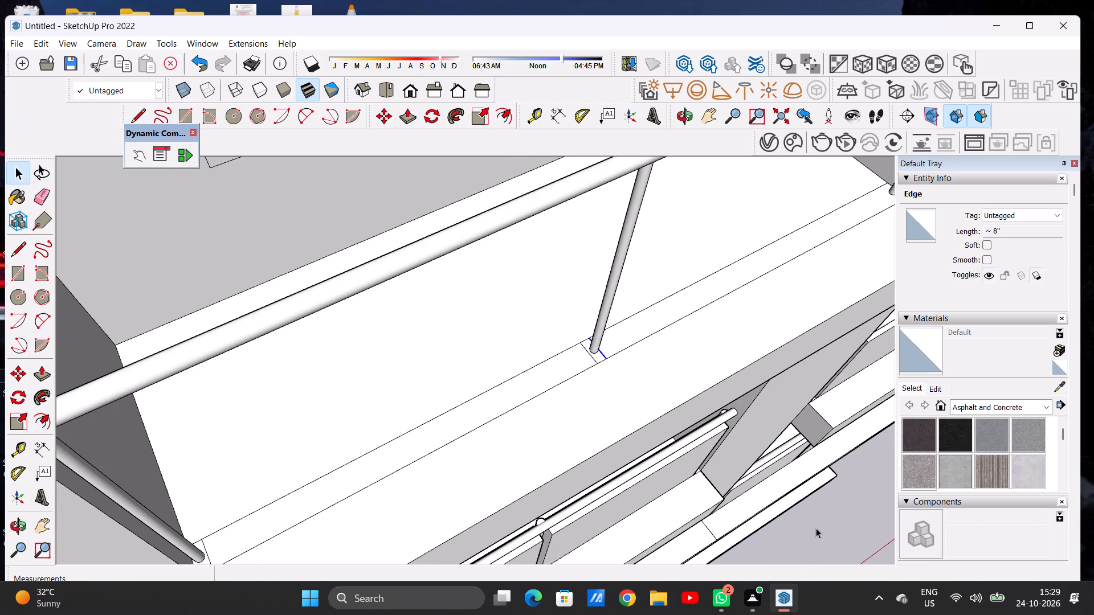
scroll(599, 356, "up", 20)
scroll(595, 382, "down", 1)
scroll(595, 382, "up", 8)
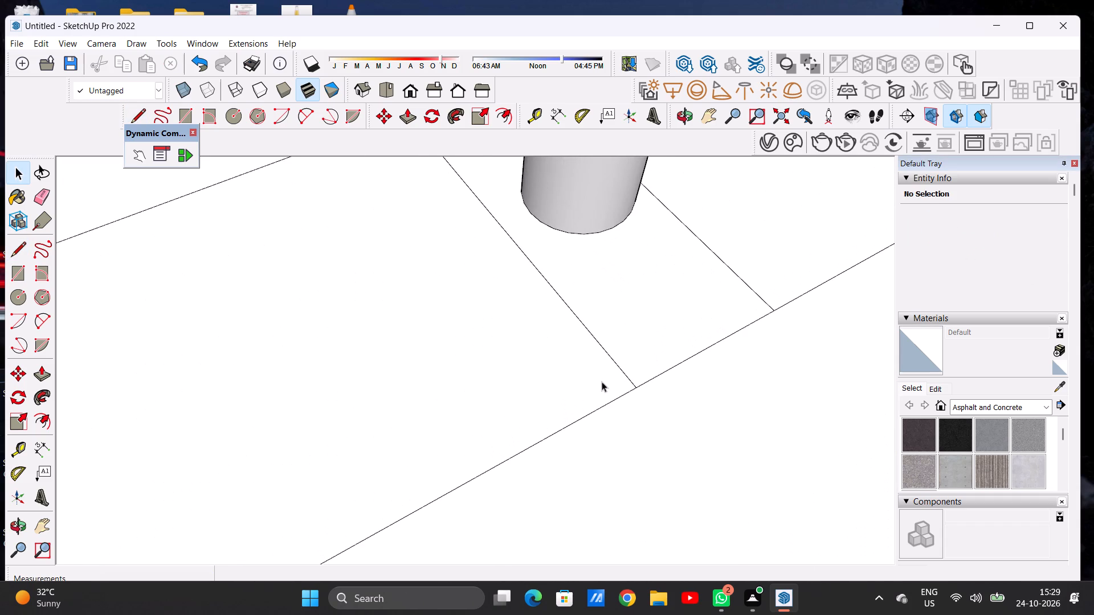
left_click(633, 384)
key("m")
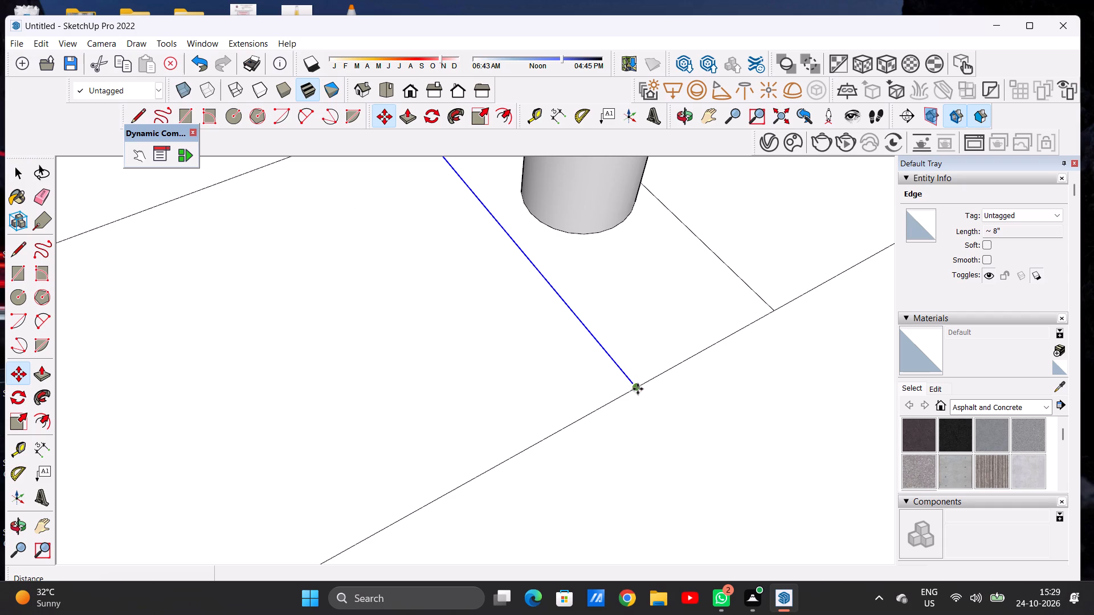
left_click(638, 389)
left_click(660, 376)
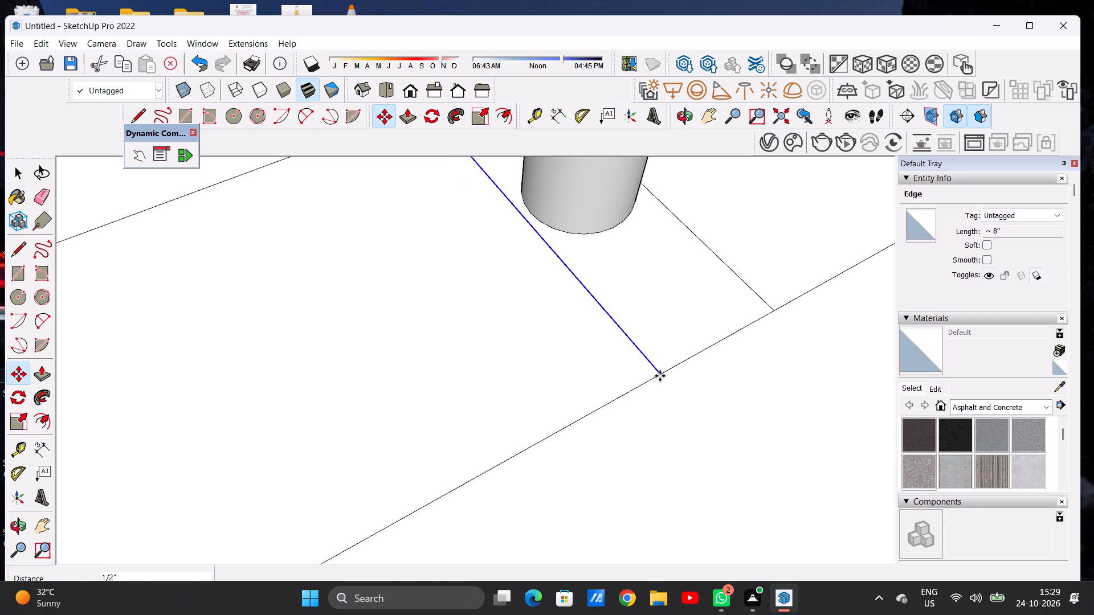
key("space")
scroll(550, 371, "down", 9)
scroll(528, 344, "up", 1)
scroll(525, 302, "down", 2)
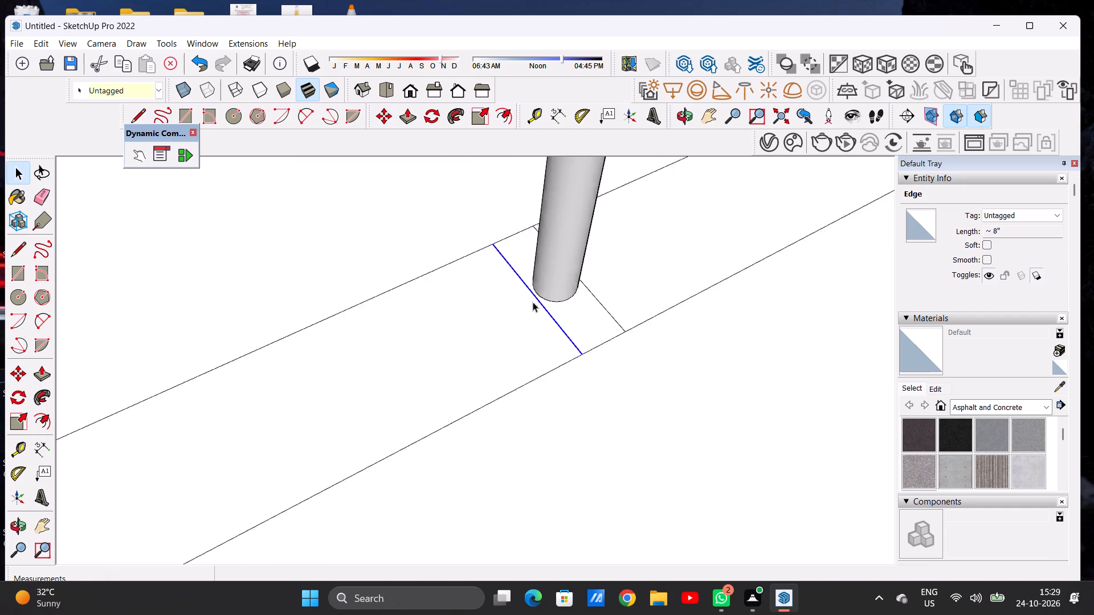
scroll(533, 302, "down", 20)
scroll(533, 302, "down", 1)
left_click(829, 492)
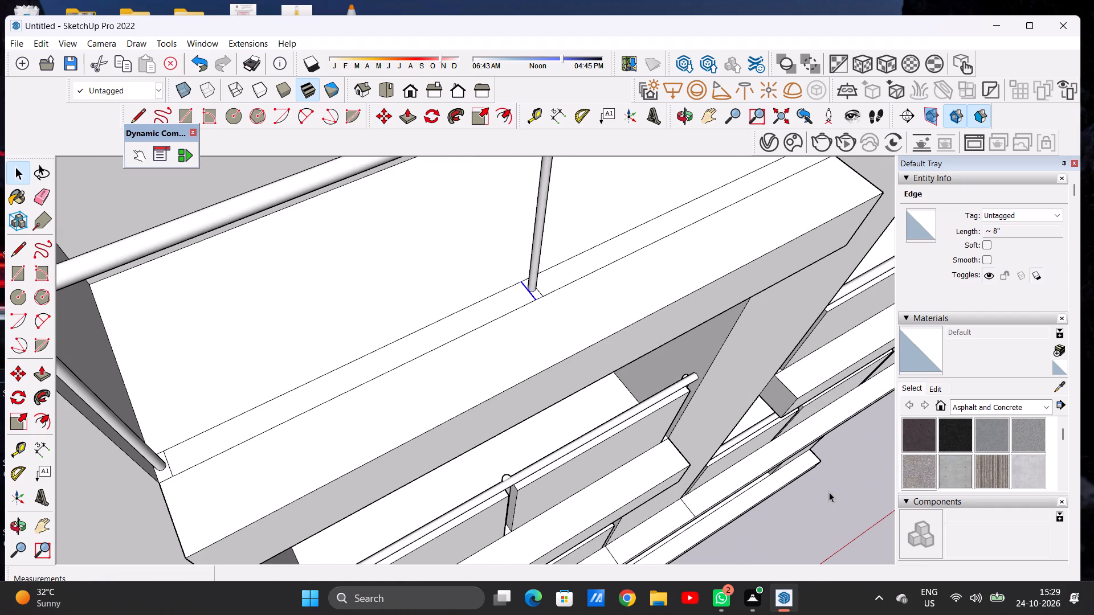
Draw a line about 8" long across the floor strip just inside the right end post of the top-left balcony.
scroll(477, 370, "down", 7)
middle_click_drag(567, 374, 433, 354)
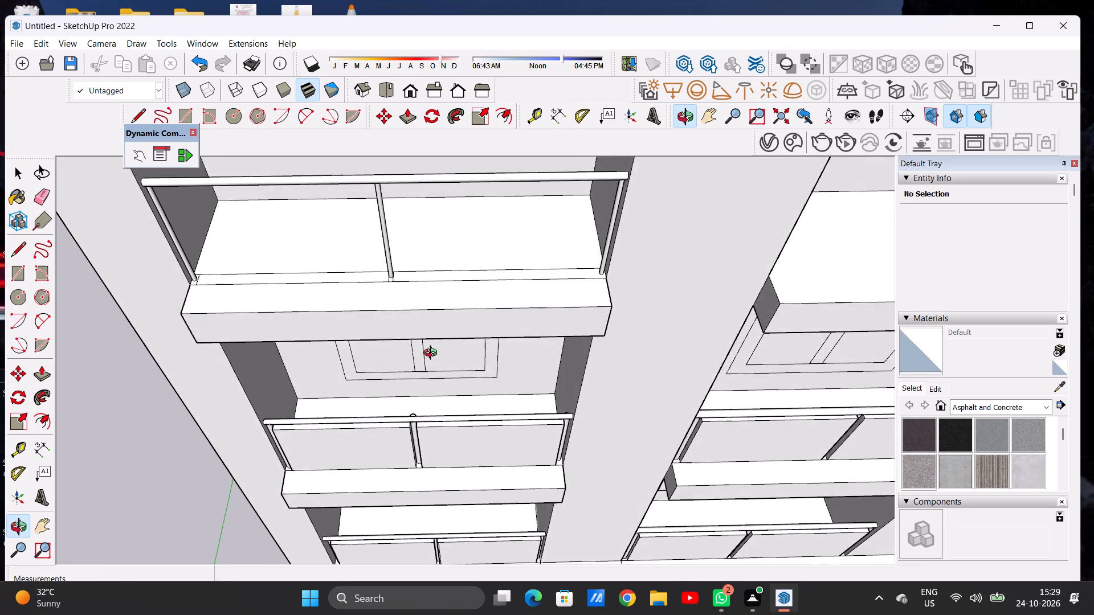
middle_click_drag(433, 354, 433, 364)
scroll(582, 275, "up", 12)
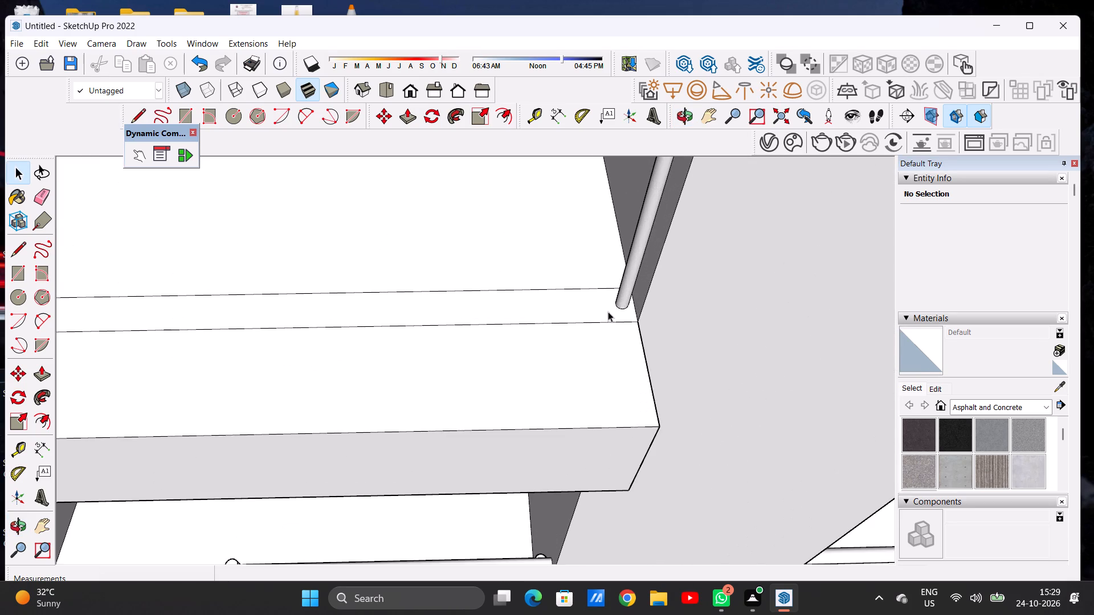
middle_click_drag(614, 312, 640, 331)
scroll(633, 300, "up", 8)
key("l")
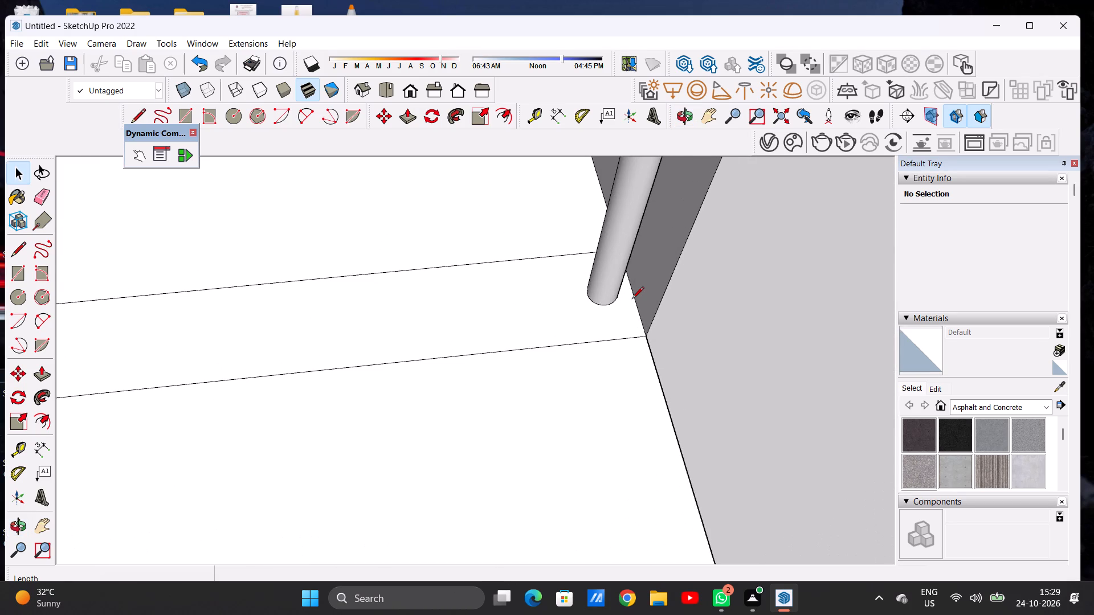
scroll(613, 293, "up", 4)
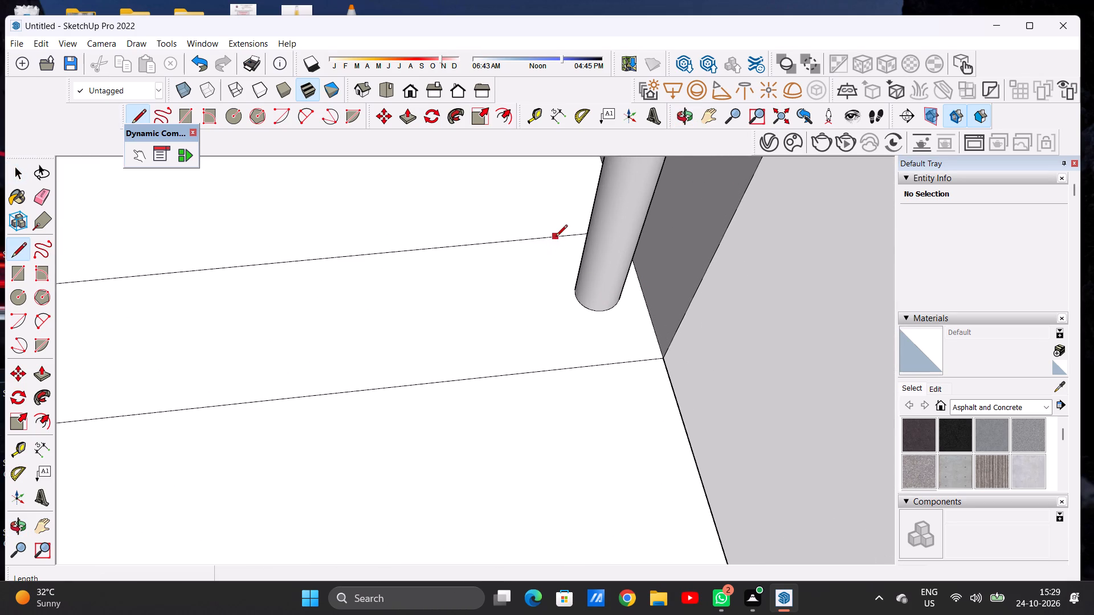
left_click(556, 237)
left_click(584, 365)
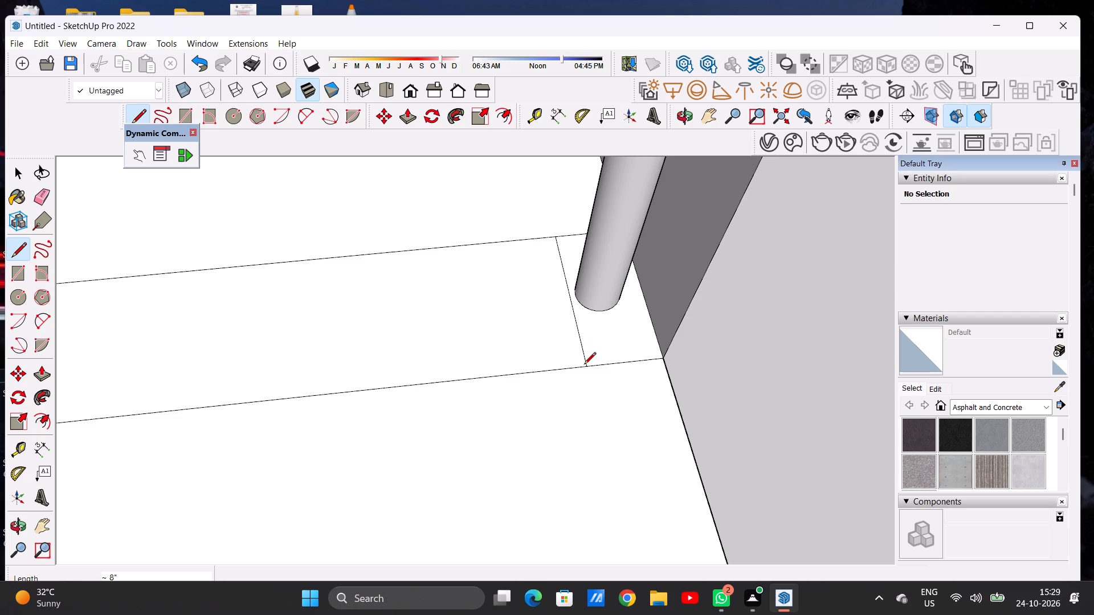
key("space")
scroll(517, 300, "down", 8)
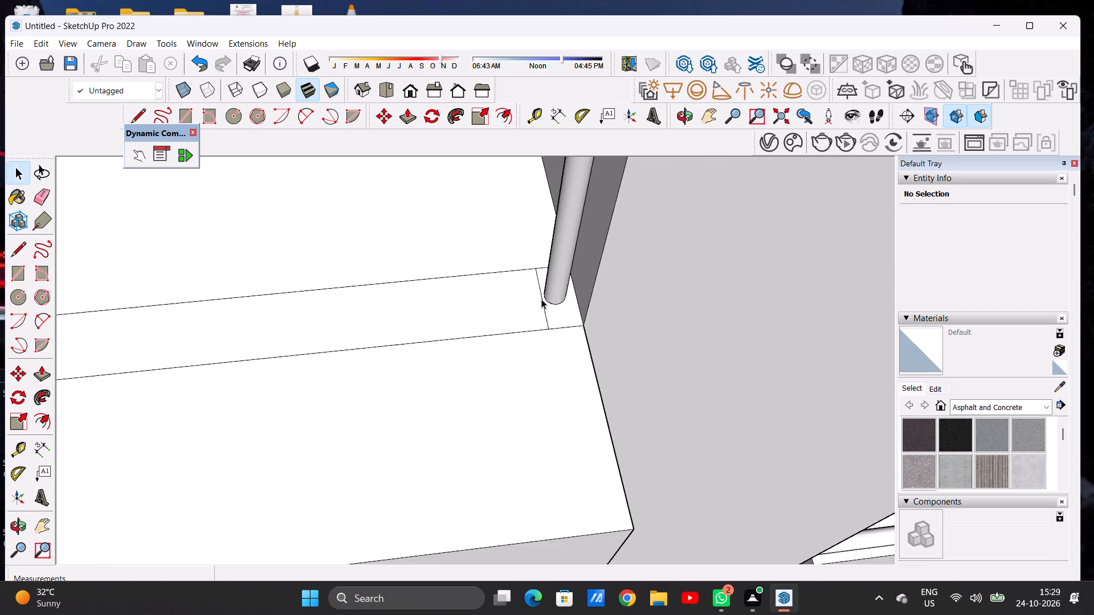
Move the line beside the right end post about 3/16" along the floor strip toward the post and clear the selection.
scroll(554, 322, "up", 15)
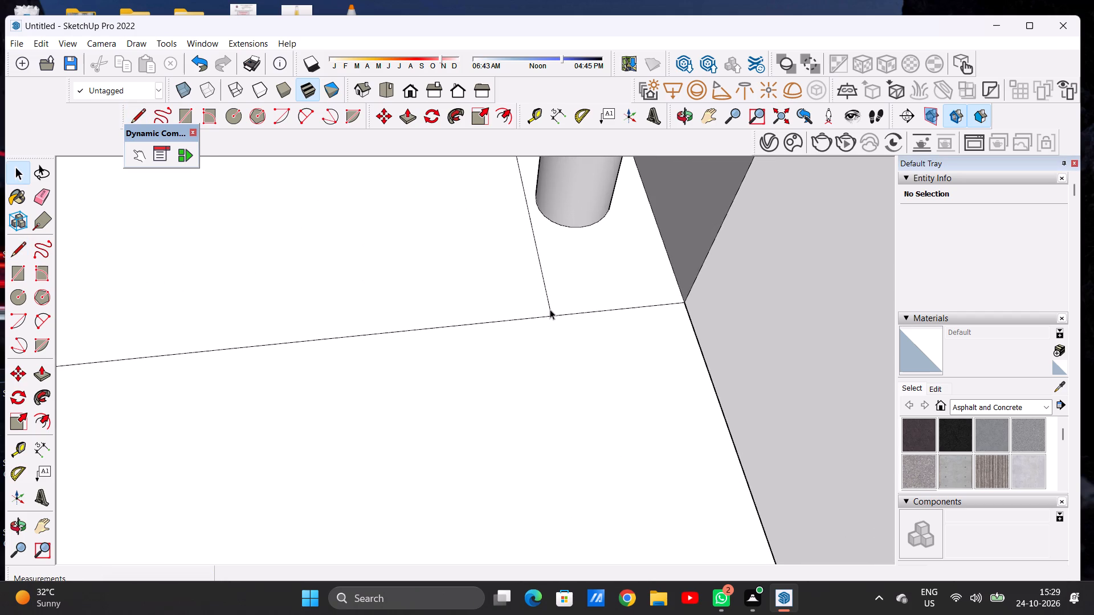
left_click(550, 309)
scroll(544, 331, "down", 9)
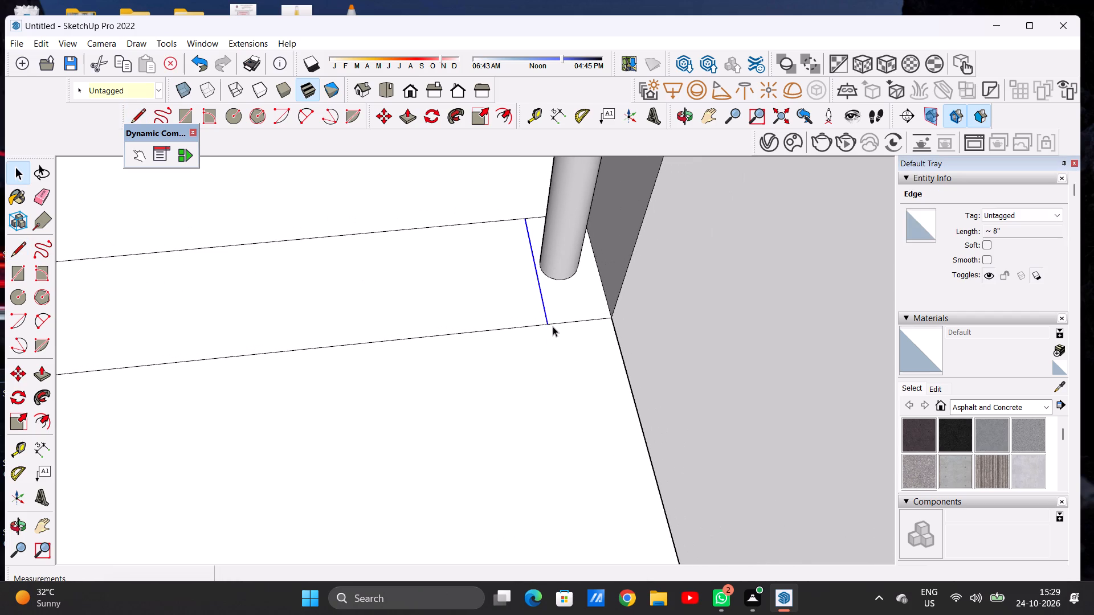
key("m")
scroll(553, 326, "up", 7)
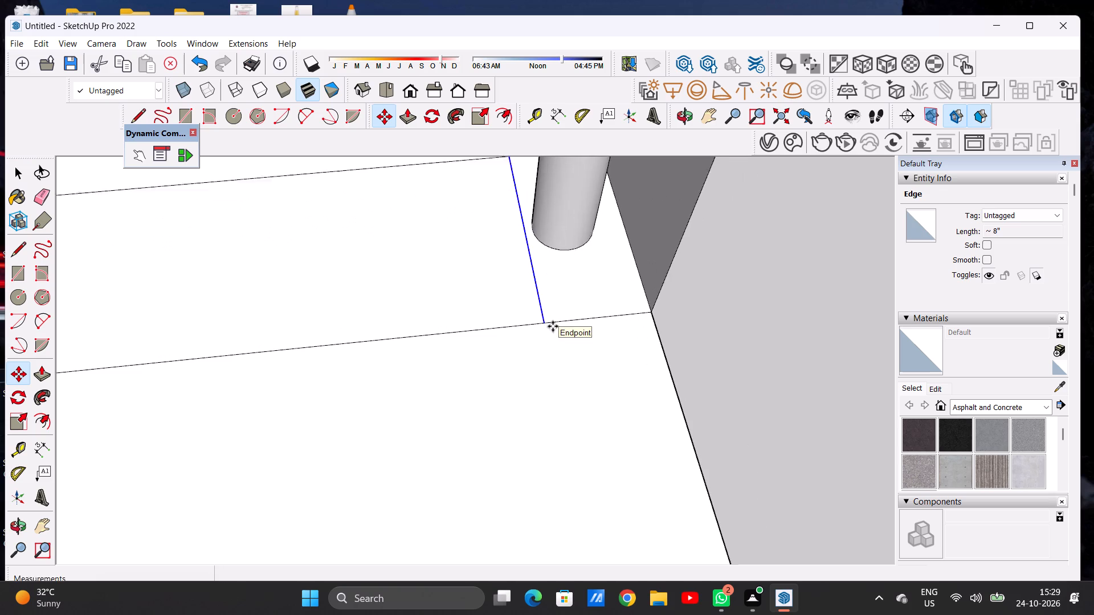
scroll(553, 326, "up", 1)
left_click(543, 323)
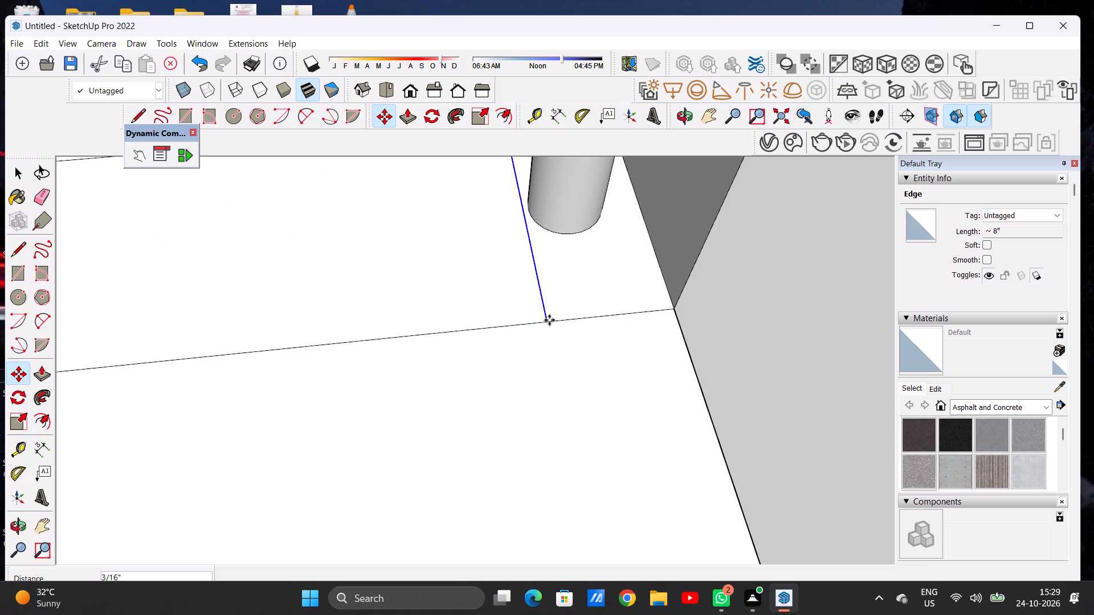
left_click(550, 322)
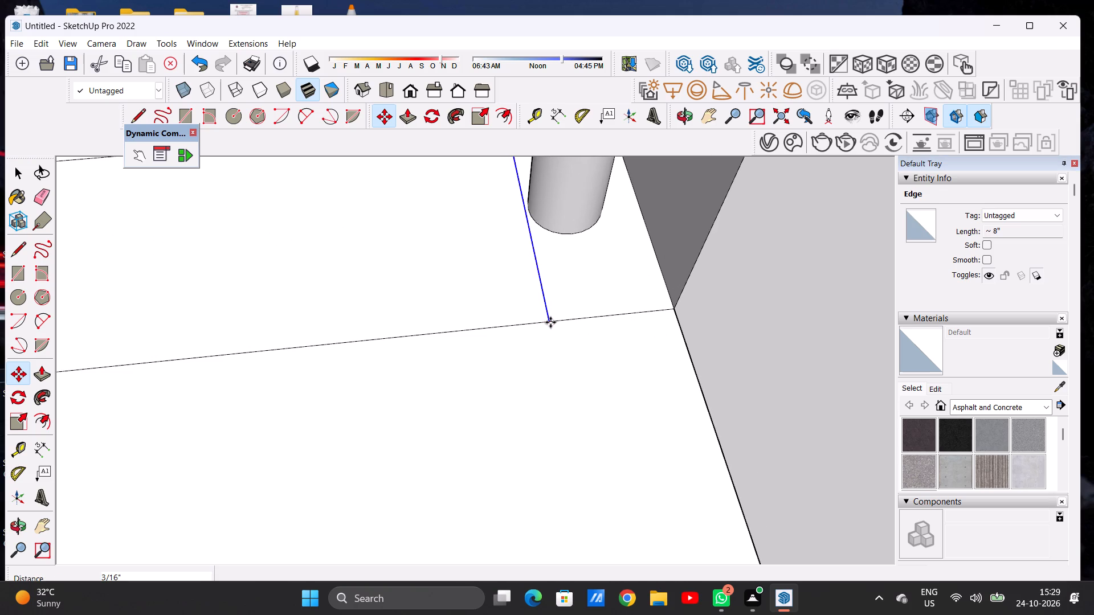
key("space")
scroll(553, 325, "down", 10)
left_click(761, 348)
scroll(513, 300, "down", 2)
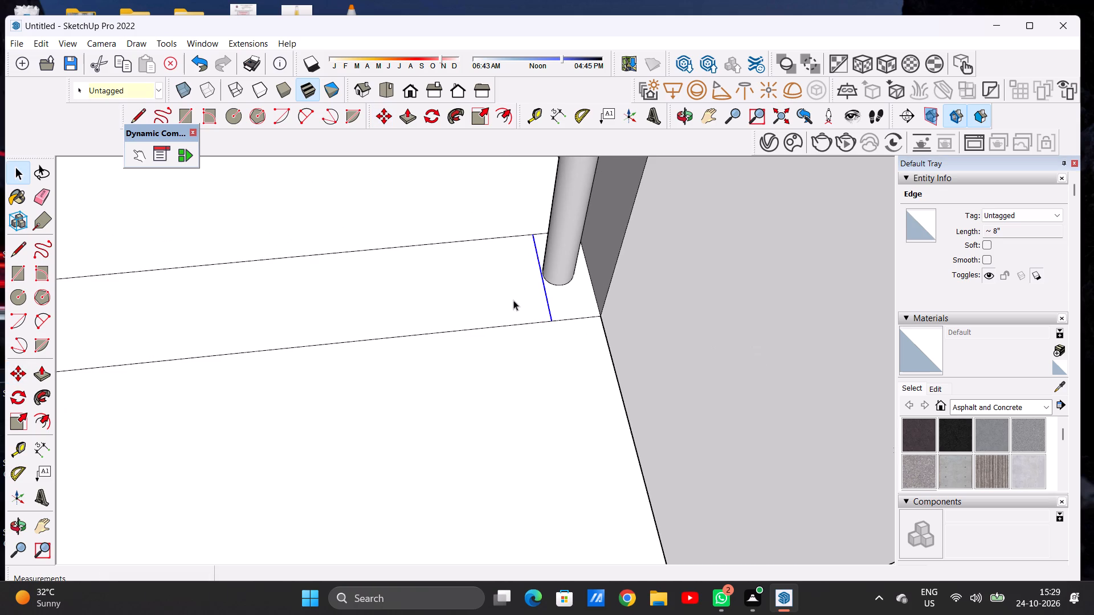
scroll(513, 300, "down", 20)
scroll(513, 300, "down", 11)
middle_click_drag(540, 331, 530, 202)
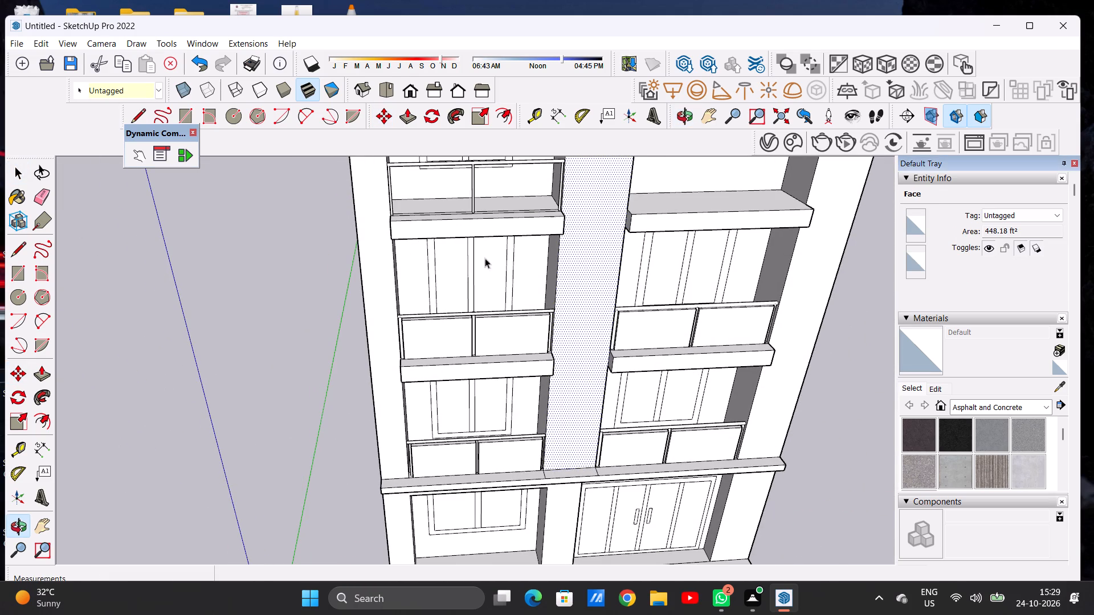
left_click(268, 327)
Push/Pull the floor strip section left of the middle post up about 5' 3 9/16" as a railing panel reaching toward the handrail.
scroll(247, 362, "down", 13)
middle_click_drag(394, 360, 396, 278)
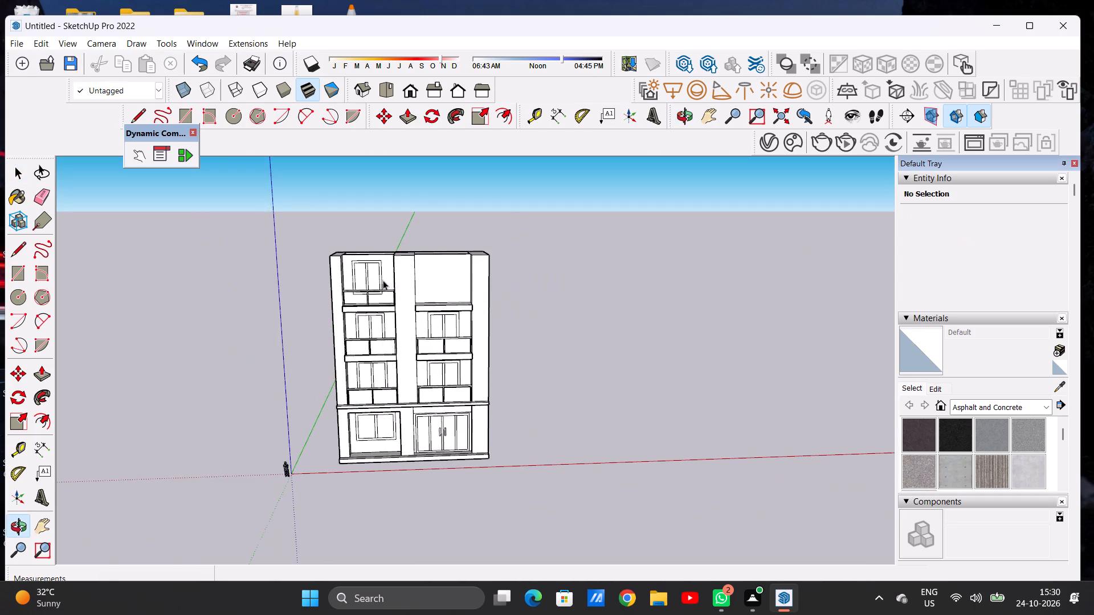
scroll(383, 280, "up", 2)
scroll(379, 284, "down", 1)
scroll(371, 290, "up", 12)
middle_click_drag(324, 313, 168, 468)
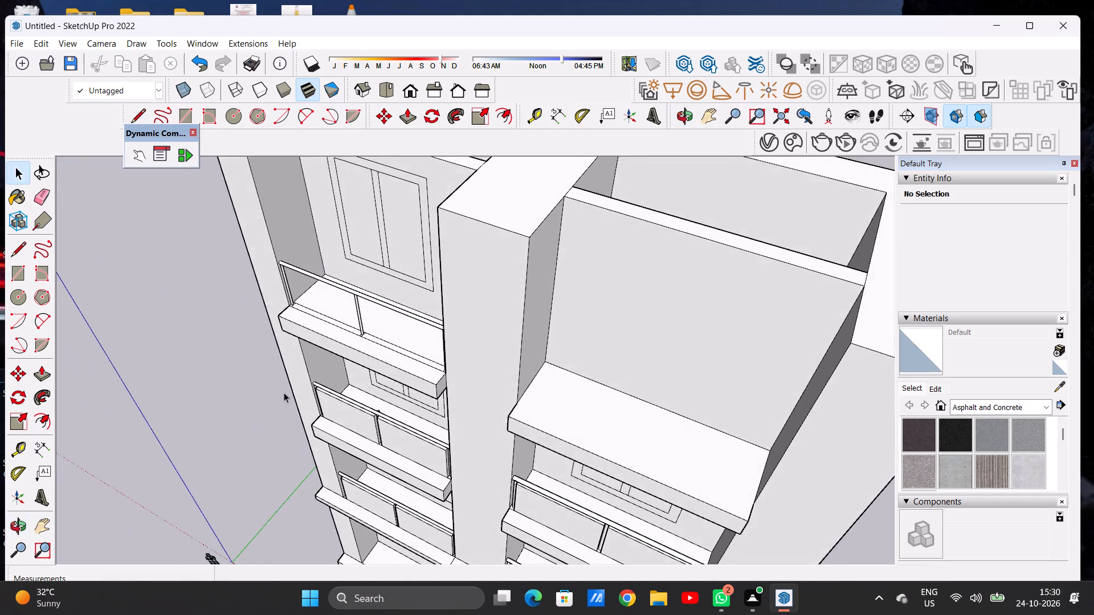
scroll(386, 317, "up", 13)
key("p")
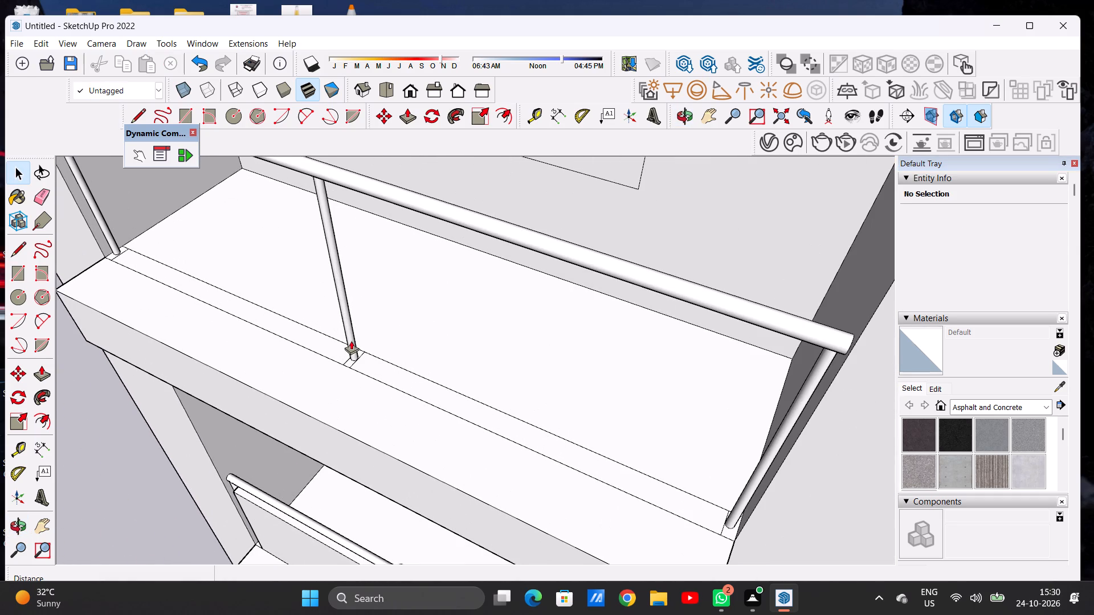
scroll(338, 338, "up", 2)
scroll(352, 348, "down", 1)
scroll(352, 348, "up", 2)
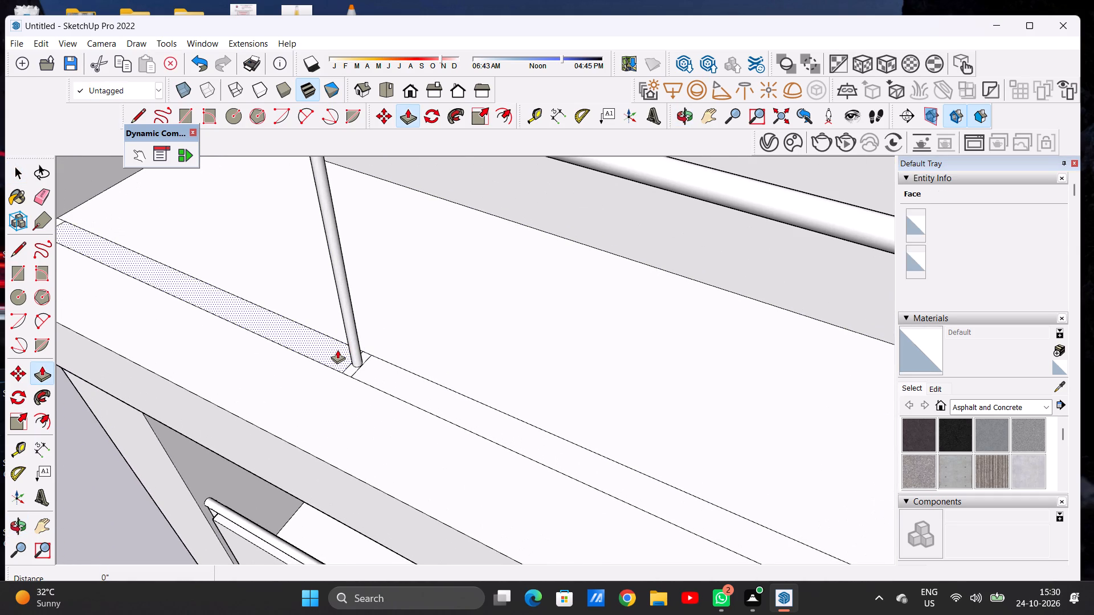
left_click(337, 350)
scroll(349, 292, "down", 14)
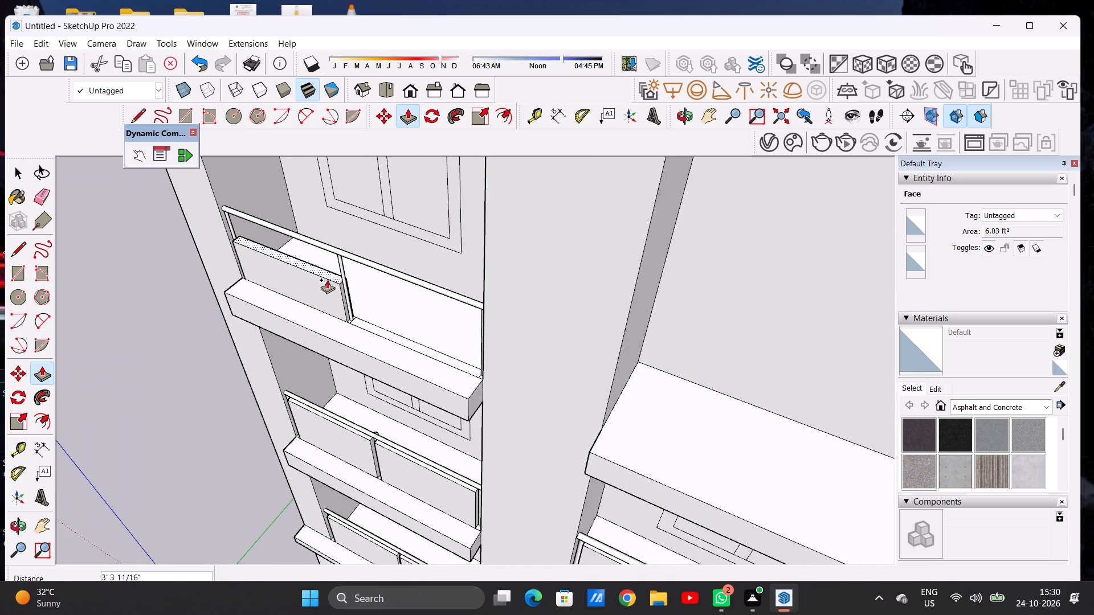
middle_click_drag(332, 251, 375, 216)
scroll(340, 242, "up", 7)
middle_click_drag(337, 304, 360, 237)
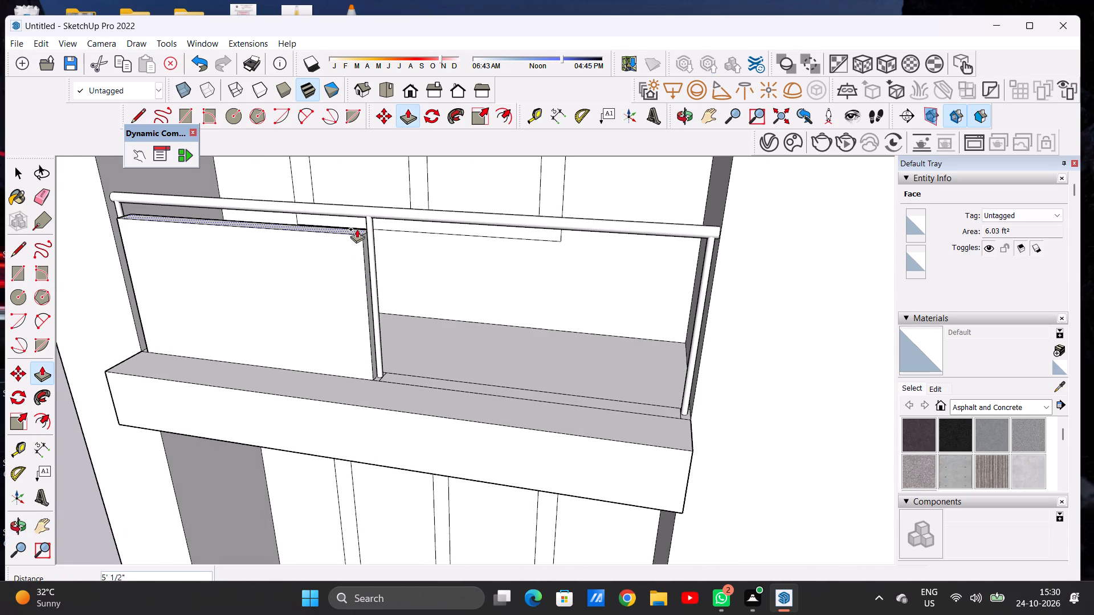
left_click(356, 221)
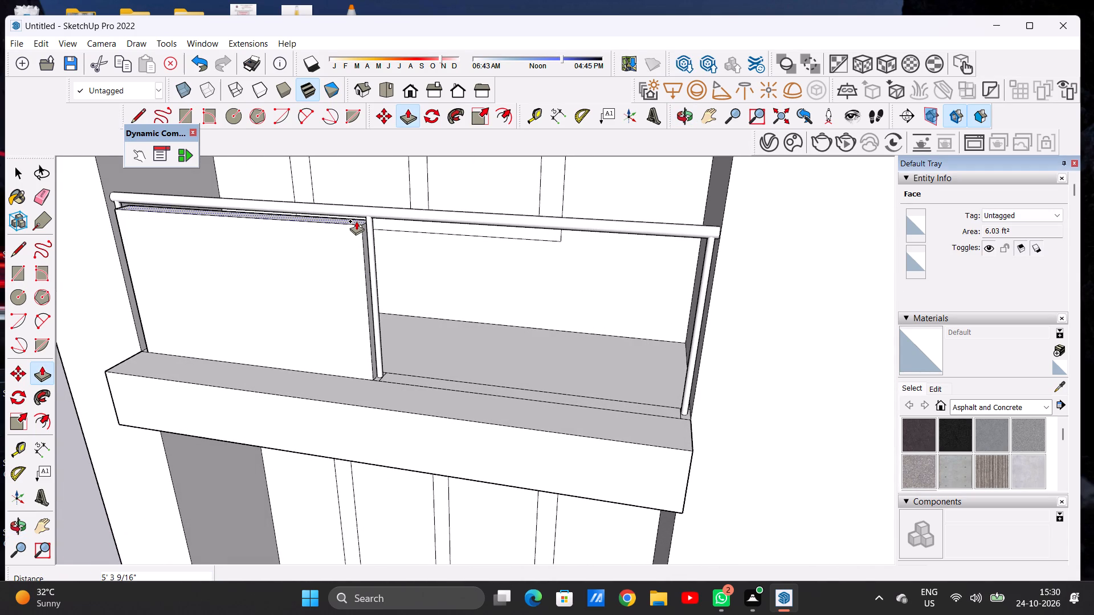
Push/Pull the floor strip section right of the middle post up 5' 3 9/16", level with the left panel.
scroll(409, 354, "up", 12)
left_click(369, 401)
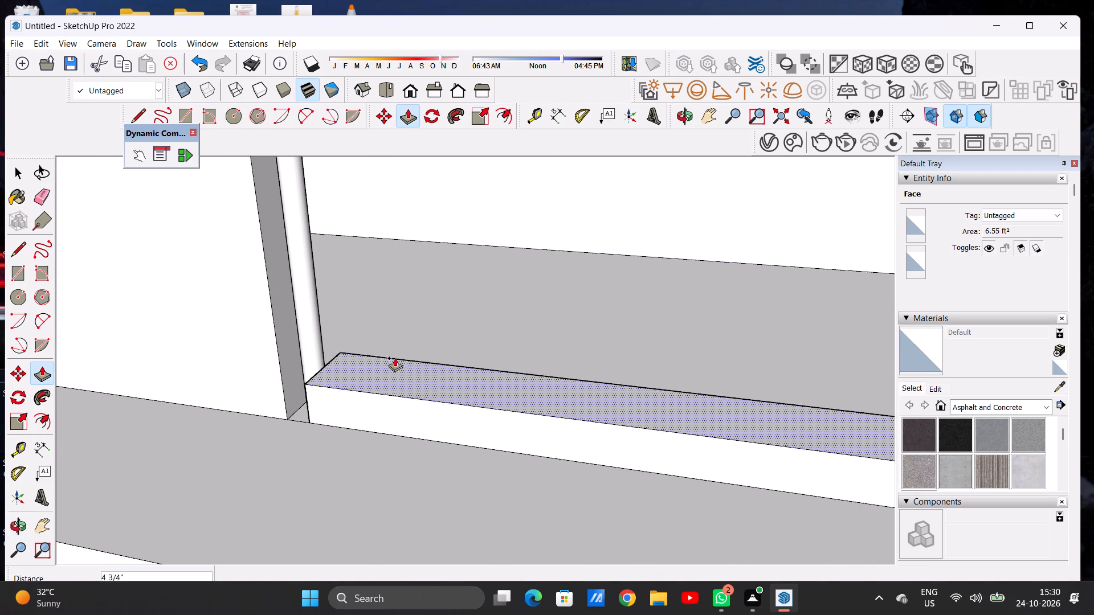
scroll(430, 322, "down", 13)
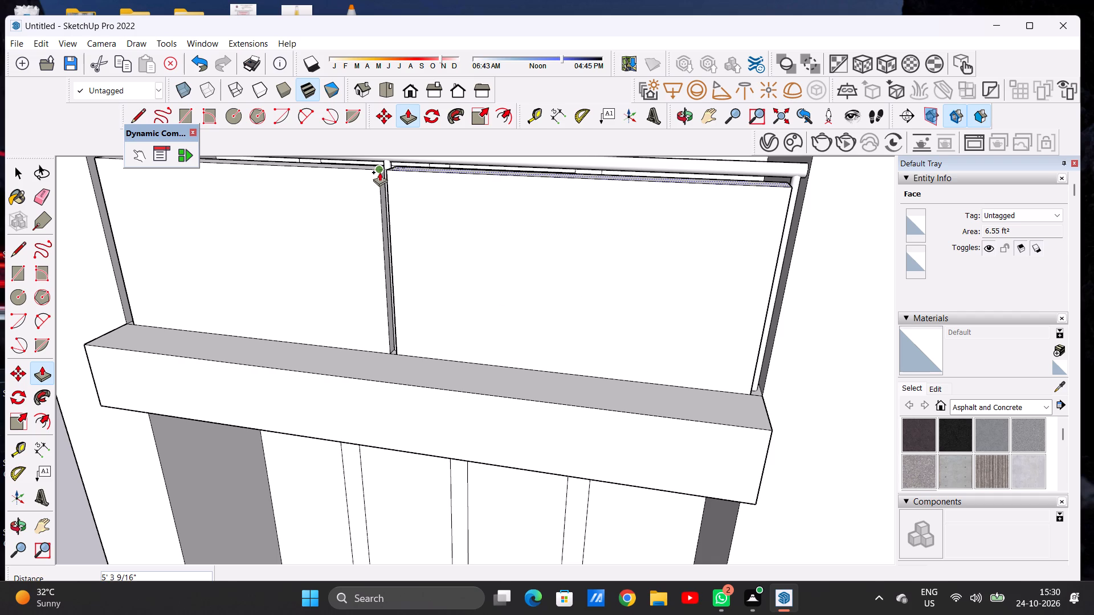
left_click(379, 172)
key("space")
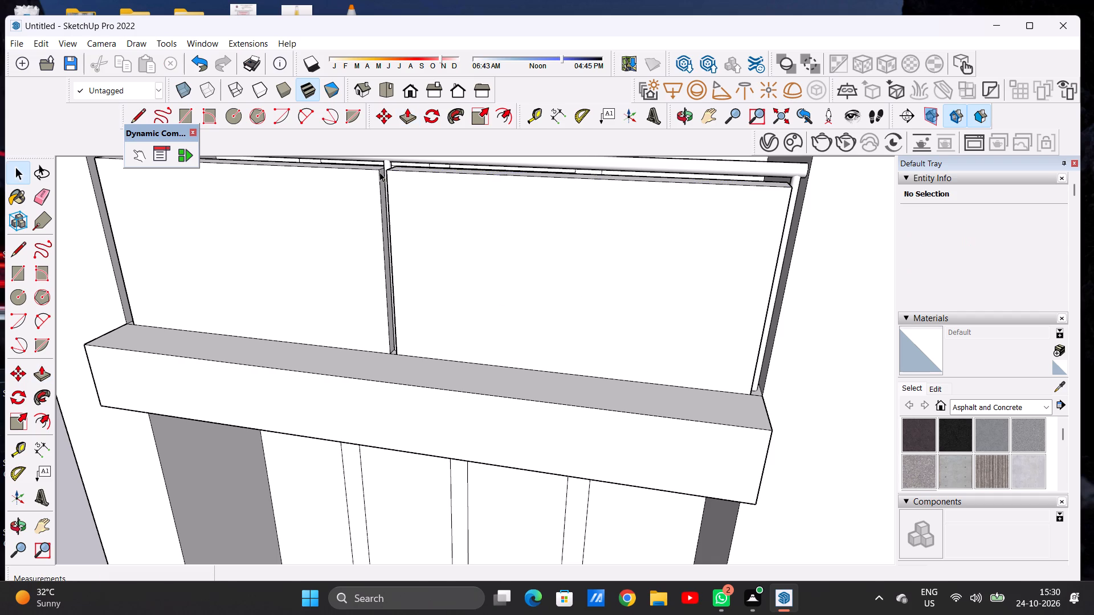
Thin both railing panels of the top-left balcony by pushing each inner face 1 7/8" toward the handrail side.
scroll(379, 172, "down", 20)
scroll(379, 172, "down", 4)
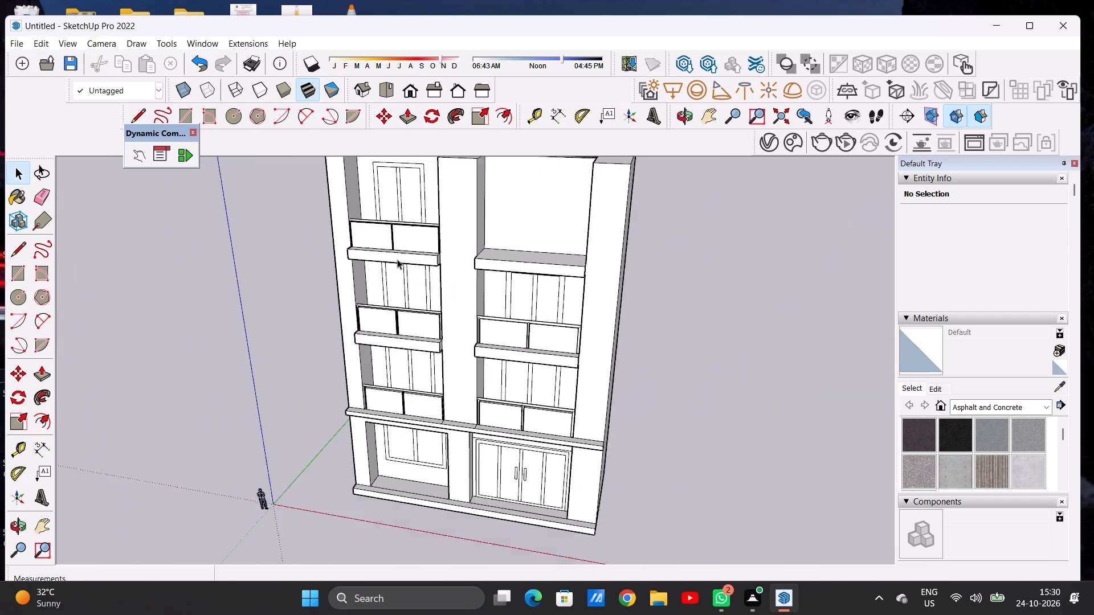
scroll(397, 259, "down", 2)
scroll(397, 259, "up", 1)
middle_click_drag(391, 249, 472, 214)
scroll(375, 265, "down", 5)
scroll(380, 208, "up", 8)
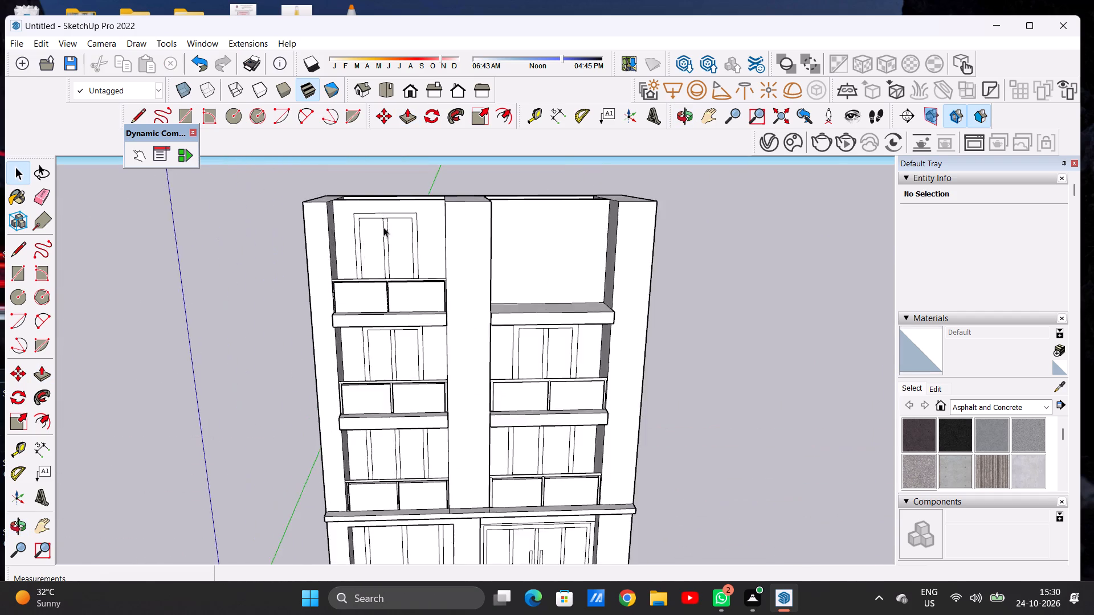
scroll(383, 227, "up", 5)
middle_click_drag(411, 261, 117, 465)
scroll(392, 220, "up", 6)
middle_click_drag(345, 292, 223, 322)
scroll(358, 383, "up", 10)
key("p")
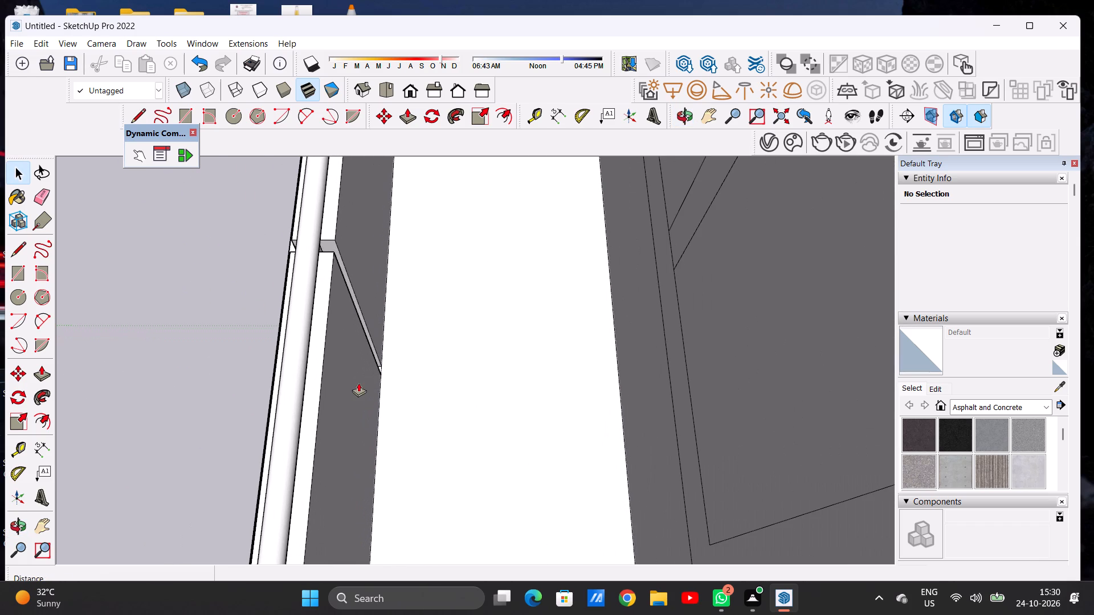
left_click(349, 420)
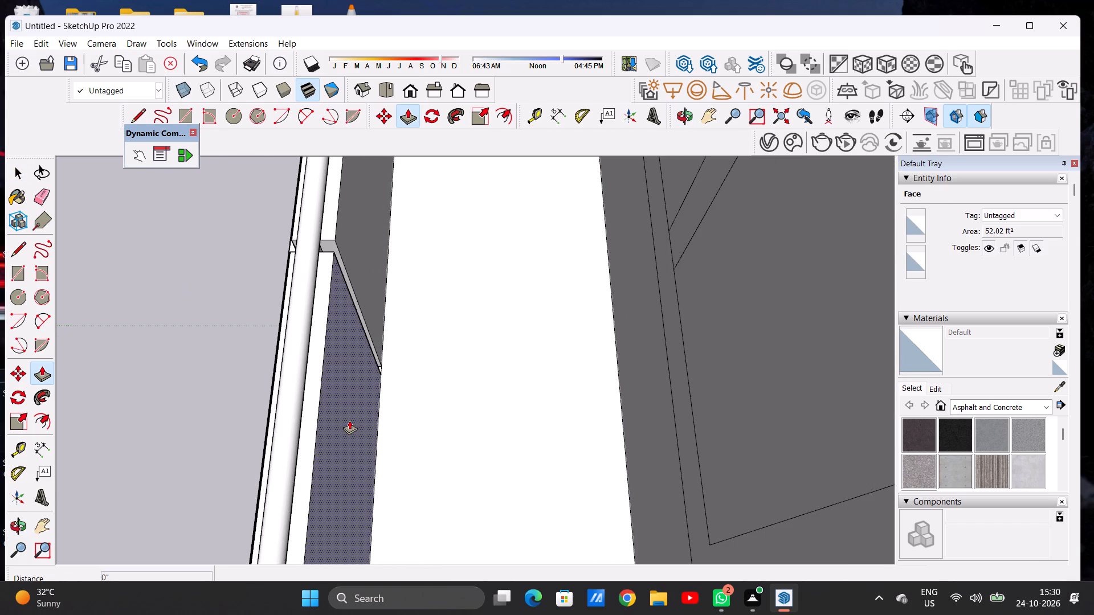
left_click(340, 415)
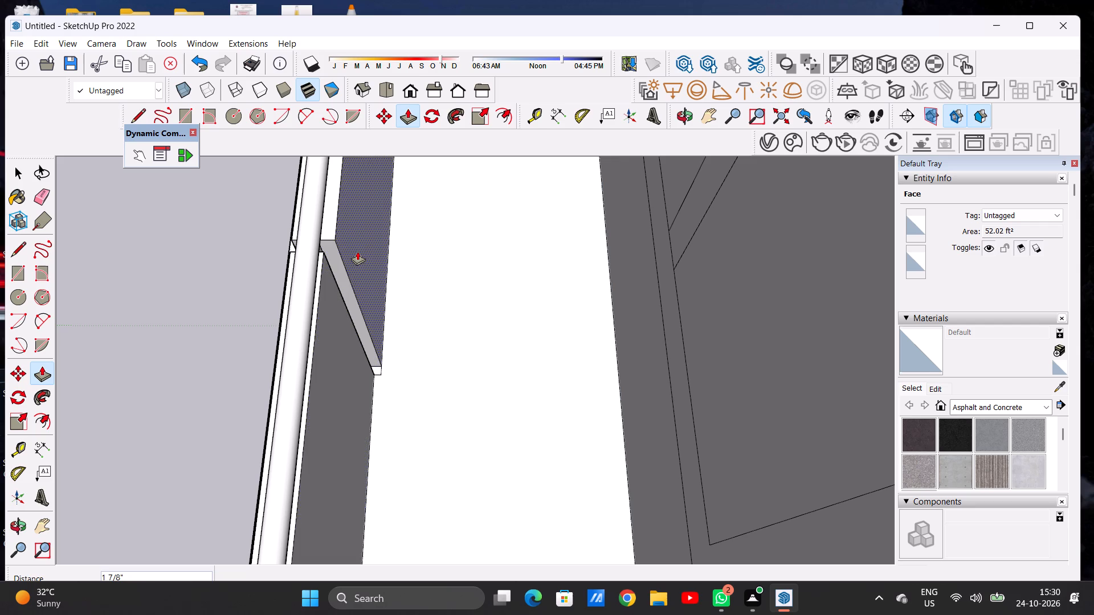
left_click(360, 247)
left_click(327, 264)
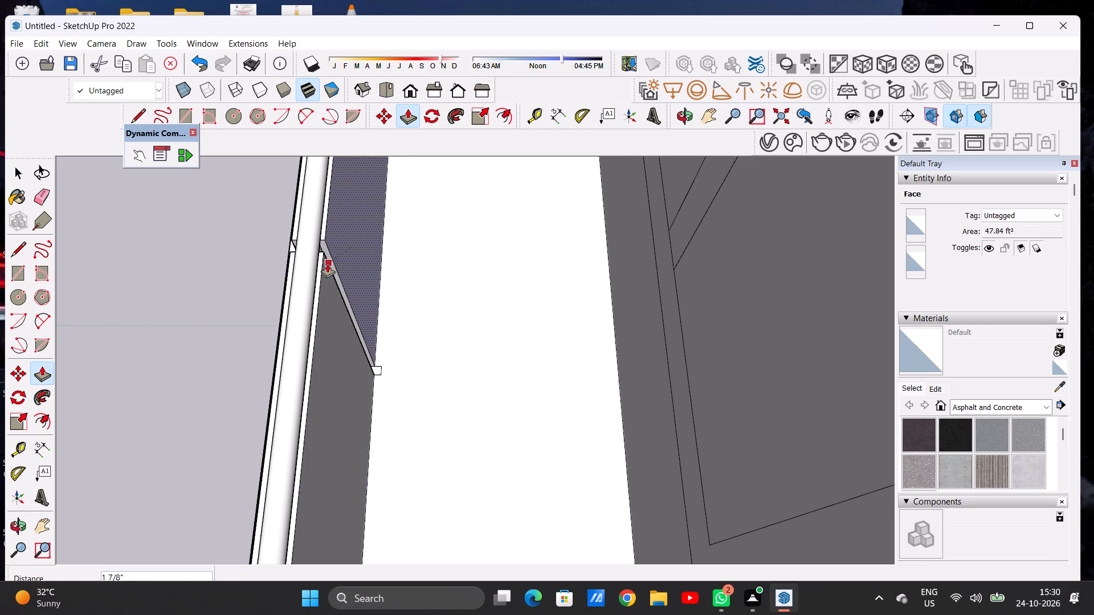
key("space")
Examine the top-left balcony's railing against the other balconies on the building front.
scroll(317, 249, "down", 10)
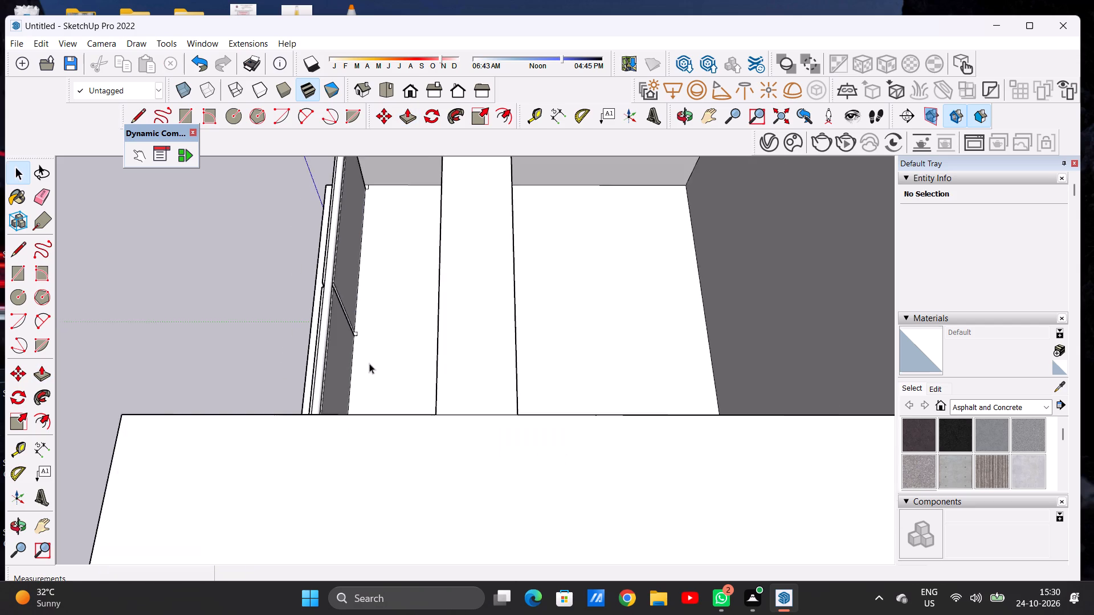
scroll(369, 363, "down", 7)
middle_click_drag(199, 310, 566, 225)
scroll(405, 310, "down", 17)
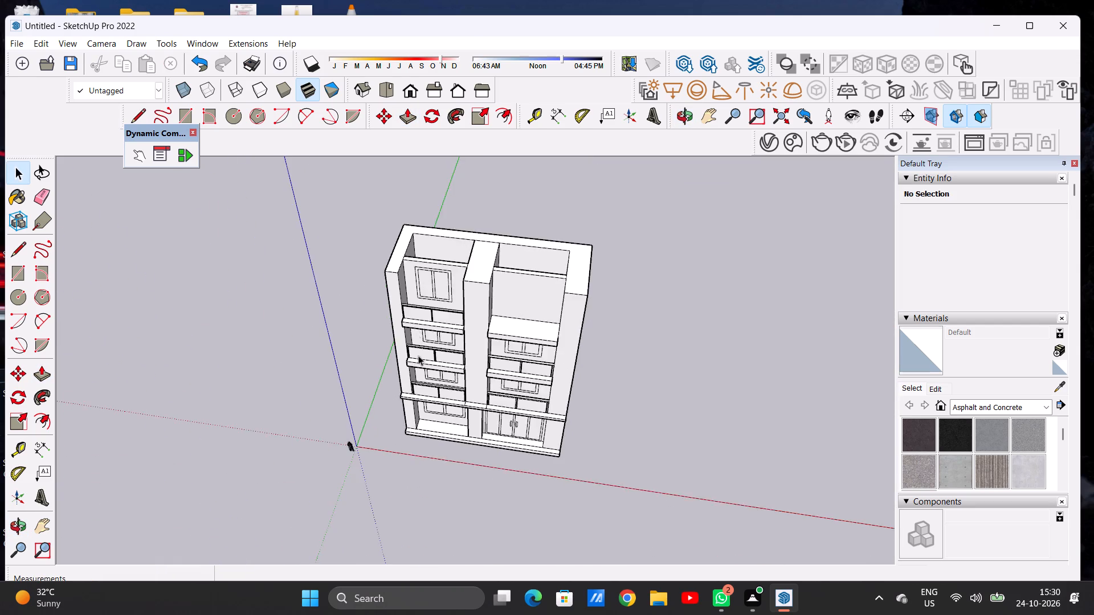
middle_click_drag(468, 329, 513, 190)
scroll(427, 302, "up", 7)
middle_click_drag(467, 339, 467, 290)
scroll(467, 287, "up", 2)
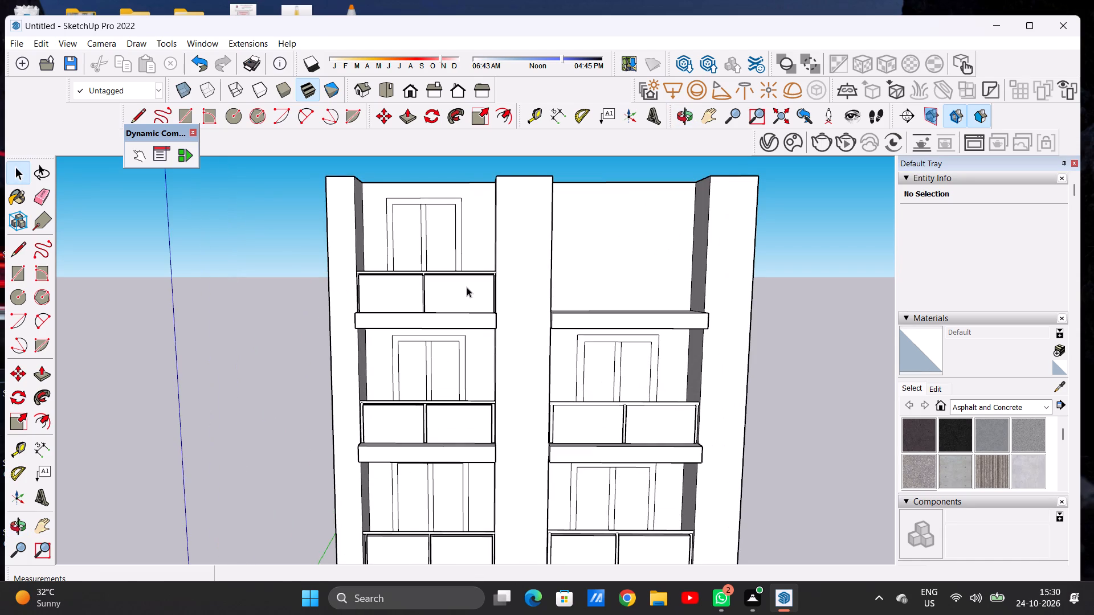
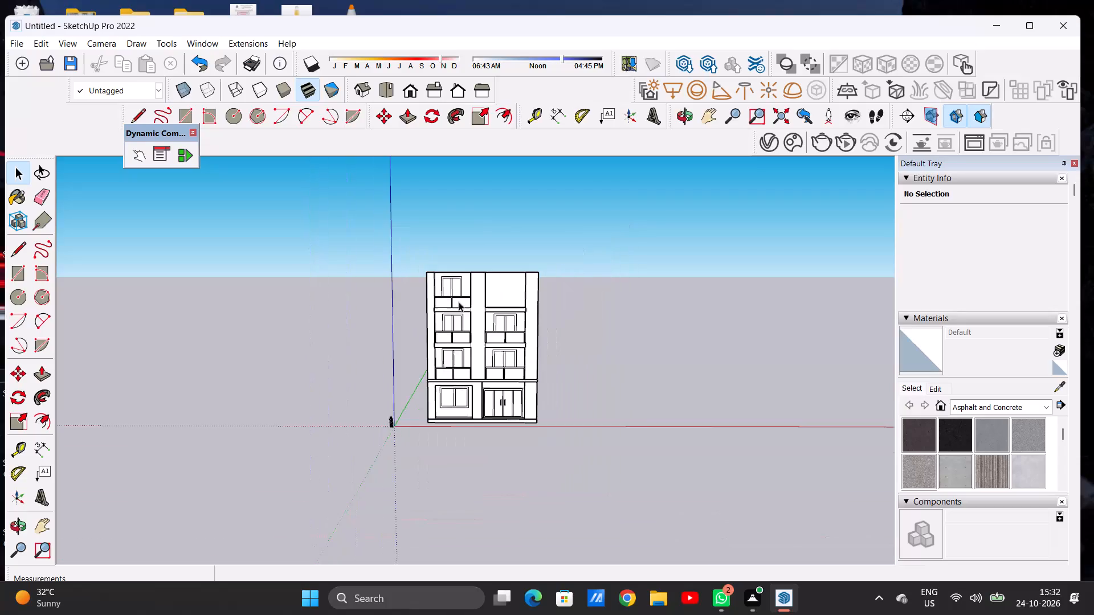
Move the recessed floor face behind the top-left balcony's window wall up 18' 9 1/2" to the top of the surrounding walls.
scroll(462, 284, "up", 4)
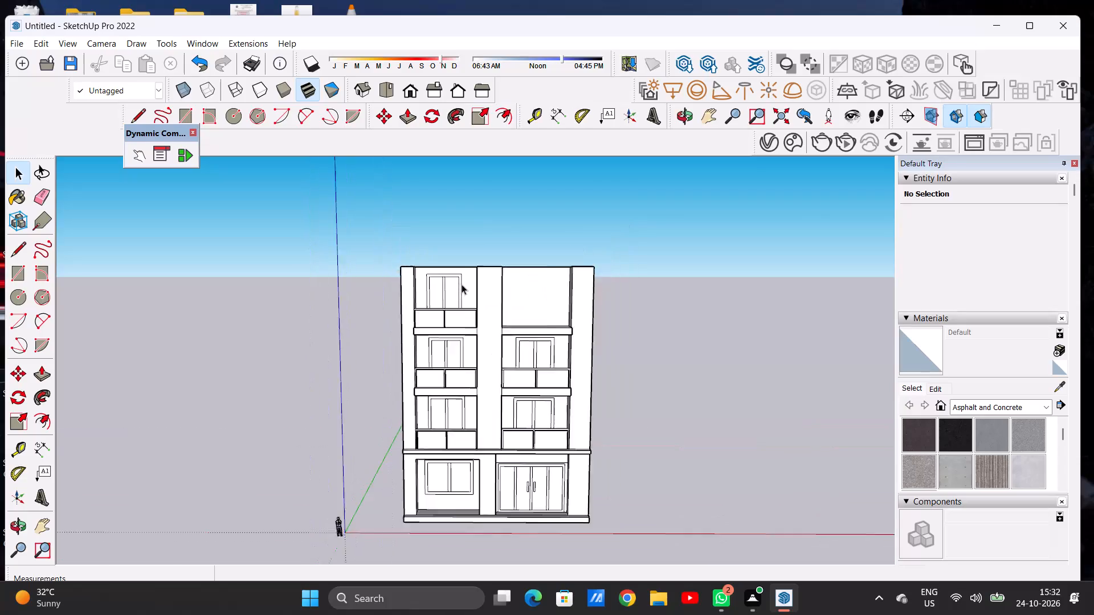
scroll(462, 284, "up", 12)
middle_click_drag(465, 286, 347, 406)
scroll(422, 315, "down", 9)
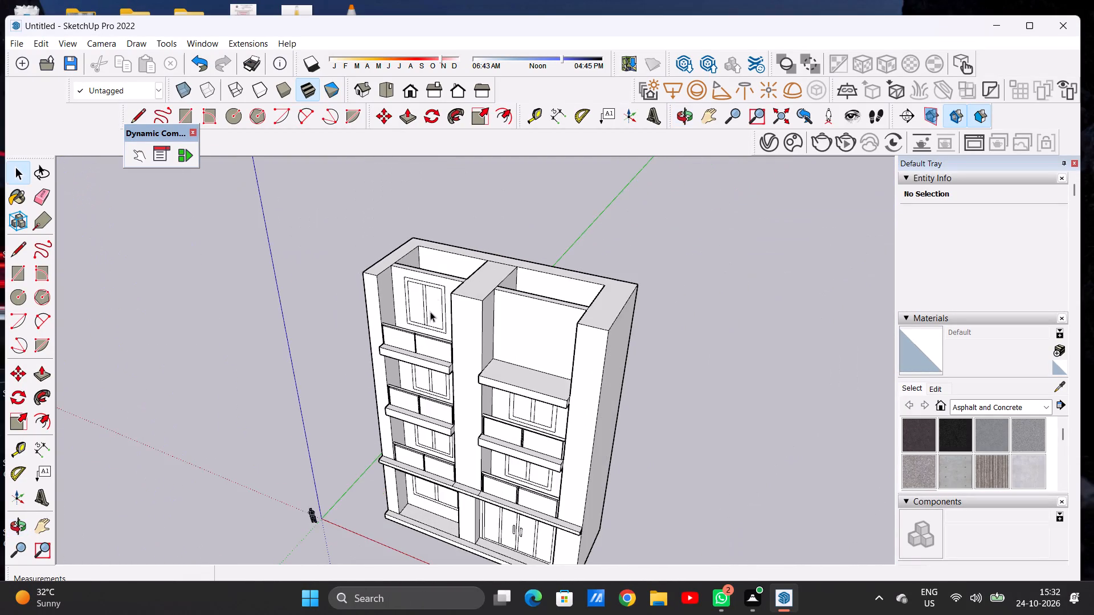
middle_click_drag(448, 283, 399, 428)
scroll(456, 314, "up", 17)
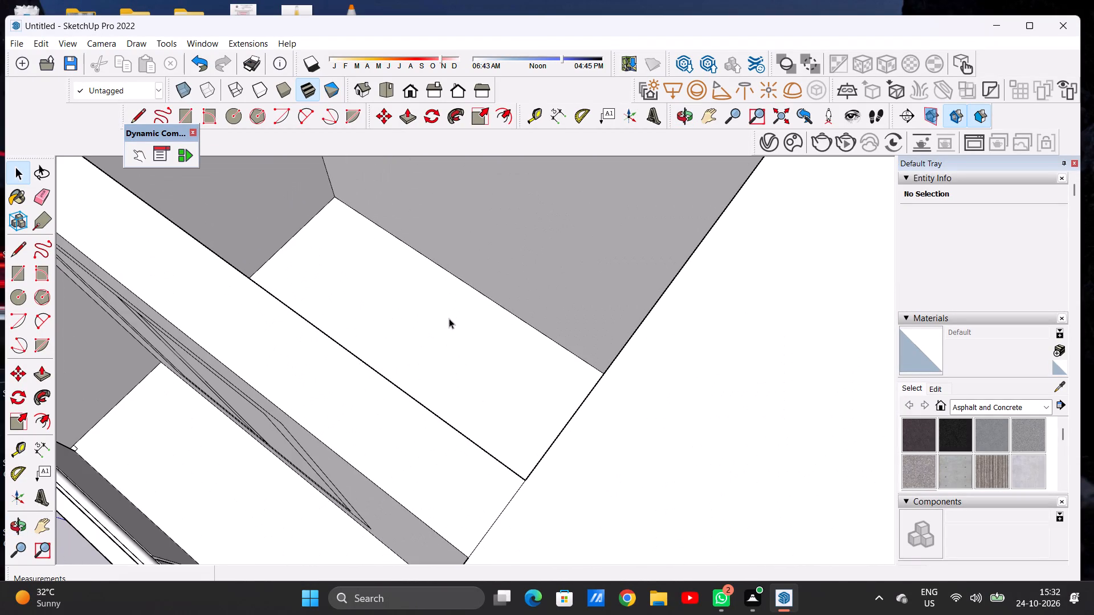
double_click(453, 329)
scroll(387, 360, "down", 16)
middle_click_drag(409, 337, 352, 370)
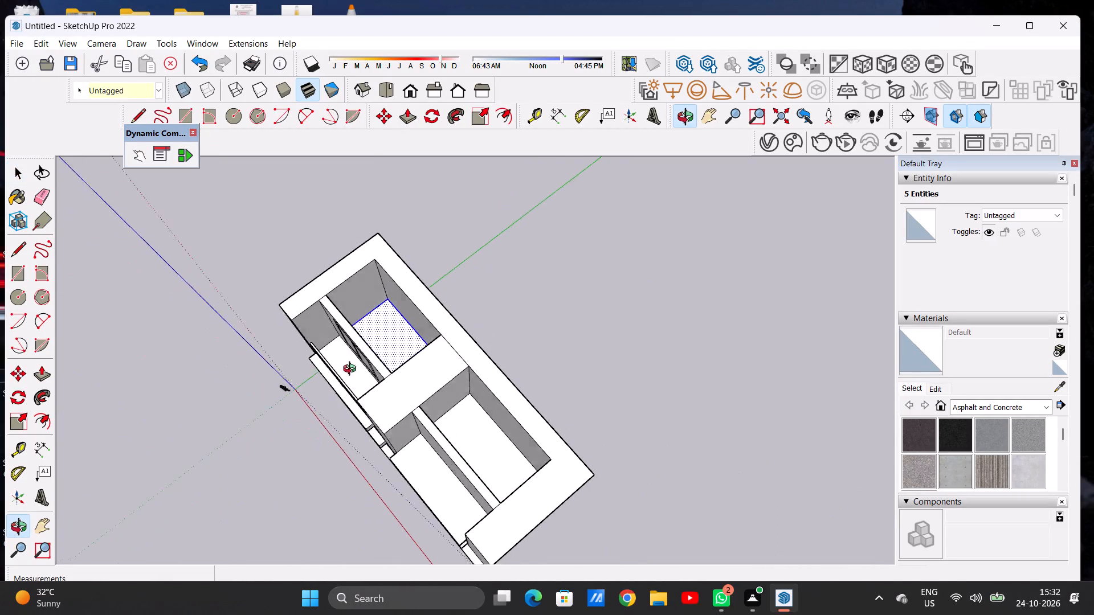
middle_click_drag(352, 370, 351, 381)
scroll(395, 299, "up", 5)
key("m")
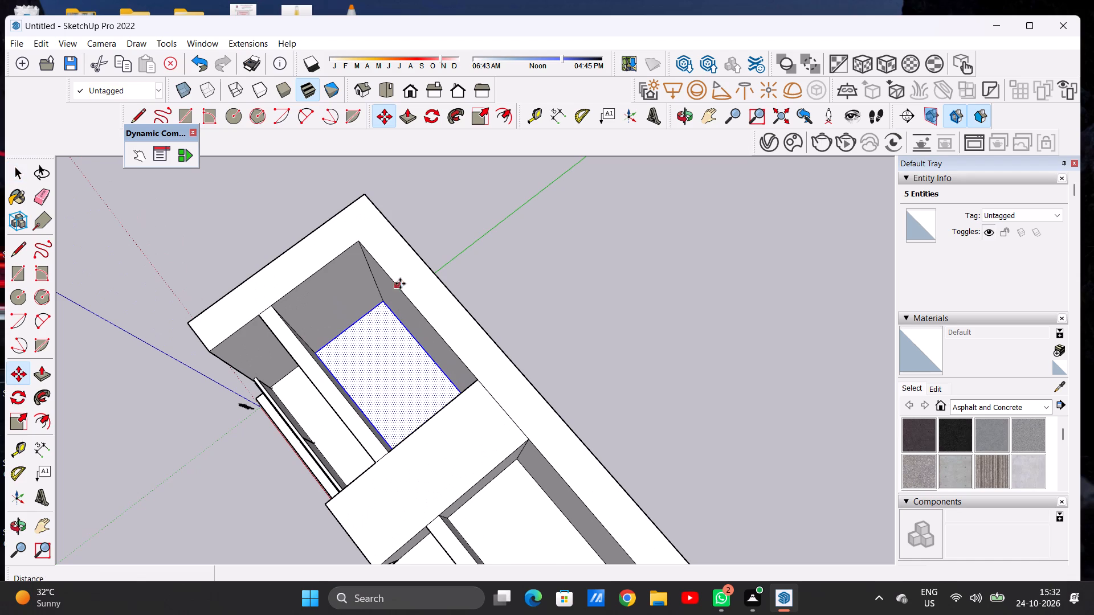
left_click(381, 304)
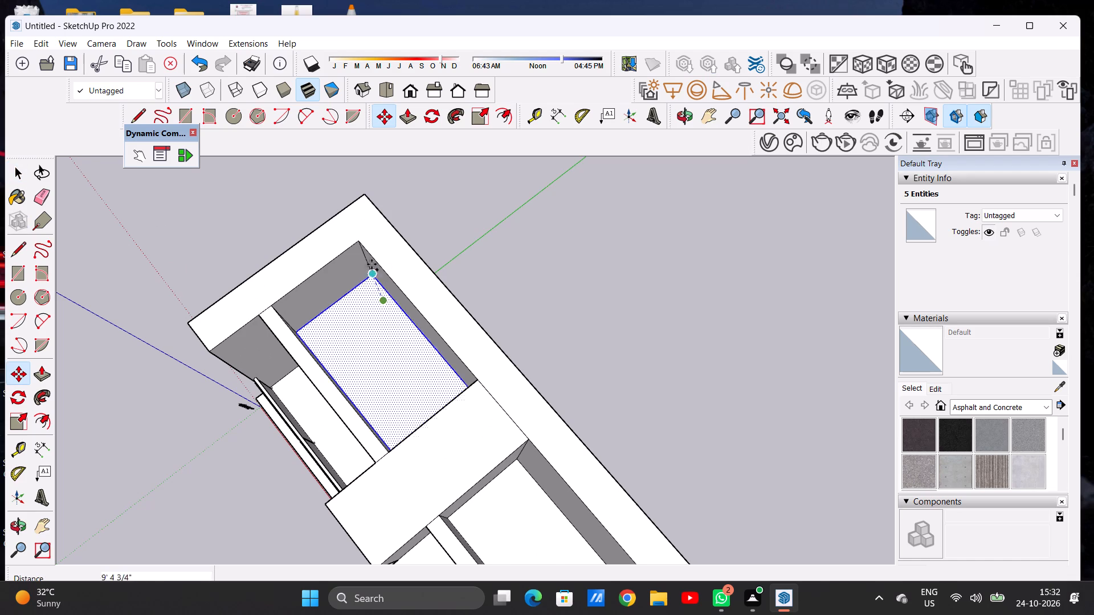
left_click(357, 247)
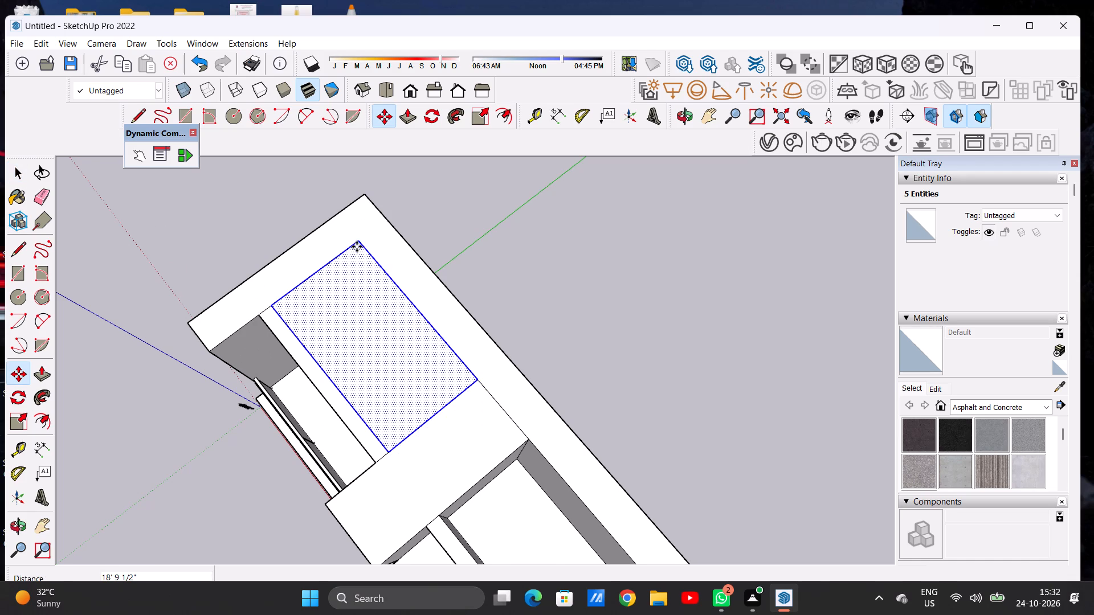
key("space")
left_click(663, 255)
Push/Pull the raised roof face of the left bay up 1' 4 1/16" to form a roof slab.
scroll(618, 266, "down", 7)
scroll(618, 266, "up", 1)
scroll(569, 248, "down", 5)
middle_click_drag(558, 336, 550, 181)
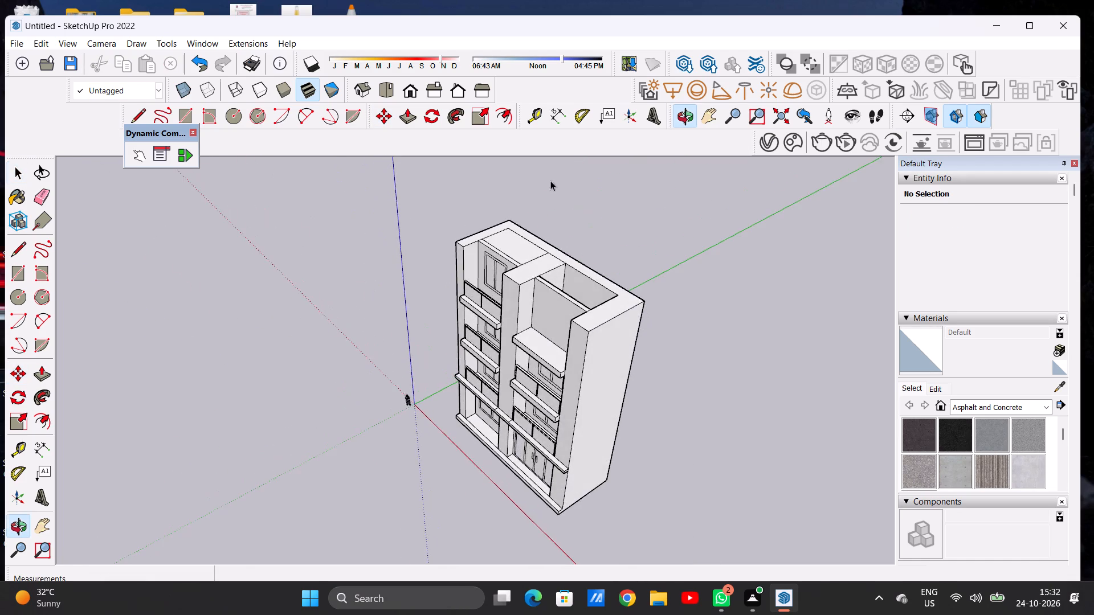
scroll(516, 239, "up", 7)
middle_click_drag(532, 302, 561, 269)
scroll(552, 257, "up", 9)
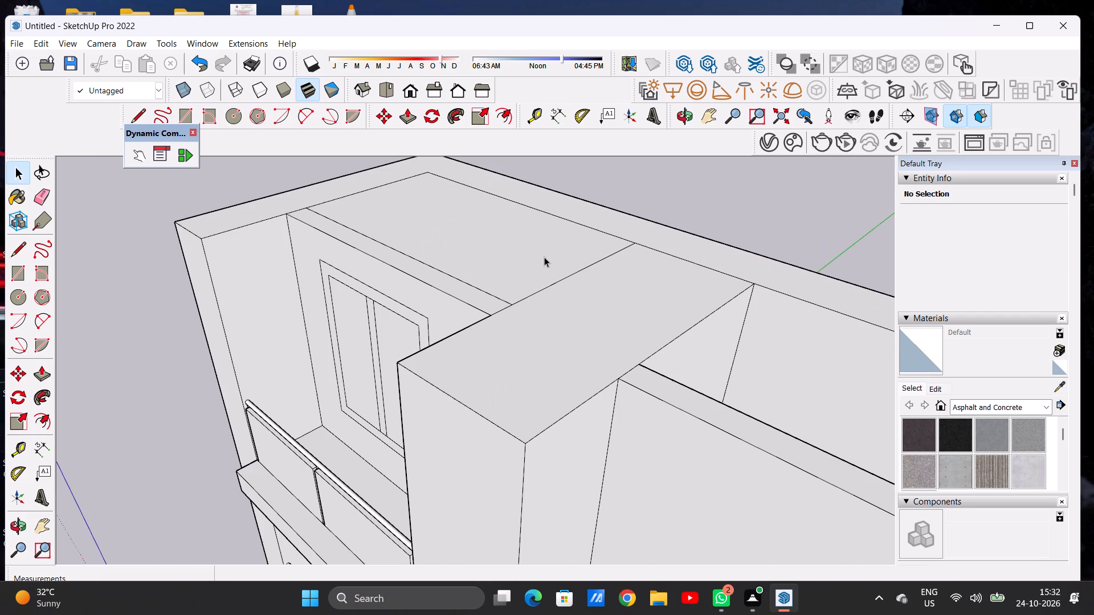
key("p")
scroll(499, 262, "up", 6)
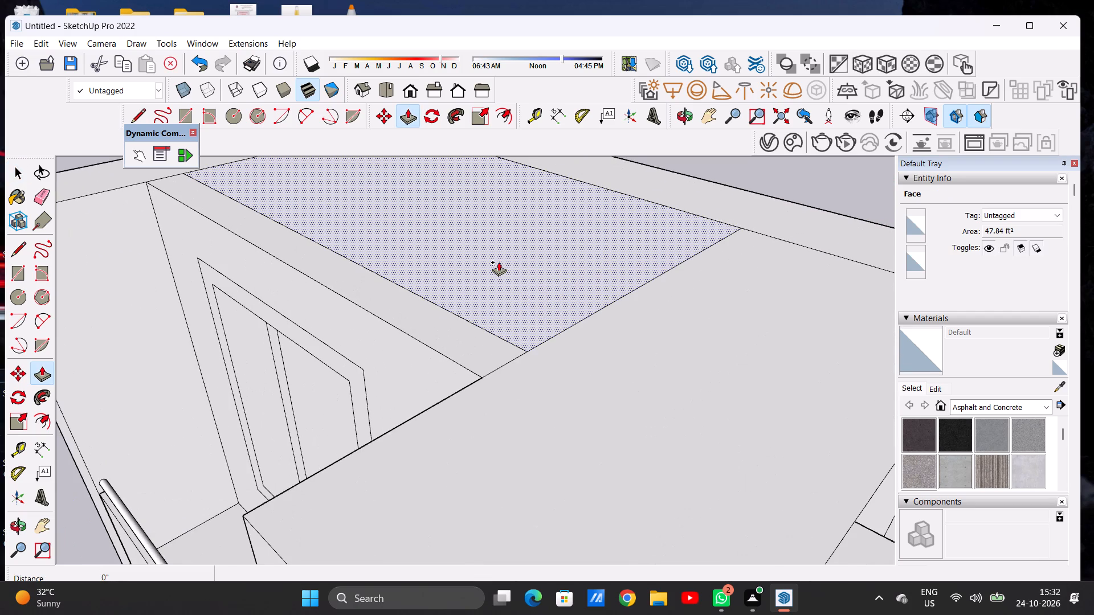
left_click(499, 262)
scroll(502, 268, "down", 6)
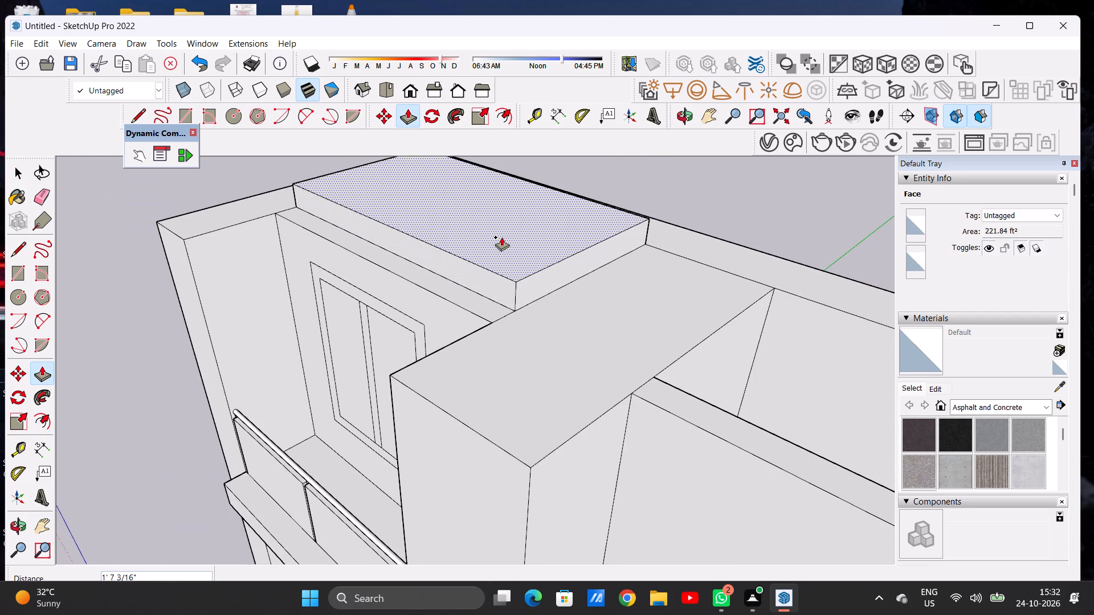
left_click(501, 242)
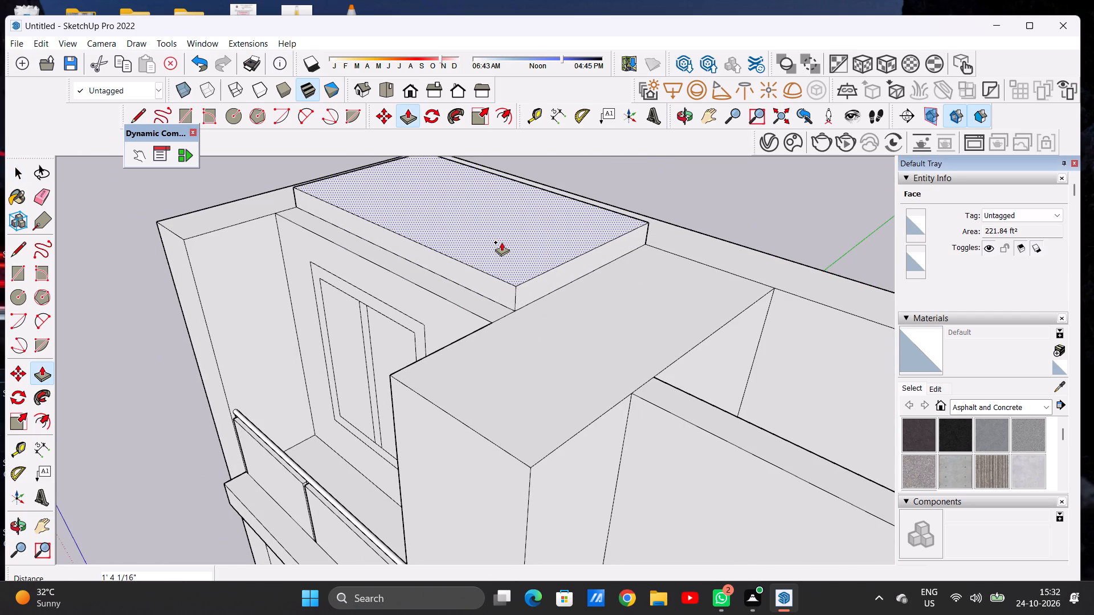
key("space")
Push/Pull the left roof slab's front face forward over the top-left balcony, flush with the front edge of the balcony slab below.
type("P")
scroll(496, 276, "up", 4)
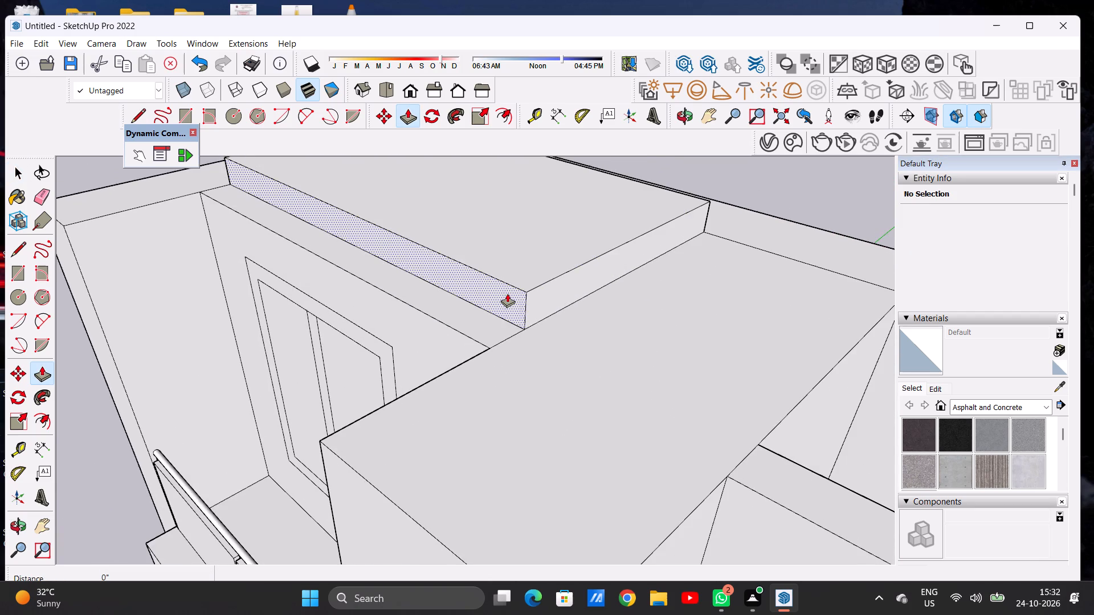
left_click(507, 293)
scroll(421, 281, "down", 12)
scroll(415, 317, "up", 7)
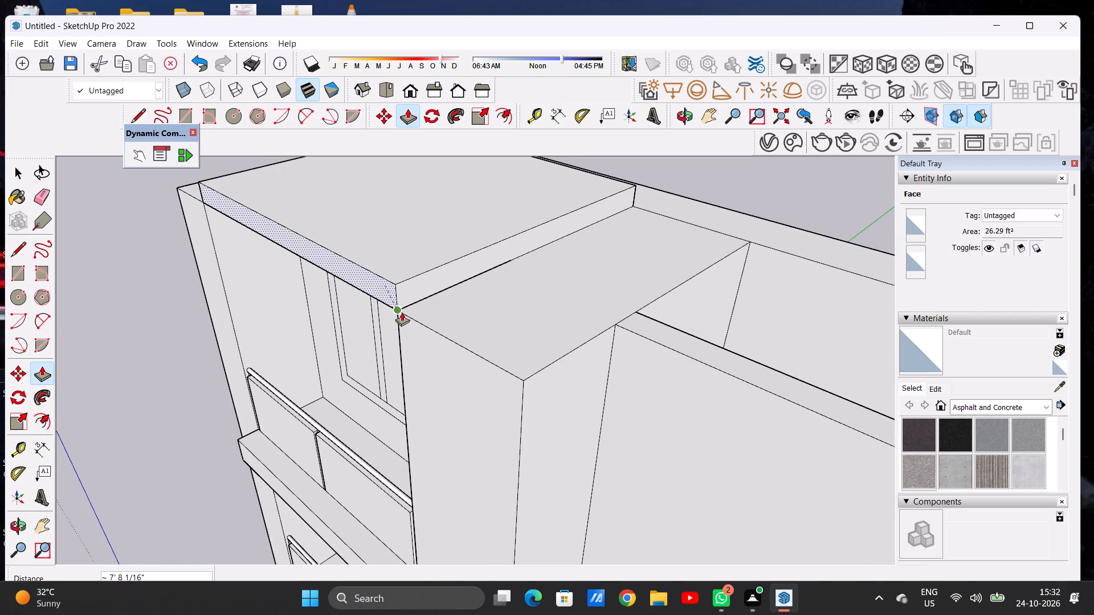
left_click(402, 312)
scroll(409, 282, "down", 5)
scroll(389, 304, "up", 5)
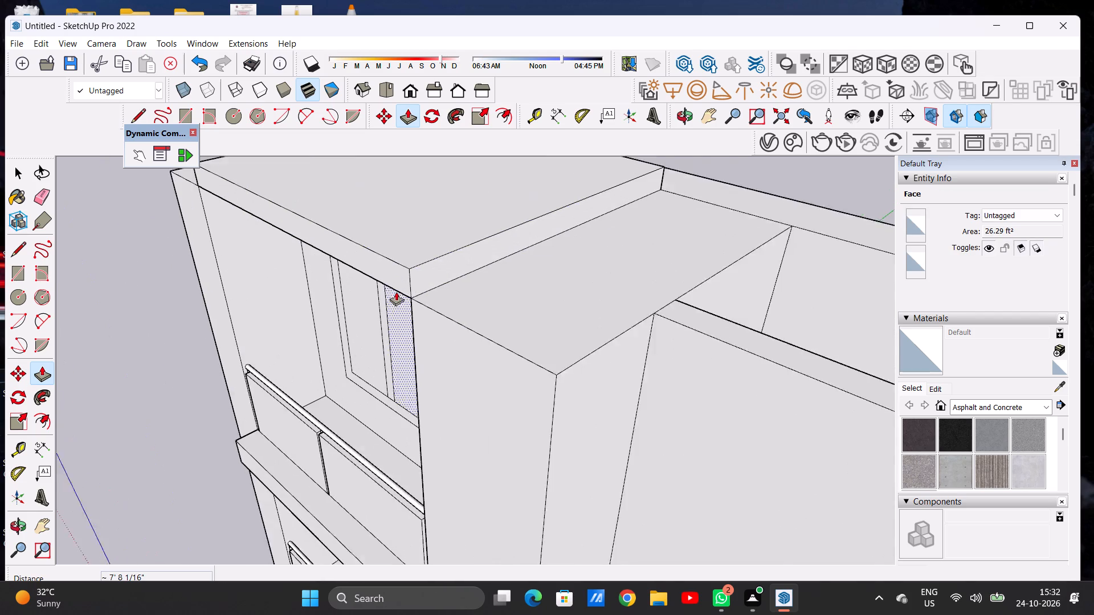
left_click(400, 281)
scroll(365, 283, "down", 12)
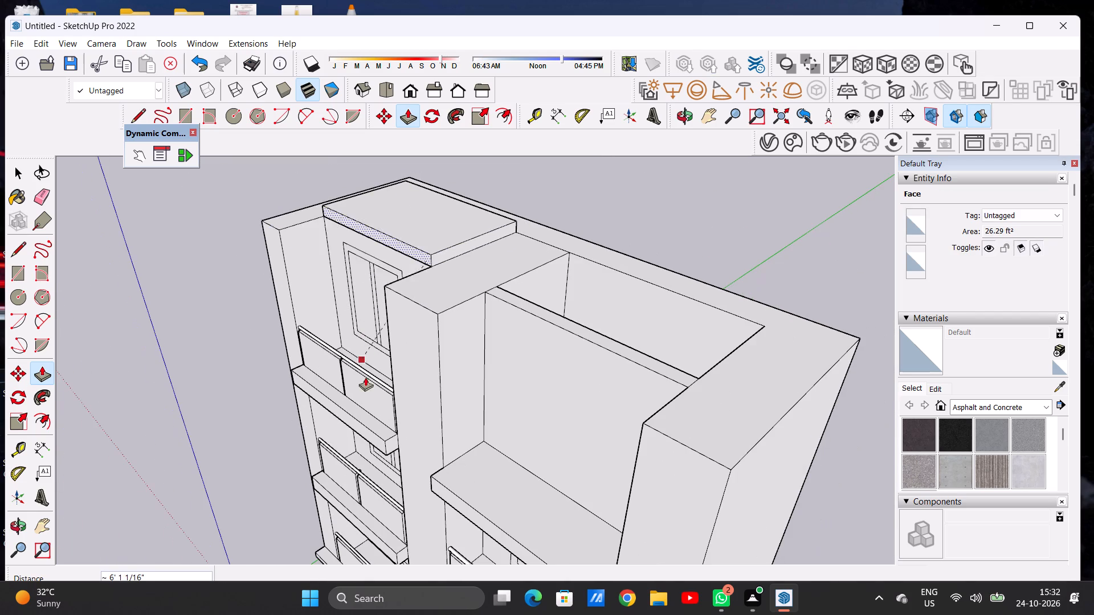
left_click(386, 442)
key("space")
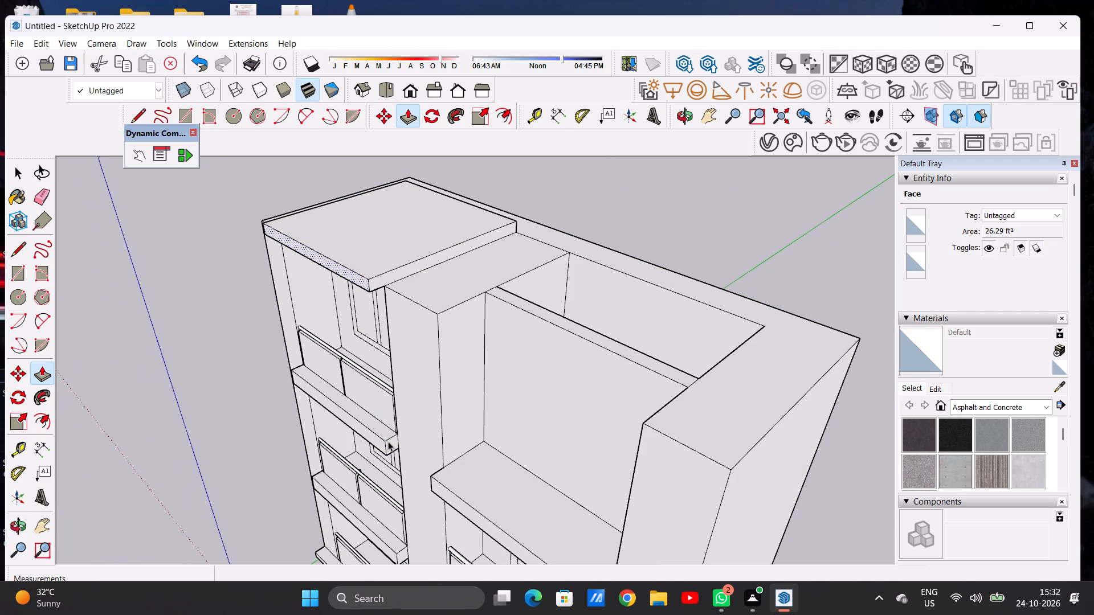
Push/Pull the underside of the left roof slab's overhang down 6 11/16" above the top-left balcony.
scroll(445, 338, "down", 7)
middle_click_drag(390, 362, 548, 257)
scroll(453, 275, "up", 2)
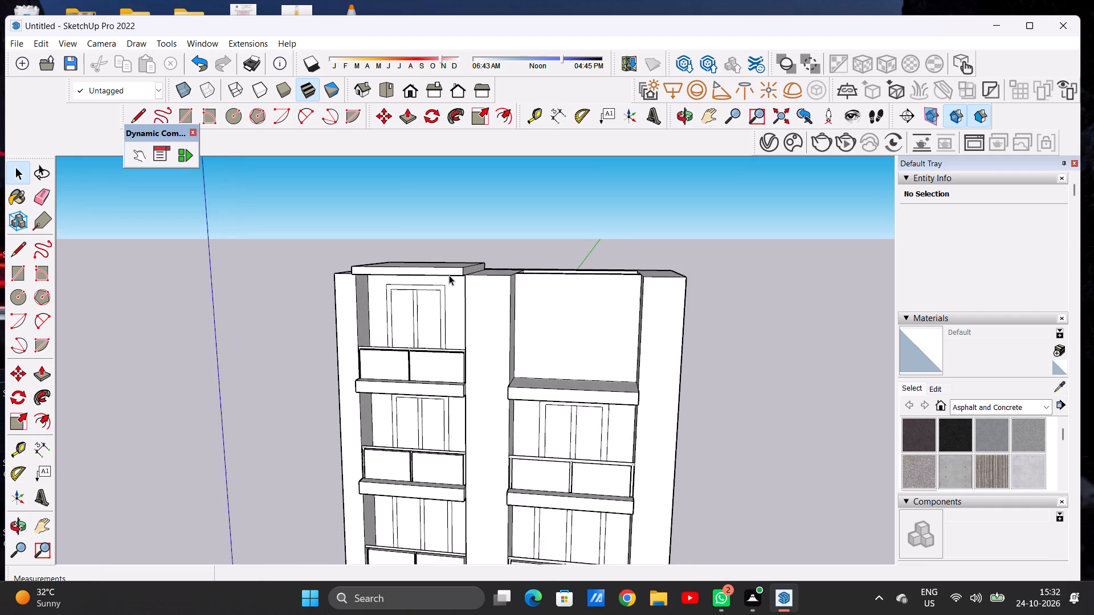
scroll(449, 275, "up", 5)
middle_click_drag(434, 292, 390, 244)
scroll(429, 276, "up", 8)
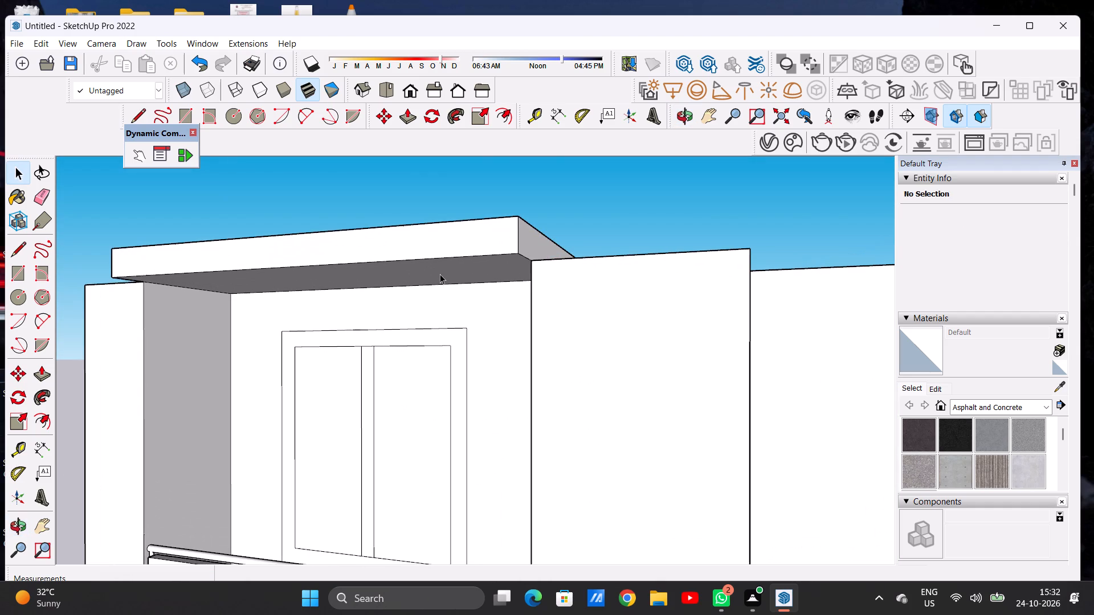
key("p")
scroll(459, 255, "up", 5)
left_click(487, 268)
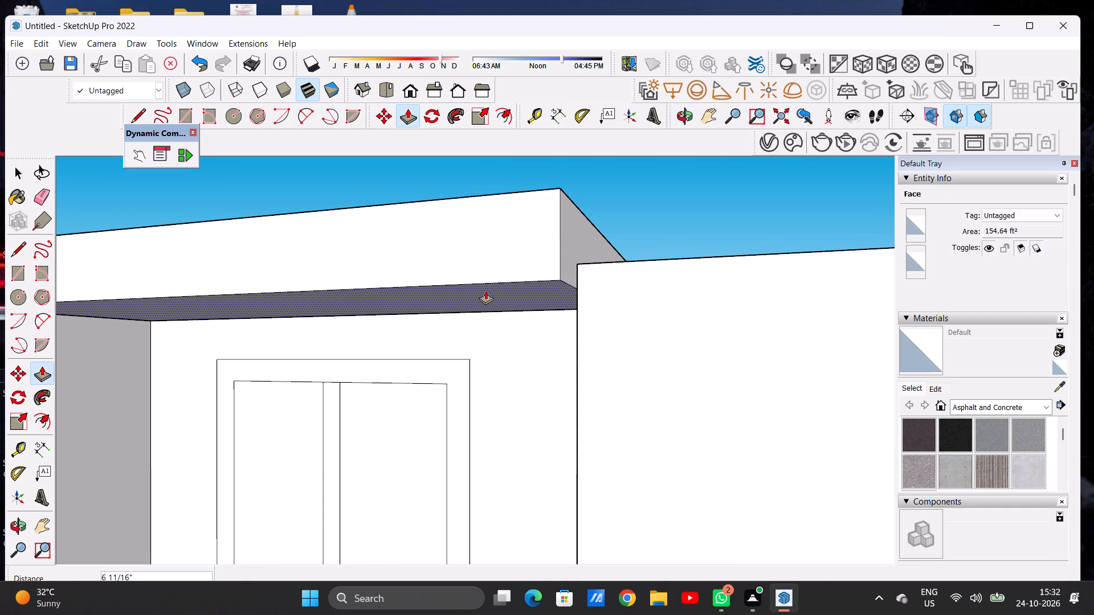
left_click(485, 290)
key("space")
Examine the left bay's roof slab against the rest of the building front.
scroll(487, 309, "down", 9)
scroll(481, 304, "up", 1)
scroll(481, 304, "down", 1)
scroll(481, 304, "up", 1)
scroll(481, 304, "down", 4)
scroll(481, 304, "up", 1)
scroll(479, 305, "down", 6)
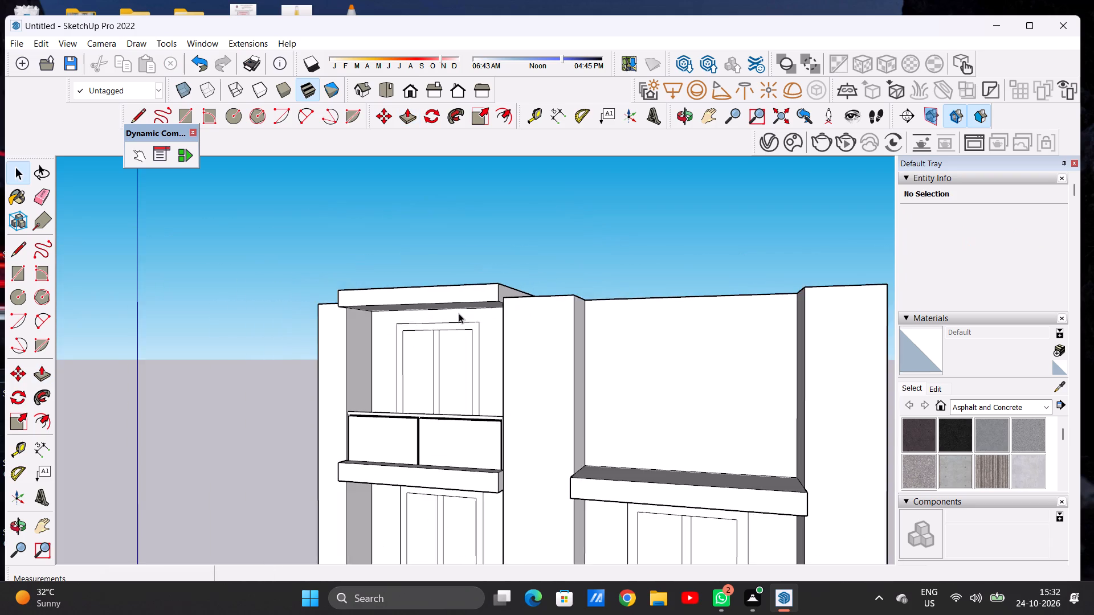
middle_click_drag(480, 327, 545, 351)
scroll(449, 343, "down", 6)
Move the recessed floor face behind the right bay's top wall straight up, level with the top of the surrounding walls.
middle_click_drag(482, 327, 460, 446)
scroll(487, 332, "up", 7)
scroll(656, 293, "up", 1)
middle_click_drag(519, 313, 213, 359)
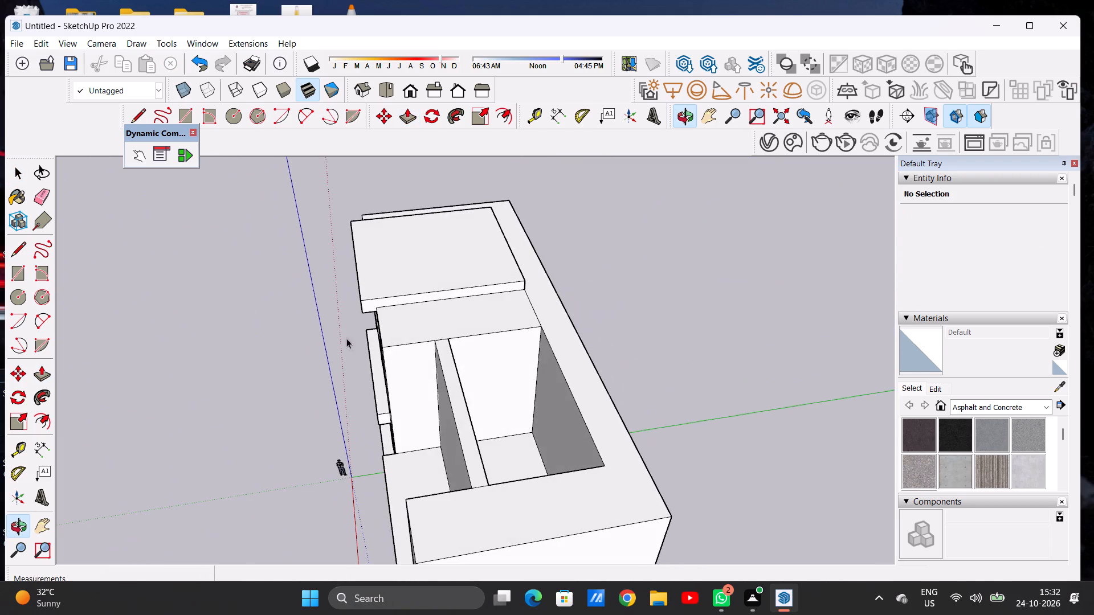
scroll(402, 294, "down", 7)
middle_click_drag(481, 317, 460, 420)
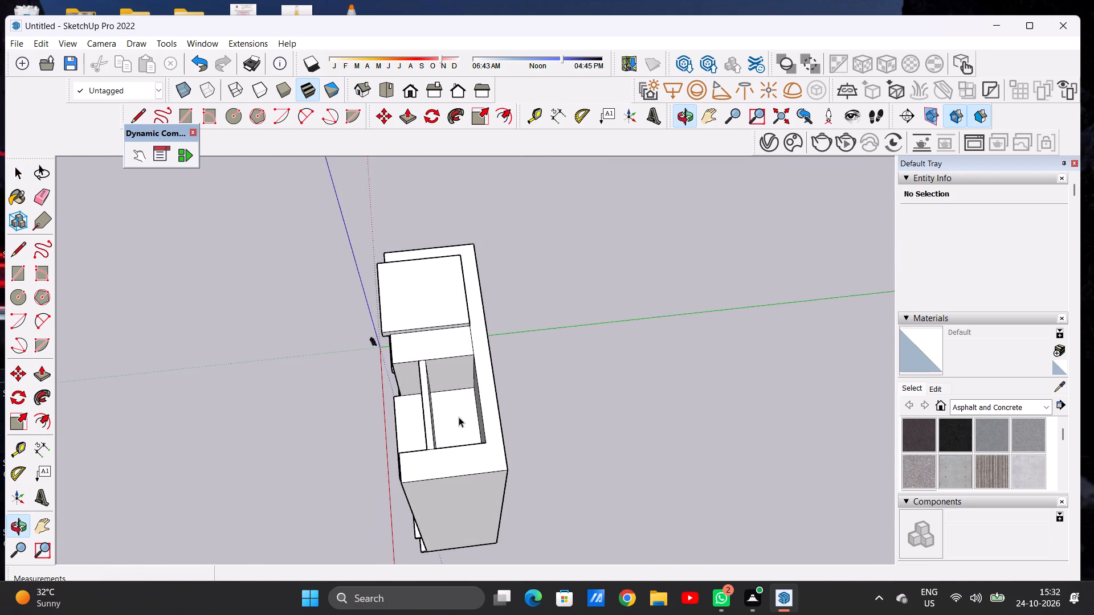
scroll(459, 417, "up", 8)
double_click(453, 411)
scroll(457, 321, "down", 6)
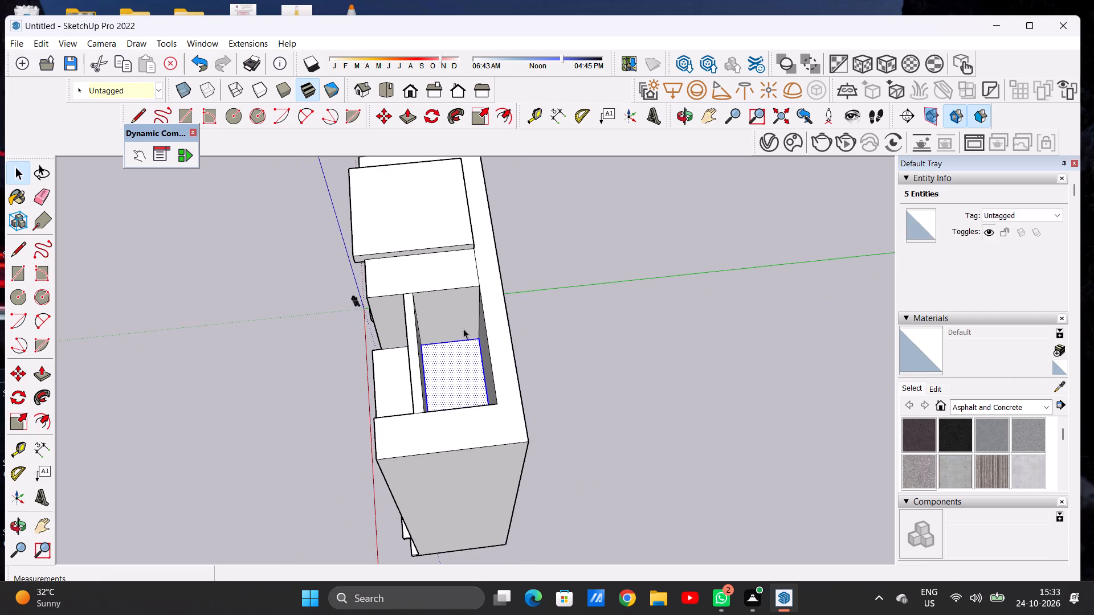
middle_click_drag(468, 379, 481, 450)
scroll(505, 363, "up", 6)
scroll(456, 380, "up", 1)
scroll(456, 380, "down", 1)
scroll(456, 380, "up", 10)
key("m")
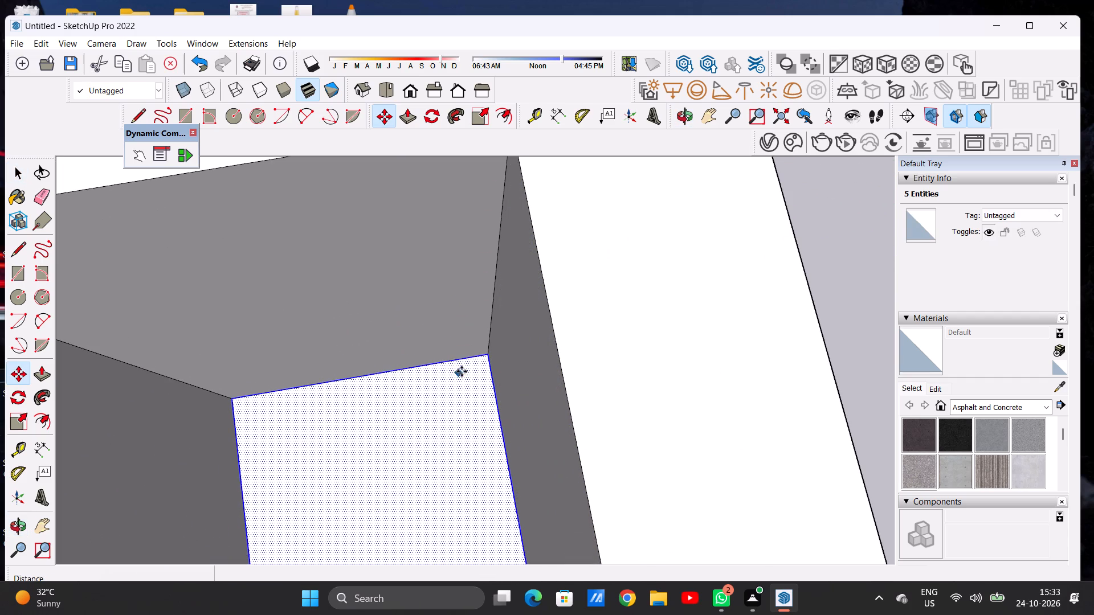
left_click(485, 352)
scroll(487, 326, "down", 9)
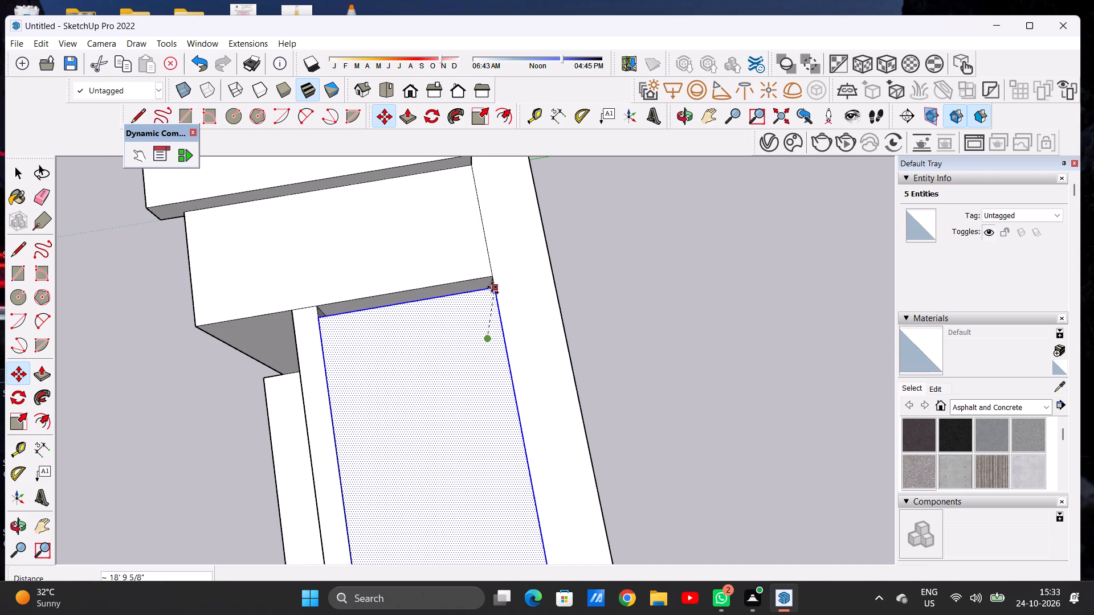
left_click(489, 281)
key("space")
left_click(624, 289)
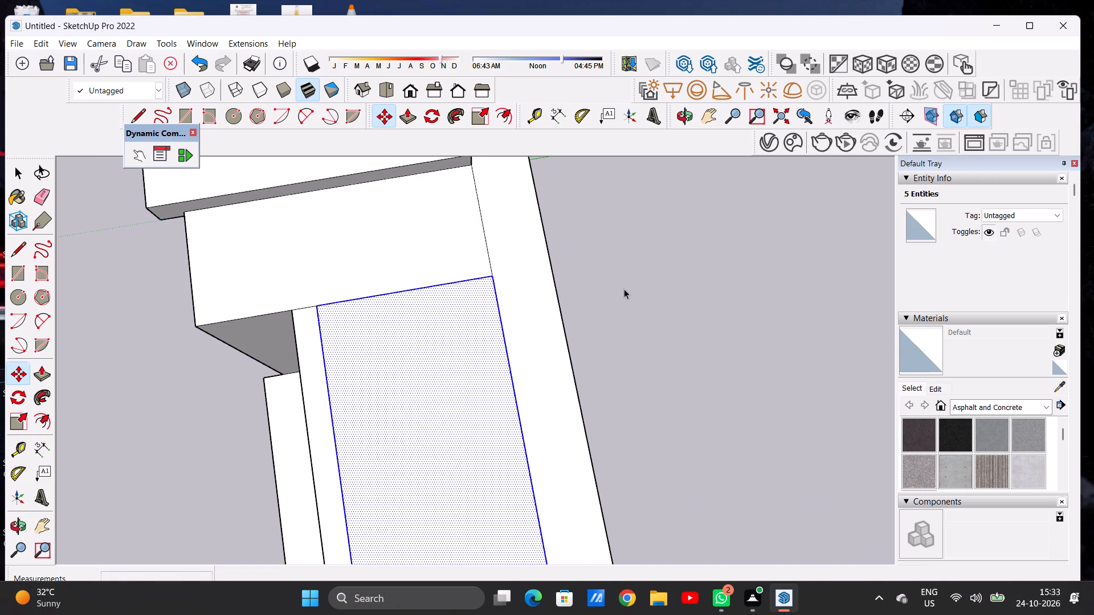
Push/Pull the raised roof face of the right bay up 1' 4 1/16", matching the left roof slab's height.
scroll(553, 263, "down", 16)
middle_click_drag(577, 294, 630, 202)
scroll(504, 204, "up", 5)
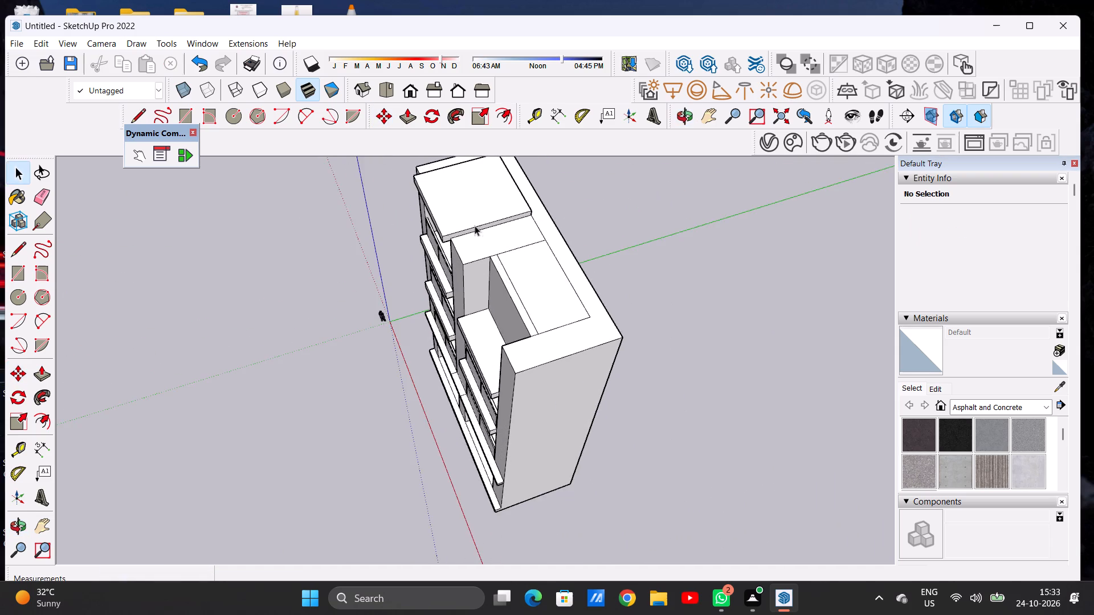
middle_click_drag(512, 247, 548, 190)
scroll(548, 258, "up", 6)
key("p")
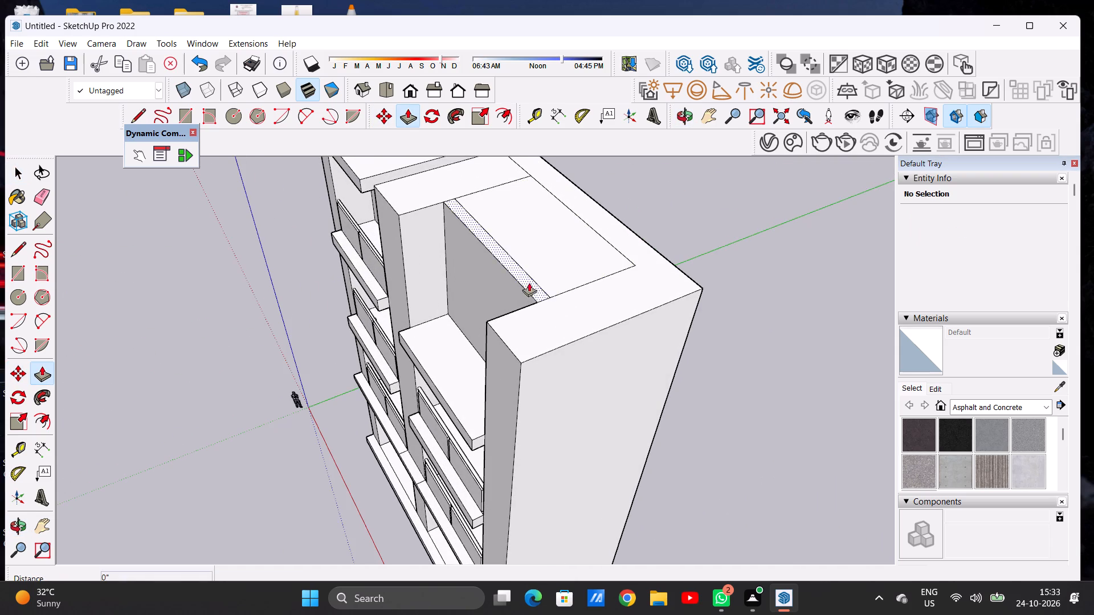
scroll(511, 318, "down", 5)
middle_click_drag(521, 314, 540, 278)
scroll(524, 252, "up", 6)
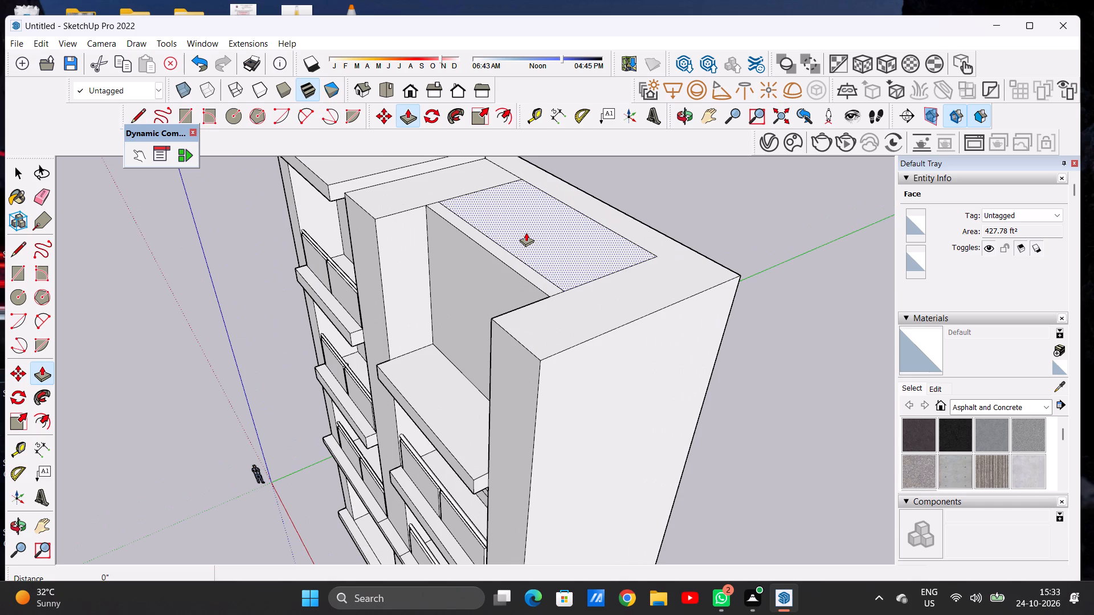
left_click(526, 232)
scroll(530, 211, "down", 5)
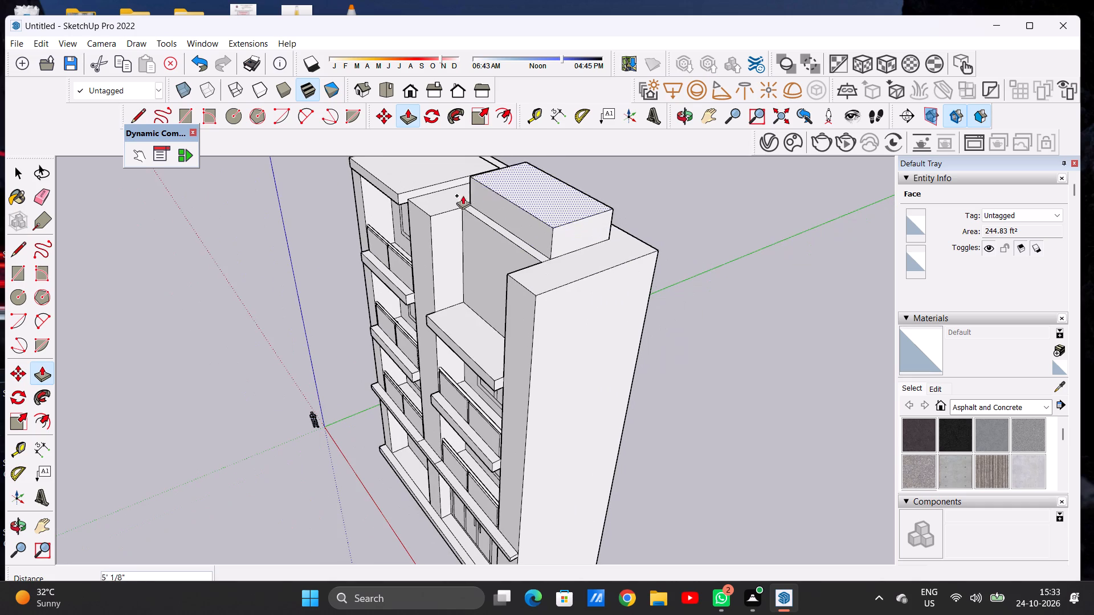
left_click(399, 190)
key("space")
Push/Pull the front face of the right roof slab forward about 7' 8 1/16", flush with the front of the side wall.
scroll(457, 242, "down", 7)
middle_click_drag(457, 254, 489, 186)
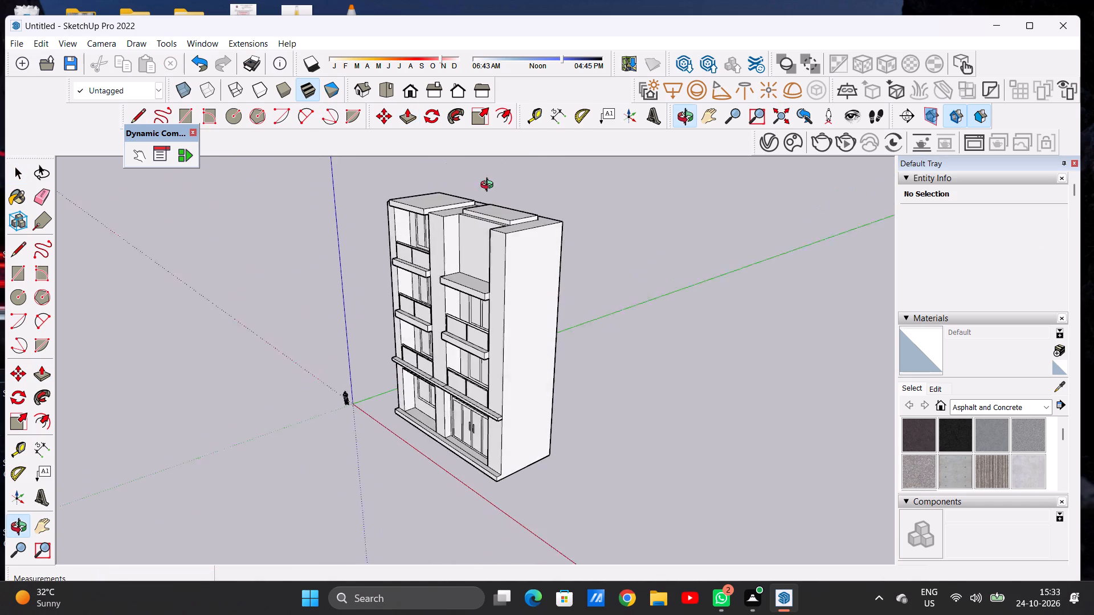
middle_click_drag(489, 186, 492, 180)
scroll(493, 211, "up", 14)
scroll(532, 259, "down", 6)
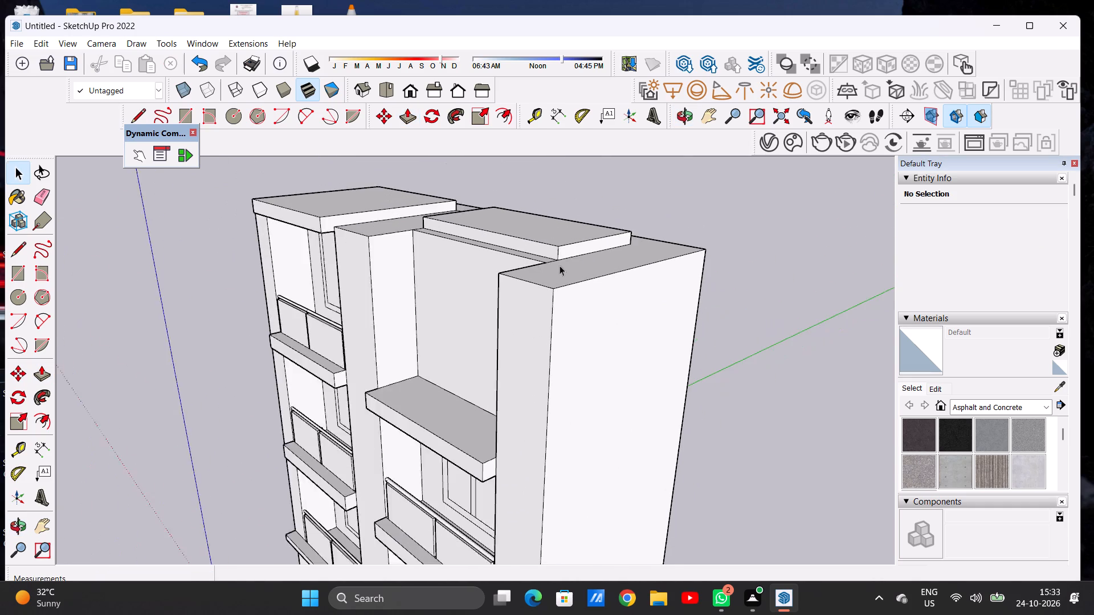
scroll(560, 265, "down", 1)
middle_click_drag(451, 266, 464, 336)
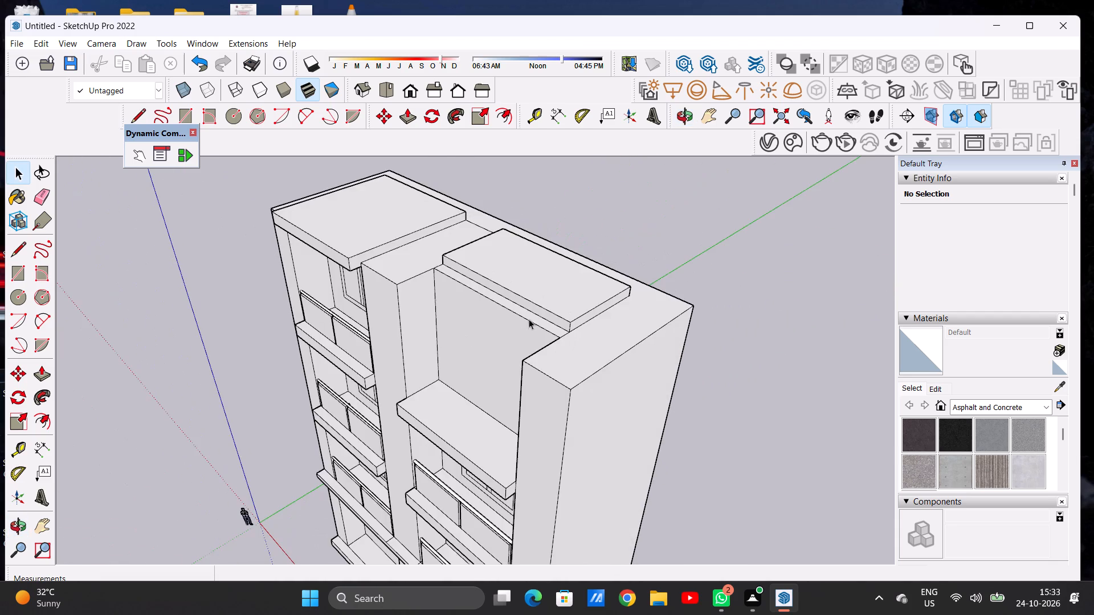
scroll(539, 318, "up", 11)
key("p")
scroll(592, 335, "up", 5)
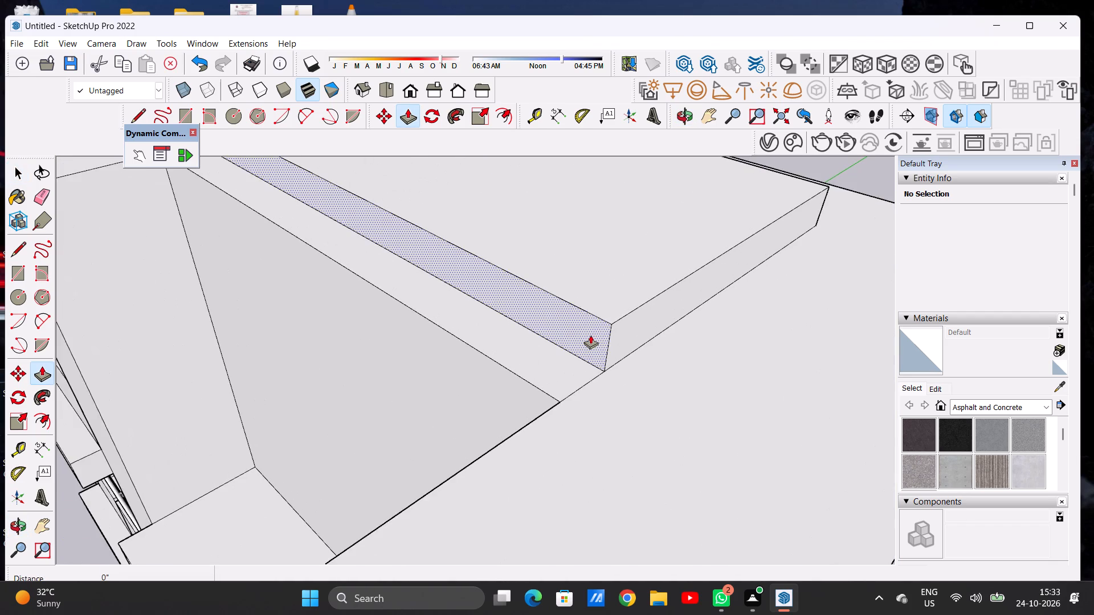
left_click(590, 335)
scroll(628, 282, "down", 13)
scroll(554, 368, "up", 7)
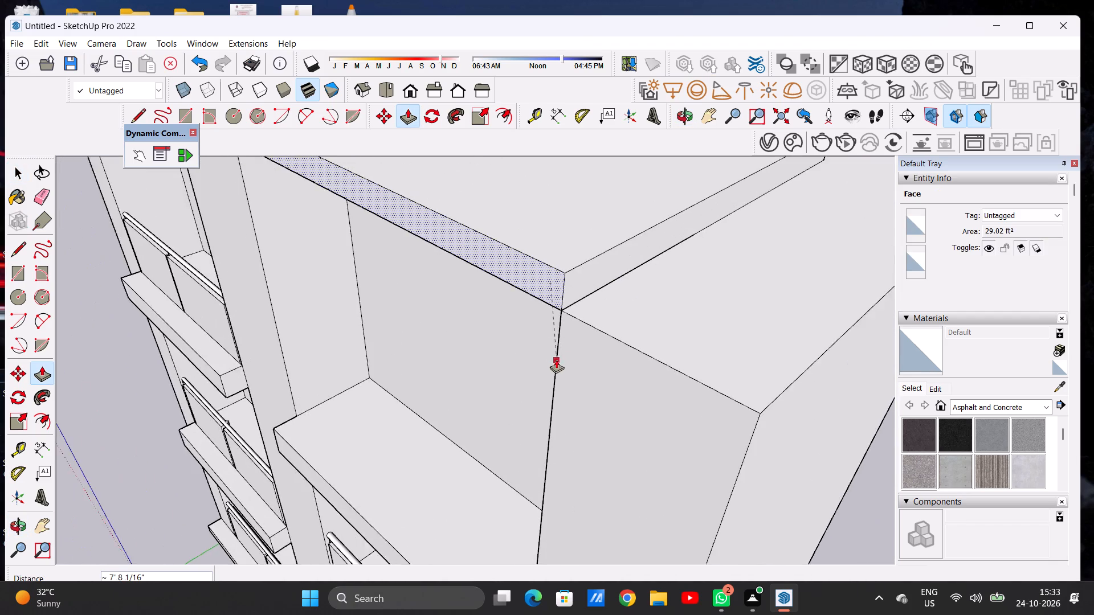
scroll(556, 359, "up", 6)
left_click(562, 288)
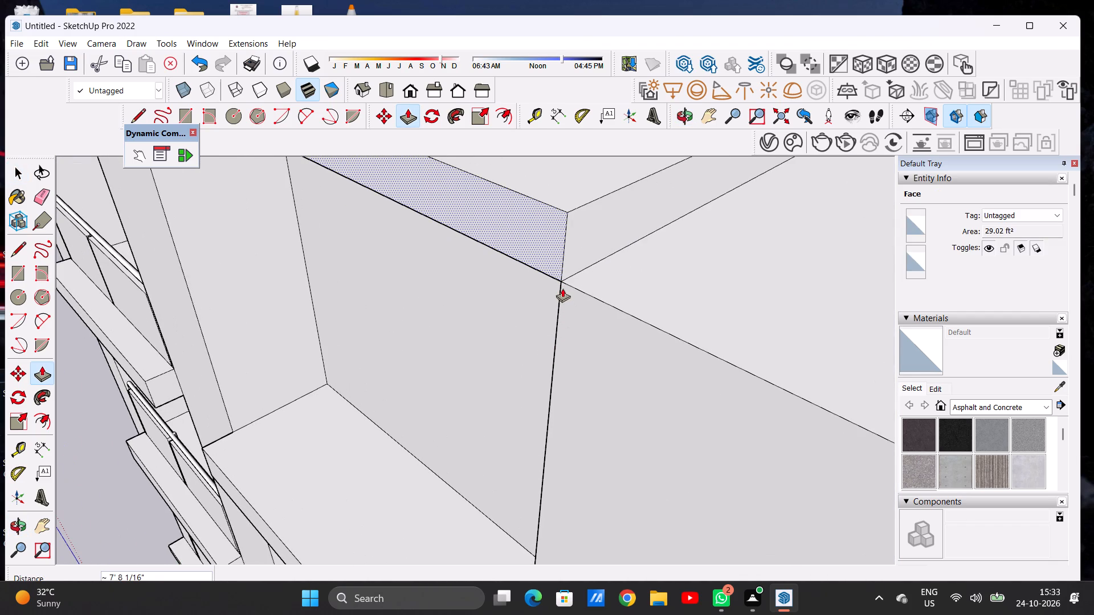
key("space")
Push/Pull the right roof slab's front face out another 1' 9 7/16", matching the left roof slab's overhang.
scroll(574, 363, "down", 20)
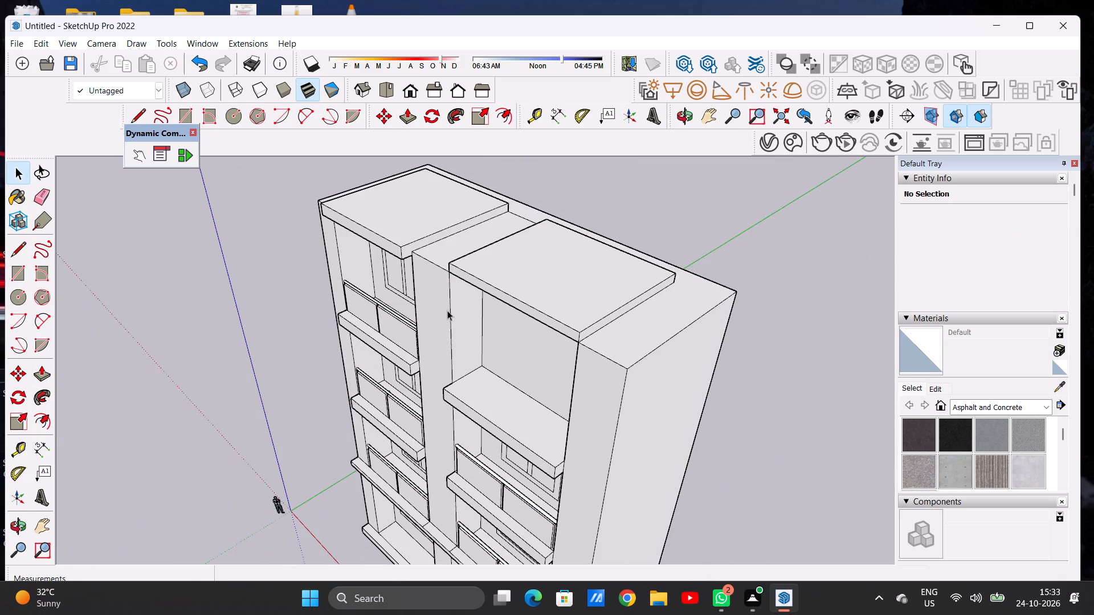
middle_click_drag(445, 309, 735, 321)
scroll(559, 244, "up", 11)
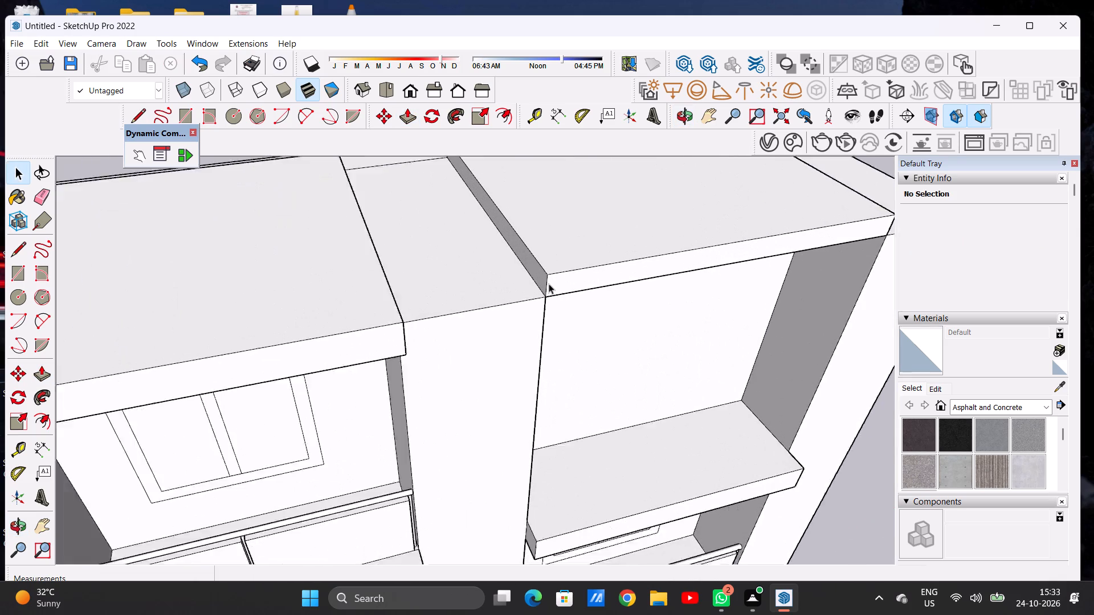
scroll(549, 284, "up", 2)
key("p")
left_click(557, 280)
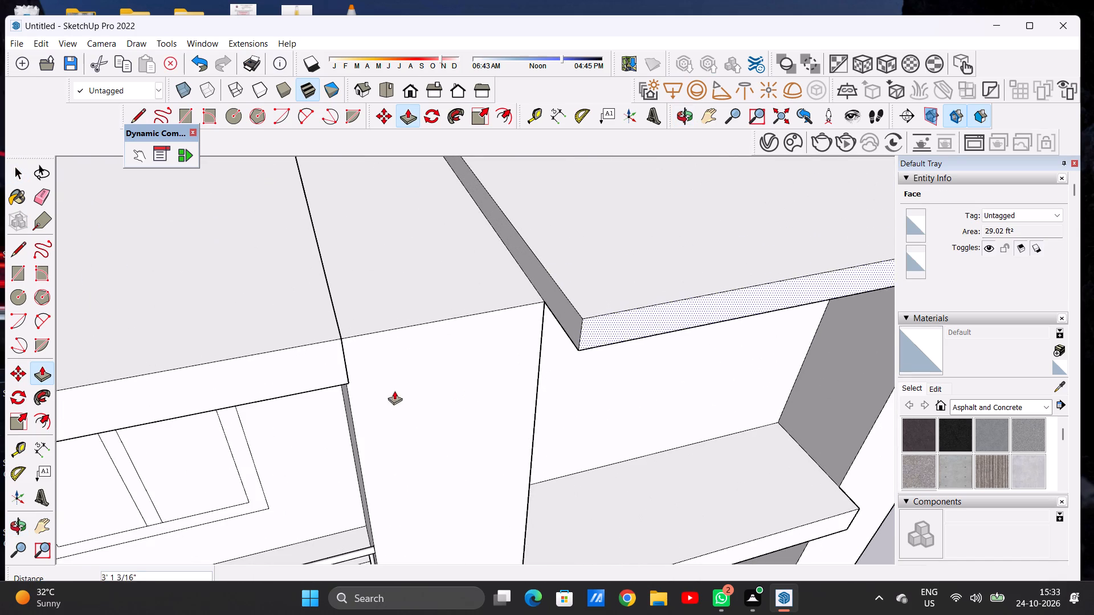
left_click(352, 382)
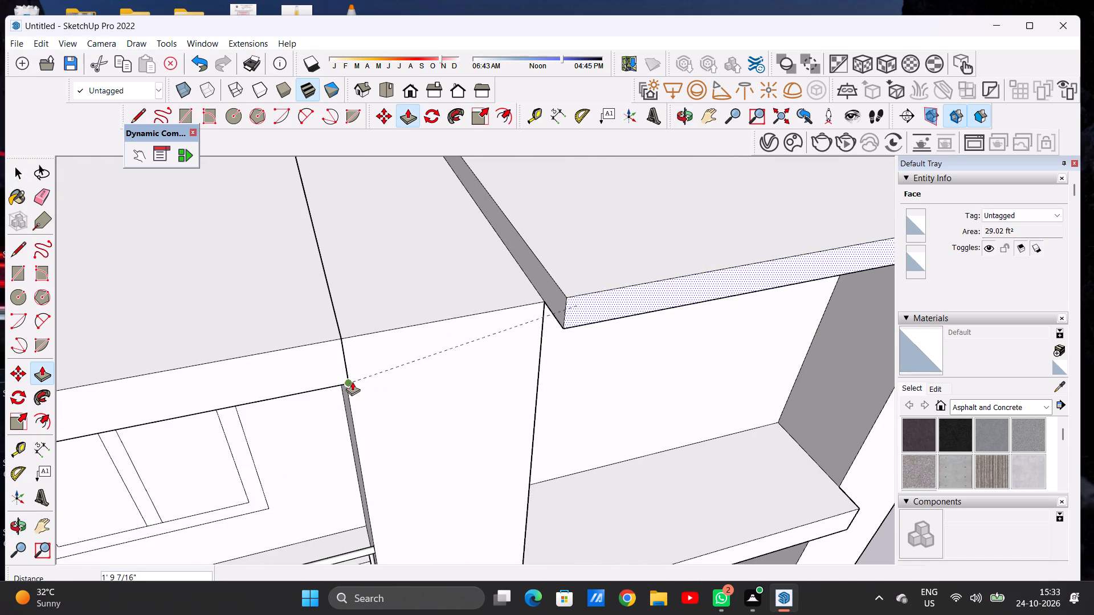
key("space")
Push/Pull the underside of the right roof slab down 6 11/16", level with the left slab's underside.
scroll(375, 319, "down", 15)
middle_click_drag(325, 311, 182, 253)
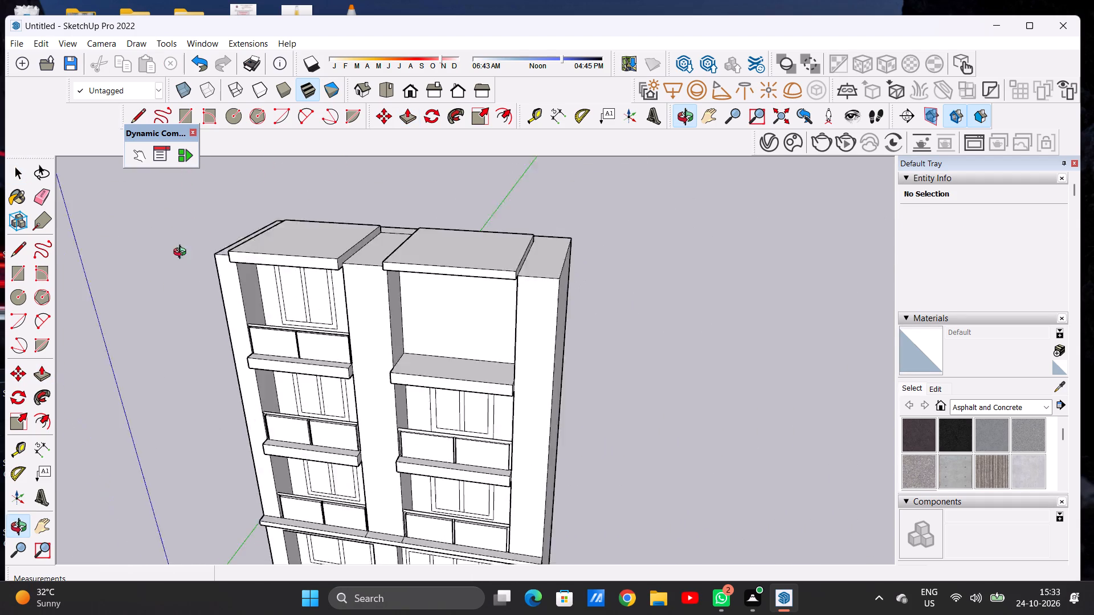
middle_click_drag(182, 253, 270, 217)
scroll(263, 300, "down", 3)
middle_click_drag(402, 282, 385, 199)
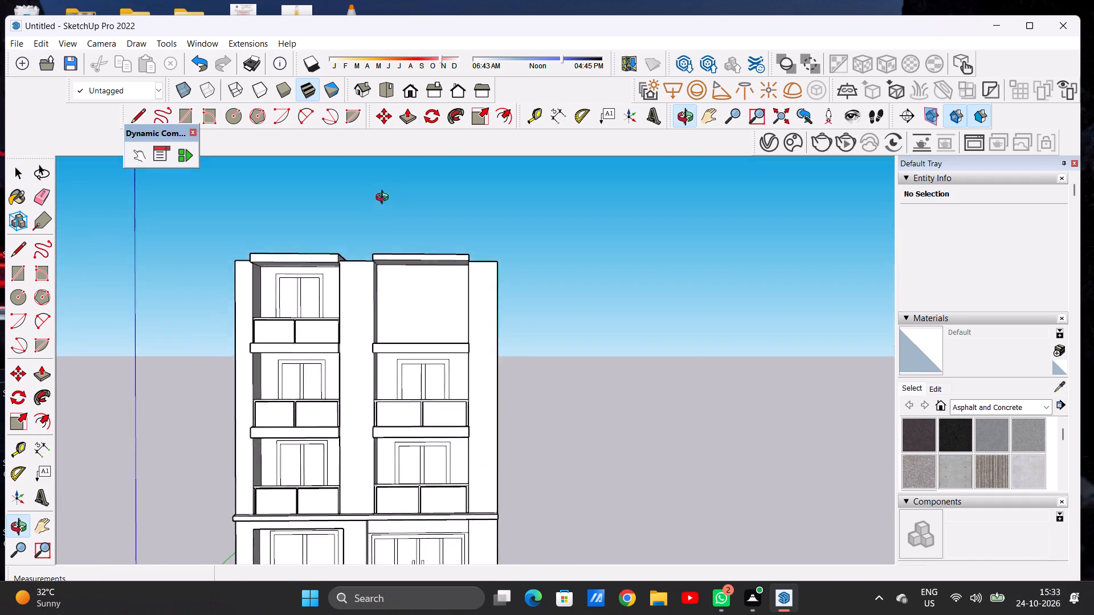
middle_click_drag(385, 199, 277, 224)
scroll(374, 260, "up", 16)
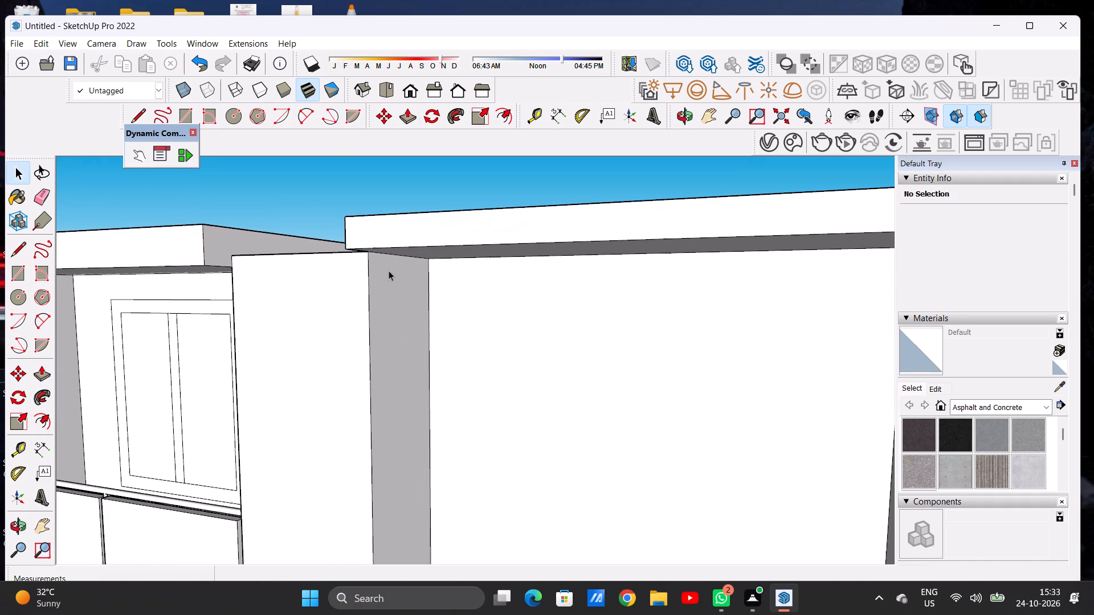
key("p")
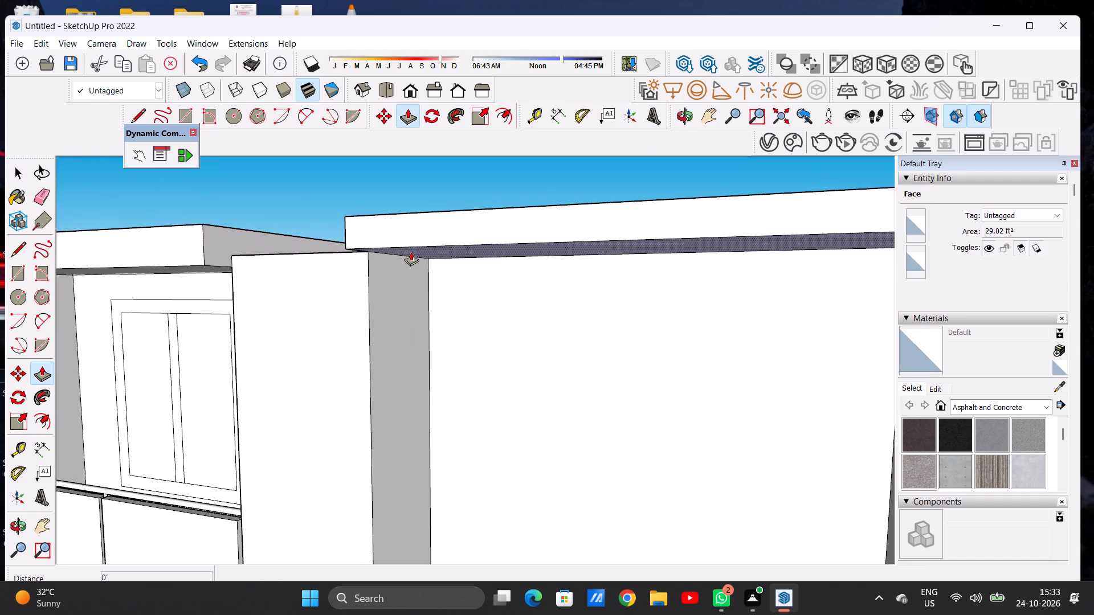
left_click(411, 252)
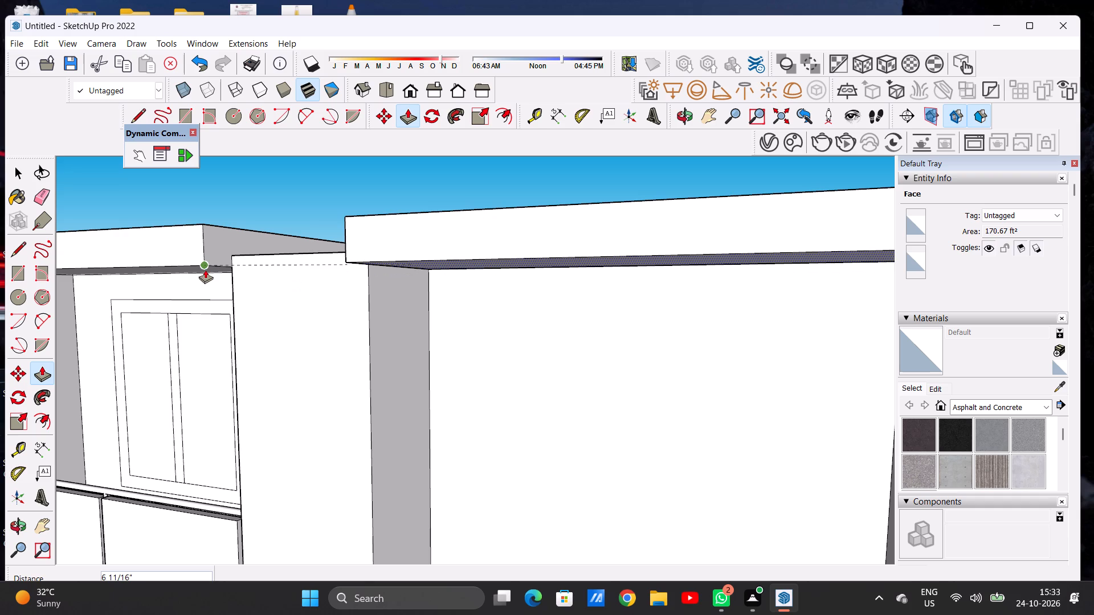
left_click(205, 269)
key("space")
Draw a rectangle about 13' 1" wide by 12' 8" high on the back wall of the top-right balcony.
scroll(273, 303, "down", 13)
middle_click_drag(364, 308, 492, 337)
scroll(488, 330, "down", 5)
middle_click_drag(488, 356, 466, 338)
scroll(478, 348, "up", 6)
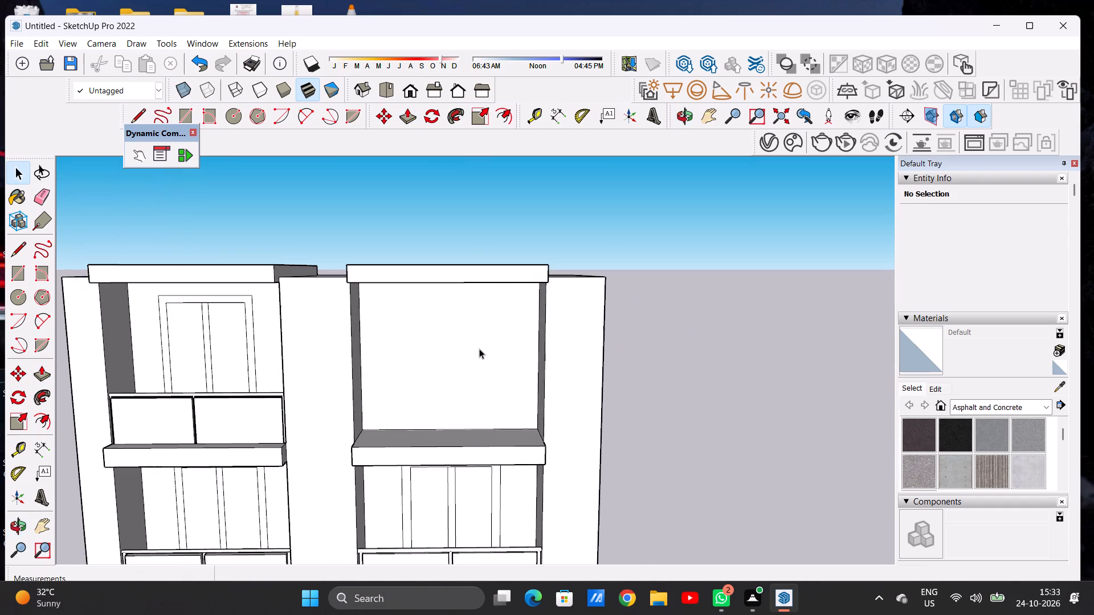
middle_click_drag(476, 367, 469, 346)
scroll(467, 341, "up", 4)
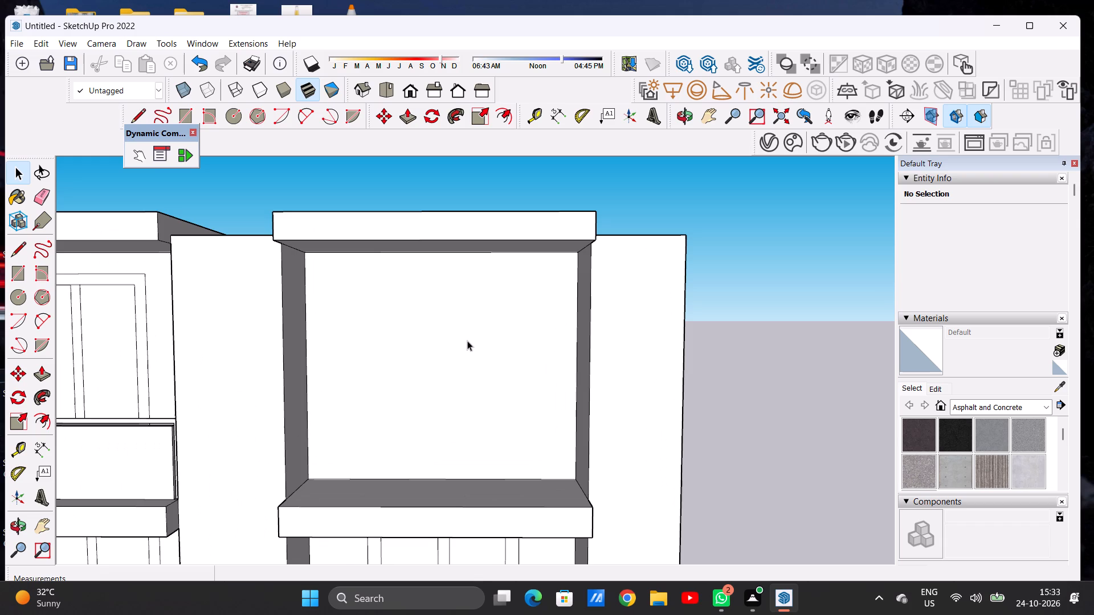
key("r")
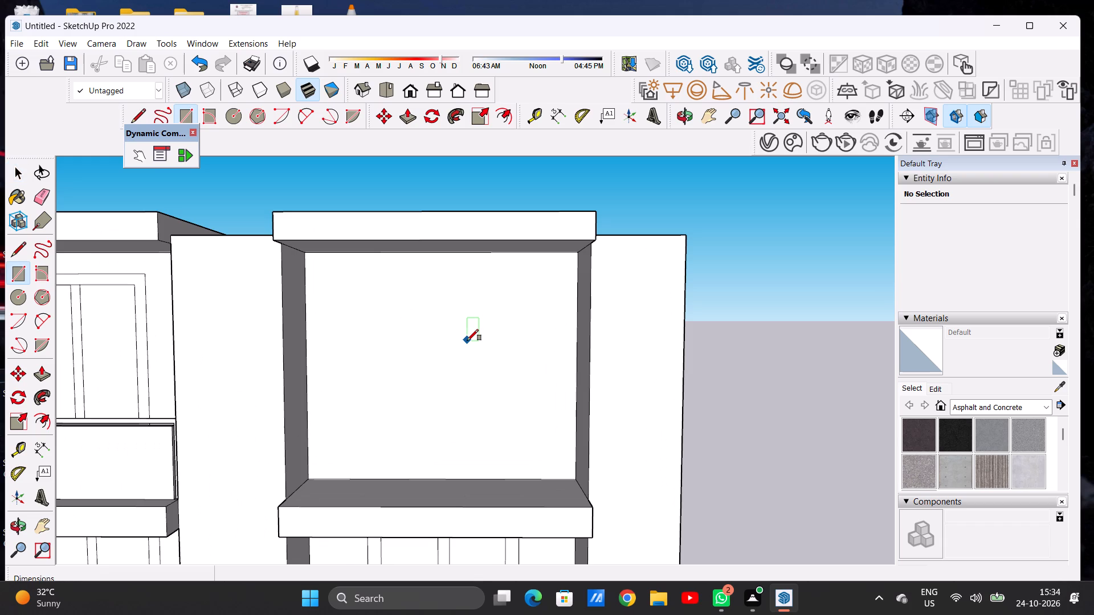
left_click(360, 275)
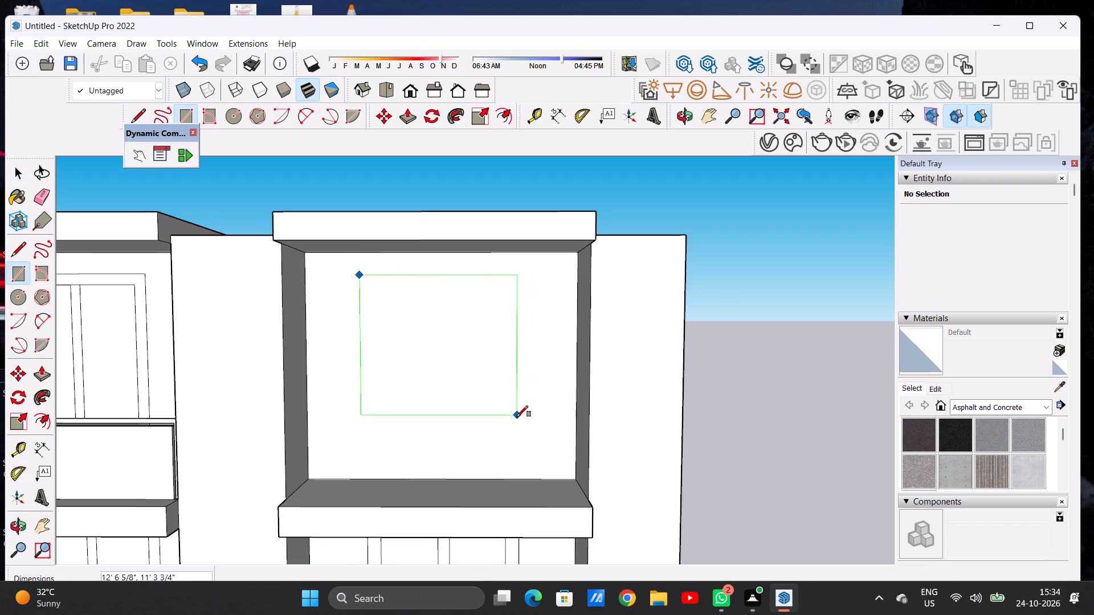
left_click(524, 433)
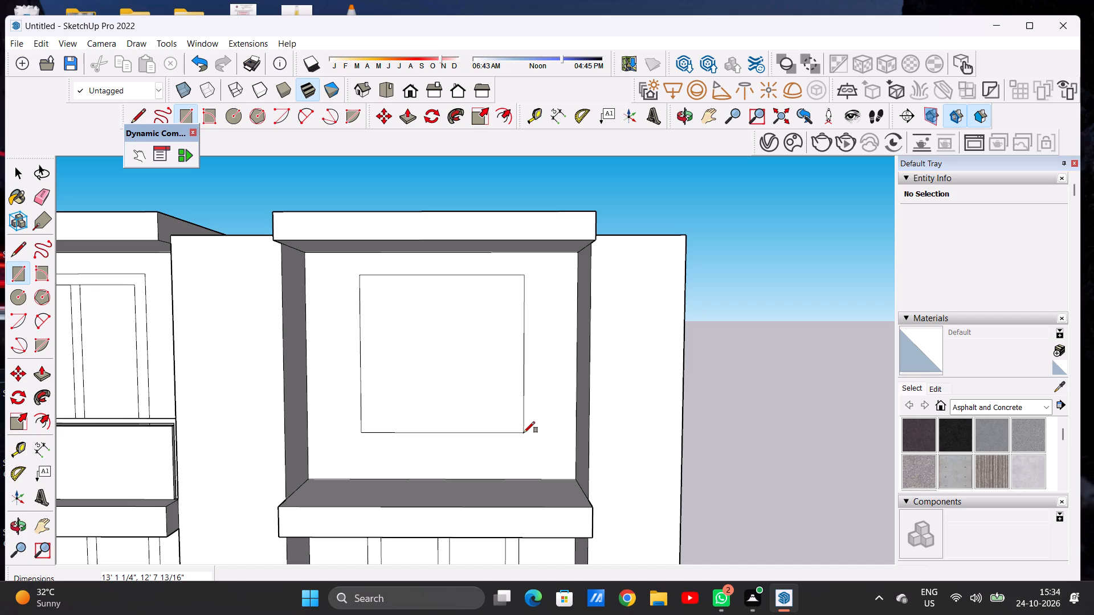
key("space")
Draw three lines below the new rectangle to add a full-width strip about 1' 7 9/16" high along its bottom edge.
scroll(492, 424, "down", 14)
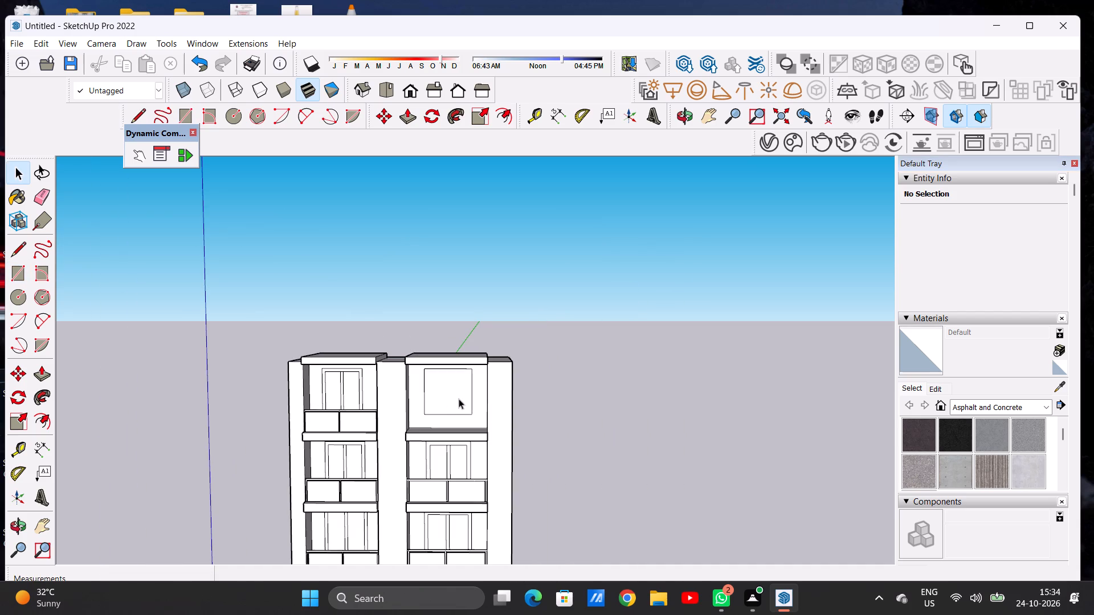
scroll(459, 396, "up", 1)
scroll(459, 396, "down", 1)
scroll(459, 396, "up", 5)
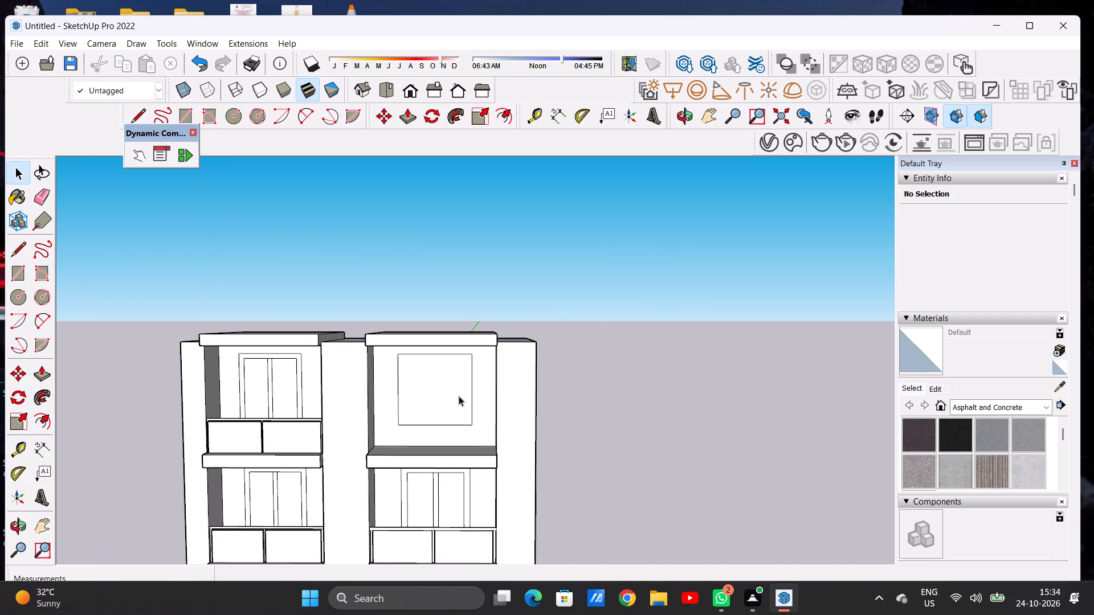
scroll(459, 396, "up", 4)
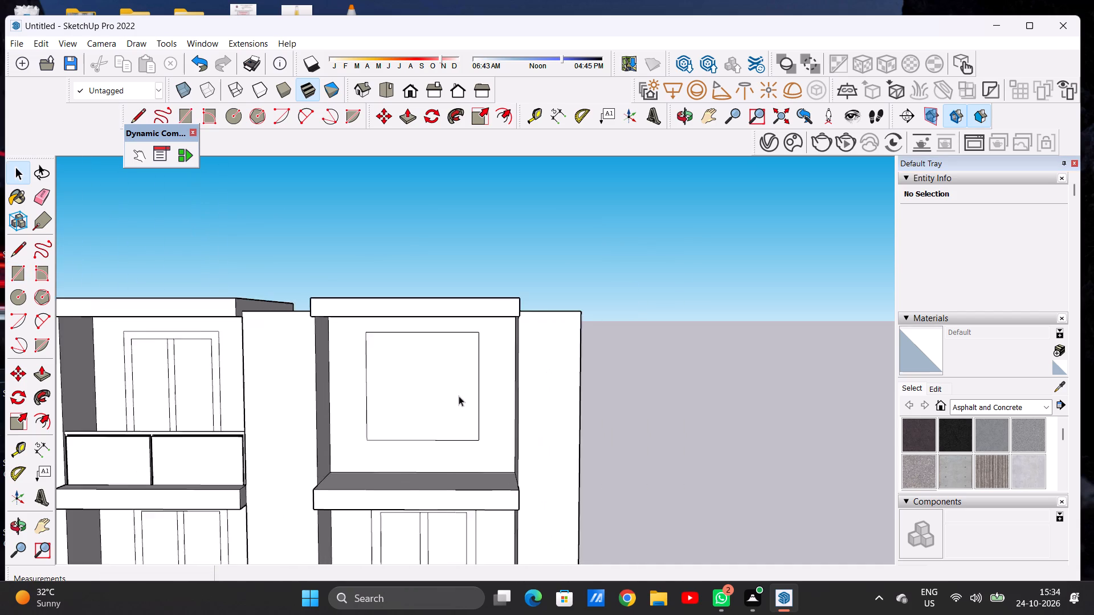
scroll(459, 396, "down", 16)
scroll(454, 389, "up", 8)
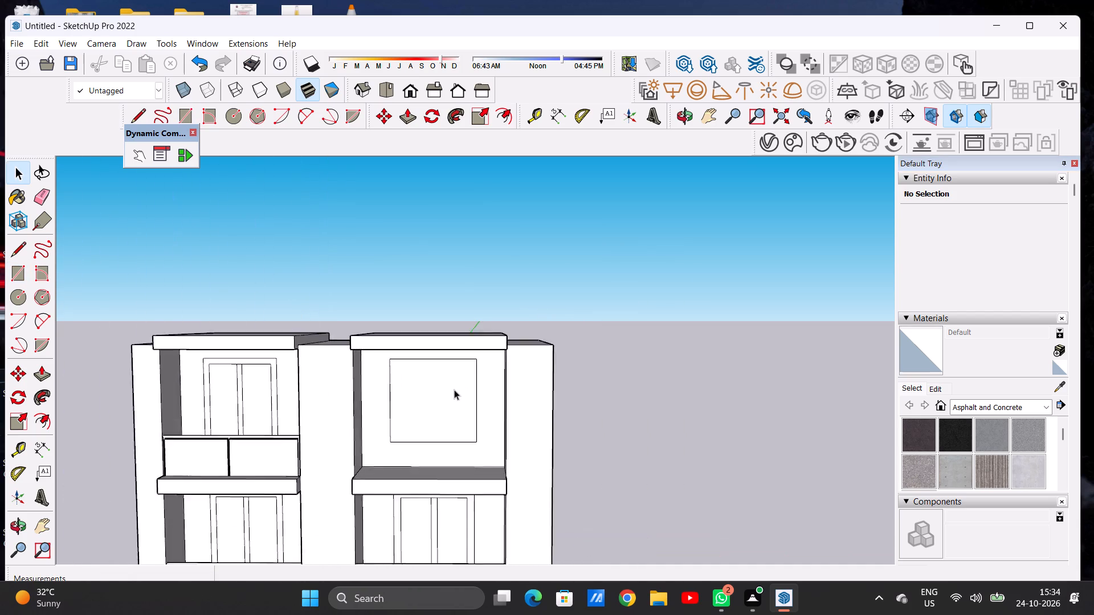
scroll(454, 389, "up", 8)
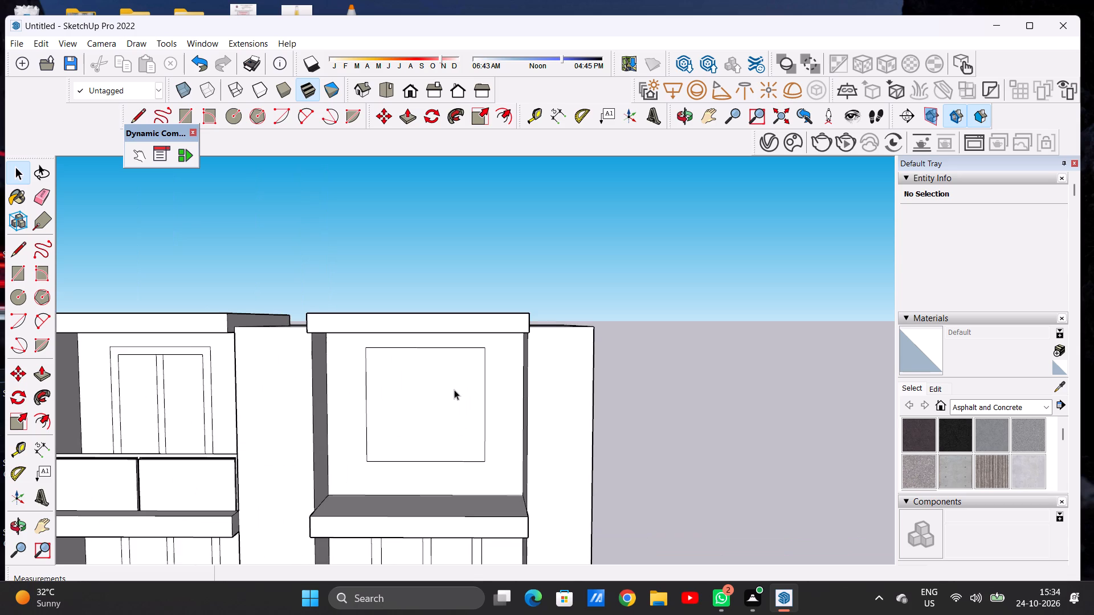
key("l")
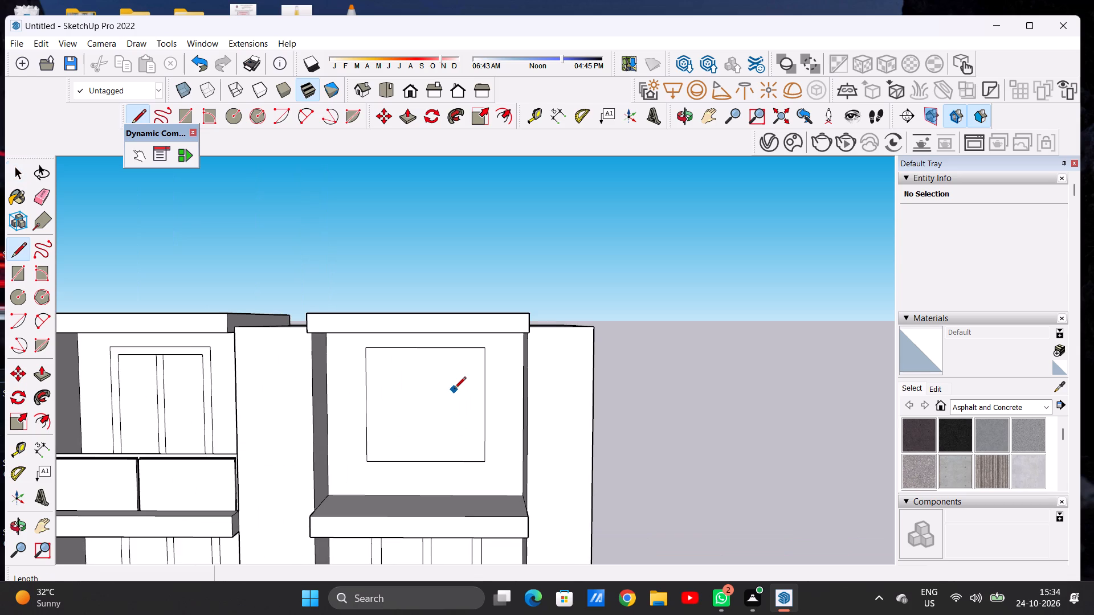
scroll(405, 506, "up", 7)
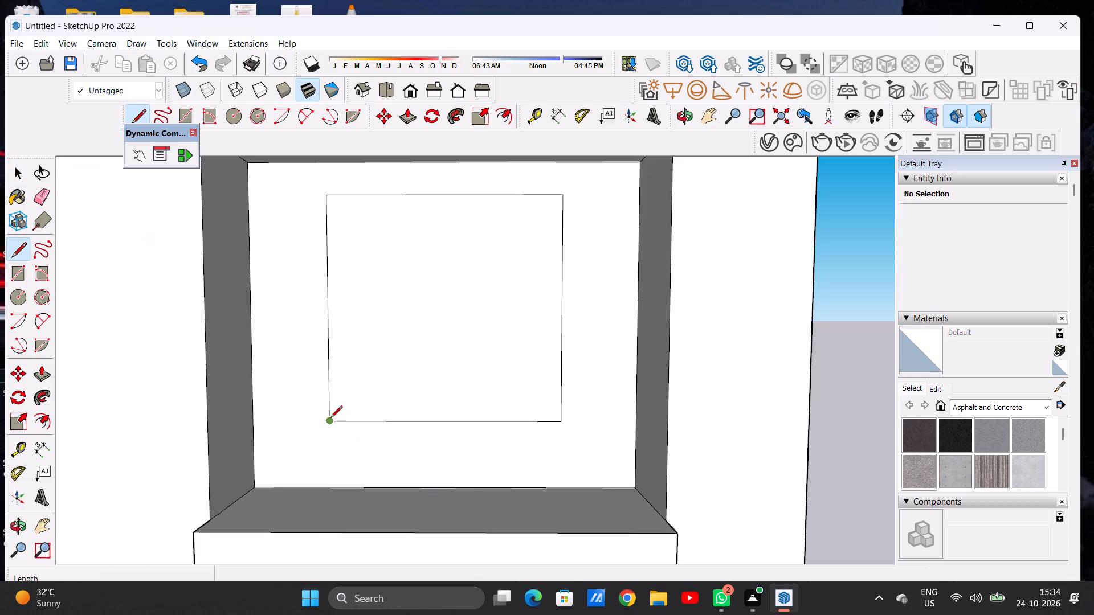
left_click(330, 419)
left_click(328, 450)
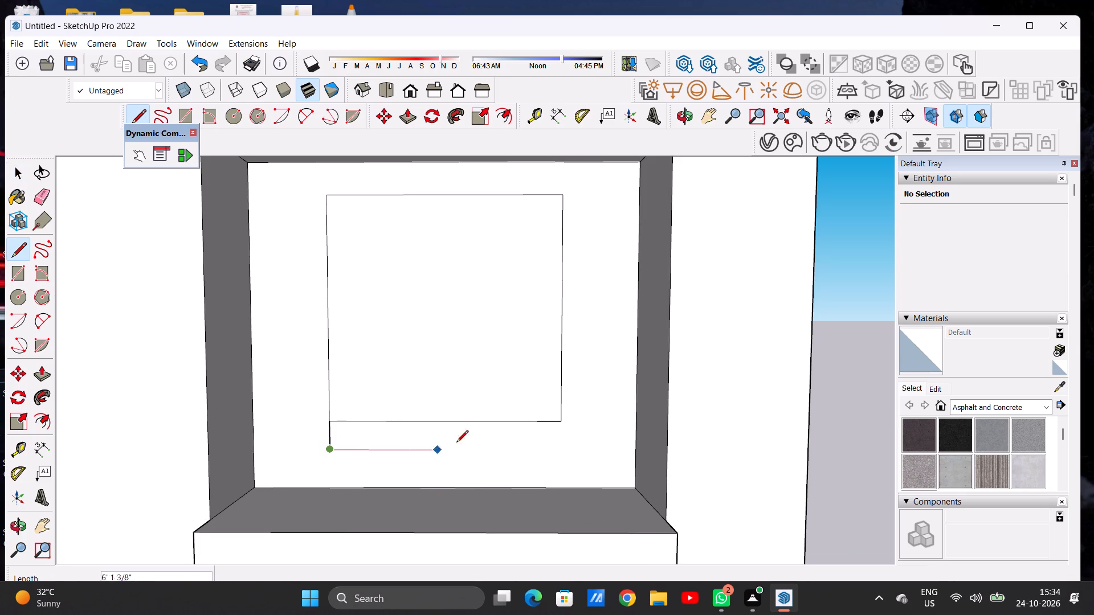
left_click(557, 450)
left_click(561, 426)
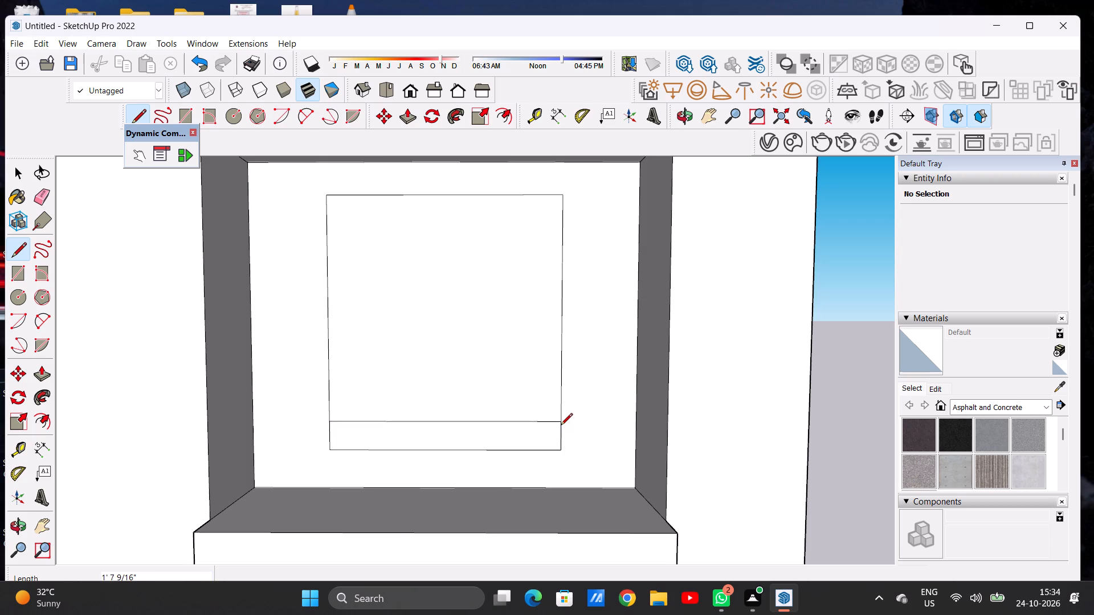
key("space")
Erase the dividing line between the rectangle and the strip below it to form one taller opening outline.
type("E")
scroll(498, 400, "up", 2)
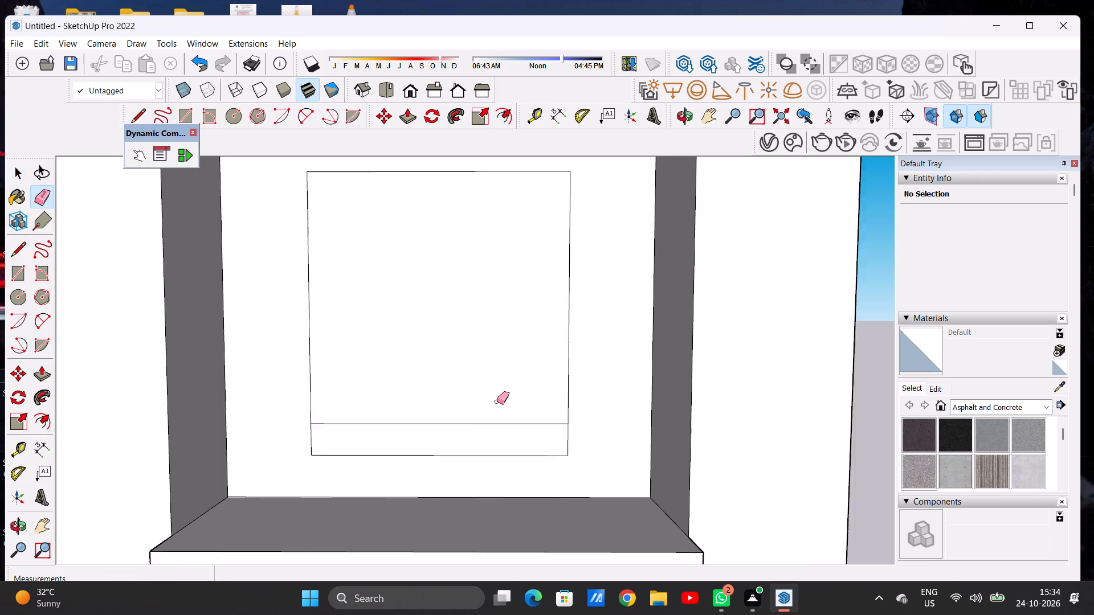
scroll(497, 401, "up", 2)
left_click_drag(484, 424, 484, 440)
key("space")
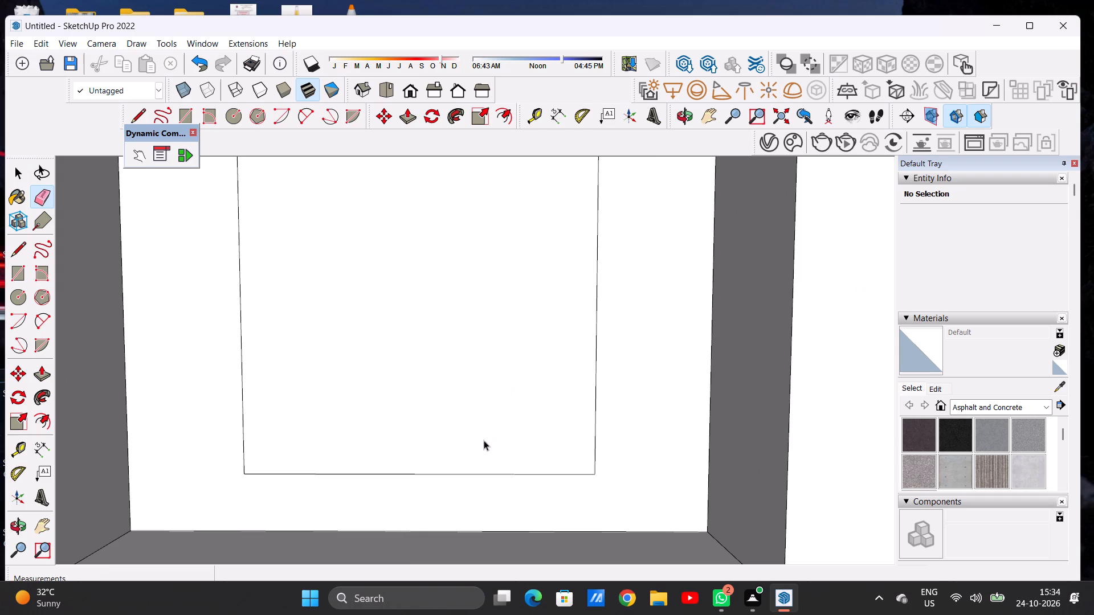
Offset the opening outline on the top-right back wall inward by about 1' 2 9/16" to form a frame.
scroll(430, 428, "down", 18)
scroll(444, 415, "up", 1)
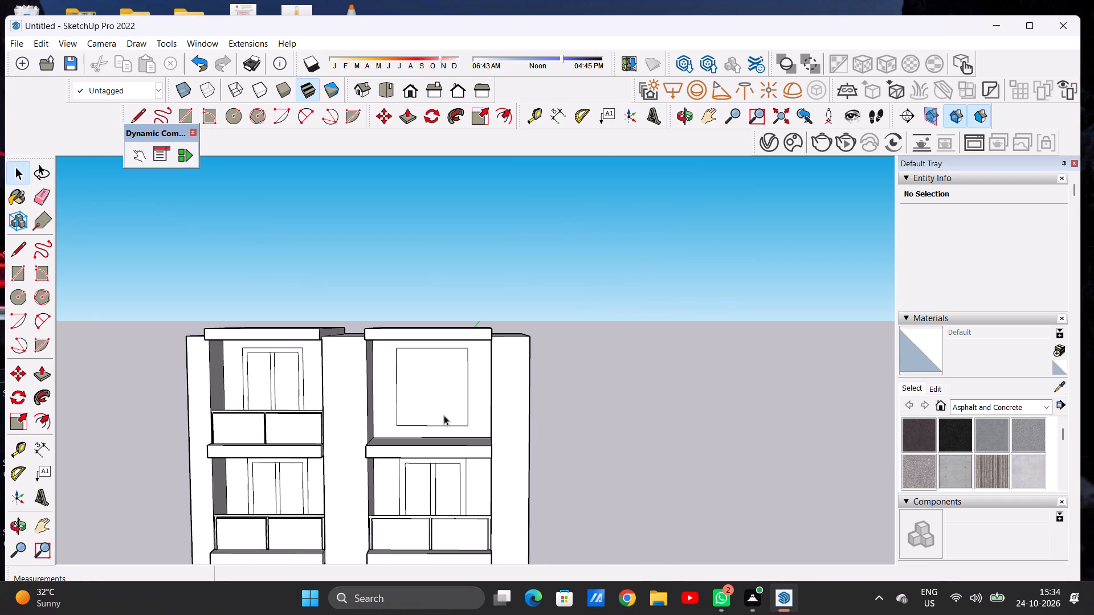
type("OF")
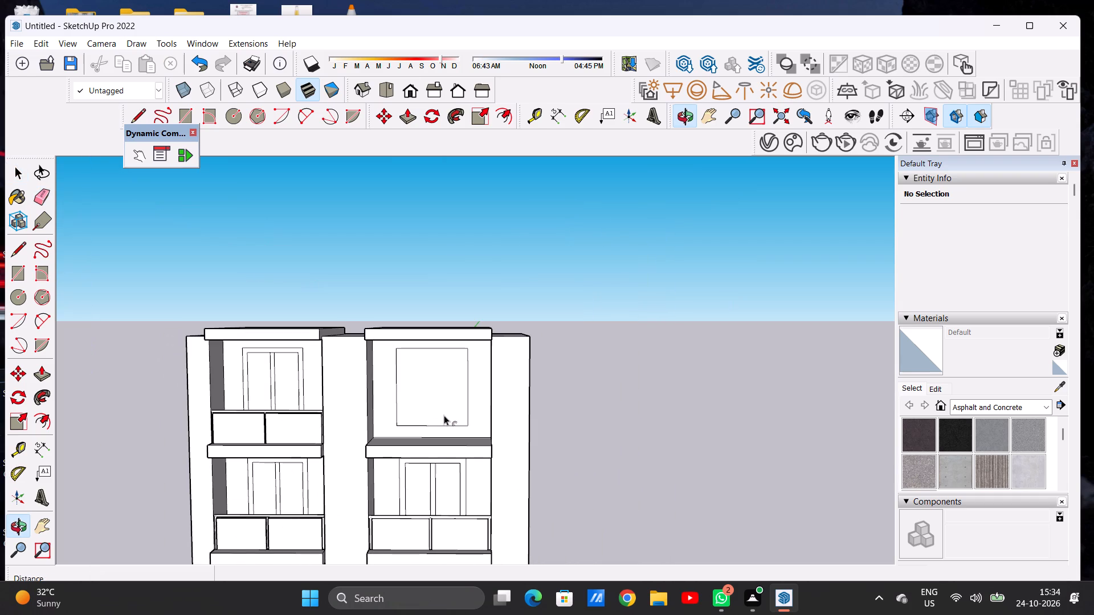
scroll(444, 415, "up", 8)
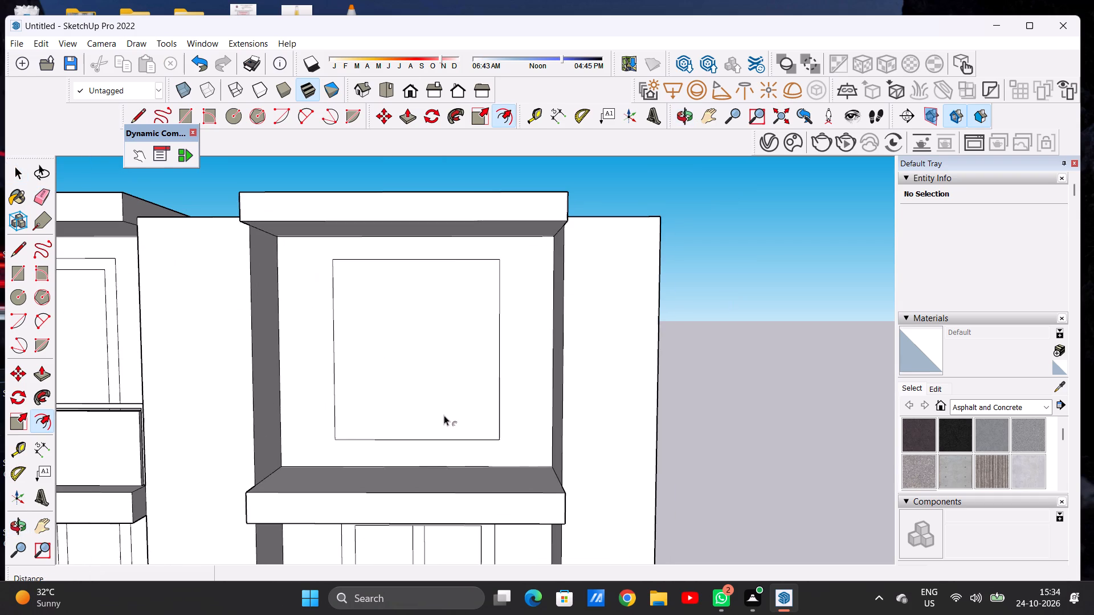
left_click(402, 269)
left_click(401, 275)
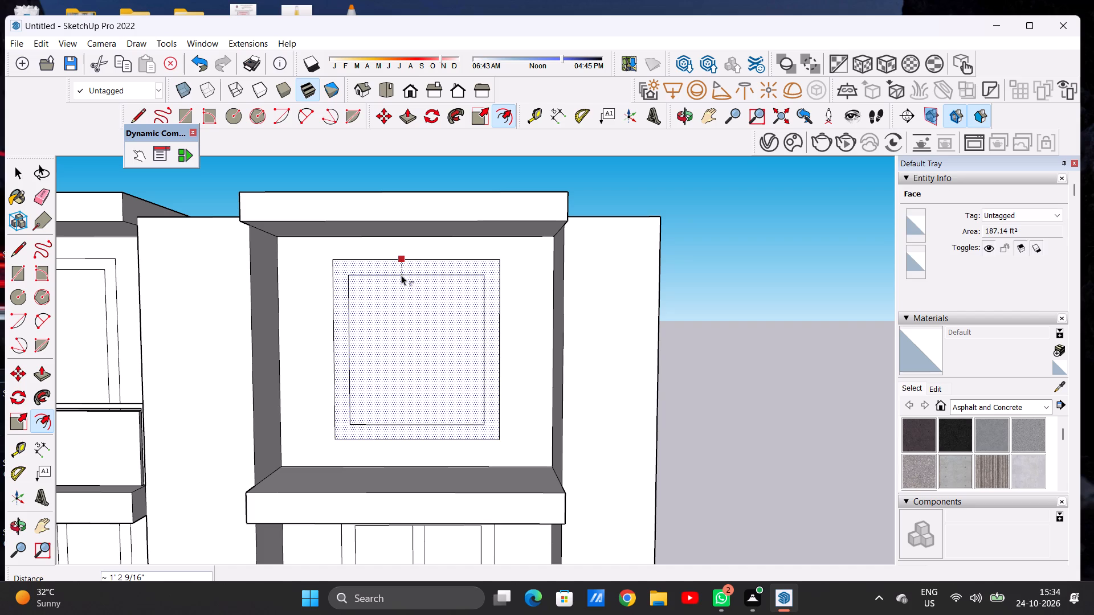
Undo the framed opening, its outline and the strip lines on the top-right balcony's back wall, leaving that wall blank.
key("space")
type("L")
scroll(397, 282, "down", 3)
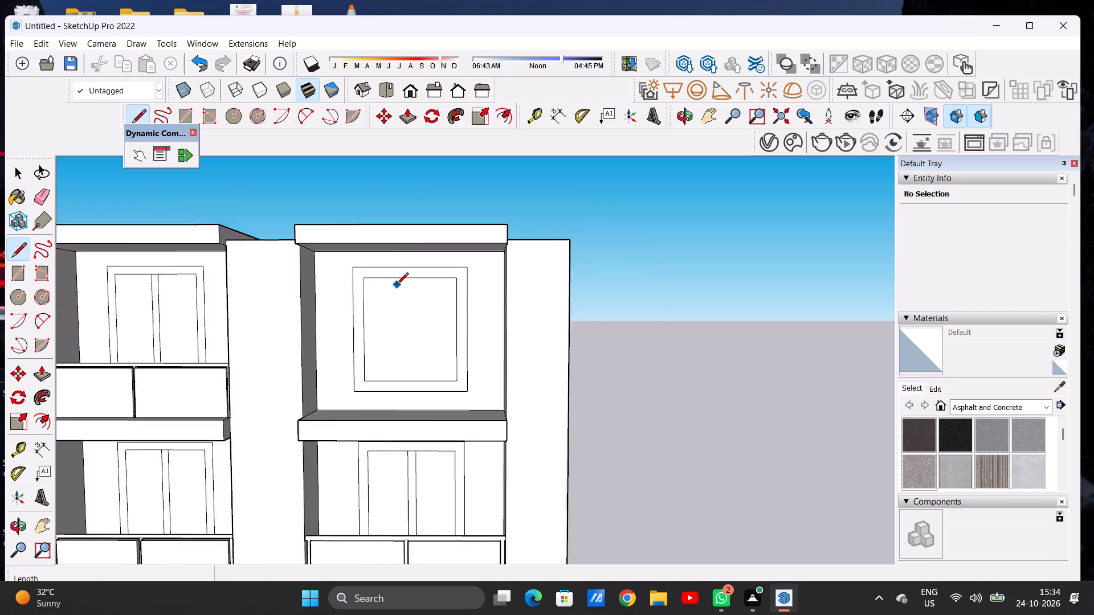
scroll(397, 285, "down", 9)
scroll(403, 322, "up", 5)
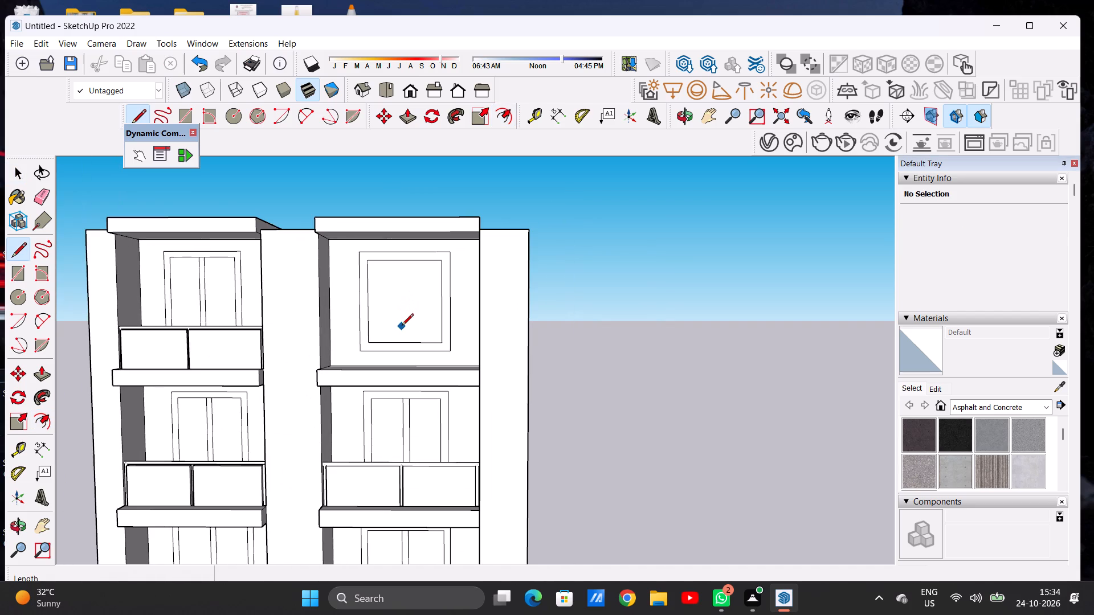
key("ctrl+z")
key("ctrl+z")
key("ctrl+z")
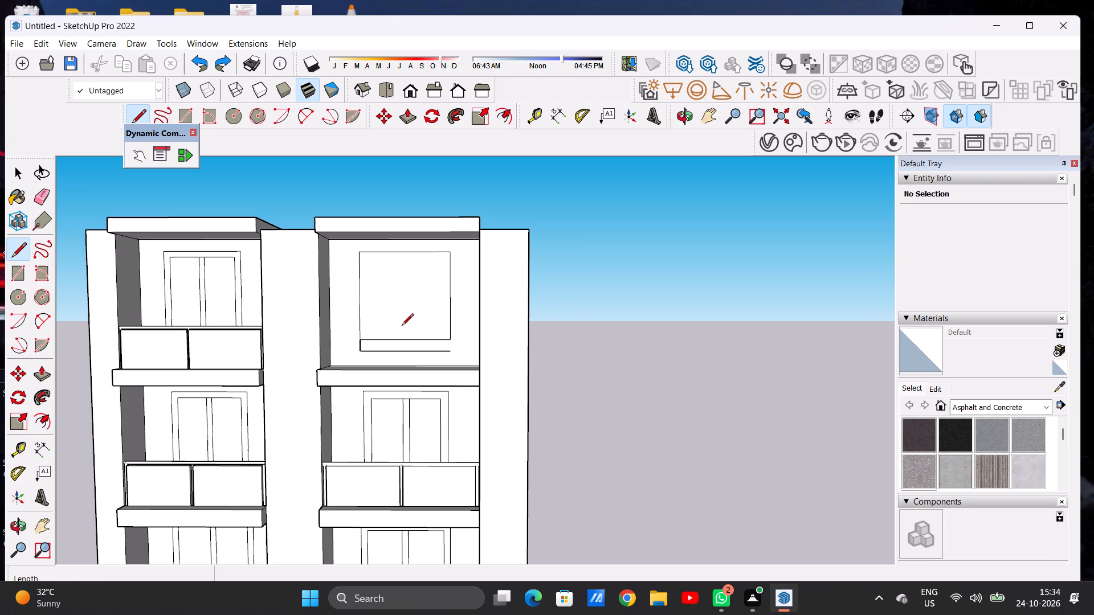
key("ctrl+z")
key("ctrl+z")
key("ctrl+z")
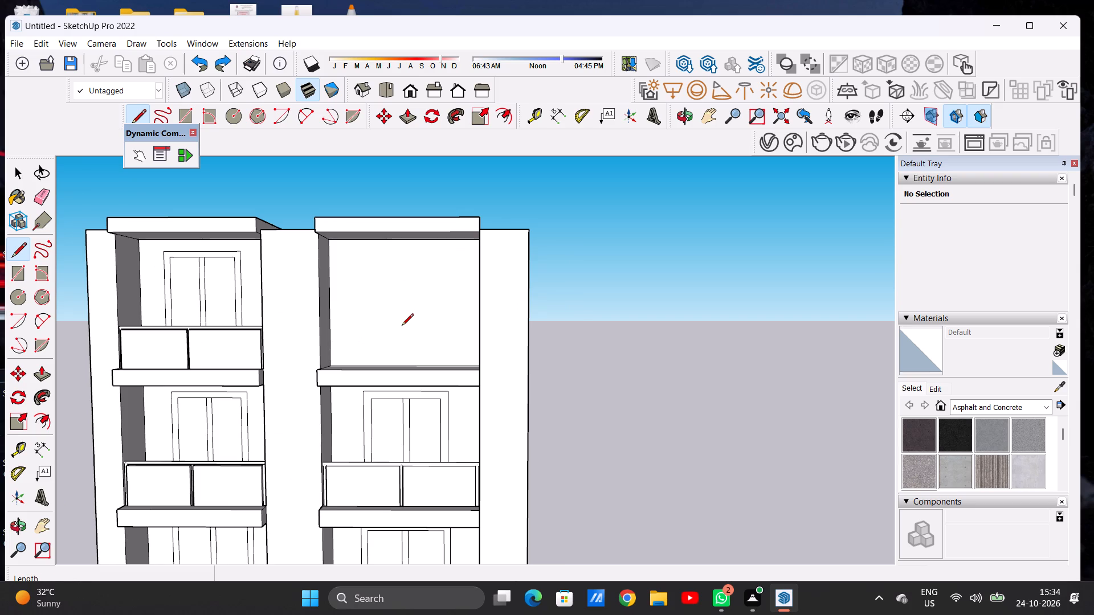
Draw a rectangle about 11' 5 5/16" wide by 14' 3/8" high on the back wall of the top-right balcony.
key("r")
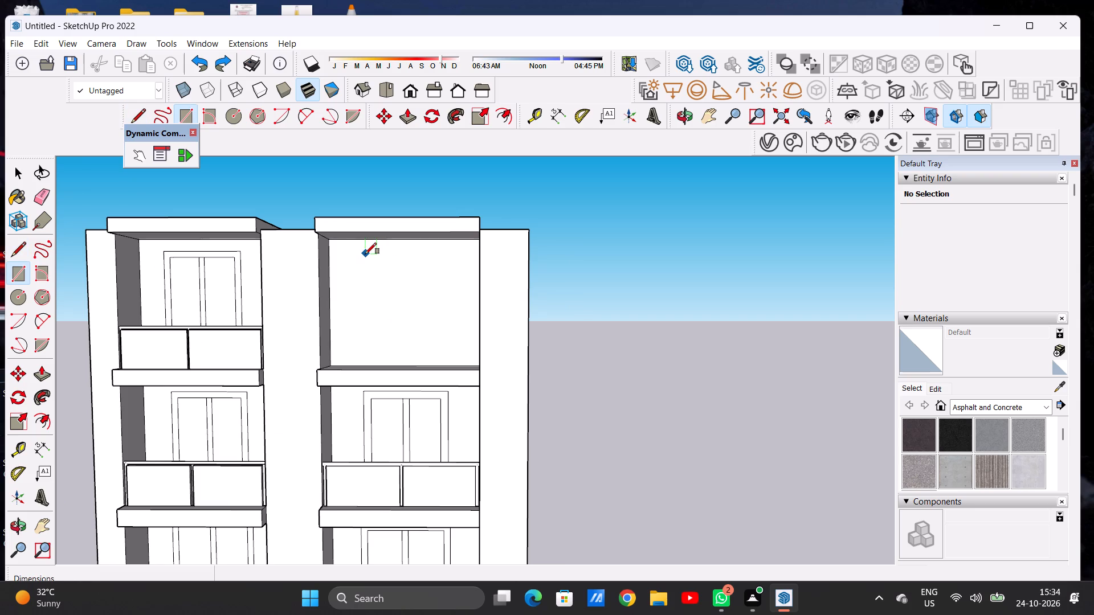
left_click(365, 254)
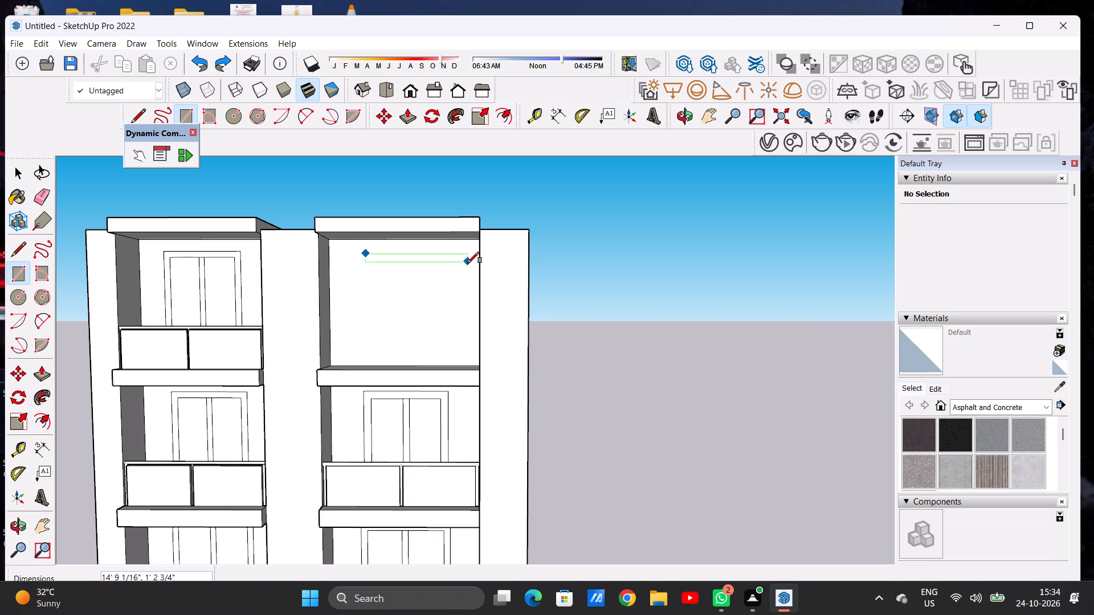
left_click(445, 351)
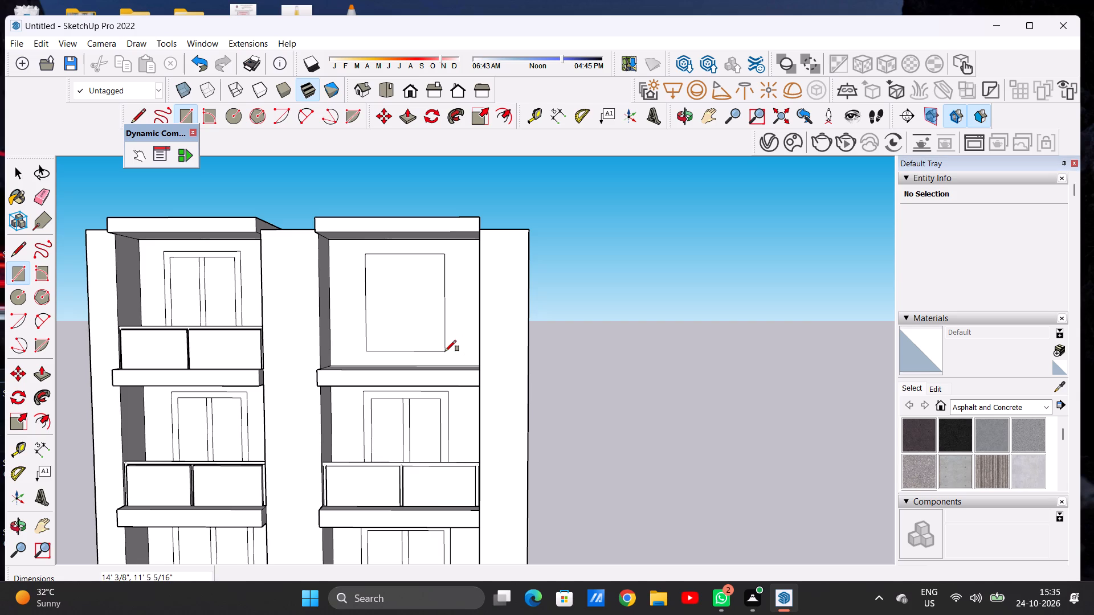
Offset the new rectangle on the top-right balcony's back wall inward by about 1' 1 3/16" to form a frame.
key("space")
type("OF")
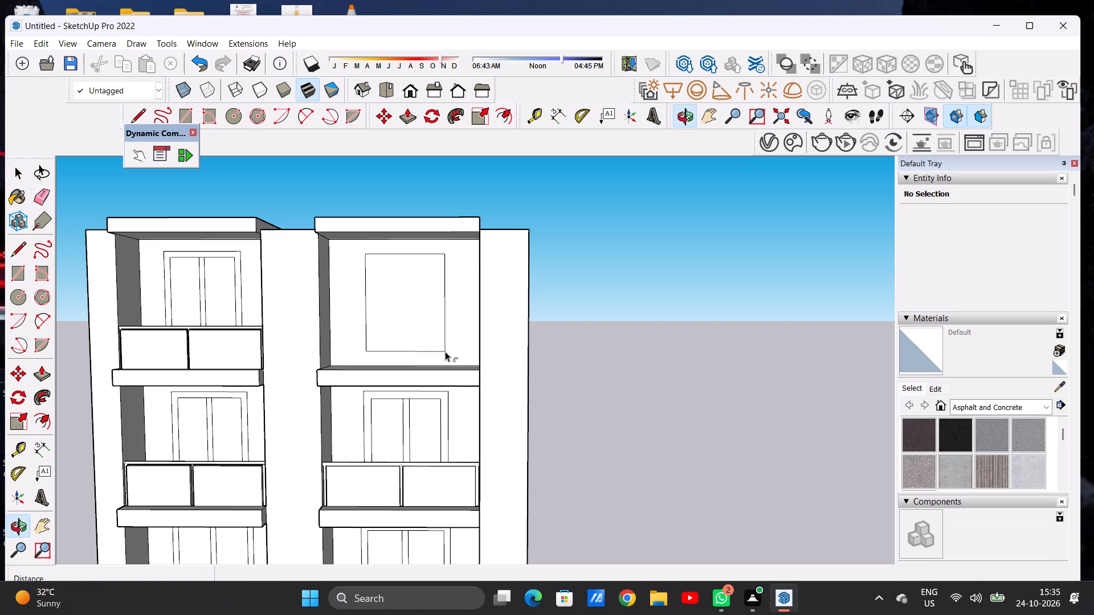
scroll(410, 363, "up", 6)
scroll(382, 273, "down", 7)
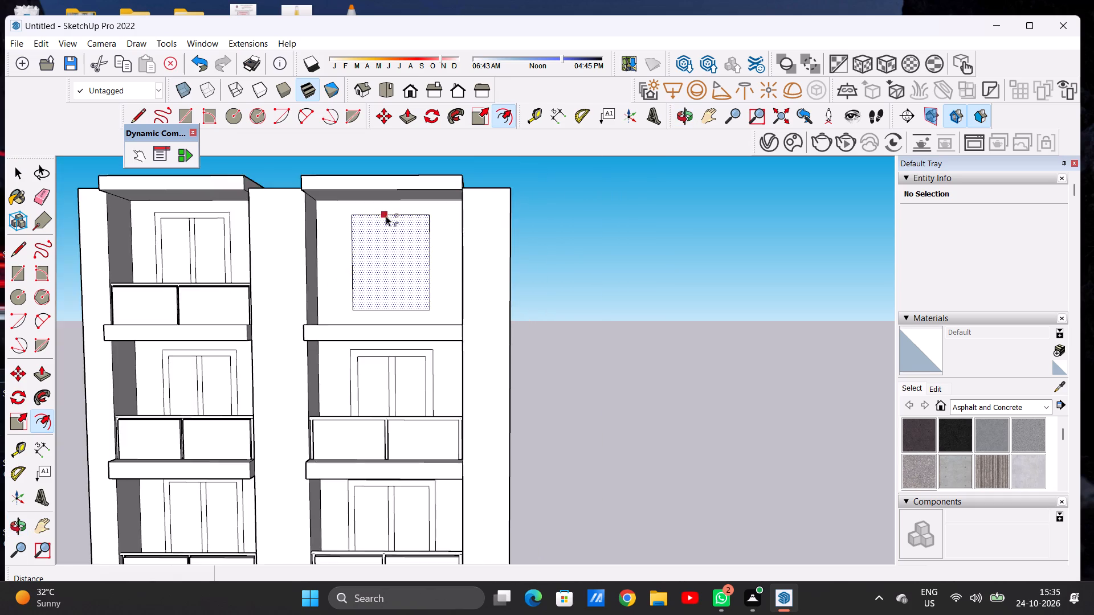
scroll(386, 216, "up", 7)
left_click(375, 224)
left_click(376, 229)
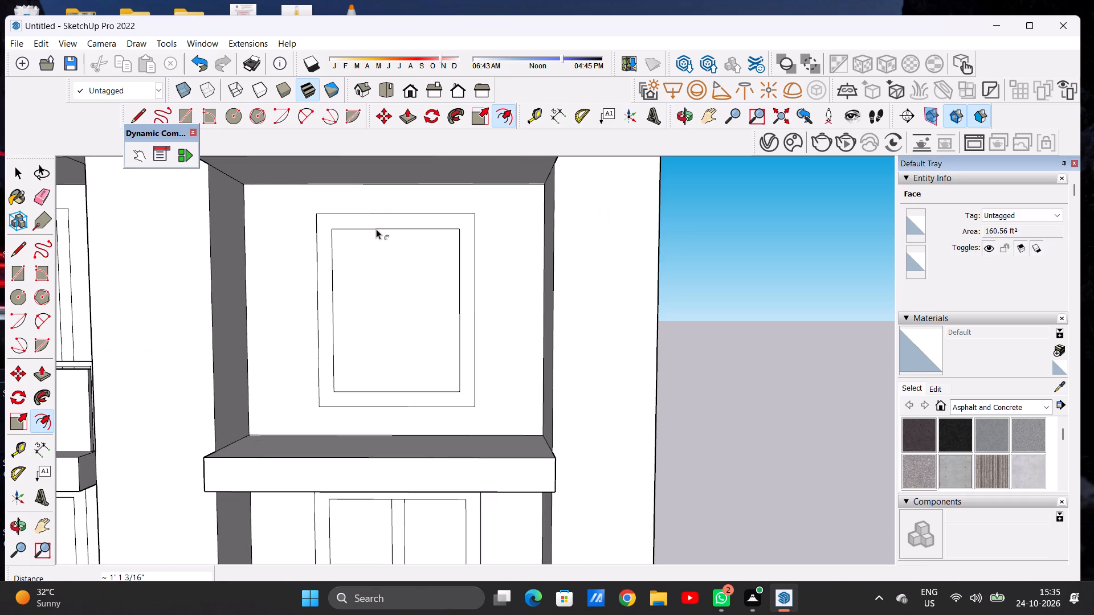
Draw two parallel vertical lines about 11' 10" long down the middle of the inner rectangle to form a central mullion.
key("space")
type("L")
scroll(346, 305, "up", 5)
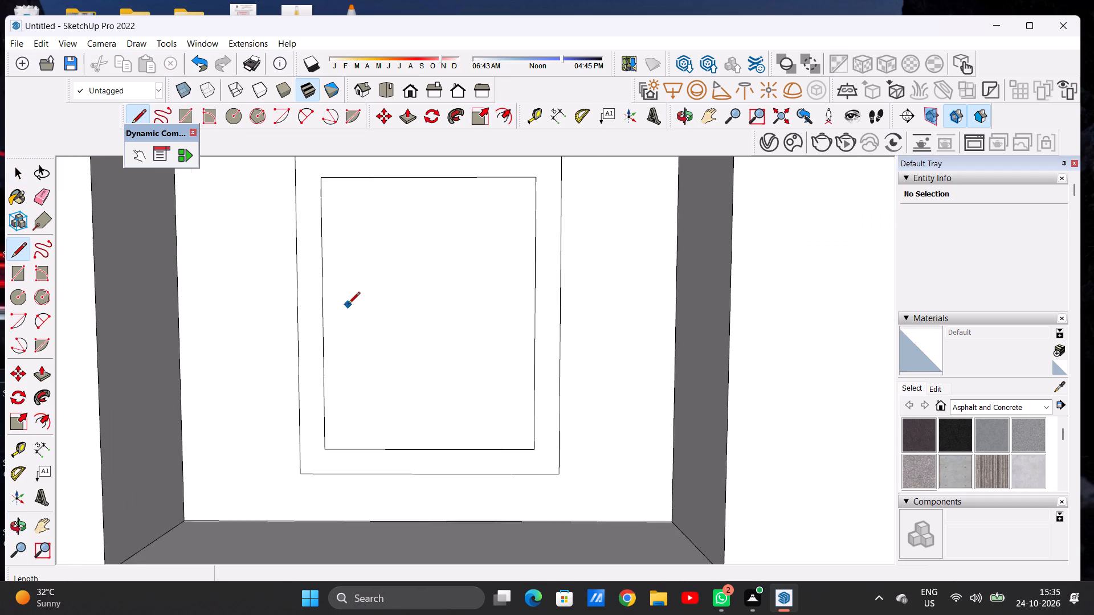
scroll(348, 305, "up", 1)
scroll(354, 296, "down", 5)
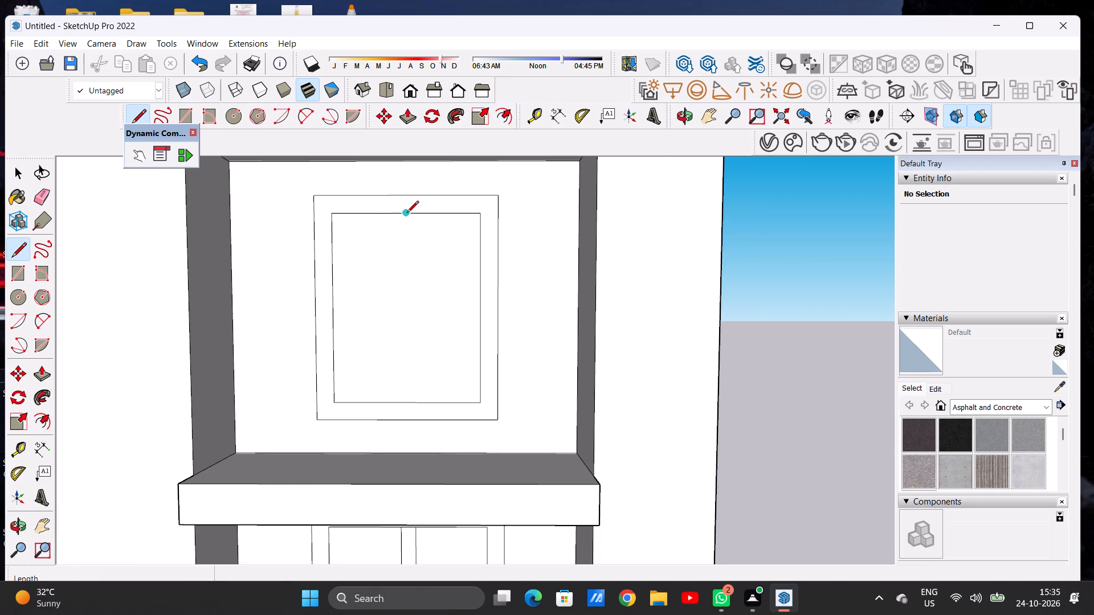
left_click(398, 212)
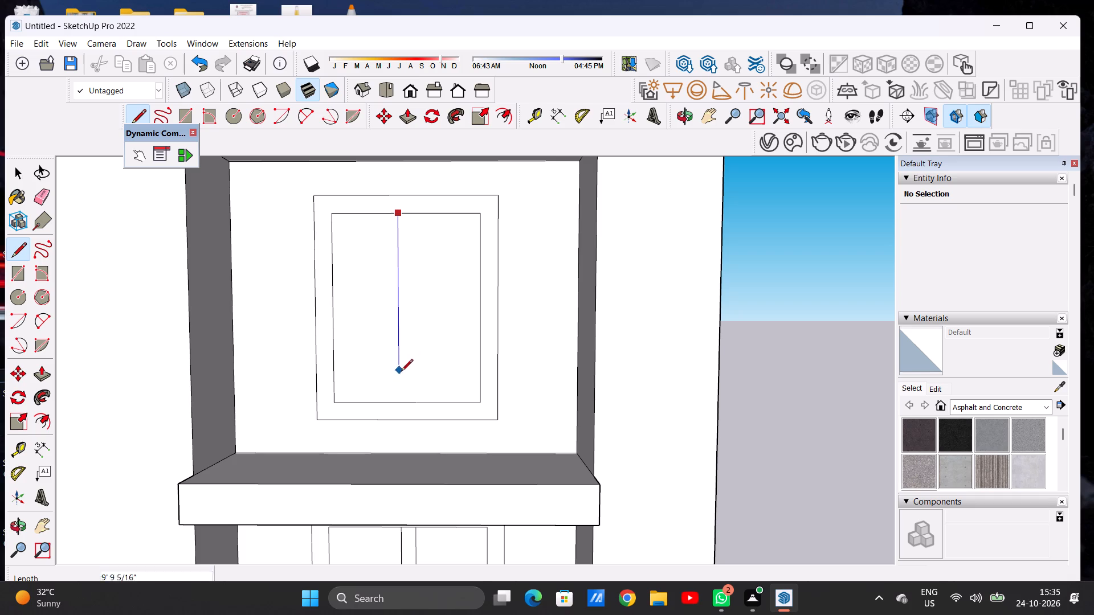
left_click(395, 401)
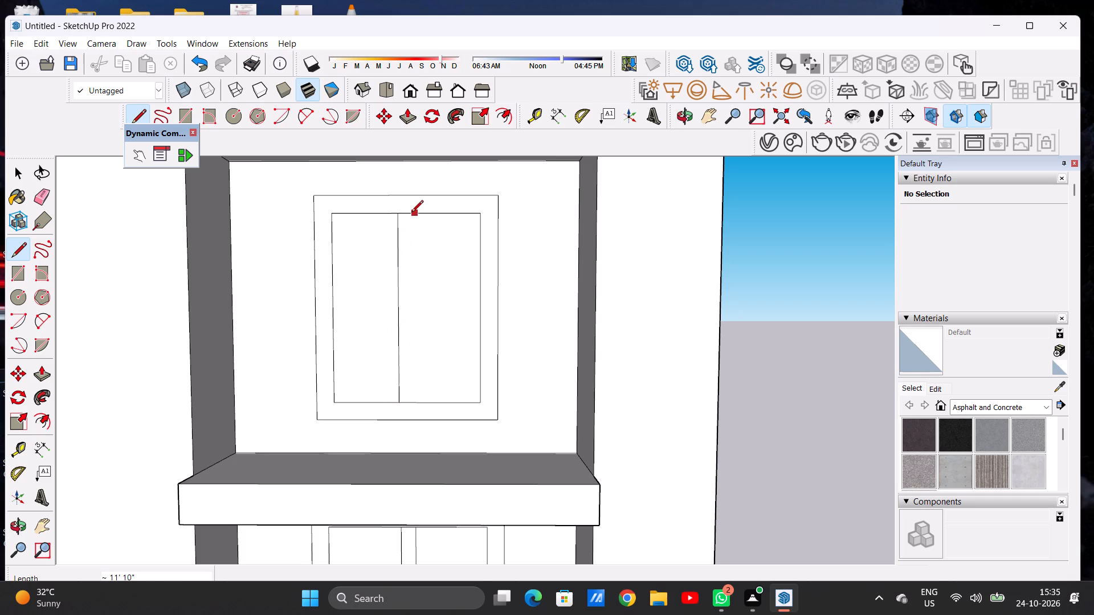
left_click(411, 213)
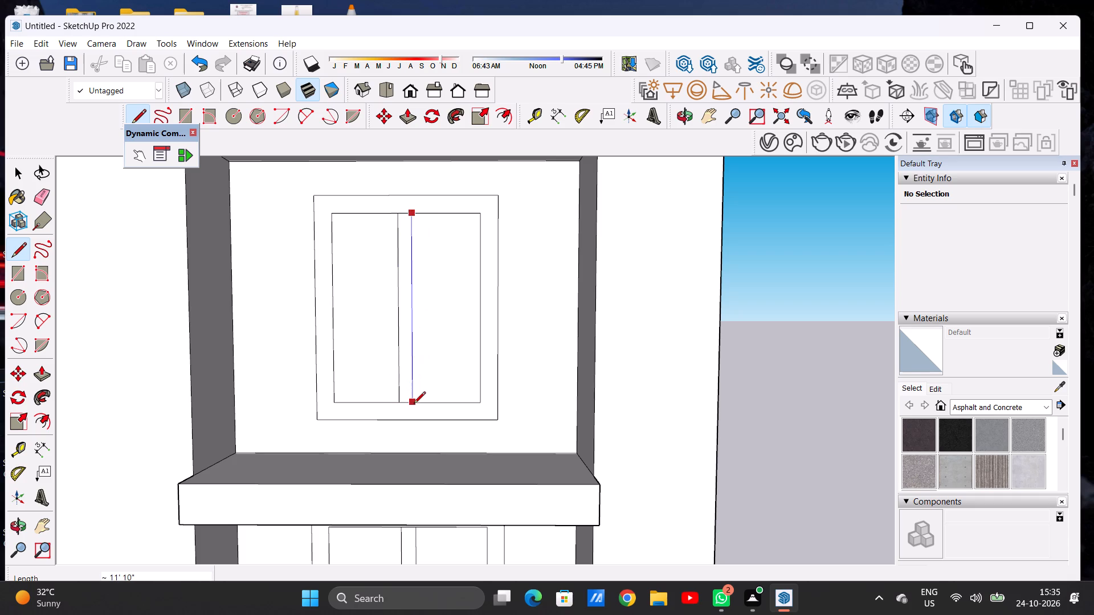
left_click(414, 404)
key("space")
Examine the top-right balcony's framed opening against the openings on the other floors and the whole front.
scroll(362, 435, "down", 8)
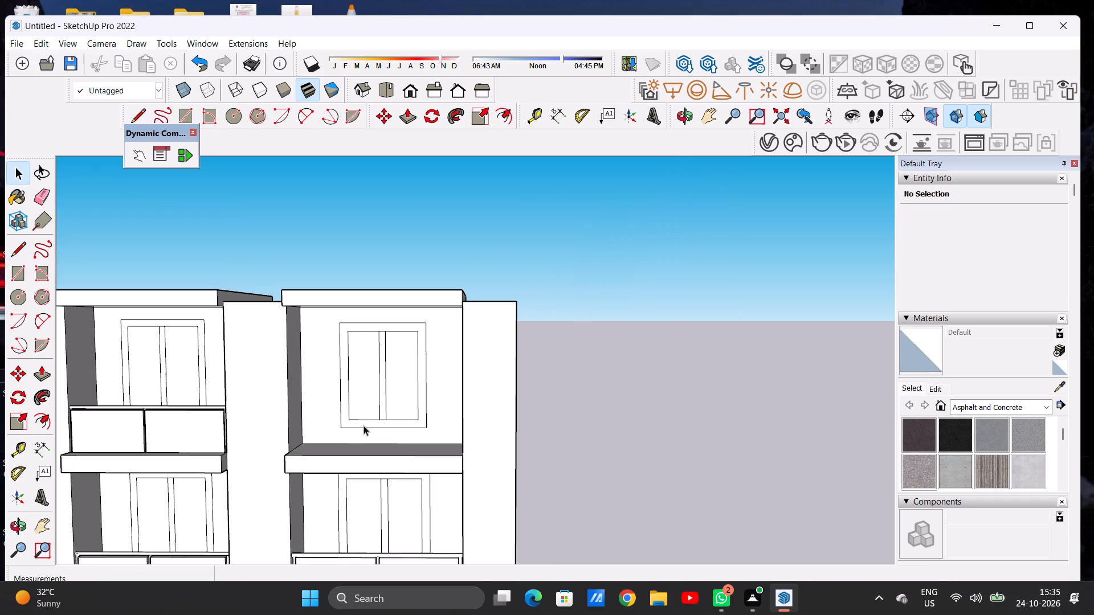
scroll(405, 338, "down", 5)
scroll(402, 391, "up", 2)
scroll(389, 400, "down", 1)
scroll(385, 402, "up", 9)
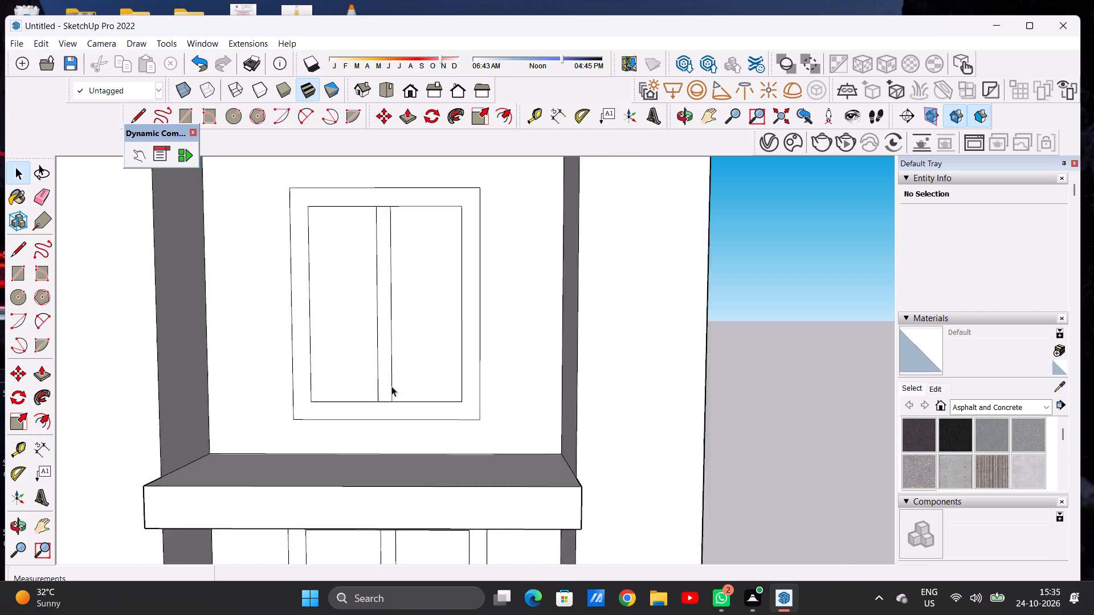
scroll(391, 386, "up", 4)
scroll(390, 400, "down", 10)
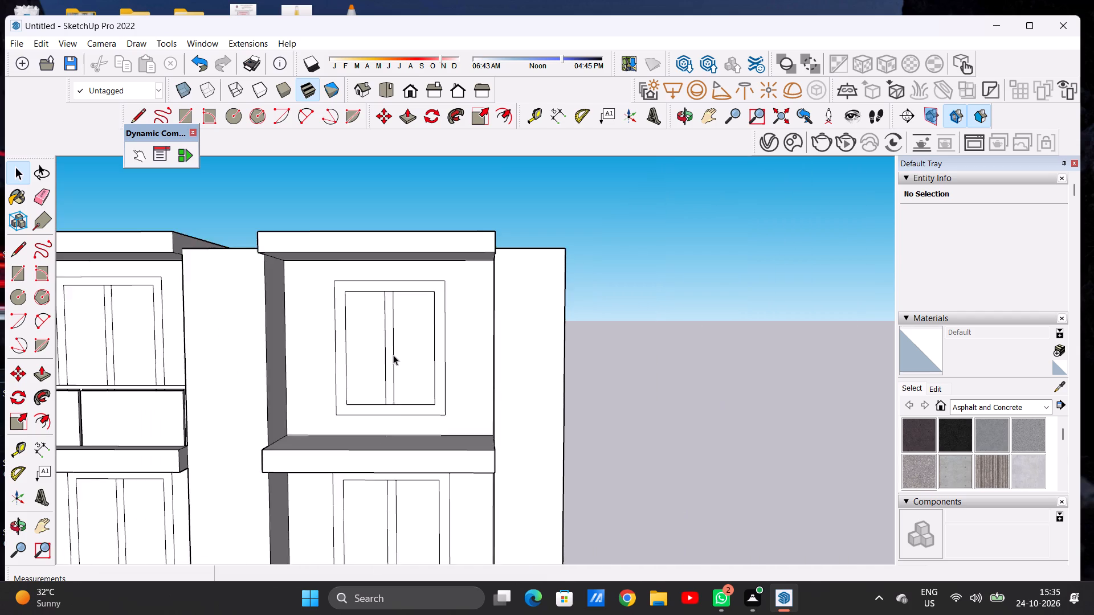
scroll(393, 355, "down", 13)
scroll(411, 374, "up", 4)
scroll(428, 348, "down", 3)
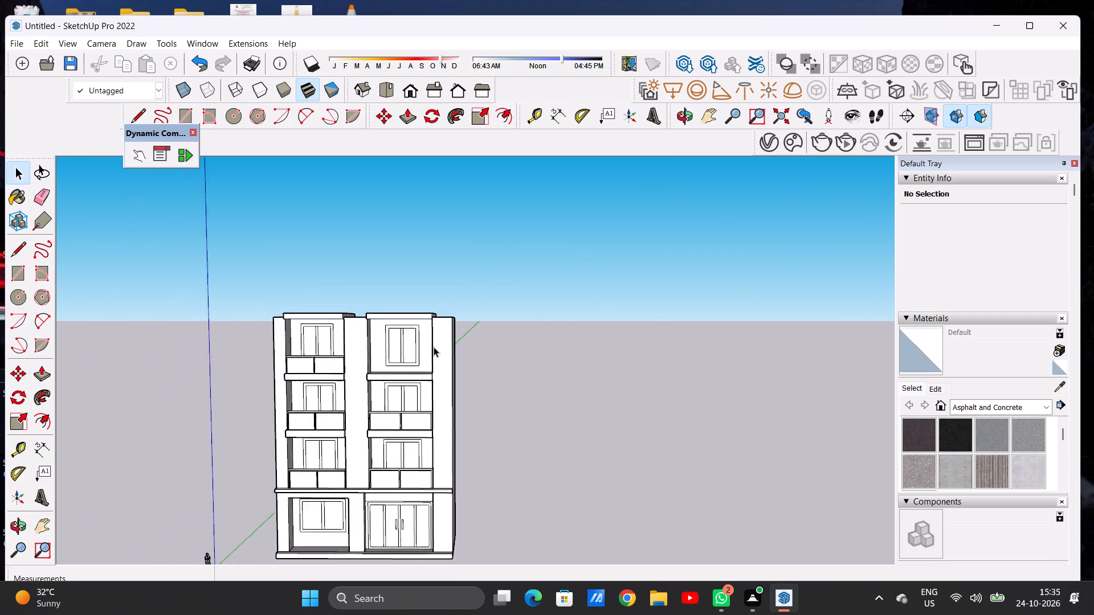
scroll(434, 347, "down", 5)
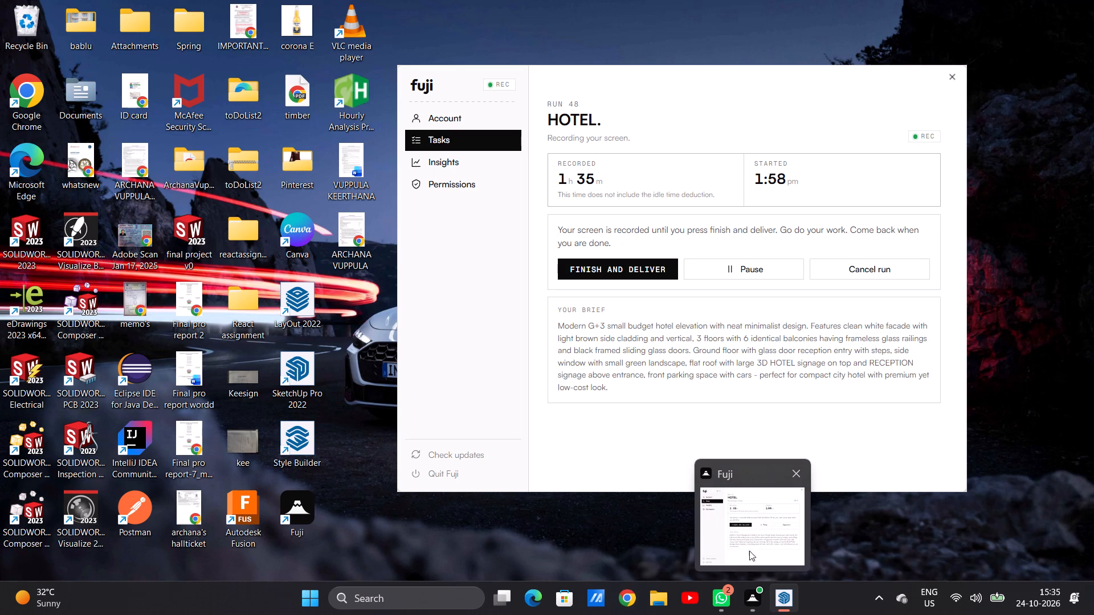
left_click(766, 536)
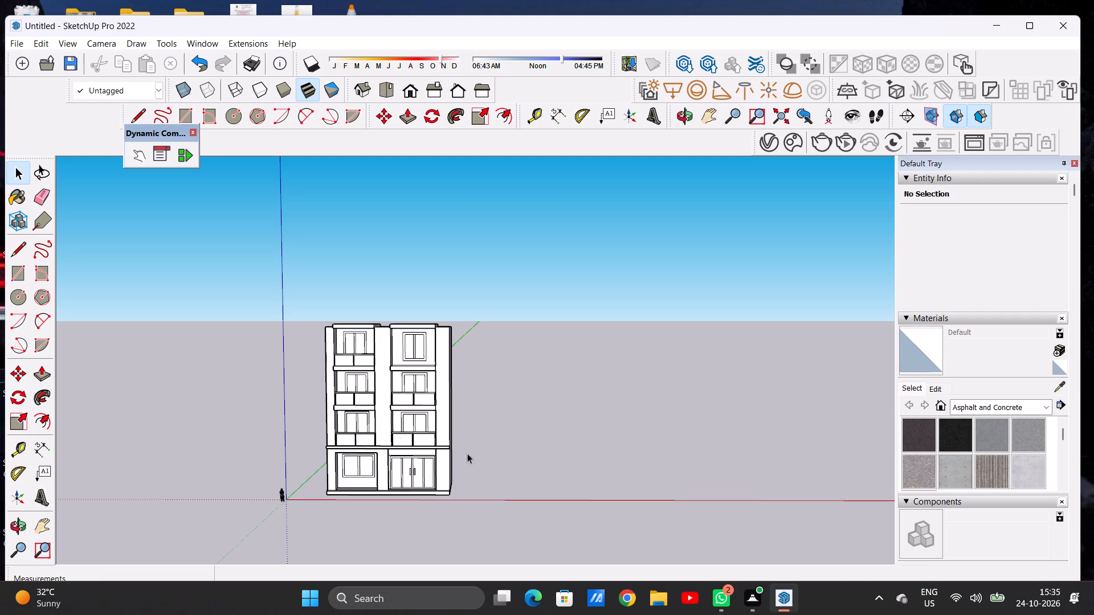
Draw a line about 21' 8 1/8" long across the top-right balcony slab, level with the front ends of its side walls.
scroll(406, 426, "down", 3)
scroll(391, 387, "up", 6)
scroll(383, 380, "down", 1)
scroll(378, 373, "up", 6)
middle_click_drag(421, 332, 415, 408)
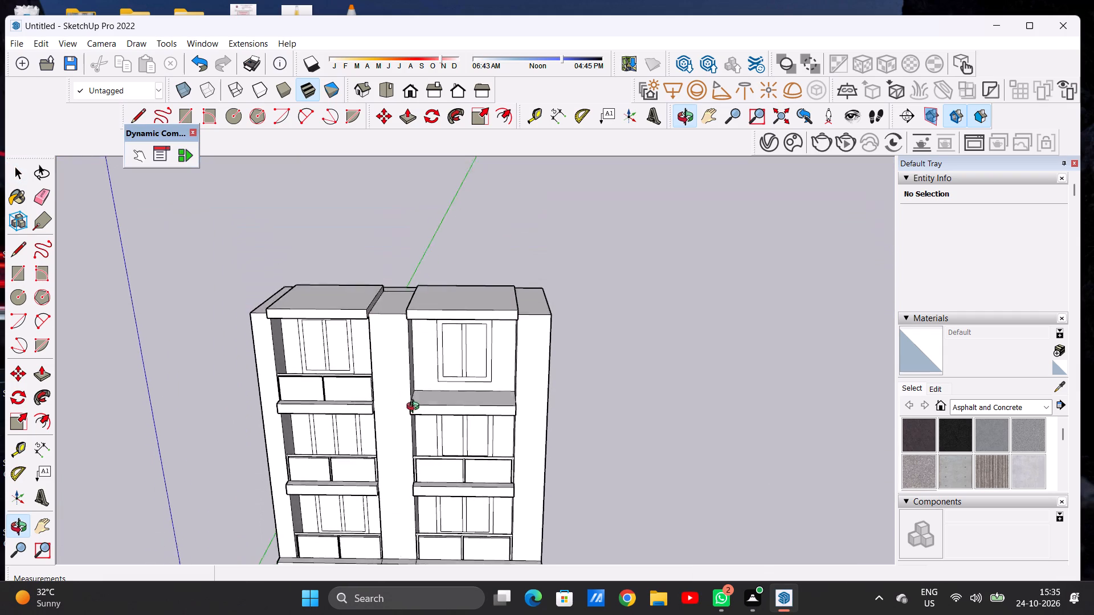
middle_click_drag(415, 408, 392, 445)
scroll(428, 396, "up", 7)
scroll(550, 376, "down", 6)
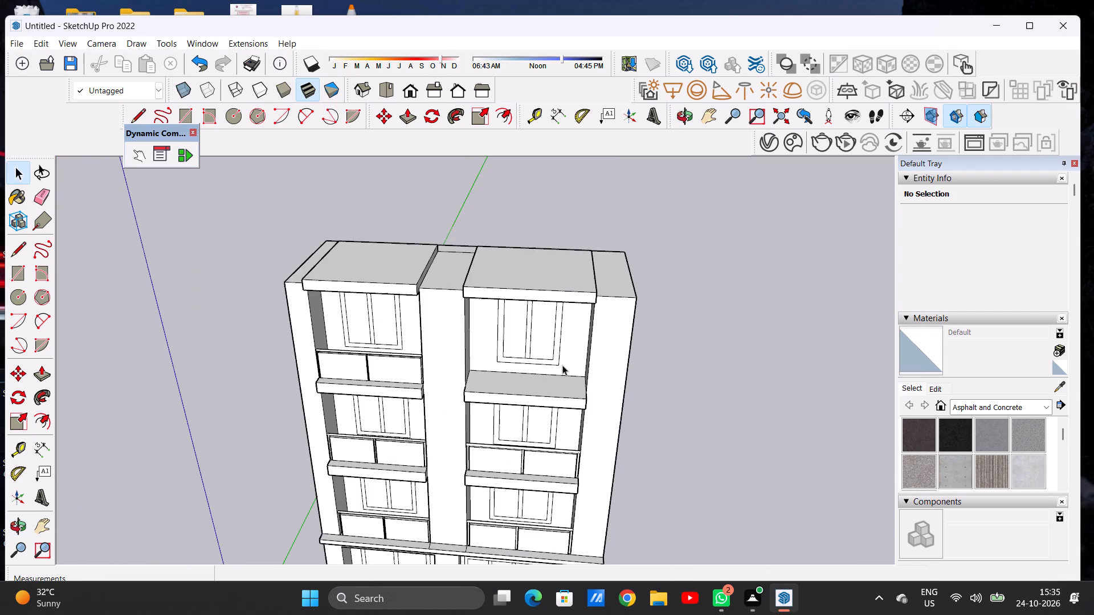
middle_click_drag(522, 378, 521, 445)
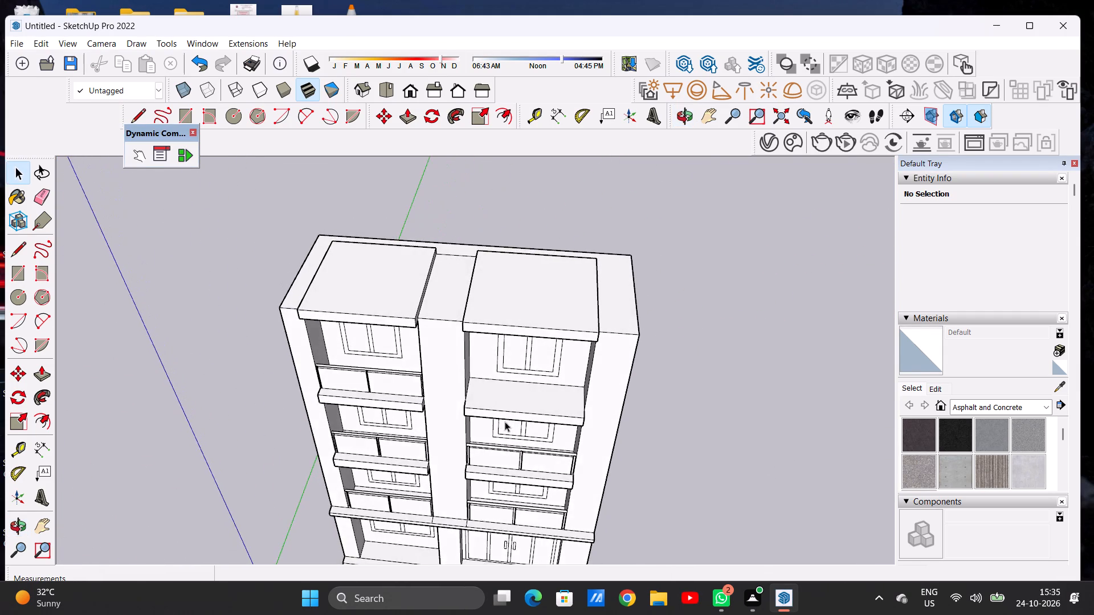
scroll(509, 413, "up", 8)
key("l")
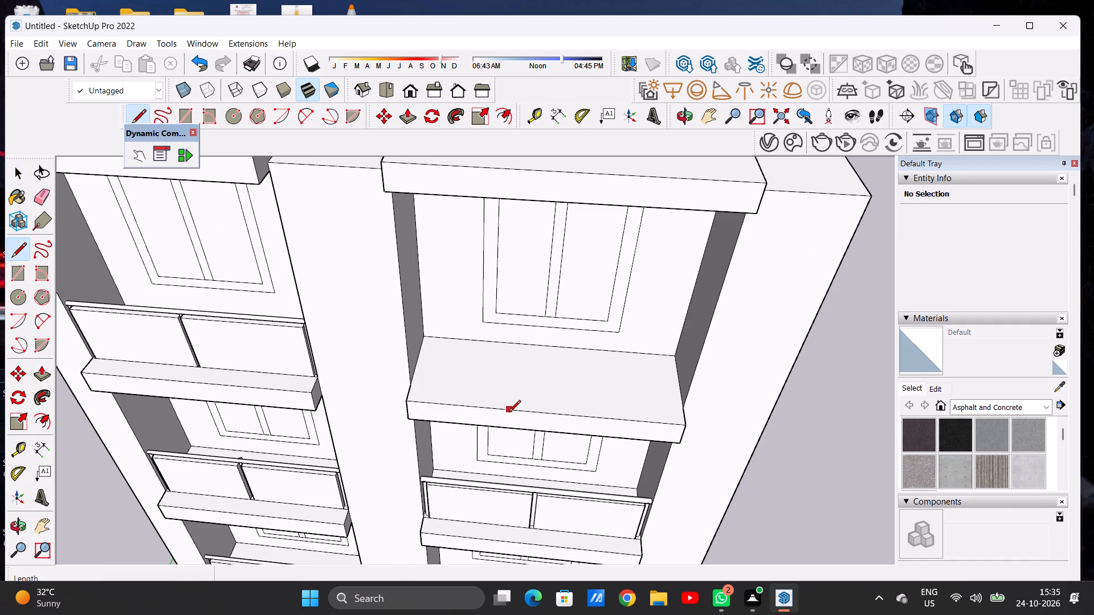
scroll(509, 413, "up", 4)
left_click(364, 369)
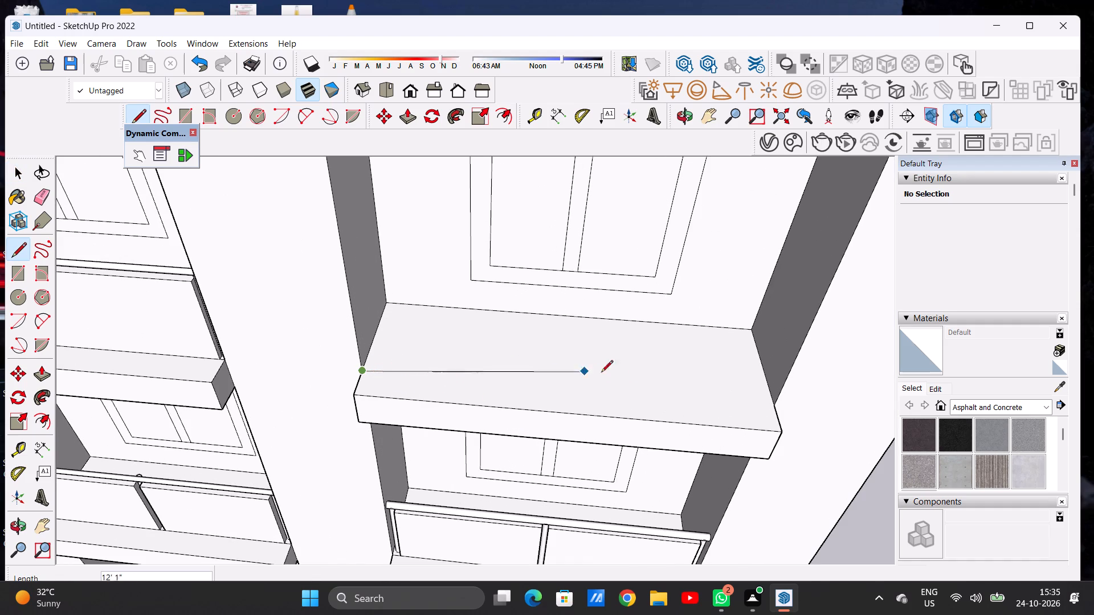
left_click(778, 403)
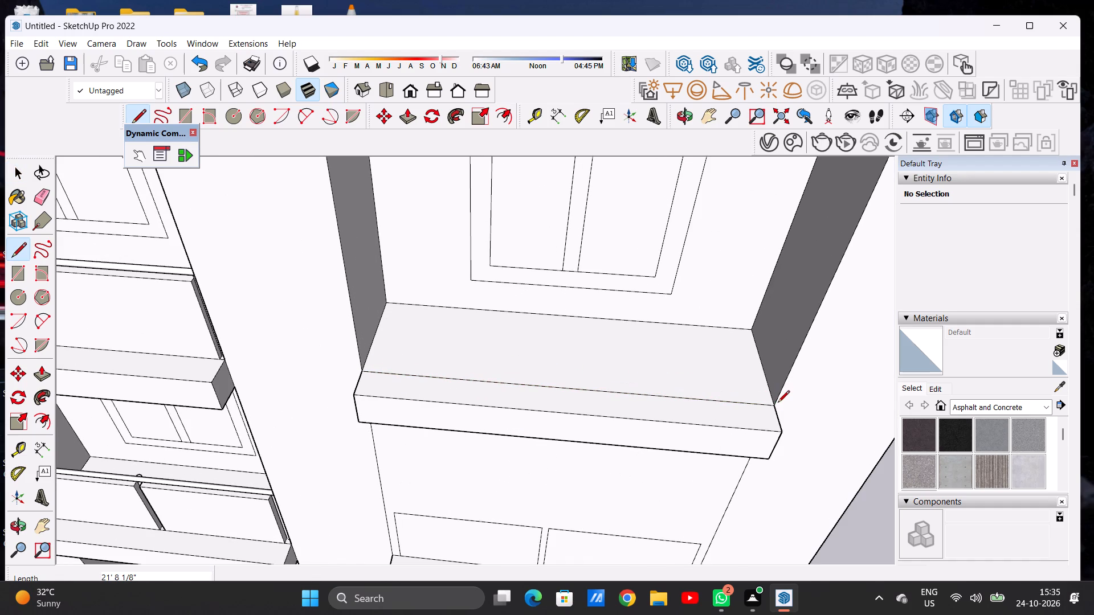
key("space")
Delete the unwanted face covering the front of the balcony directly below the top-right balcony slab.
left_click(691, 496)
key("Delete")
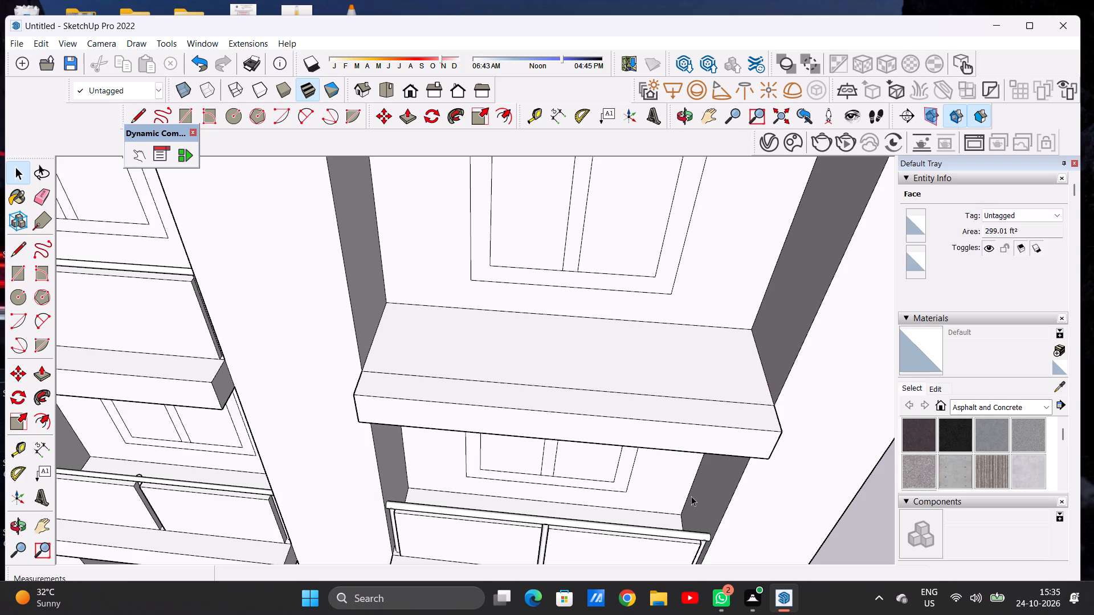
Draw a second, parallel line across the top-right balcony slab just behind the first to mark a narrow full-width strip.
scroll(642, 400, "up", 5)
key("l")
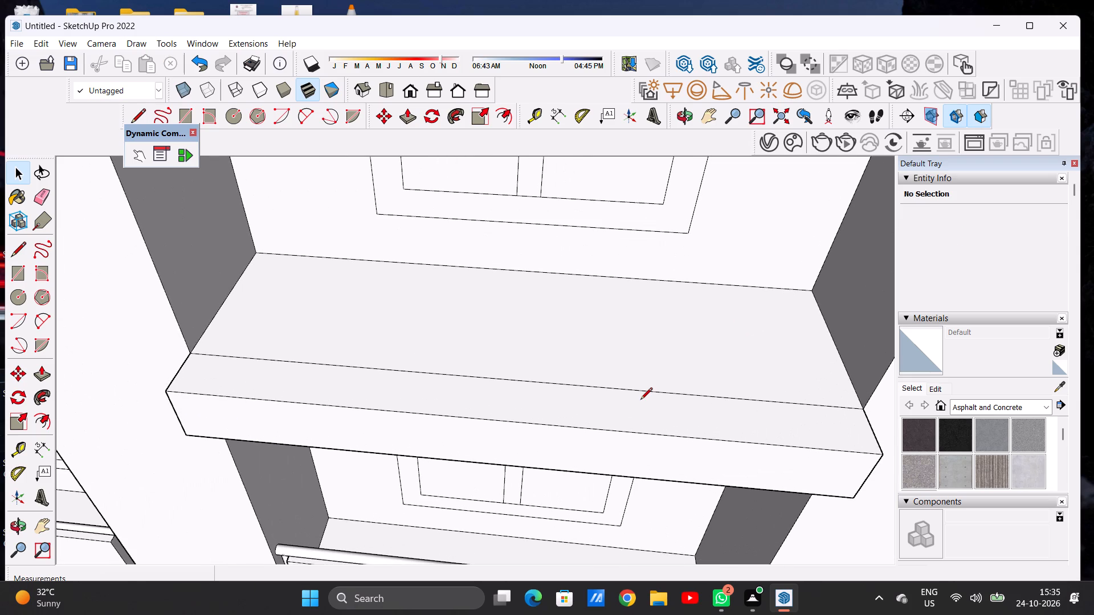
left_click(206, 330)
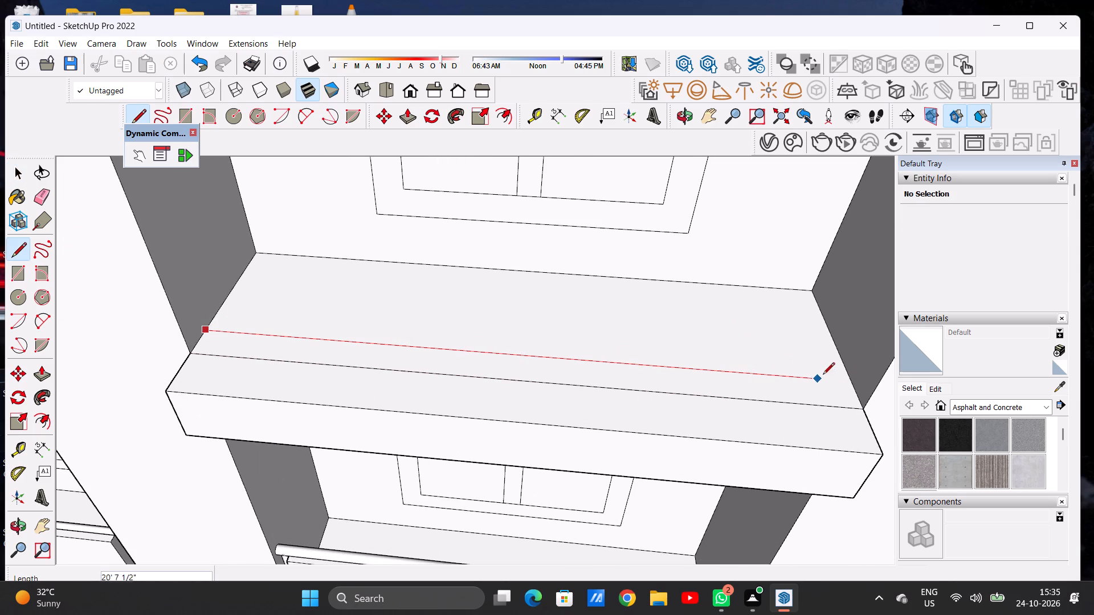
left_click(851, 384)
key("space")
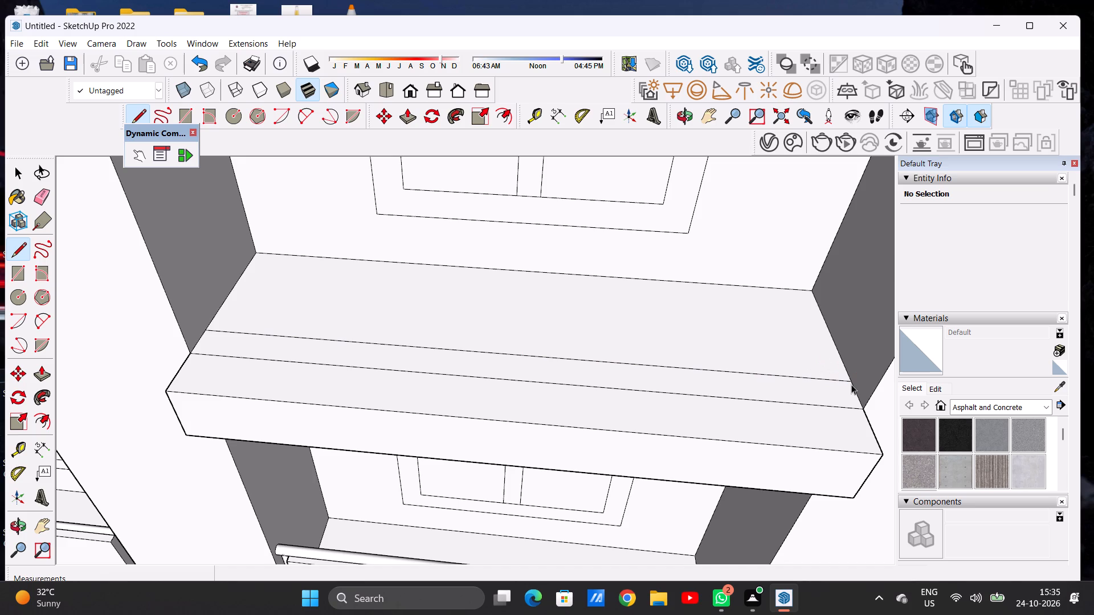
Draw a full-width parallel line across the top-right balcony slab, slightly in front of the strip's rear line.
scroll(530, 350, "down", 19)
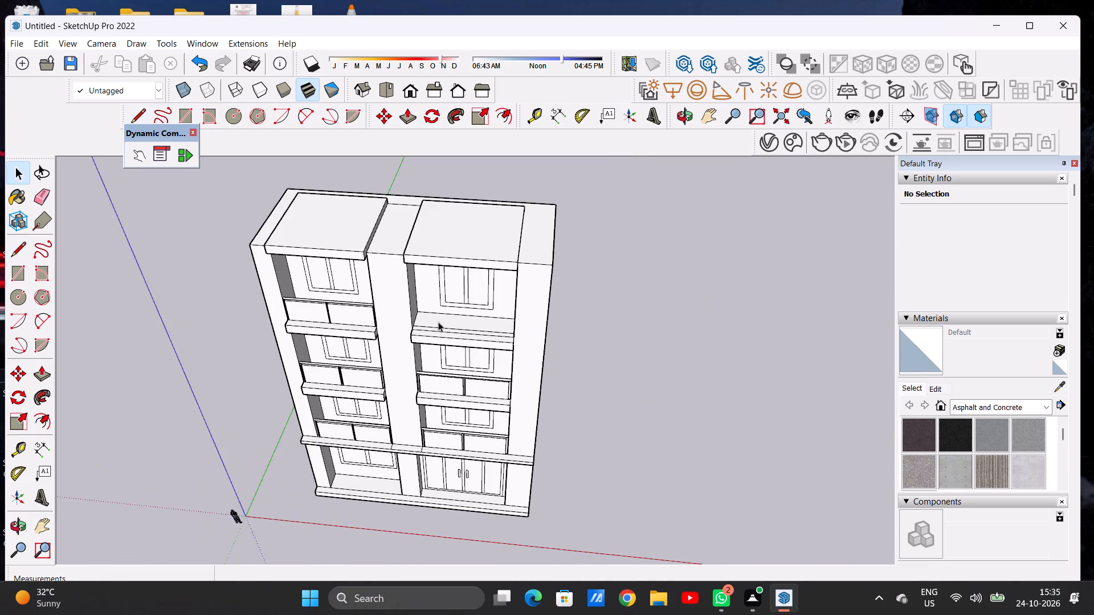
middle_click_drag(437, 342, 442, 401)
scroll(438, 338, "up", 17)
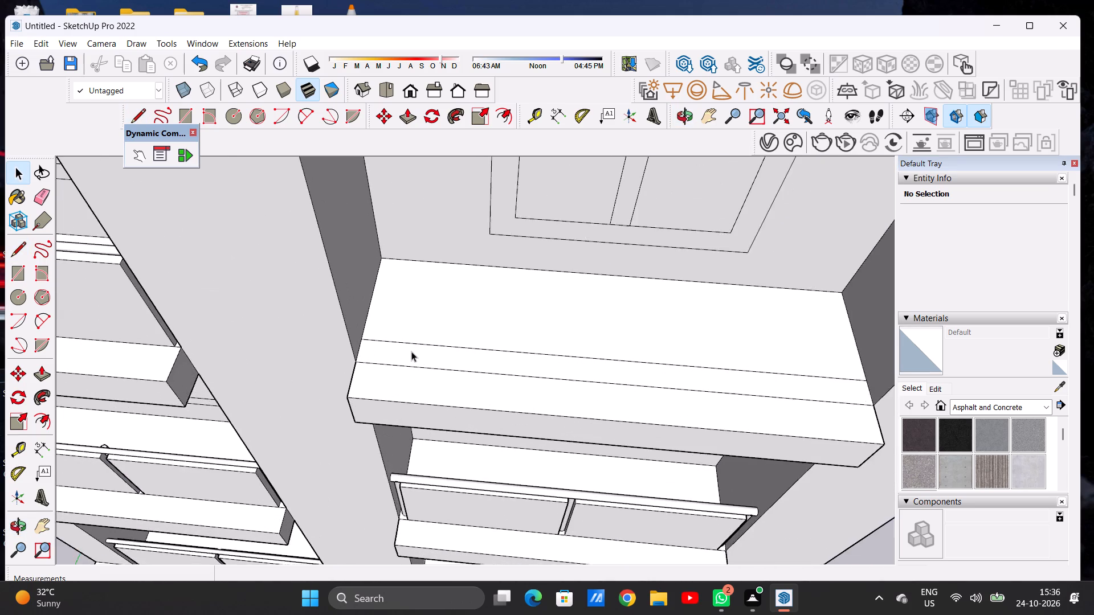
scroll(411, 351, "up", 4)
key("l")
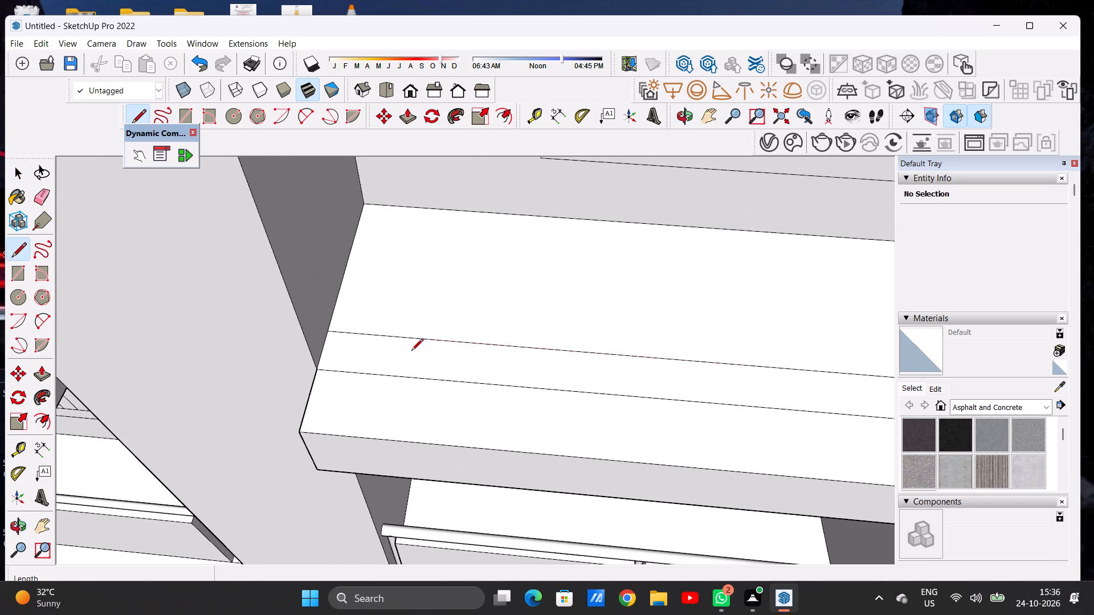
left_click(325, 339)
scroll(391, 350, "down", 11)
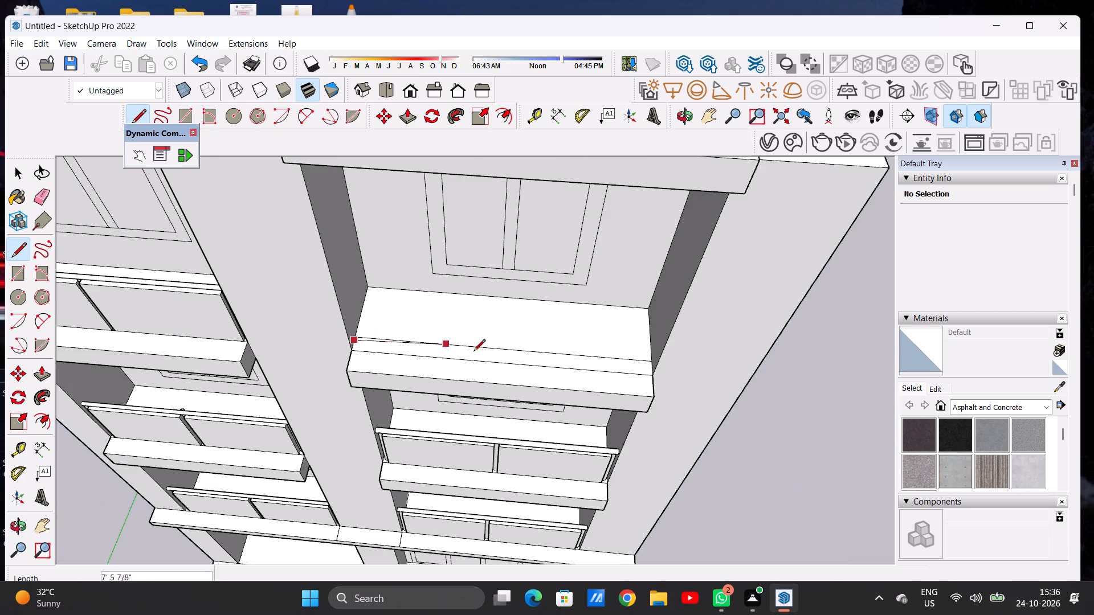
scroll(566, 359, "up", 9)
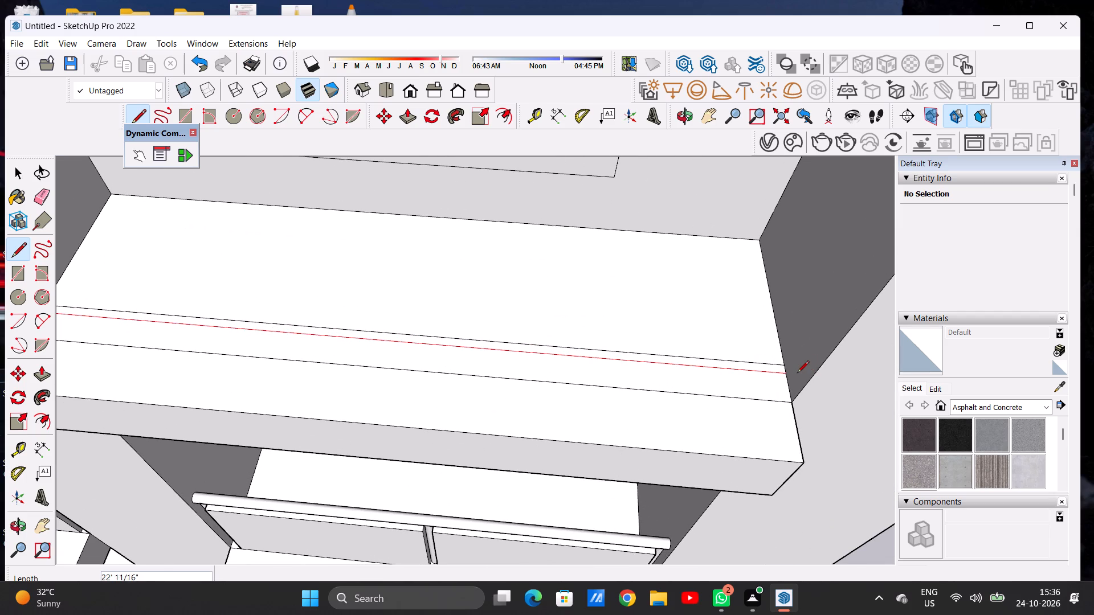
left_click(786, 375)
key("space")
Erase the strip's old rear line on the top-right balcony slab, keeping the line just in front of it.
type("E")
scroll(785, 379, "up", 7)
left_click_drag(775, 349, 775, 355)
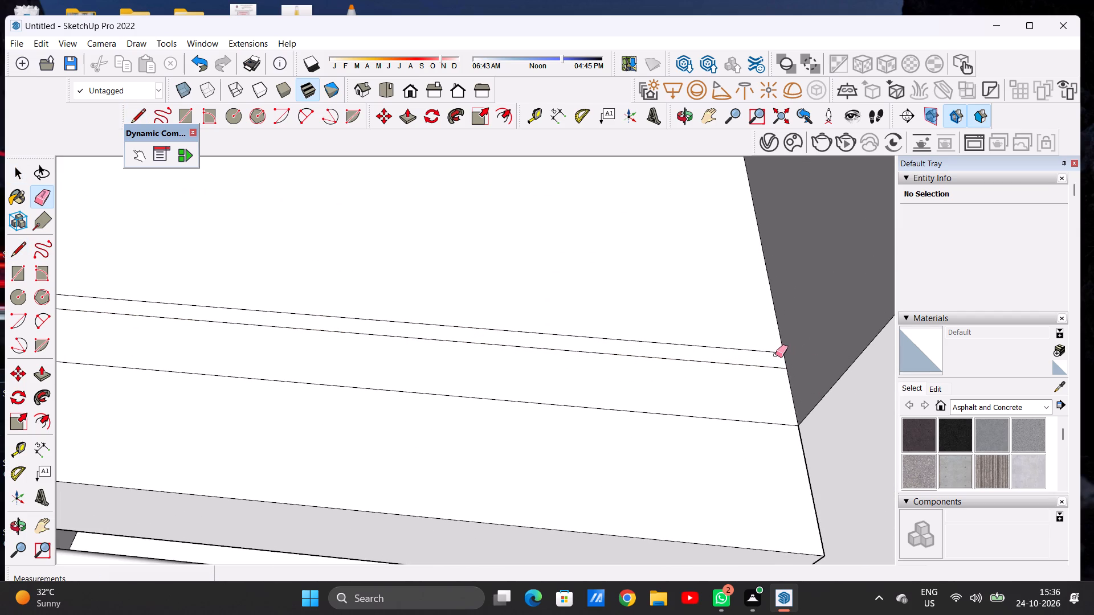
left_click_drag(775, 355, 777, 360)
key("space")
scroll(602, 368, "down", 4)
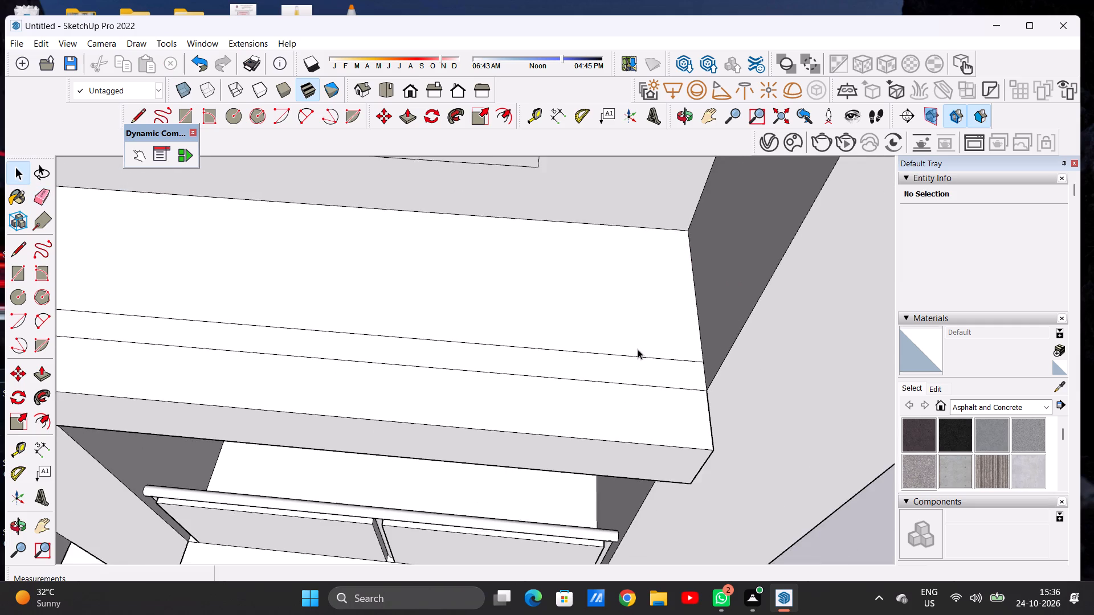
scroll(638, 349, "down", 17)
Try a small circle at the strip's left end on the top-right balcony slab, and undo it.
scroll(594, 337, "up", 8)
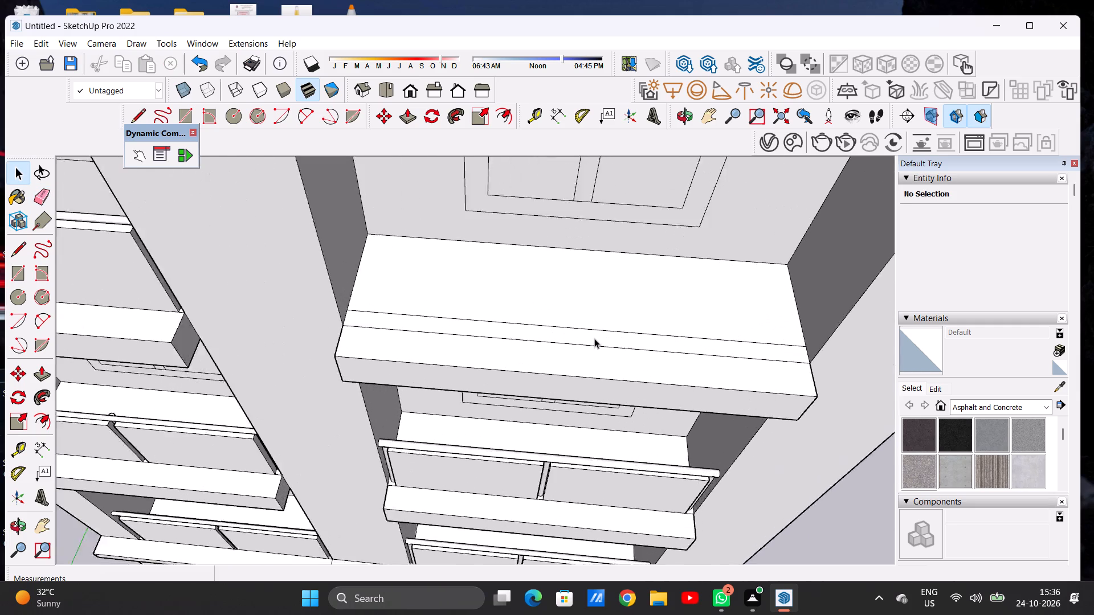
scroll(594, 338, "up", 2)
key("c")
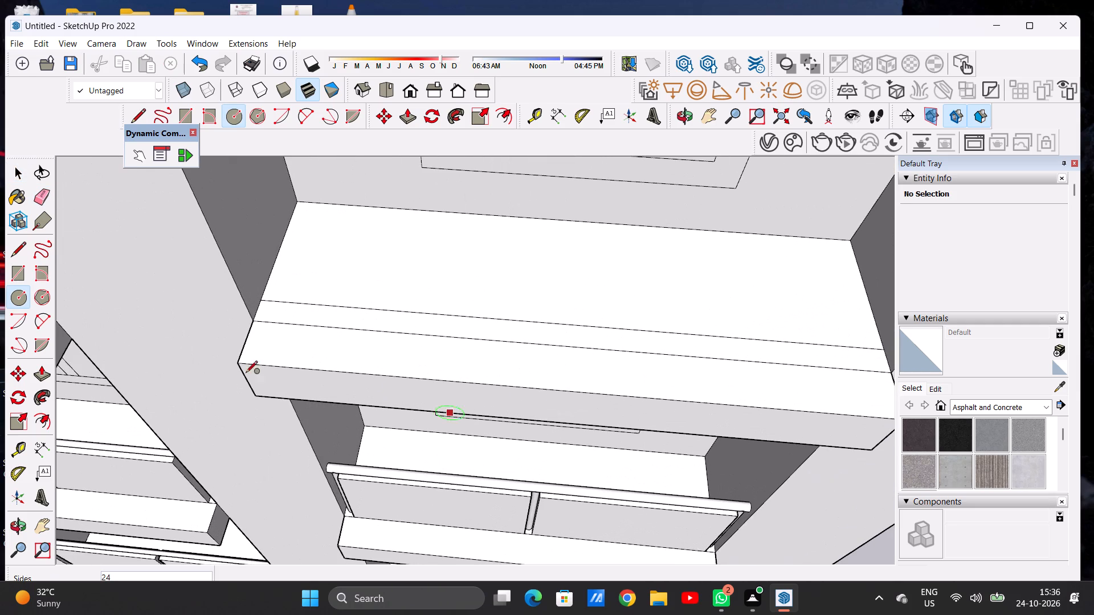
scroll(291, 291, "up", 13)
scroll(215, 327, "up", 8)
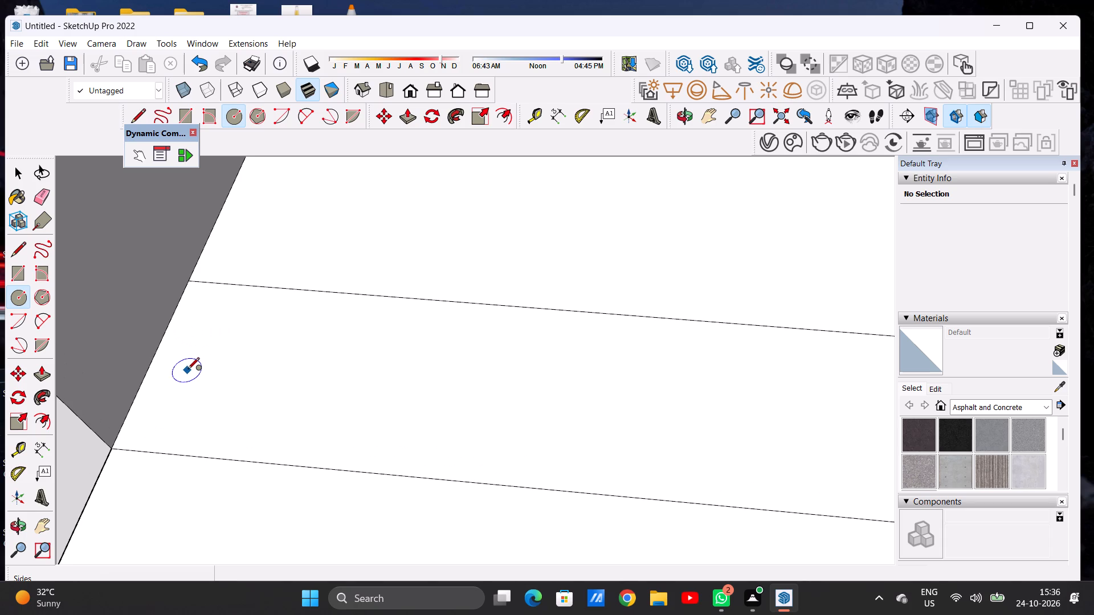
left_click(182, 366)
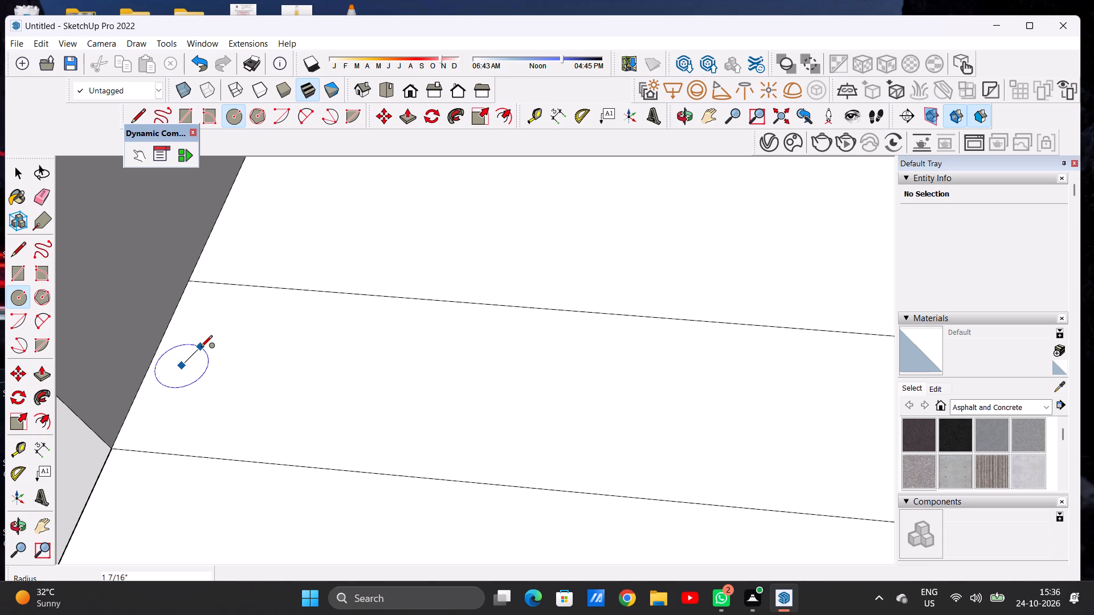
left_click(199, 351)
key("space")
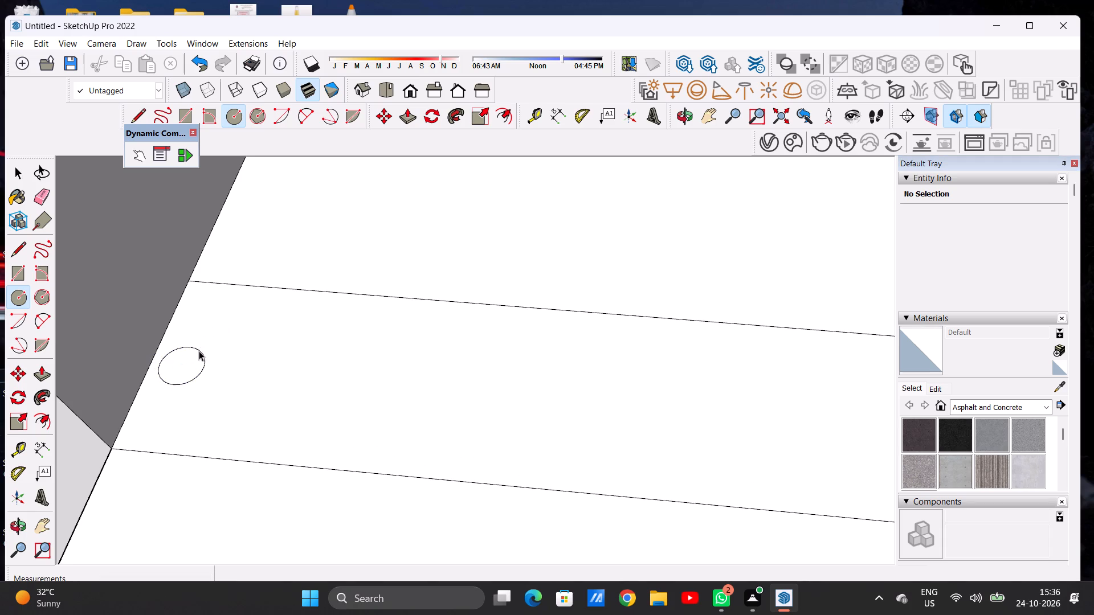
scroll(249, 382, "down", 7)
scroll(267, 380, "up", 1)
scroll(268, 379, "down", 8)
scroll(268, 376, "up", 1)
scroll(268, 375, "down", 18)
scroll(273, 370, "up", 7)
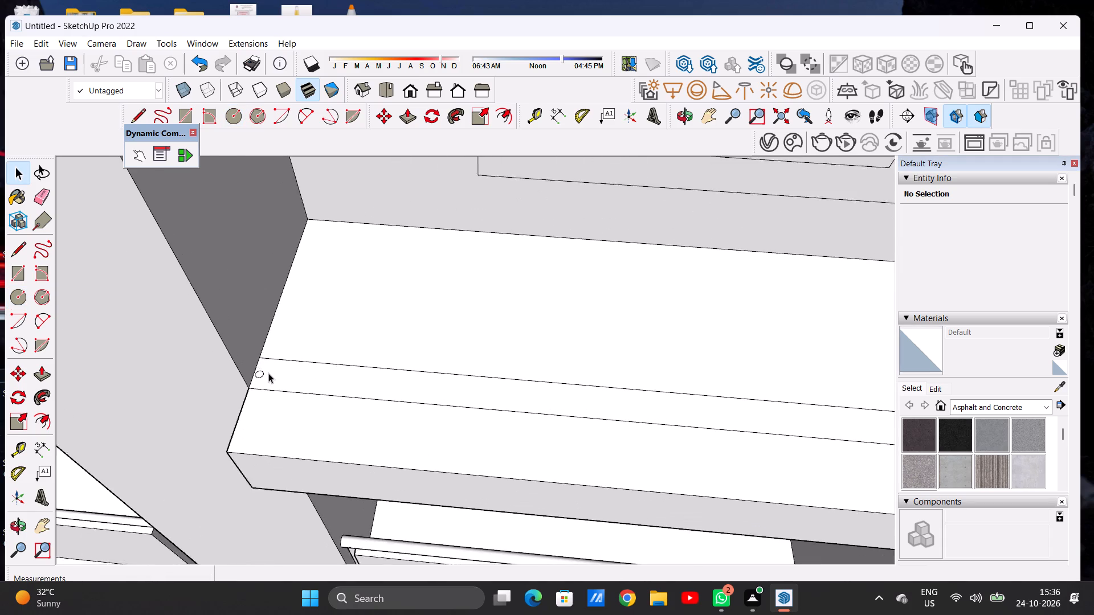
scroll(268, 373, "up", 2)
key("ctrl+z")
Draw a circle about 3 1/16" in radius between the strip's lines, at the left end of the top-right balcony slab.
scroll(321, 386, "down", 7)
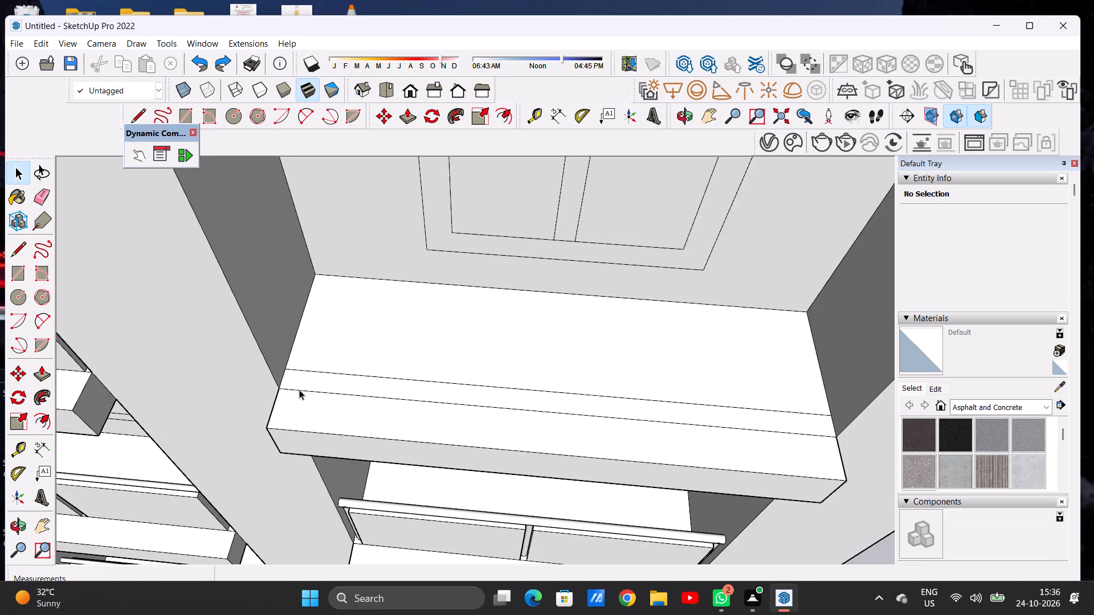
middle_click_drag(312, 384, 342, 378)
scroll(336, 383, "up", 5)
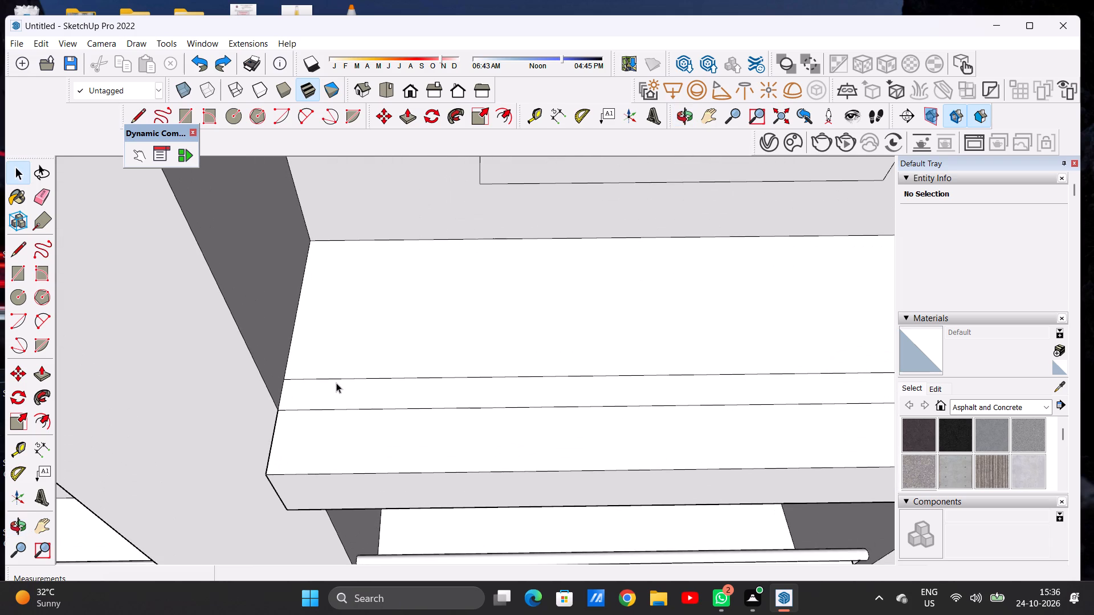
key("c")
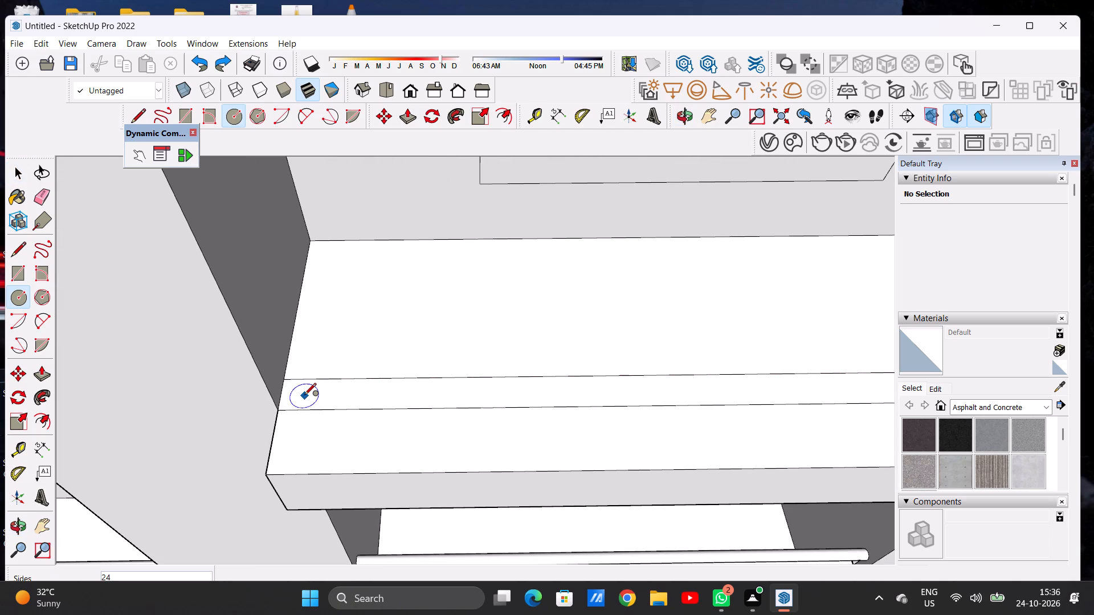
left_click(300, 396)
scroll(299, 389, "up", 6)
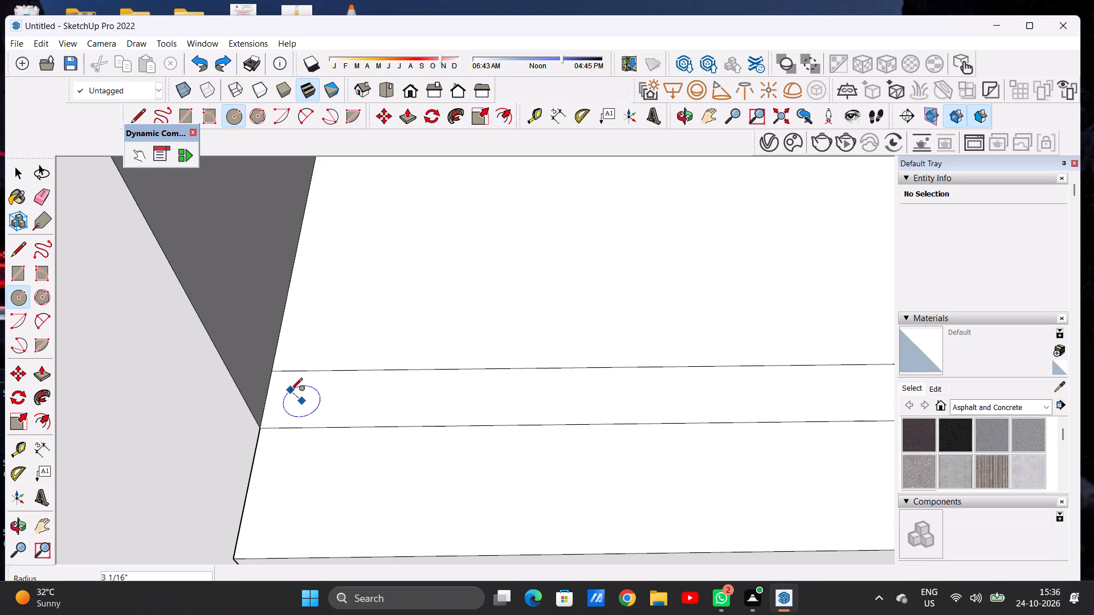
left_click(291, 391)
key("space")
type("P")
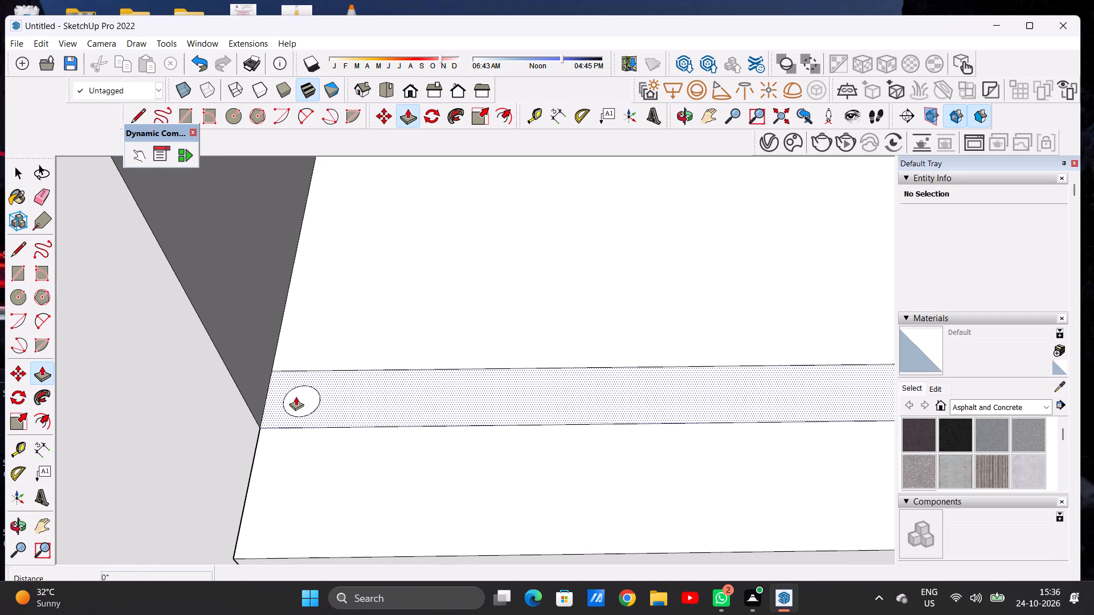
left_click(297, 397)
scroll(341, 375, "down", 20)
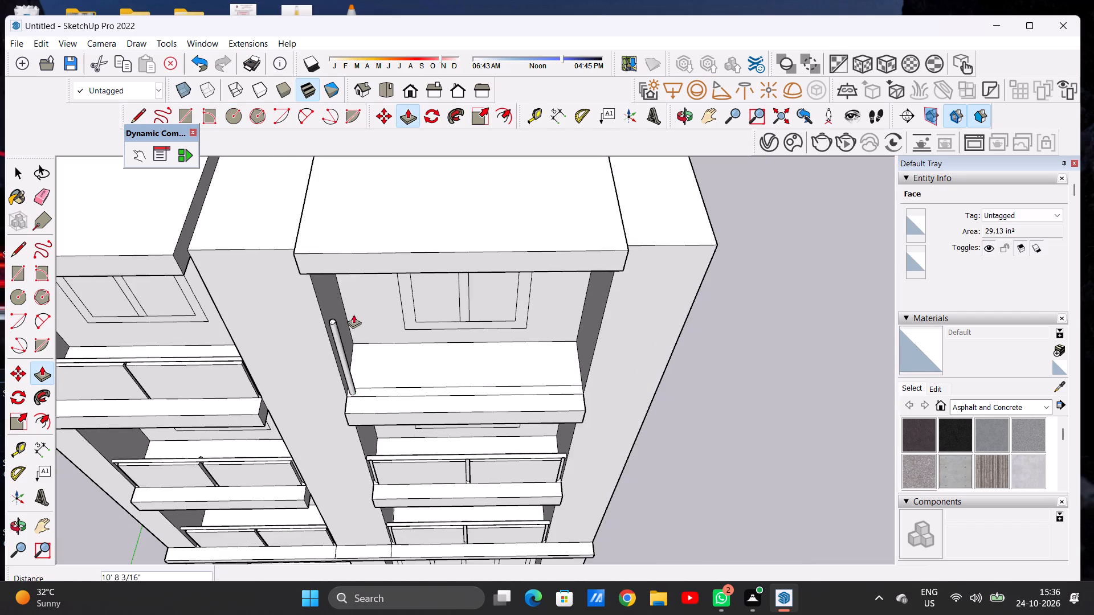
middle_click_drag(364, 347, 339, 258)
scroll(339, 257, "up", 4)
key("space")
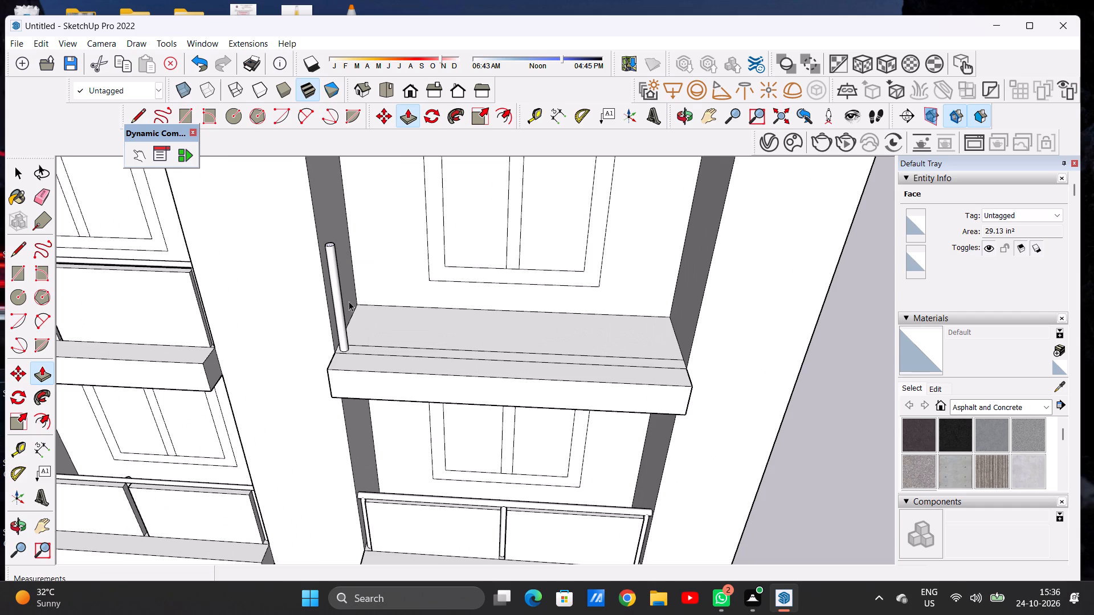
Copy the circle about 20' 8 7/8" along the strip to the right end of the top-right balcony slab.
scroll(356, 343, "down", 3)
scroll(361, 352, "up", 1)
scroll(361, 352, "down", 3)
middle_click_drag(461, 333, 477, 429)
scroll(477, 429, "up", 4)
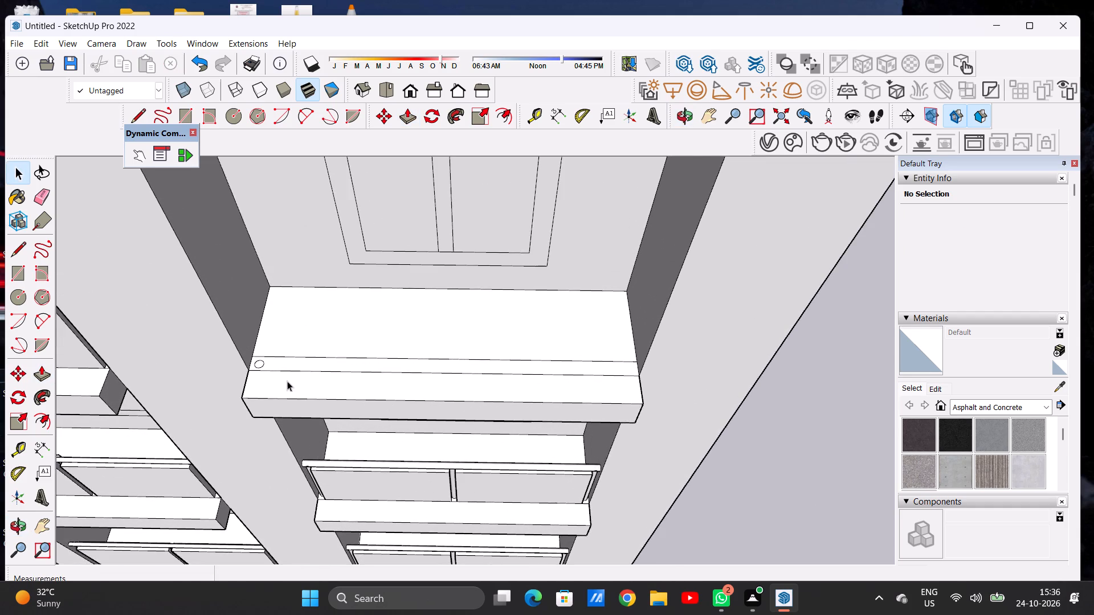
scroll(283, 380, "up", 15)
double_click(224, 338)
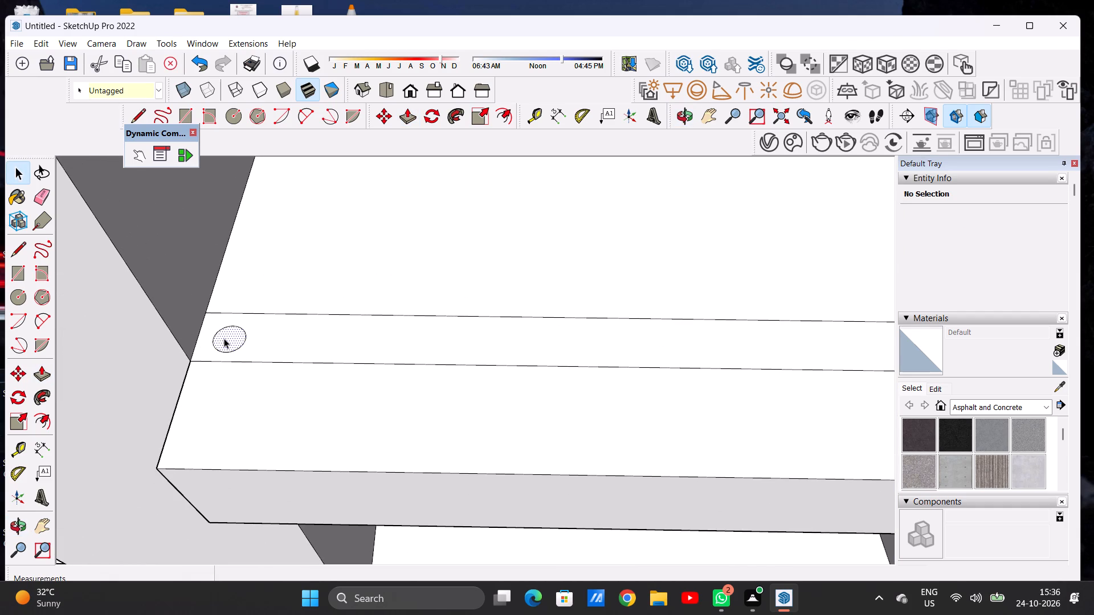
key("m")
left_click(244, 339)
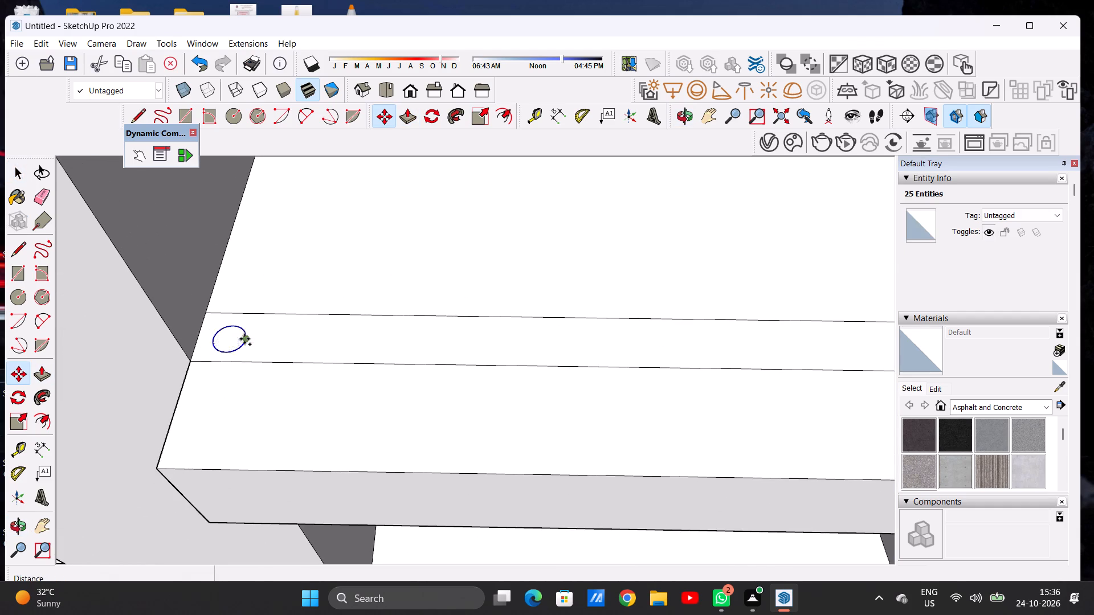
scroll(323, 346, "down", 17)
scroll(533, 351, "up", 10)
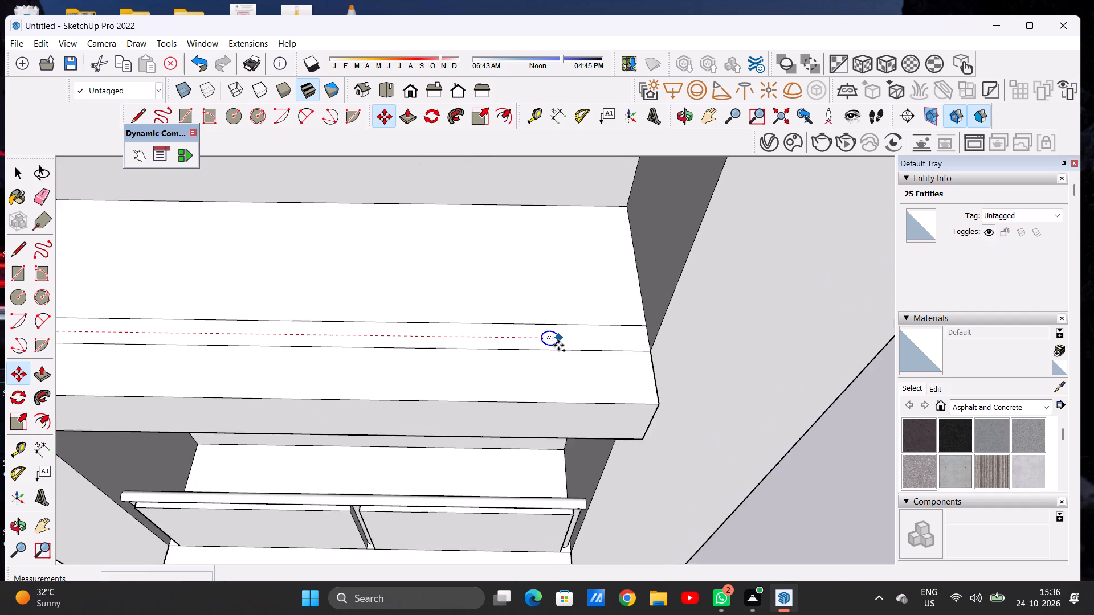
left_click(652, 333)
Copy the right-end circle about 10' 3 13/16" back along the strip to the middle of the balcony slab.
left_click(652, 333)
scroll(624, 324, "down", 7)
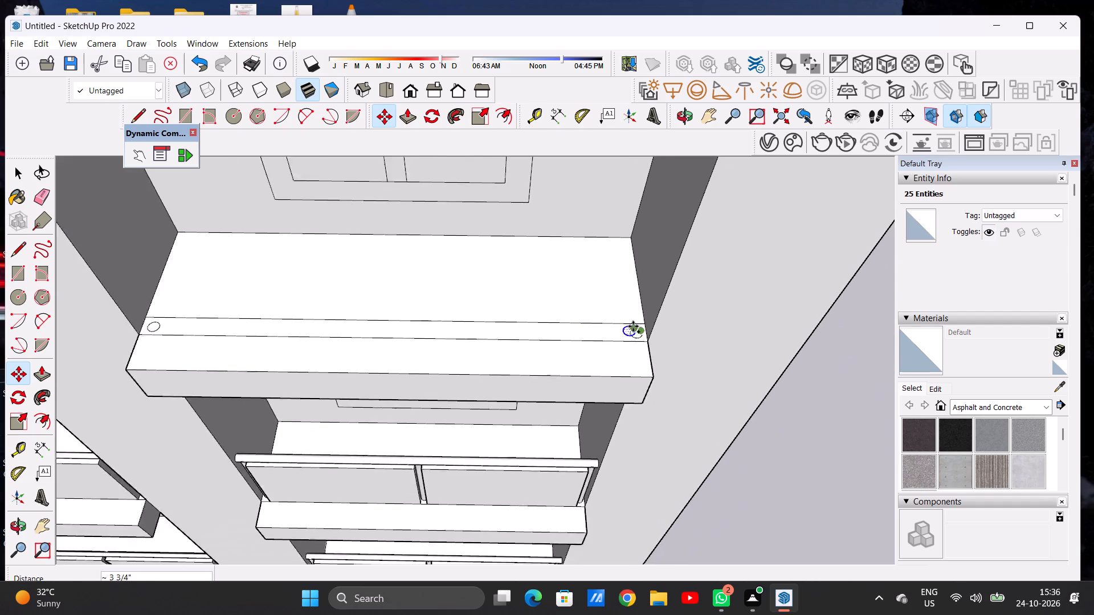
scroll(454, 327, "up", 3)
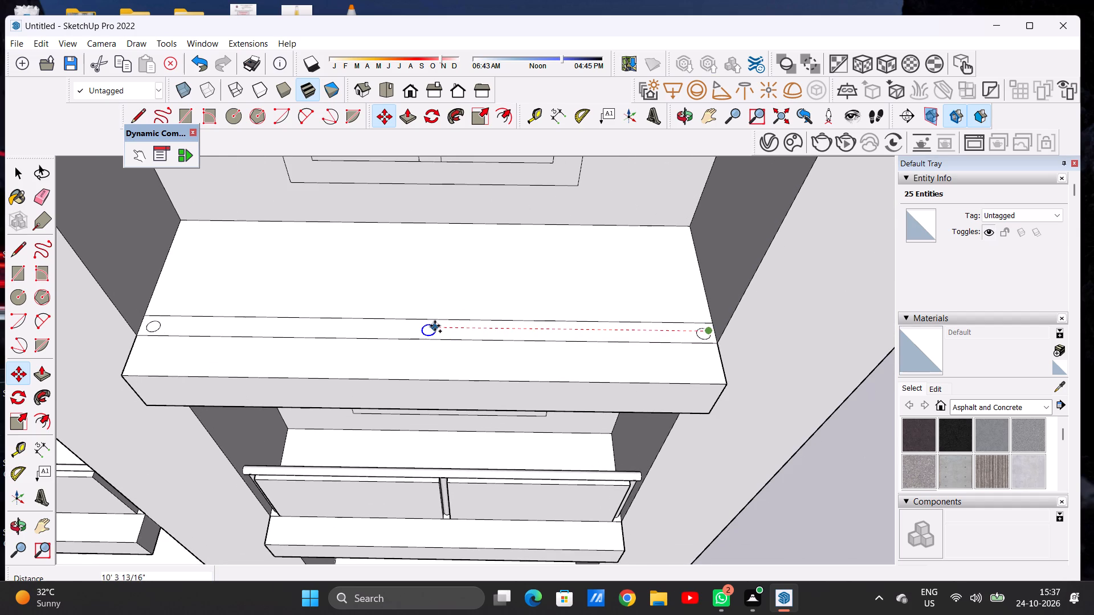
left_click(431, 327)
key("space")
scroll(498, 339, "down", 2)
scroll(498, 339, "up", 1)
scroll(498, 339, "down", 3)
scroll(492, 339, "up", 1)
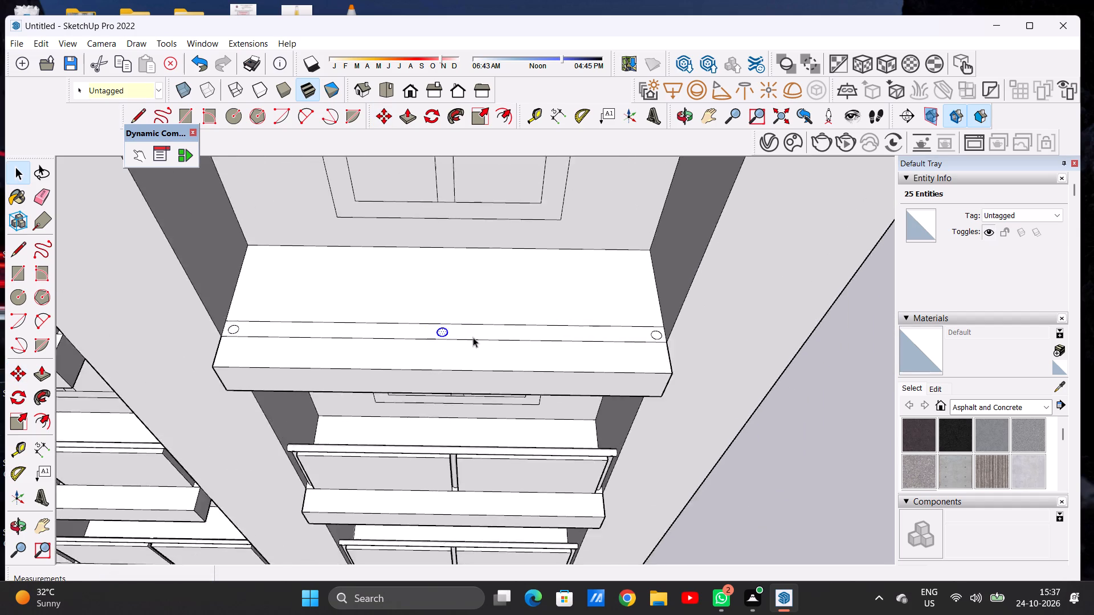
scroll(470, 343, "down", 9)
scroll(493, 345, "up", 1)
scroll(494, 345, "down", 3)
left_click(717, 380)
Draw a small circle of about 34 in² on the top-right balcony's left side wall, above the strip near the wall's front edge.
scroll(386, 342, "up", 7)
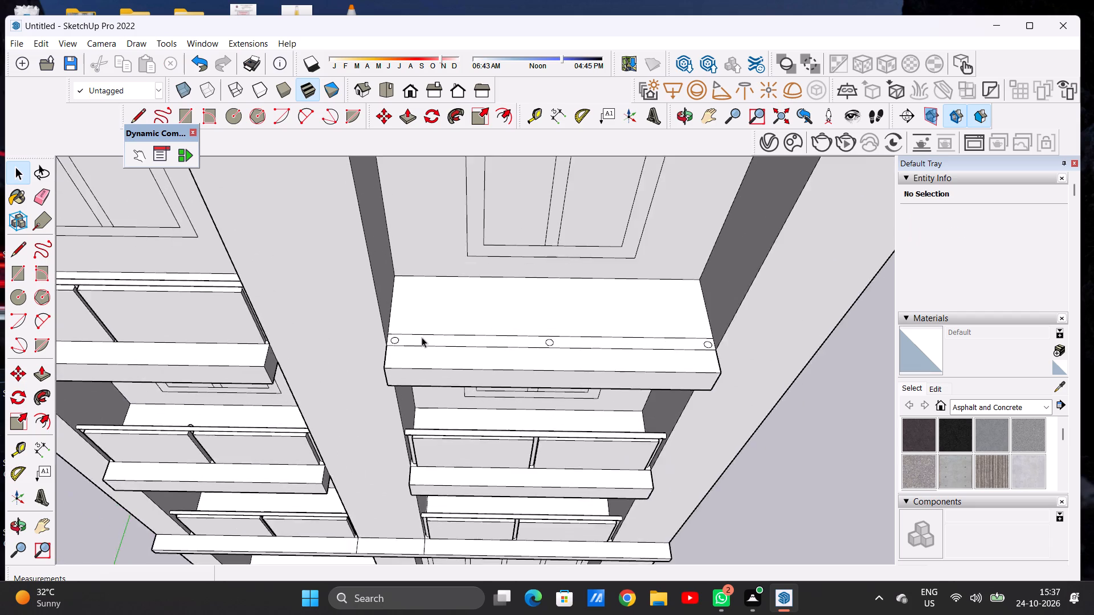
scroll(422, 337, "up", 2)
scroll(422, 337, "down", 1)
scroll(422, 337, "up", 5)
scroll(415, 334, "down", 9)
scroll(429, 362, "up", 1)
scroll(431, 362, "down", 15)
middle_click_drag(479, 386, 448, 333)
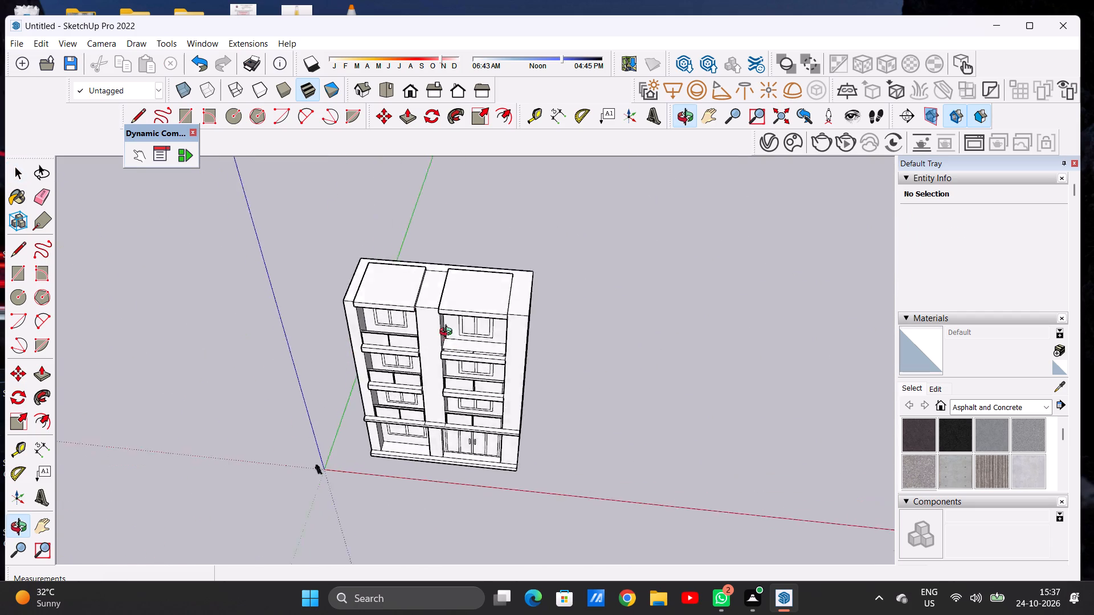
middle_click_drag(448, 333, 337, 241)
scroll(483, 335, "up", 13)
middle_click_drag(417, 314, 337, 315)
scroll(390, 372, "down", 5)
scroll(384, 307, "up", 11)
key("c")
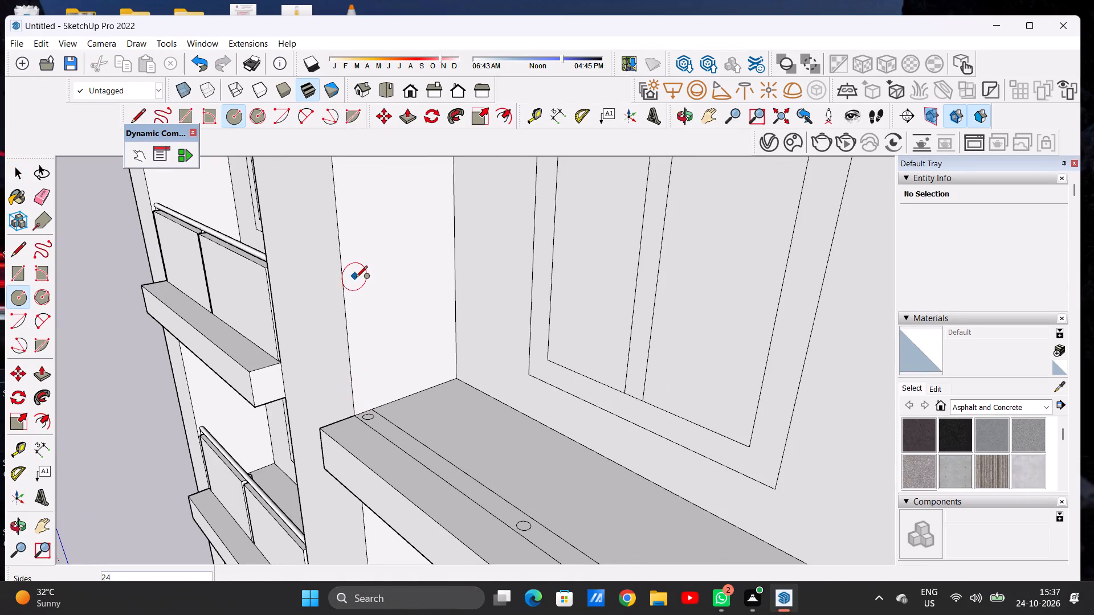
scroll(356, 289, "up", 5)
left_click(352, 282)
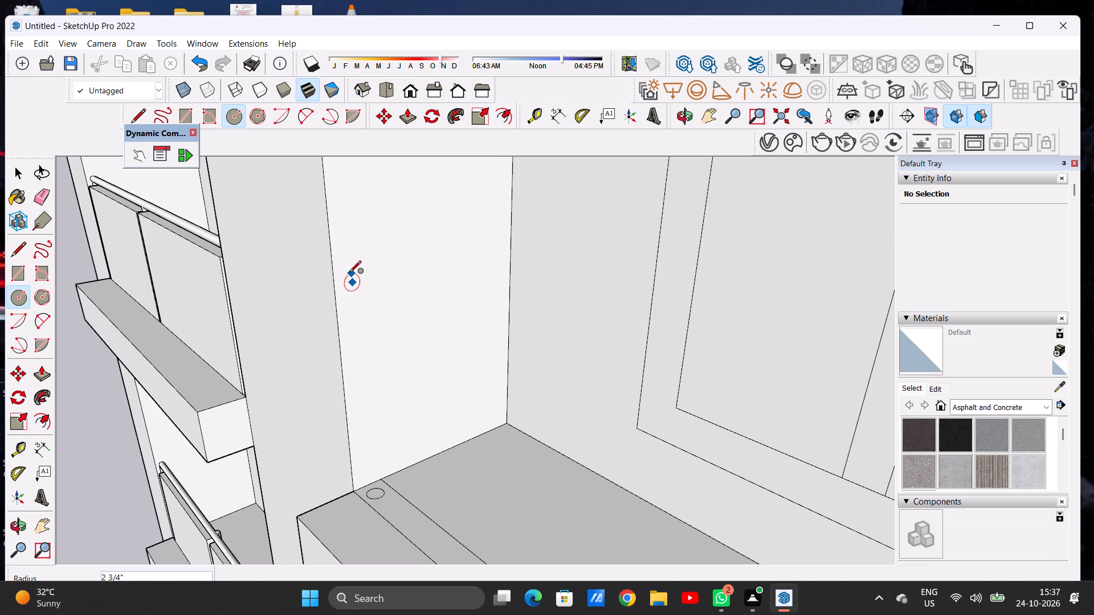
left_click(349, 272)
key("space")
Extrude the side-wall circle into a round rail reaching partway across the top-right balcony.
type("P")
left_click(349, 280)
left_click(544, 391)
key("space")
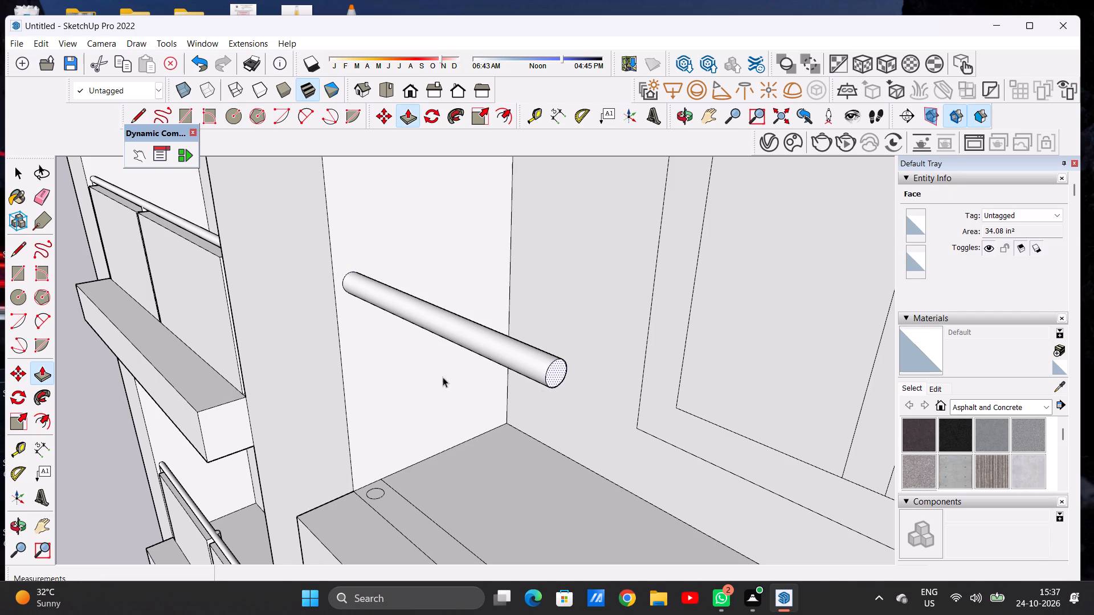
Examine the new round rail's height above the slab against the neighbouring balcony's railing.
scroll(401, 343, "down", 16)
middle_click_drag(446, 352, 592, 315)
scroll(549, 309, "up", 6)
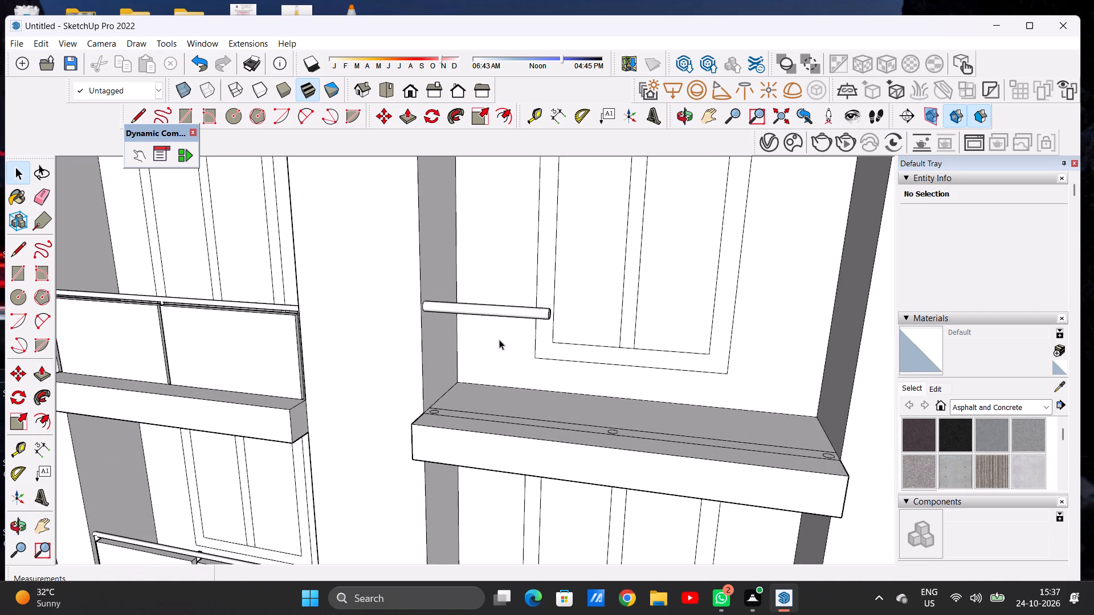
middle_click_drag(481, 355, 538, 327)
scroll(362, 327, "down", 10)
scroll(370, 328, "up", 1)
scroll(374, 330, "down", 3)
middle_click_drag(432, 341, 426, 296)
scroll(431, 301, "down", 1)
scroll(431, 301, "up", 6)
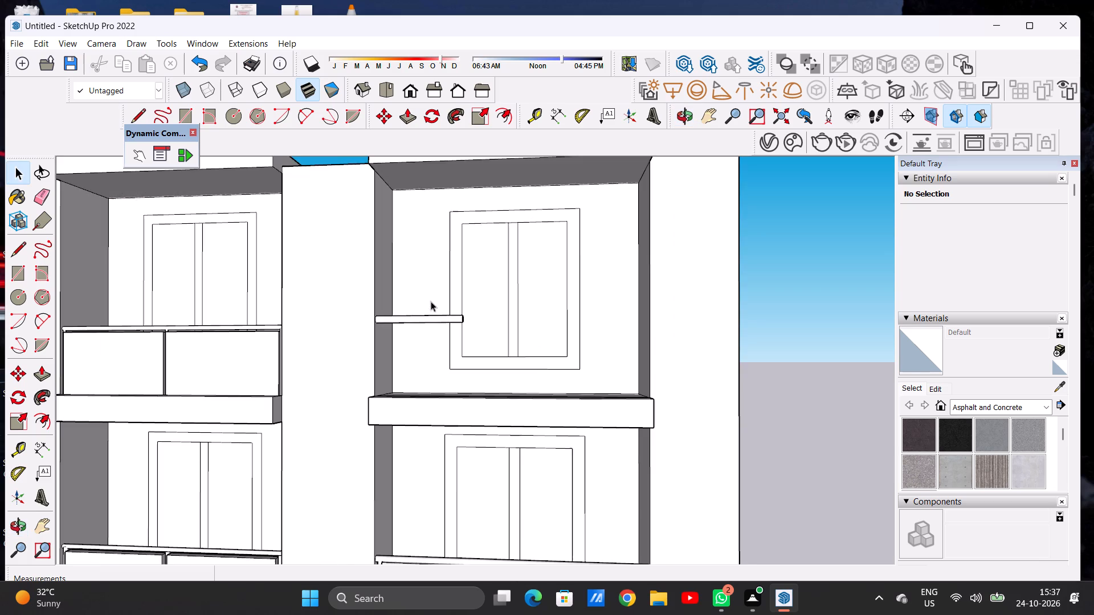
Undo the partial round rail extrusion on the top-right balcony.
middle_click_drag(437, 326, 332, 392)
scroll(395, 335, "up", 1)
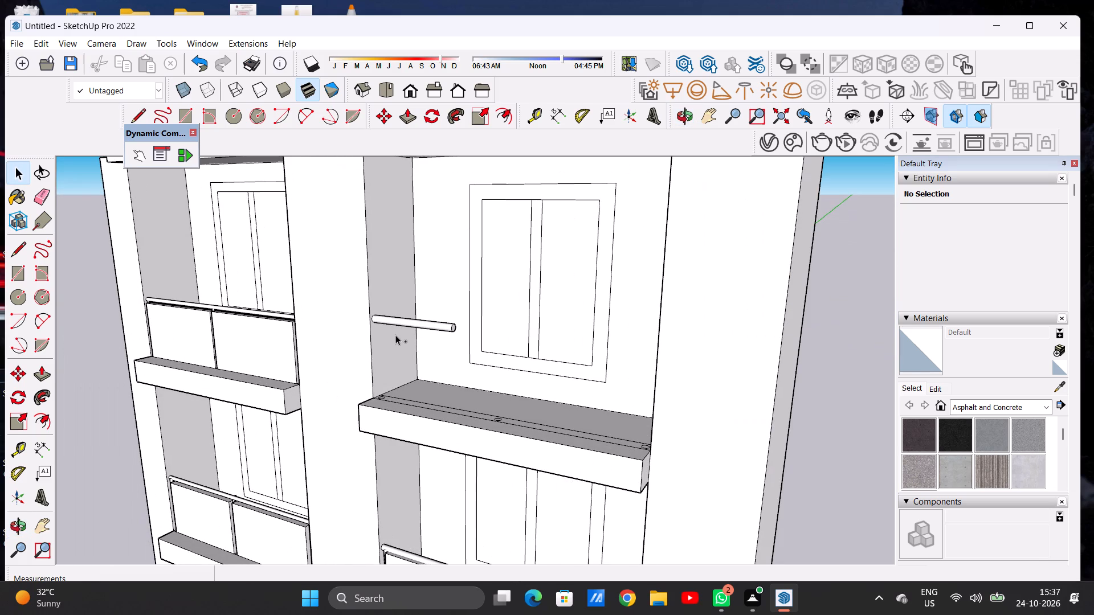
key("ctrl+z")
Move the circle on the top-right balcony's left side wall straight down about 8 1/2".
middle_click_drag(365, 342, 308, 372)
scroll(308, 372, "up", 1)
scroll(348, 318, "up", 10)
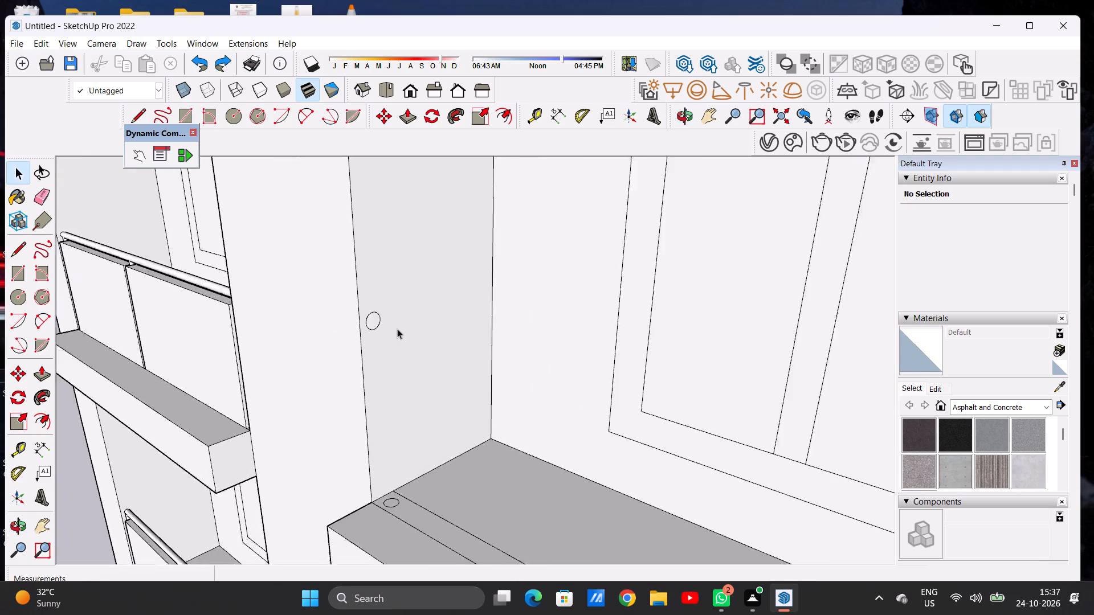
scroll(397, 329, "up", 4)
triple_click(358, 320)
left_click(356, 320)
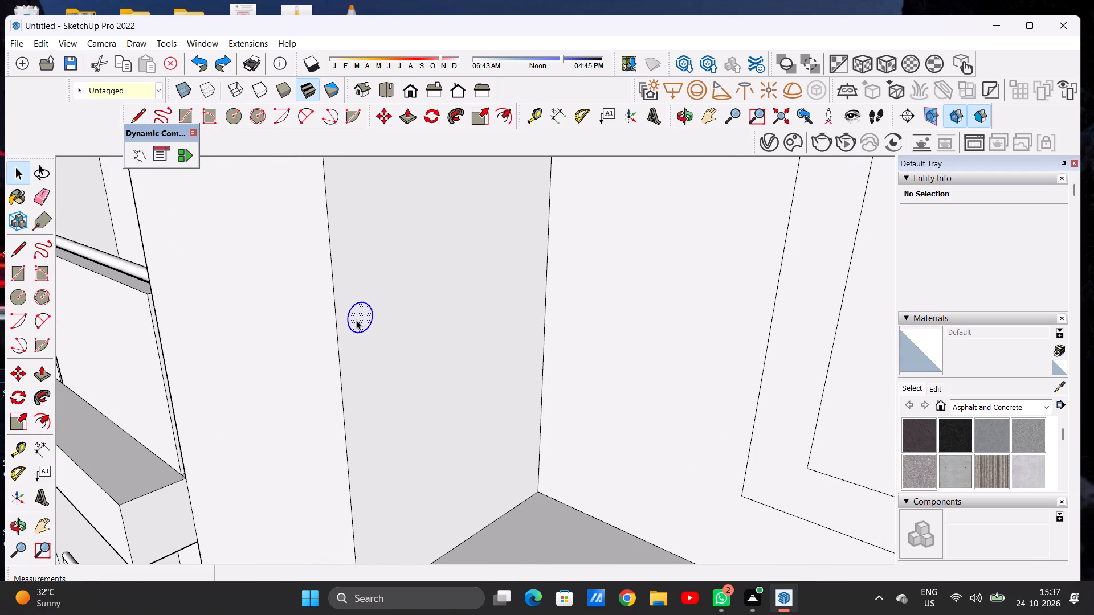
scroll(410, 358, "down", 11)
scroll(415, 334, "up", 1)
scroll(415, 334, "down", 6)
left_click(150, 345)
scroll(470, 348, "up", 8)
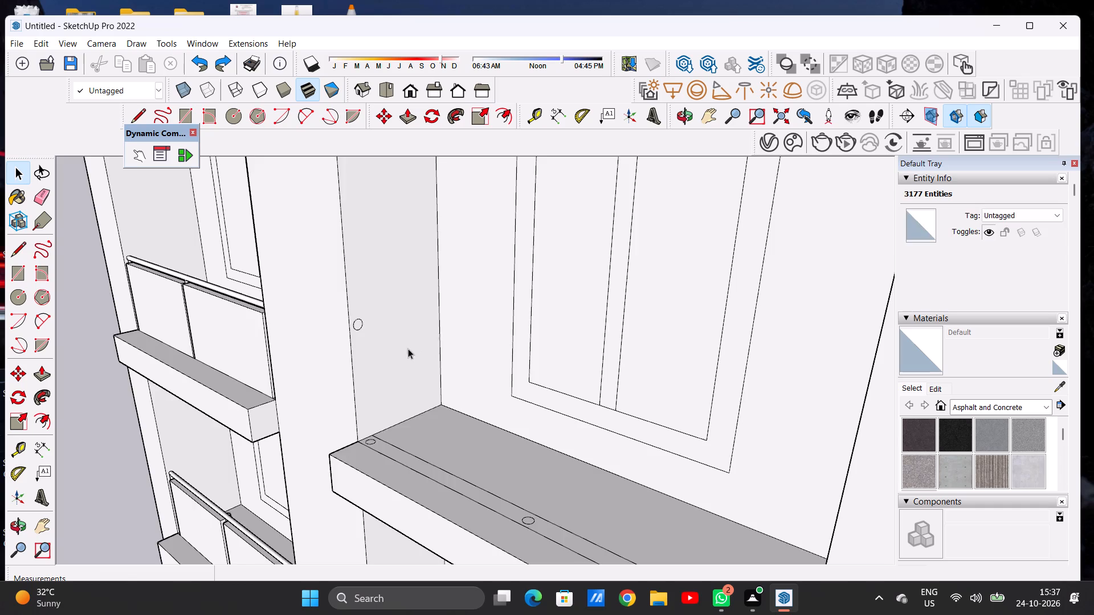
scroll(408, 348, "up", 6)
double_click(301, 297)
key("m")
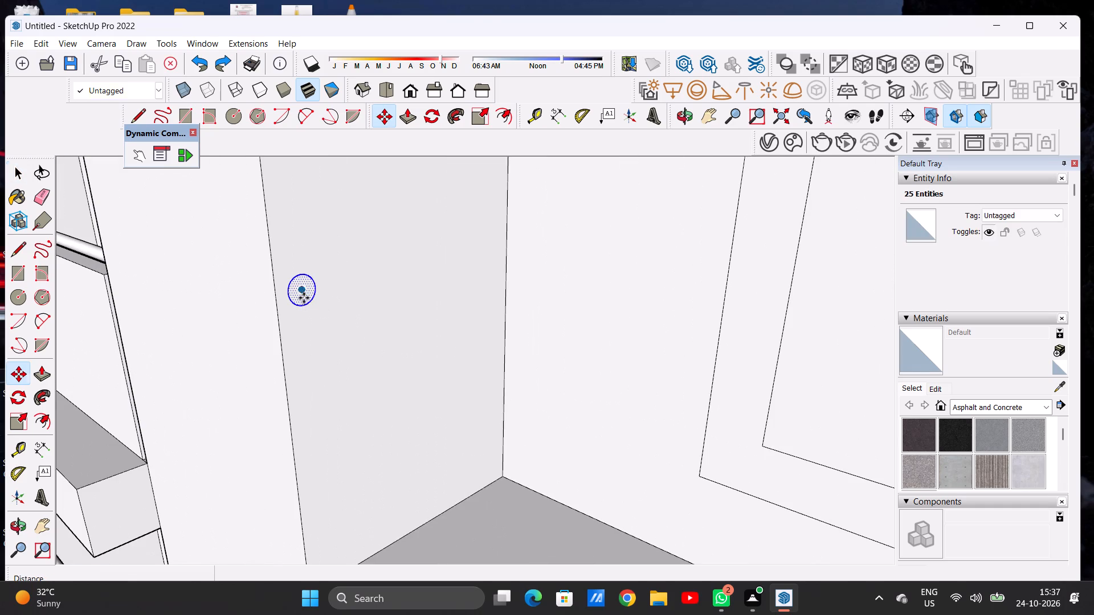
left_click(307, 306)
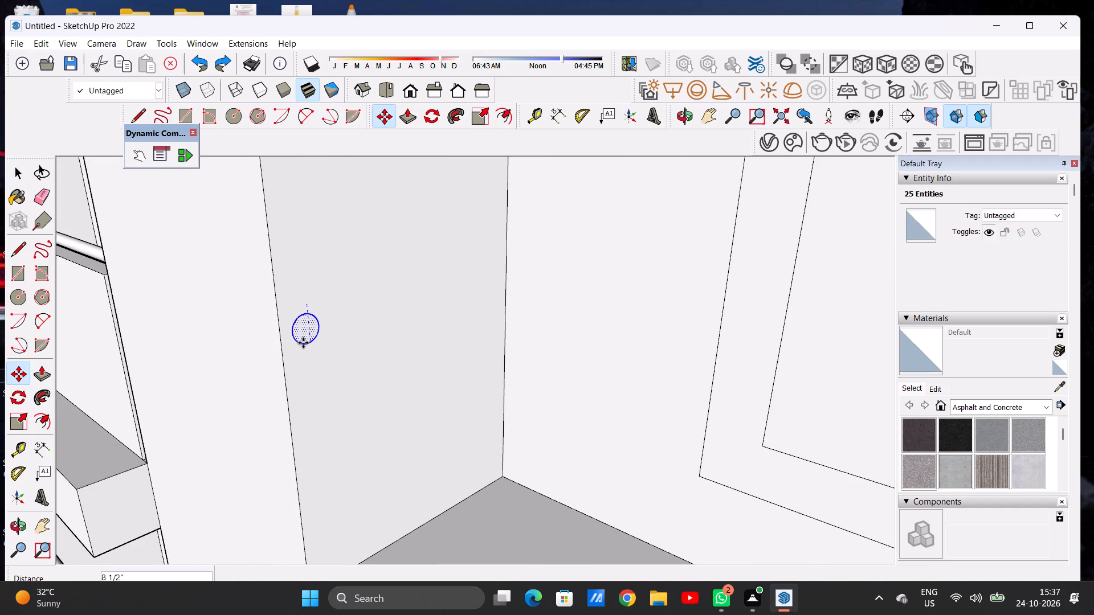
left_click(303, 343)
key("space")
scroll(407, 308, "down", 14)
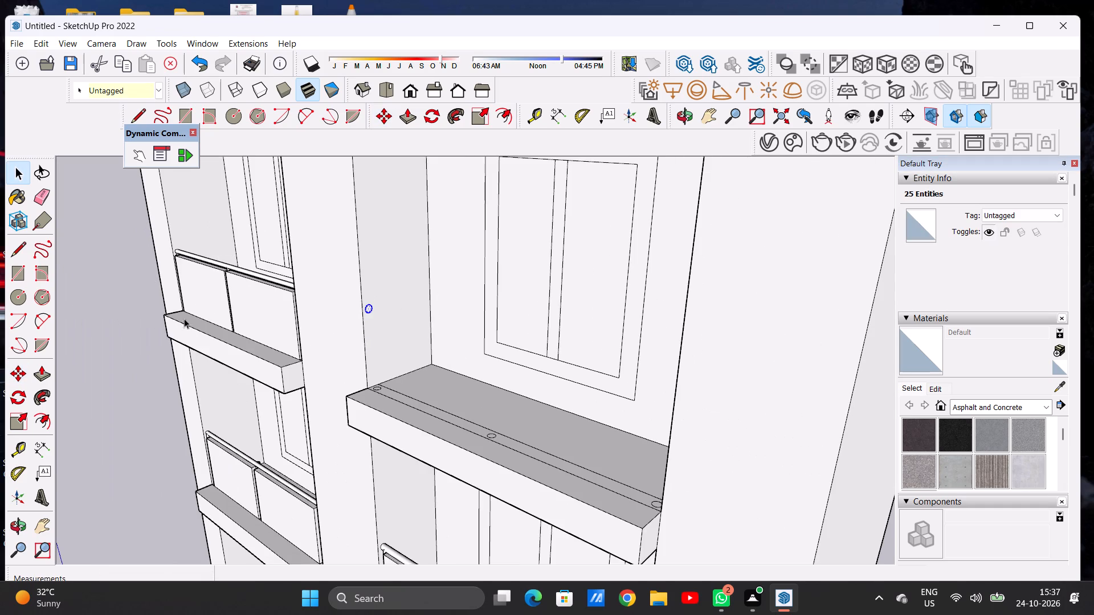
left_click(138, 331)
Extrude the lowered side-wall circle about 21' 8 1/8" into a round rail spanning the top-right balcony to the opposite wall.
scroll(256, 328, "down", 5)
middle_click_drag(298, 332, 386, 326)
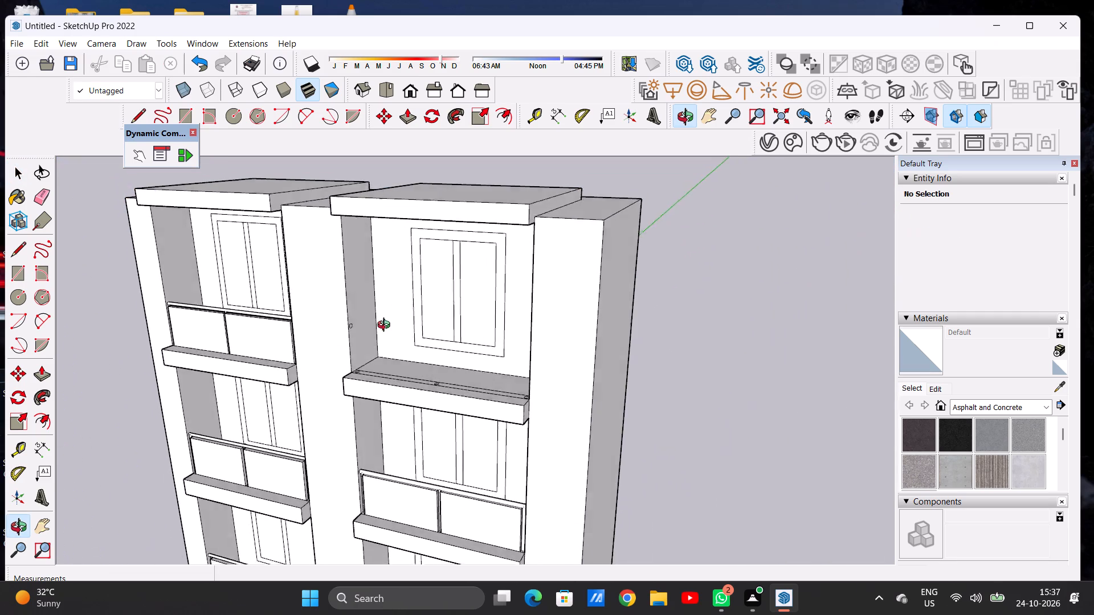
middle_click_drag(386, 326, 367, 331)
scroll(346, 338, "up", 13)
key("l")
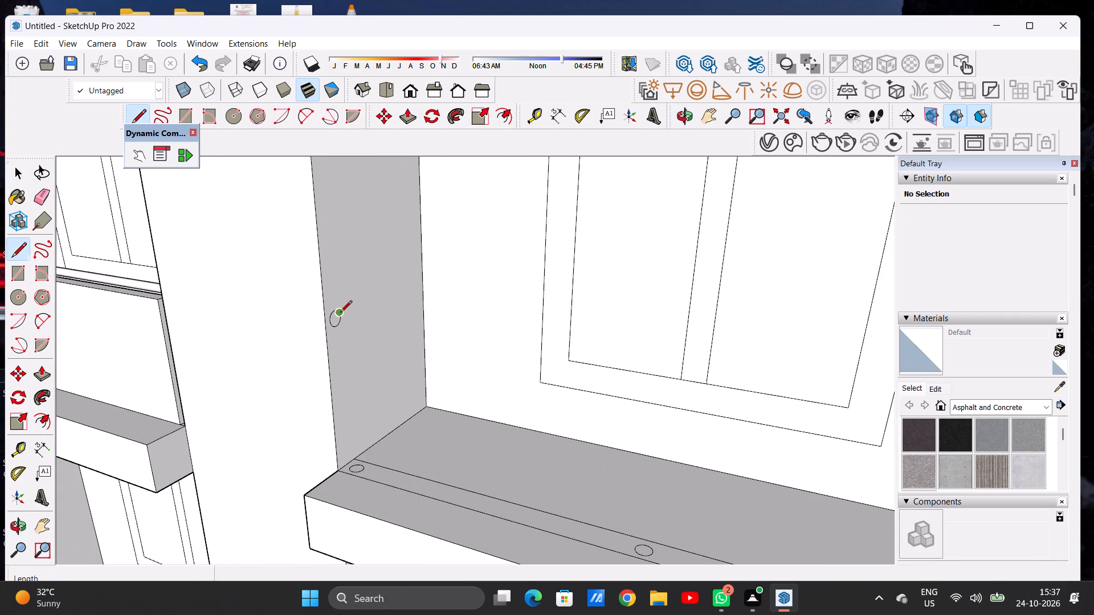
key("space")
type("P")
scroll(337, 306, "up", 9)
scroll(336, 313, "down", 1)
scroll(336, 313, "up", 1)
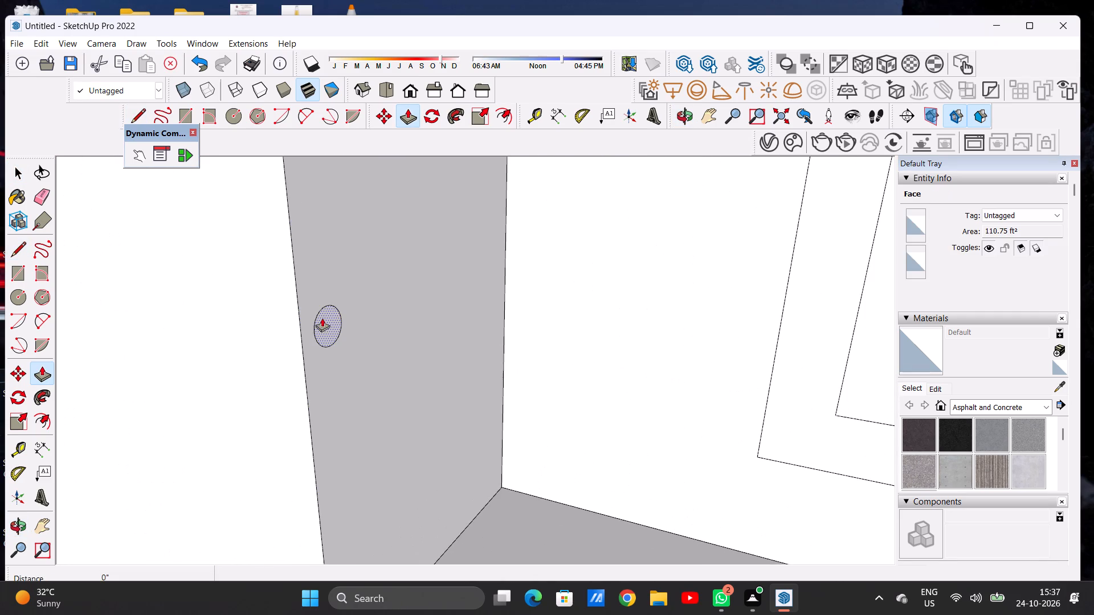
left_click(324, 325)
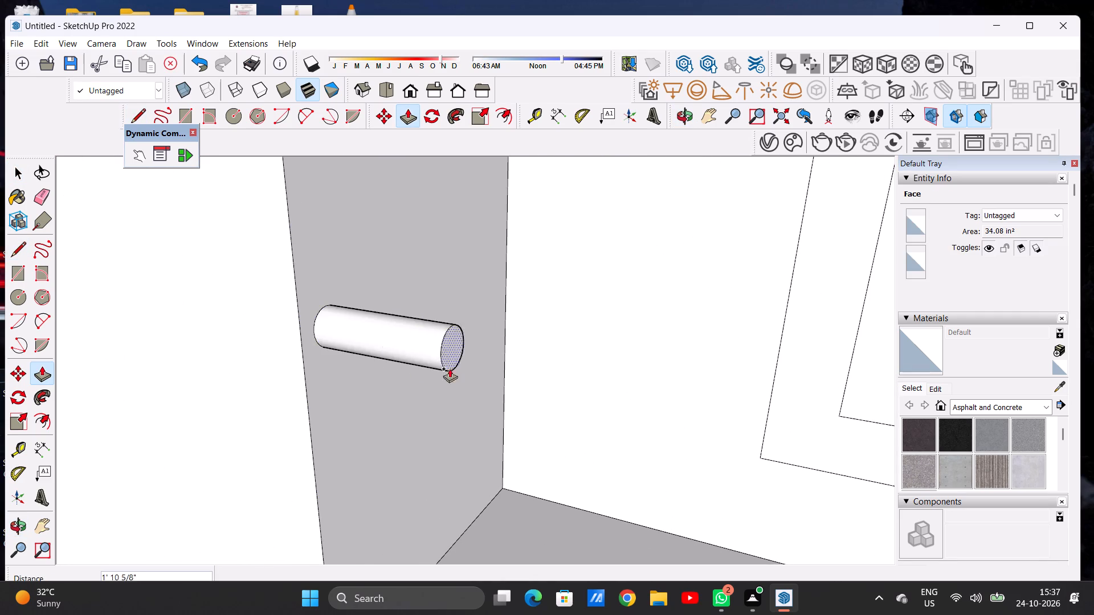
scroll(425, 362, "down", 2)
scroll(425, 362, "up", 1)
scroll(425, 362, "down", 9)
scroll(391, 347, "up", 1)
scroll(391, 347, "down", 1)
scroll(391, 347, "up", 1)
scroll(391, 347, "down", 19)
middle_click_drag(506, 350, 630, 327)
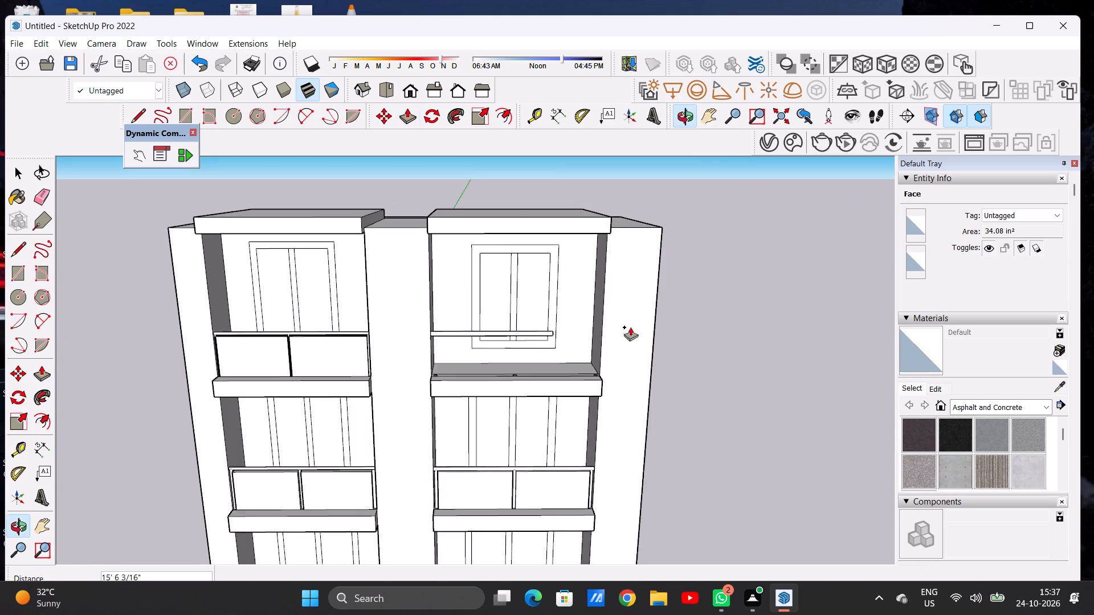
scroll(599, 334, "up", 14)
left_click(602, 315)
scroll(586, 368, "down", 4)
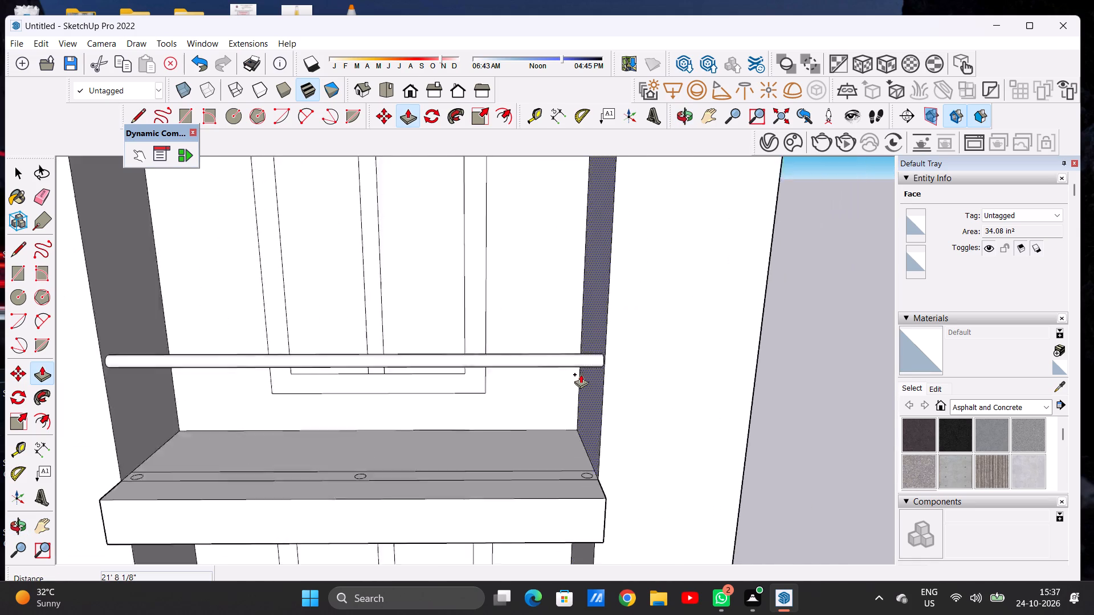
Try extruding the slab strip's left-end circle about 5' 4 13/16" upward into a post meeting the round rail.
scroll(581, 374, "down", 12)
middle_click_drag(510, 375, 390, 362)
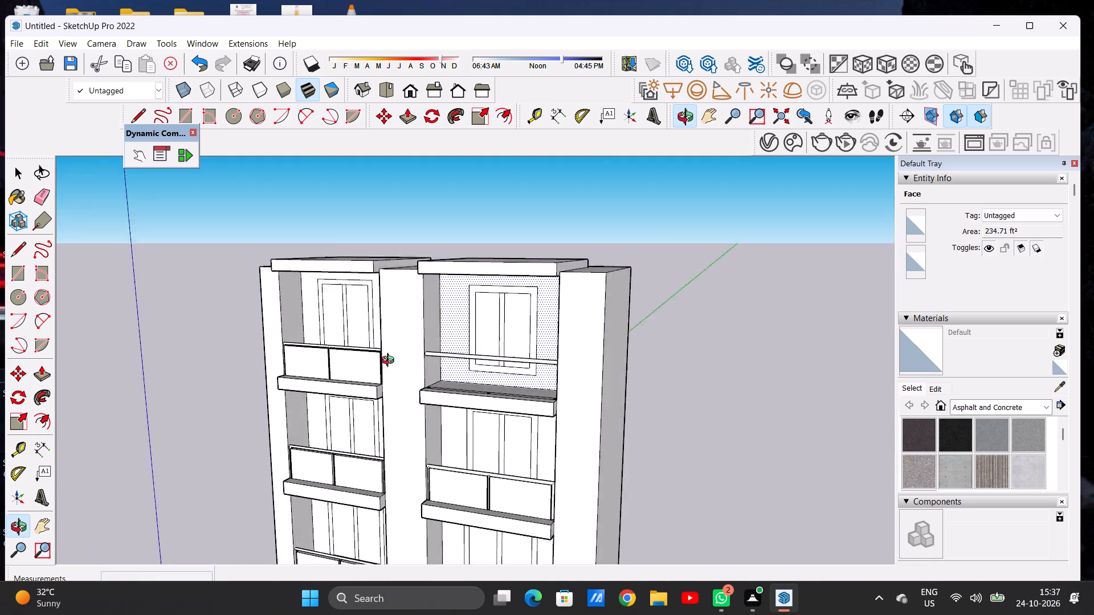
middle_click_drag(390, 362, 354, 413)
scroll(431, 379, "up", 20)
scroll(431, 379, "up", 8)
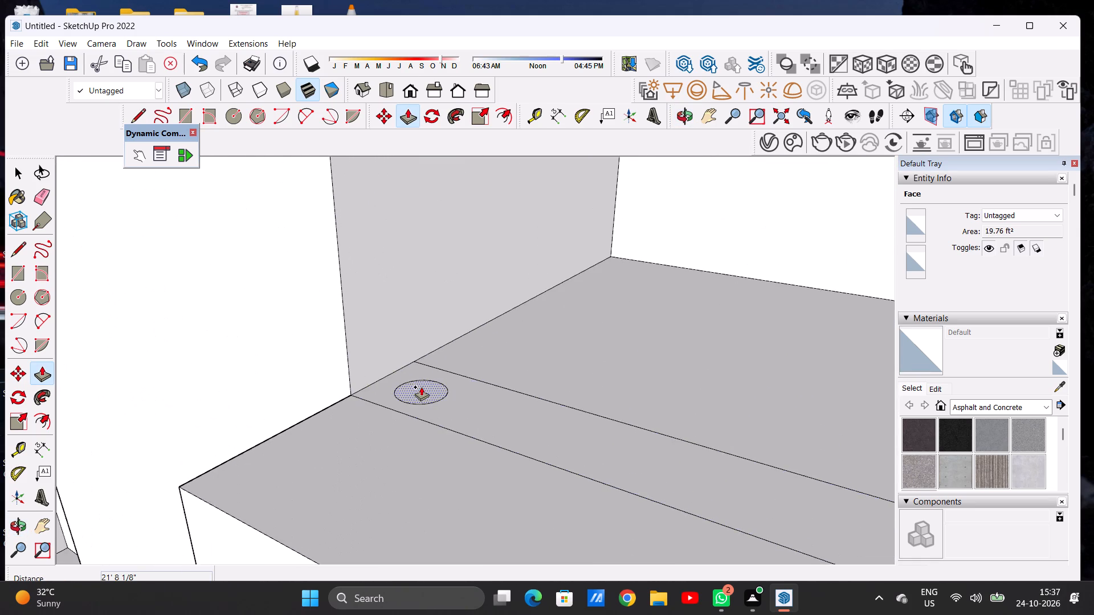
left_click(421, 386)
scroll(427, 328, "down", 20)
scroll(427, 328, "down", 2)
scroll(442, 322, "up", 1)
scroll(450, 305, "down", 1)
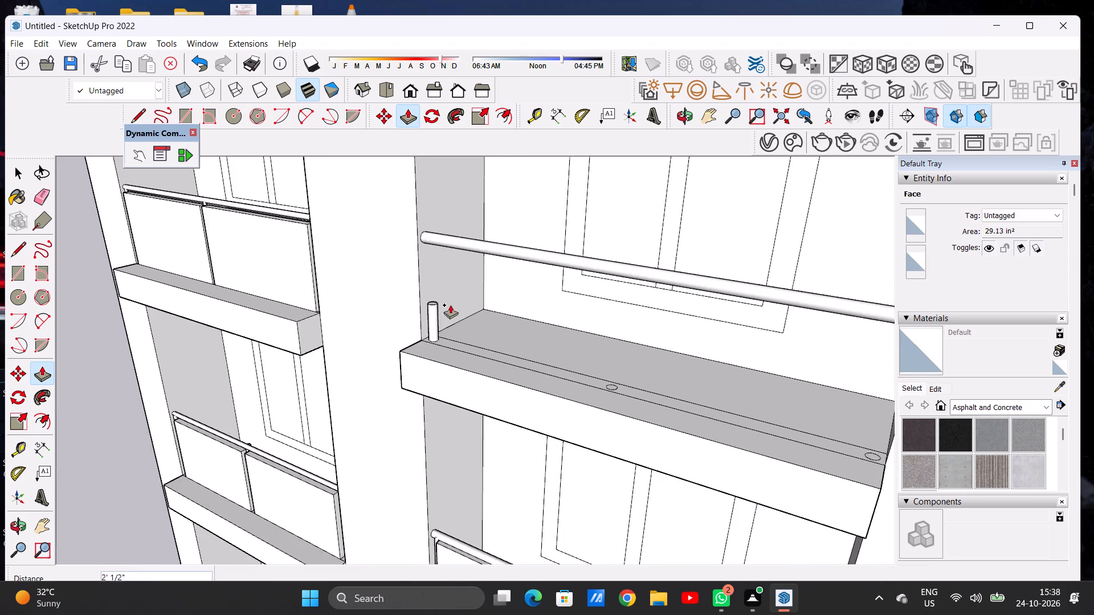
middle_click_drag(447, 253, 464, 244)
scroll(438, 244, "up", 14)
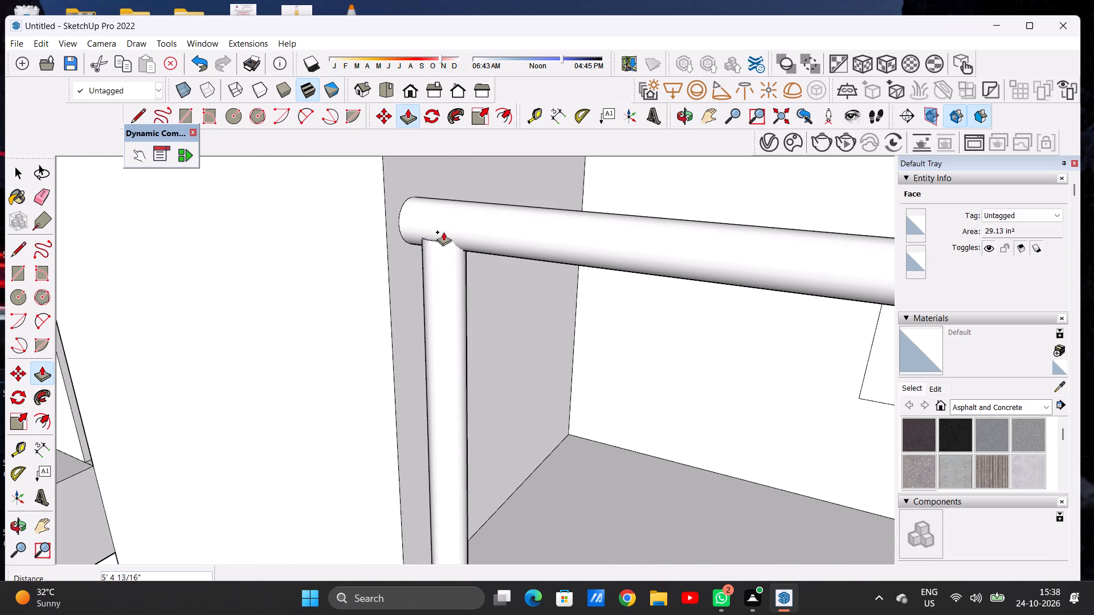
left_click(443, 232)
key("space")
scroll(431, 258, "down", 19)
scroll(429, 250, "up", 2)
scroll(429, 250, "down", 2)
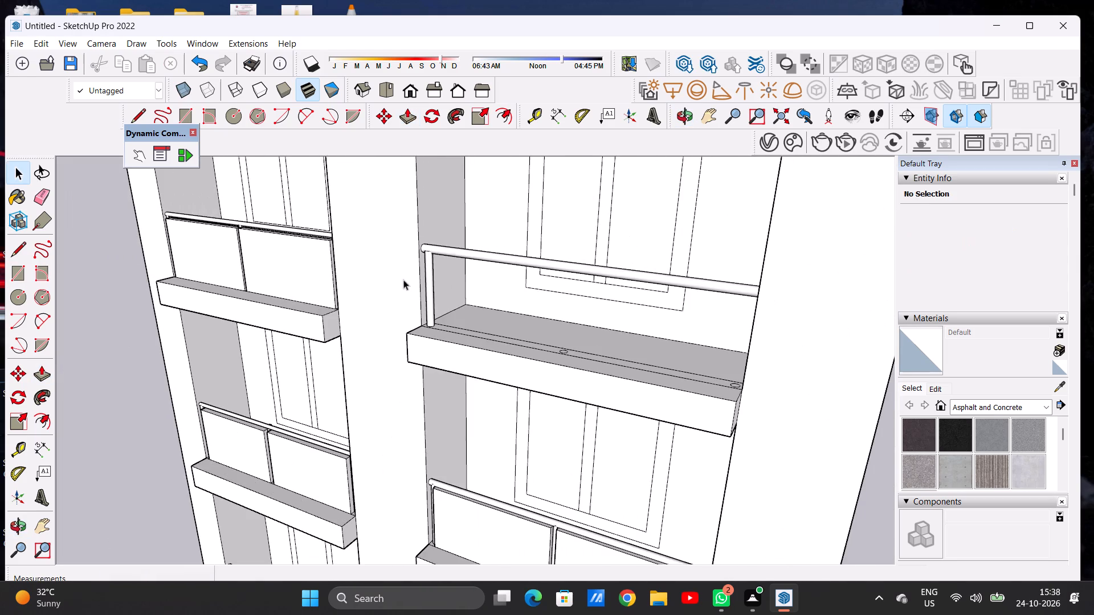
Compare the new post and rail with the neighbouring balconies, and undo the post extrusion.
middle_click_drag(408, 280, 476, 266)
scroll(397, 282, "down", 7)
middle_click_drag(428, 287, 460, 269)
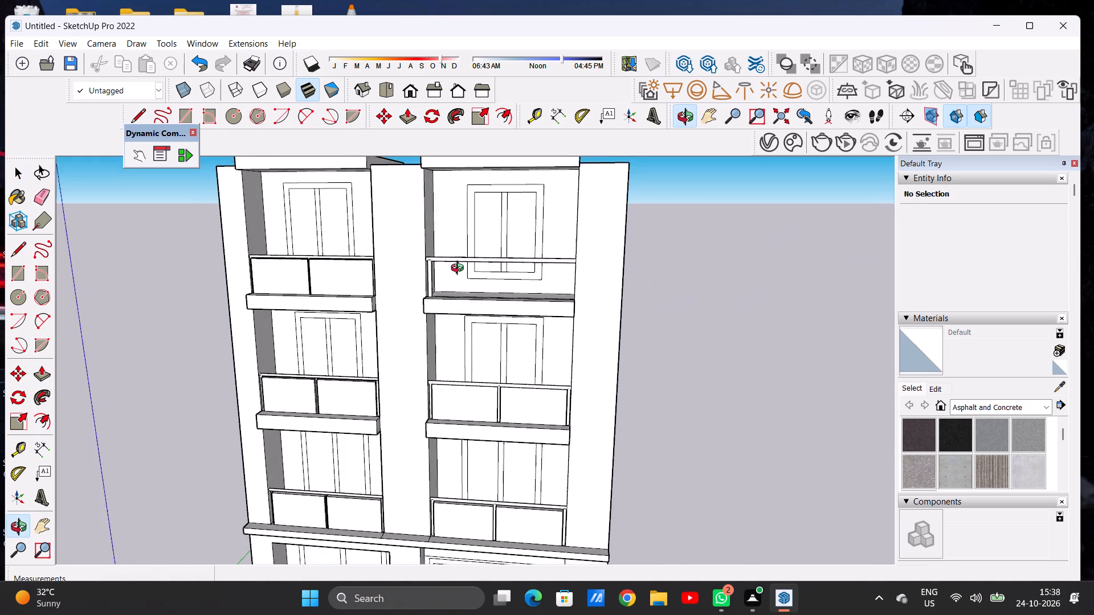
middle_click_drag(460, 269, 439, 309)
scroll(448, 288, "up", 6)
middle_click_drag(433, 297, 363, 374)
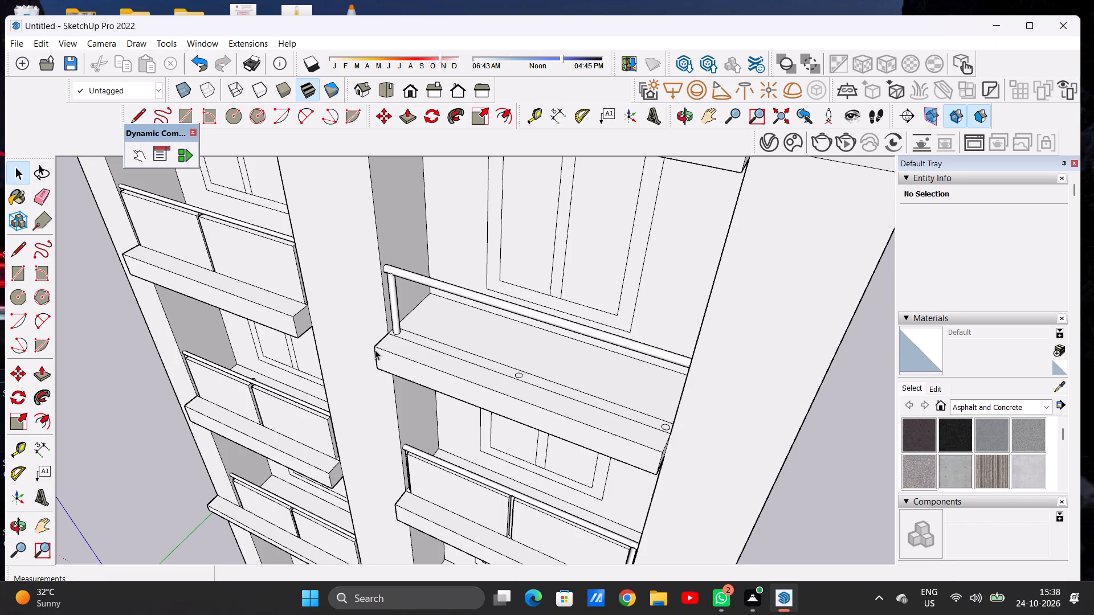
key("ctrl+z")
Replace the left-end circle on the balcony slab's strip with a smaller circle of about 20 in².
scroll(402, 353, "up", 14)
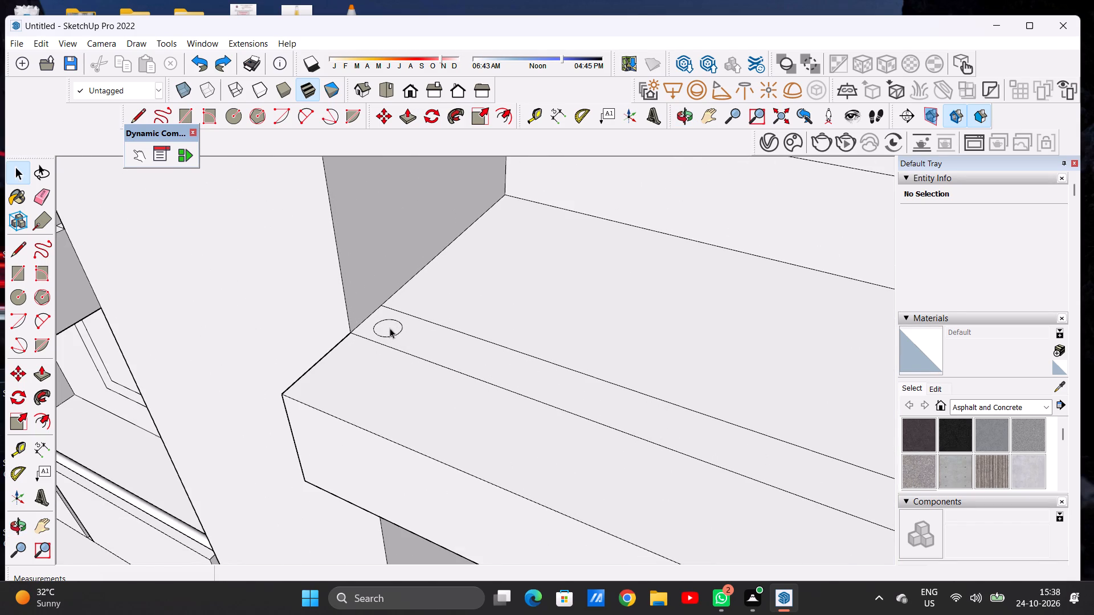
double_click(390, 328)
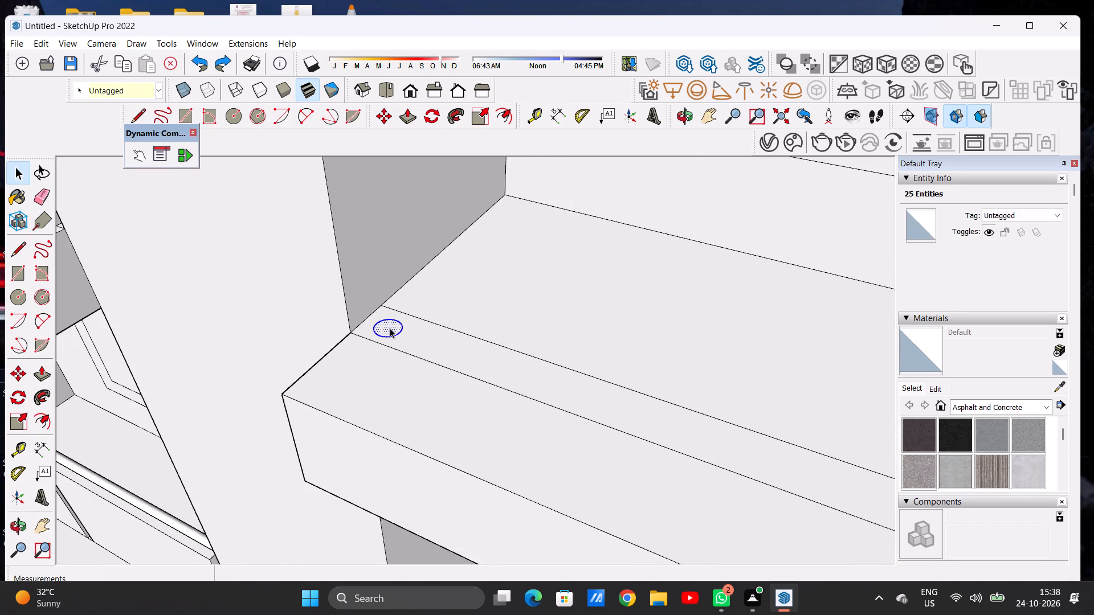
key("Delete")
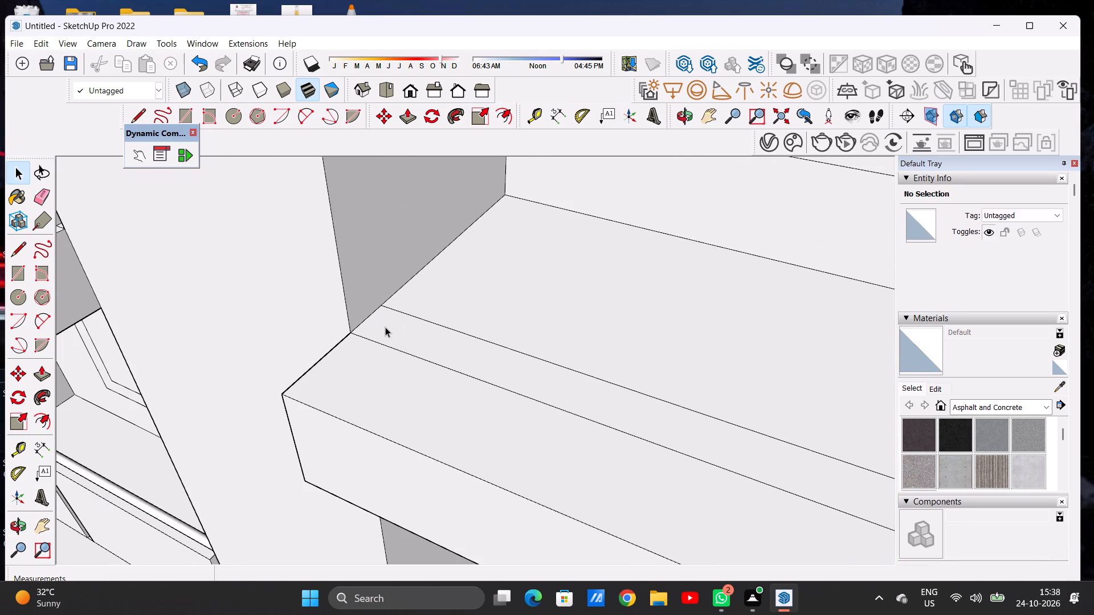
key("c")
left_click(385, 327)
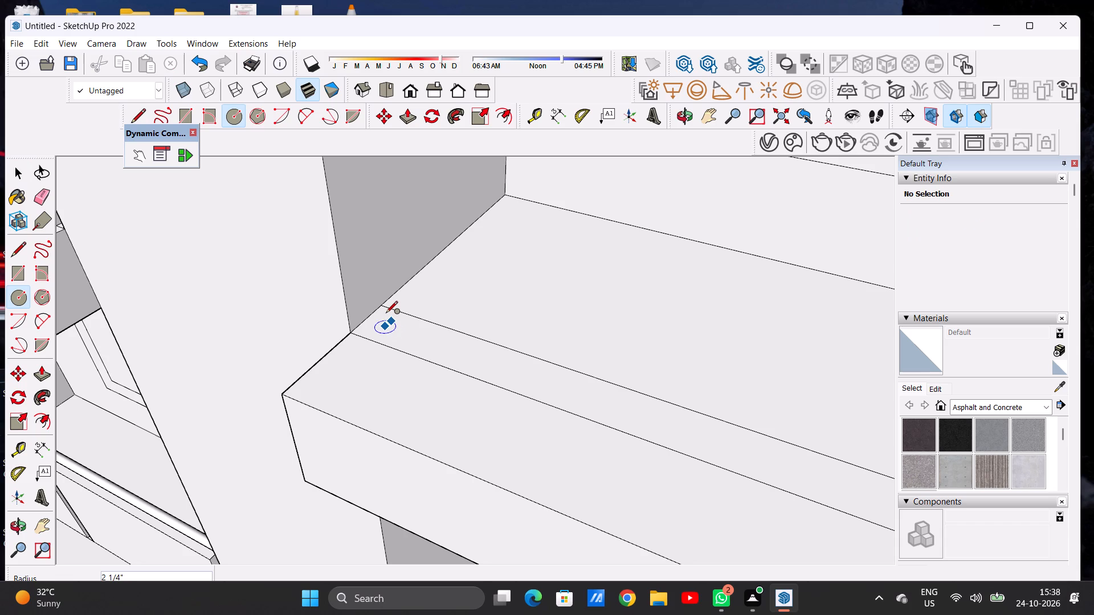
left_click(386, 314)
key("space")
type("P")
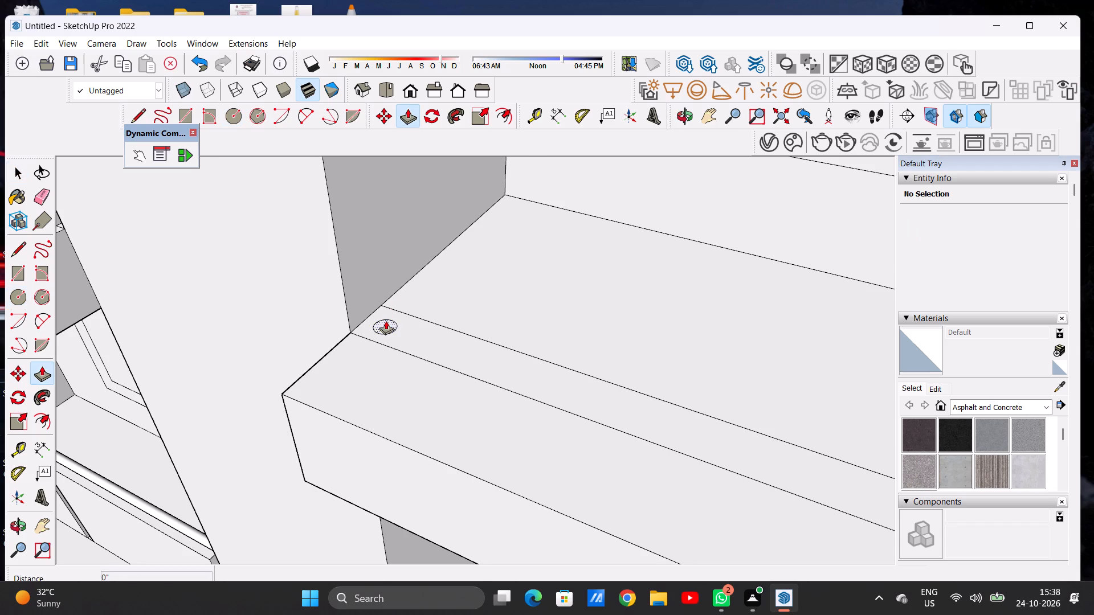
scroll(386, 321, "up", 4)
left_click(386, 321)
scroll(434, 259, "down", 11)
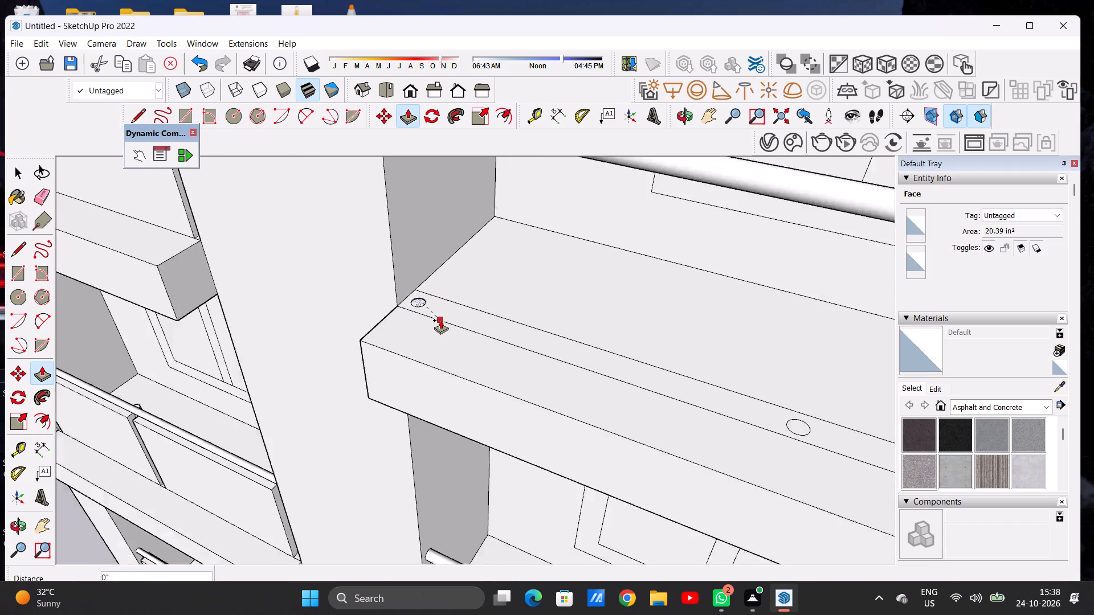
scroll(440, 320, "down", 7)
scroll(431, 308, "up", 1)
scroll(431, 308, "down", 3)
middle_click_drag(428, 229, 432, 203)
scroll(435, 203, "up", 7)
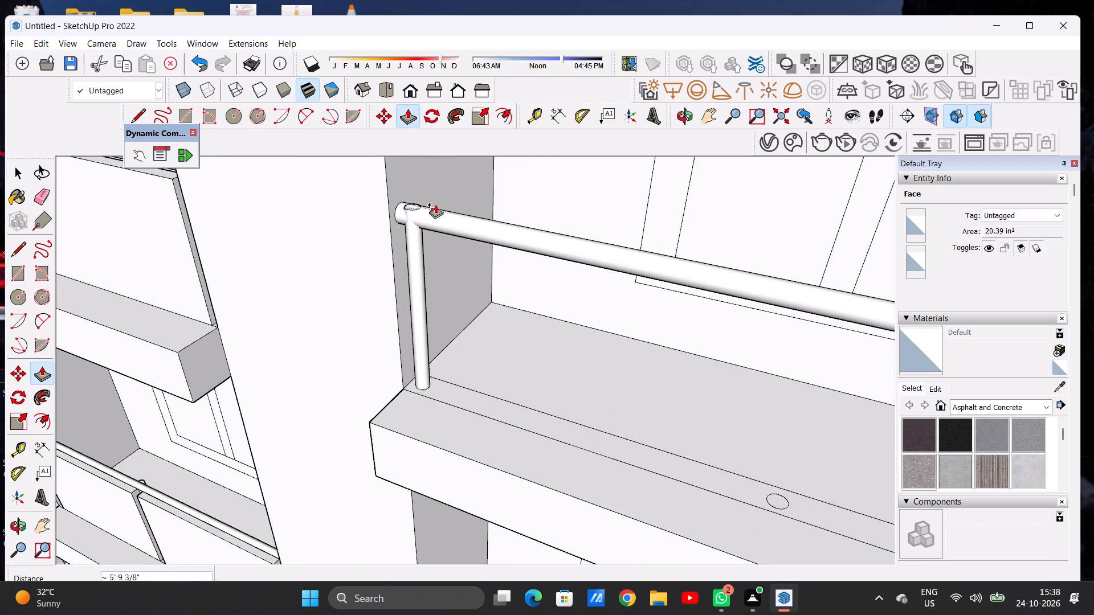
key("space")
Delete the old middle and right-end circles from the strip on the top-right balcony slab.
scroll(419, 310, "down", 17)
middle_click_drag(468, 329, 484, 426)
scroll(483, 384, "up", 4)
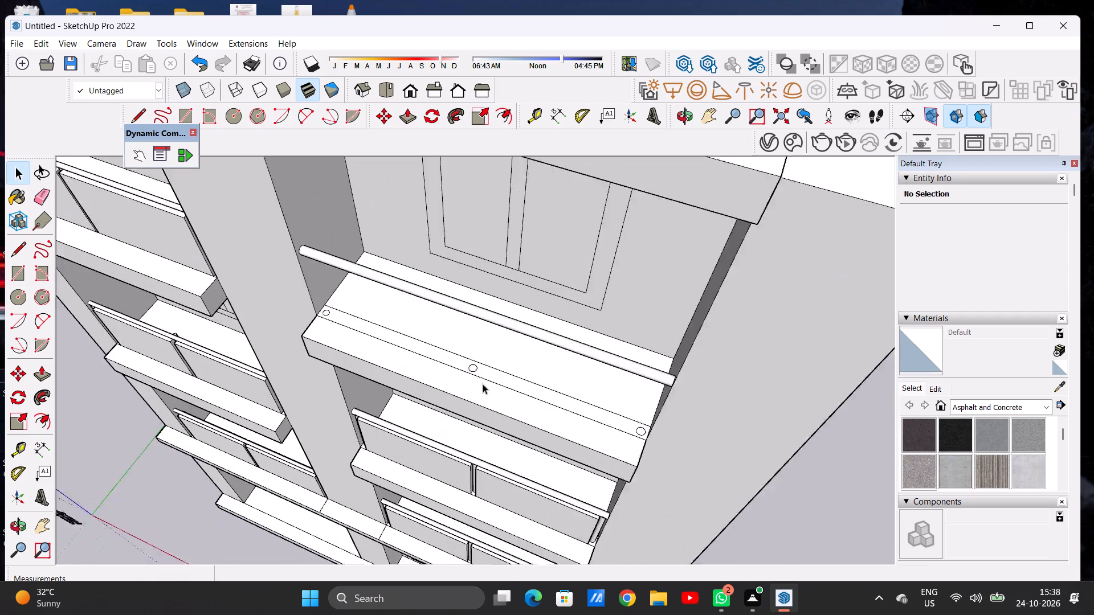
scroll(483, 384, "up", 19)
double_click(471, 374)
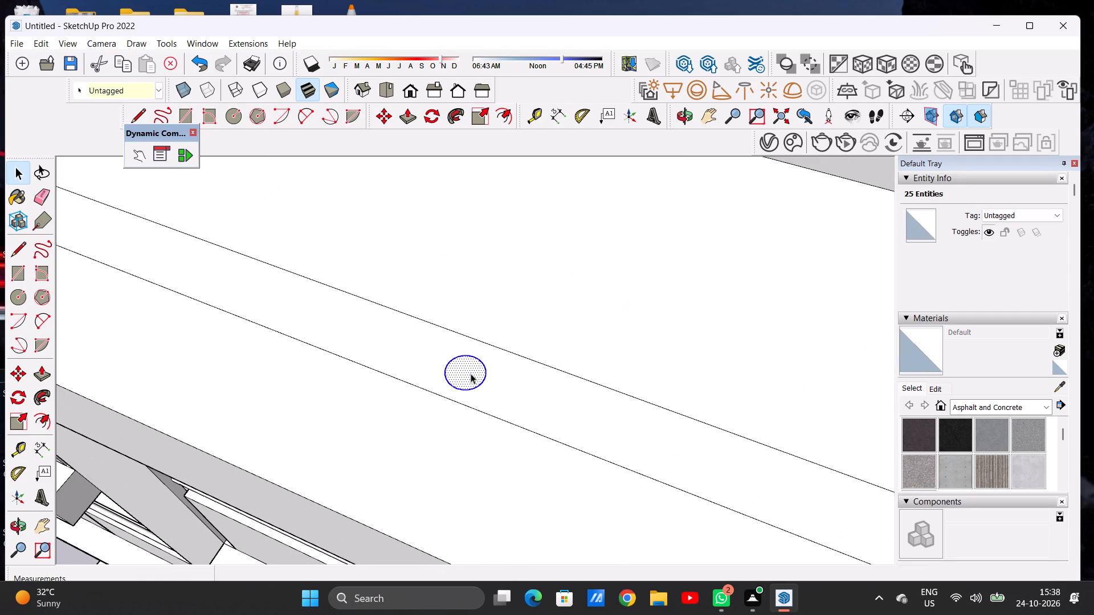
key("Delete")
scroll(456, 349, "down", 16)
scroll(628, 394, "up", 8)
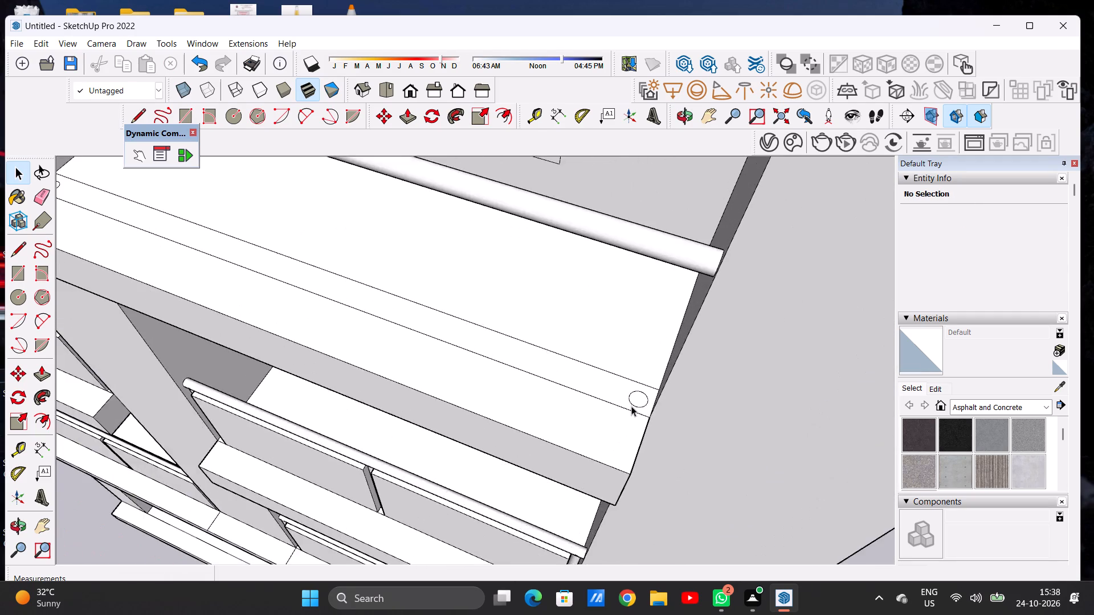
scroll(631, 406, "up", 6)
scroll(631, 404, "down", 1)
double_click(641, 389)
key("Delete")
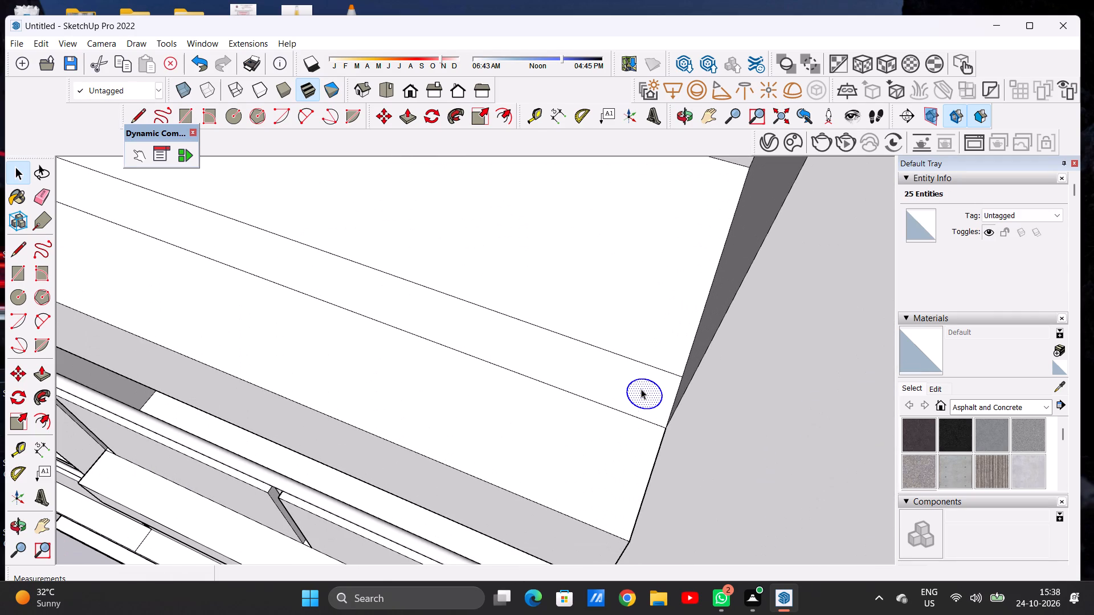
Copy the small circle from the slab strip's left end about 20' 10" along the strip to its right end.
scroll(641, 389, "down", 10)
scroll(644, 392, "up", 1)
scroll(650, 391, "down", 7)
middle_click_drag(410, 325, 484, 330)
middle_click_drag(492, 335, 540, 371)
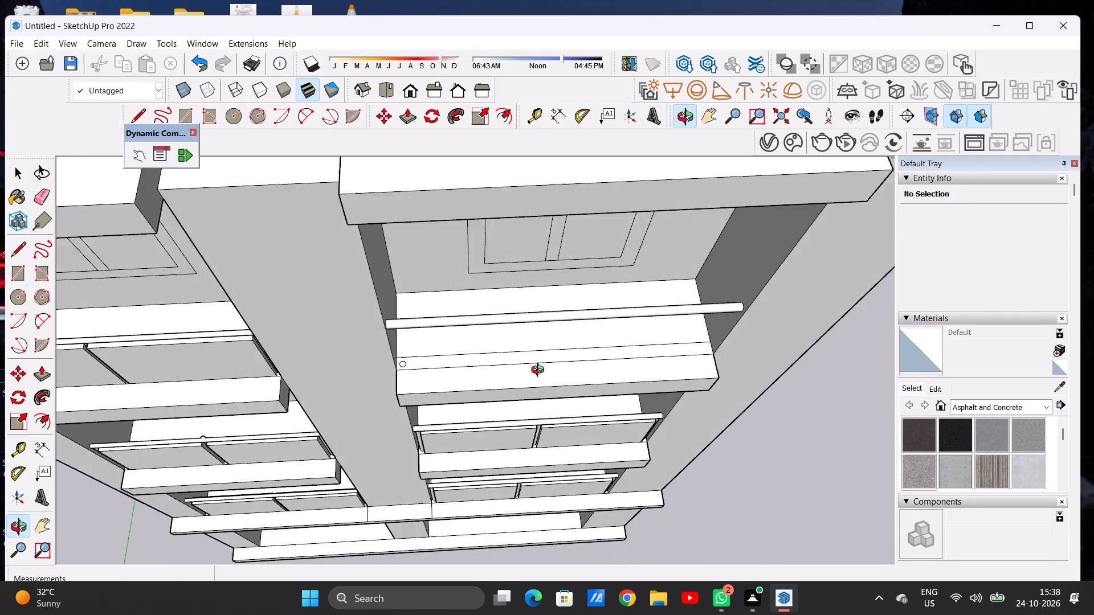
middle_click_drag(540, 371, 505, 371)
scroll(522, 375, "up", 6)
scroll(255, 334, "up", 3)
scroll(260, 338, "down", 1)
scroll(260, 338, "up", 8)
double_click(290, 349)
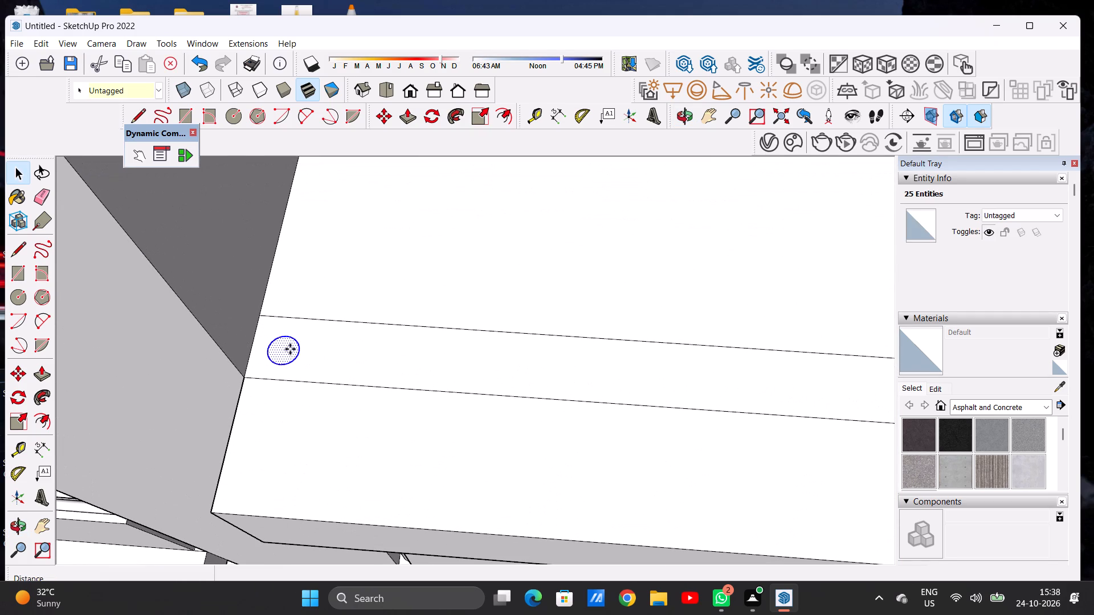
key("m")
left_click(297, 354)
scroll(309, 342, "down", 5)
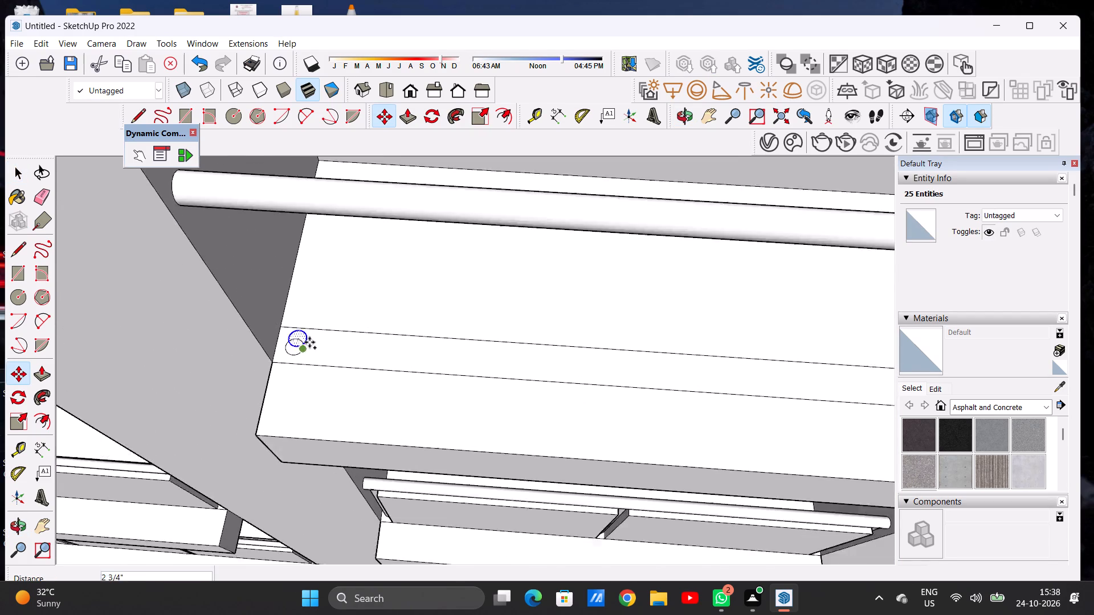
scroll(309, 342, "down", 11)
scroll(631, 363, "up", 6)
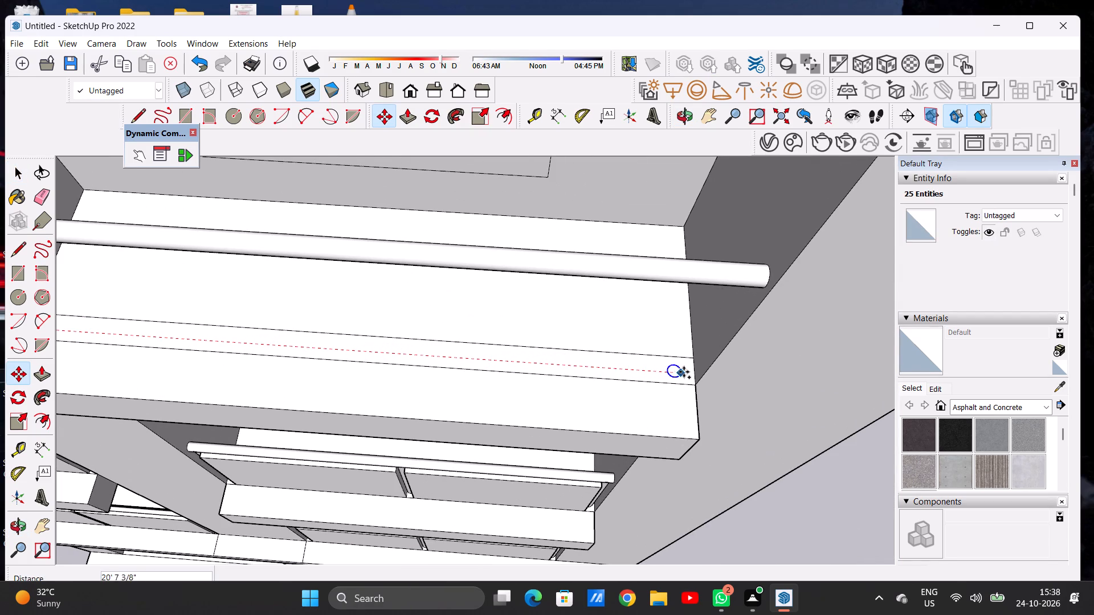
left_click(689, 368)
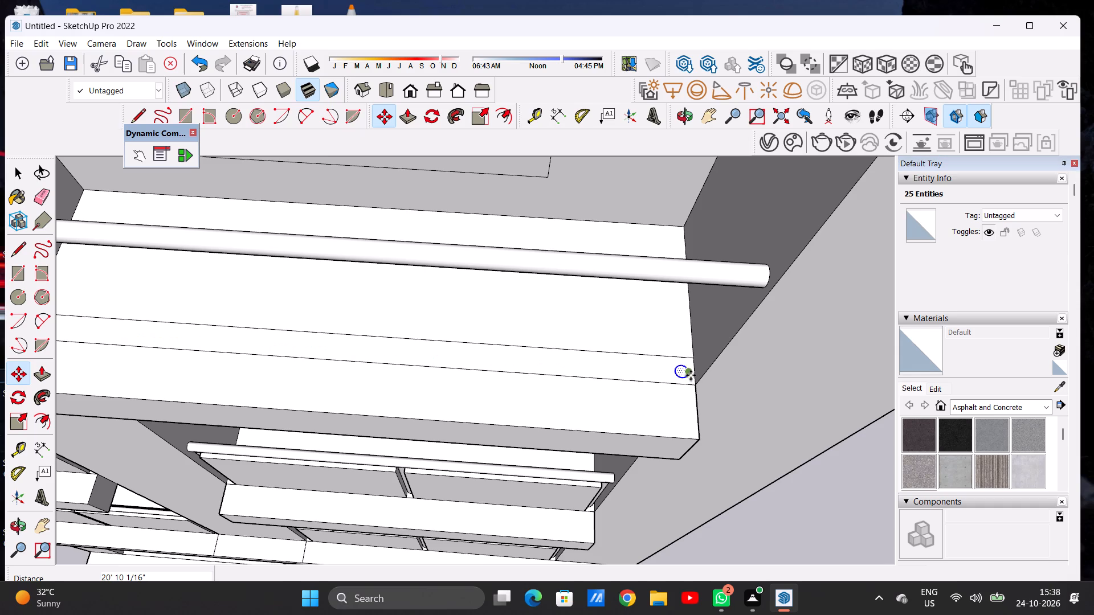
Copy the right-end circle about 10' 3" back along the strip to the middle of the balcony slab.
left_click(687, 377)
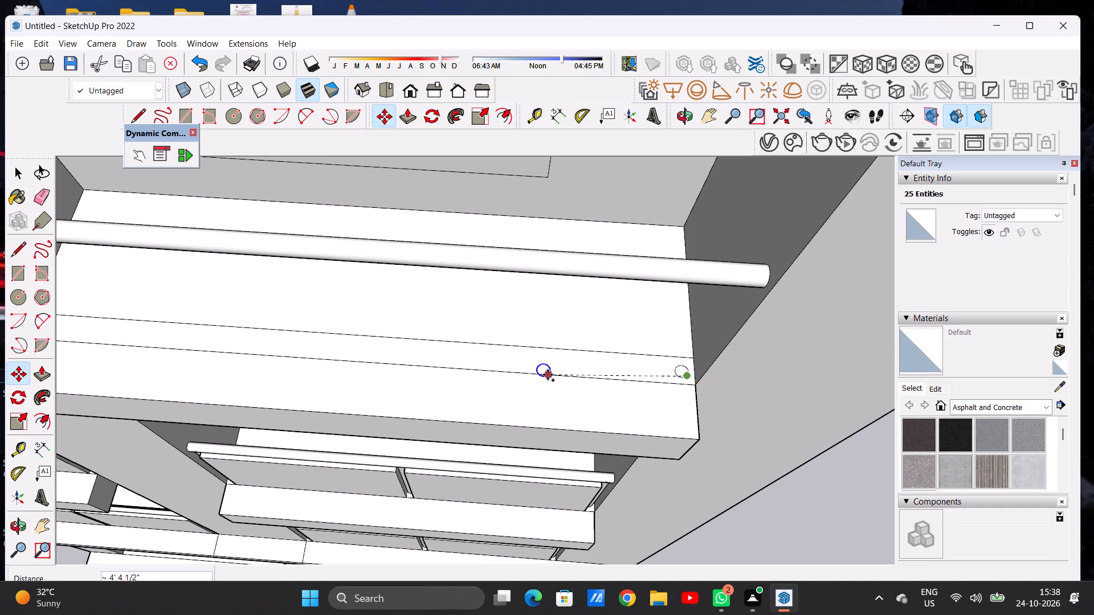
scroll(652, 362, "down", 6)
scroll(513, 359, "up", 4)
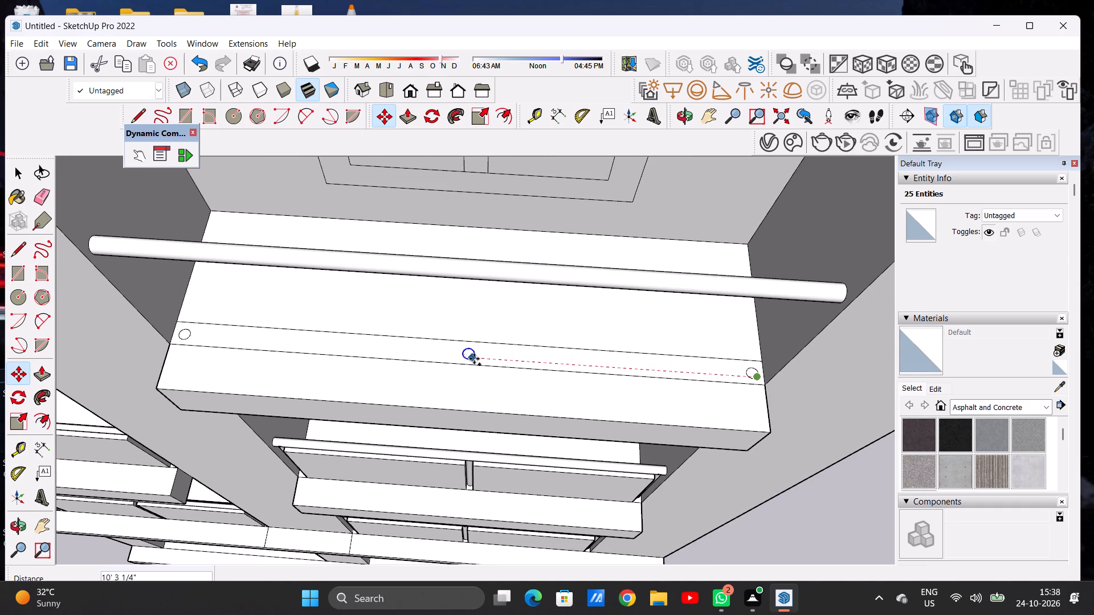
left_click(464, 358)
key("space")
scroll(489, 359, "down", 8)
scroll(492, 351, "up", 1)
scroll(499, 338, "down", 5)
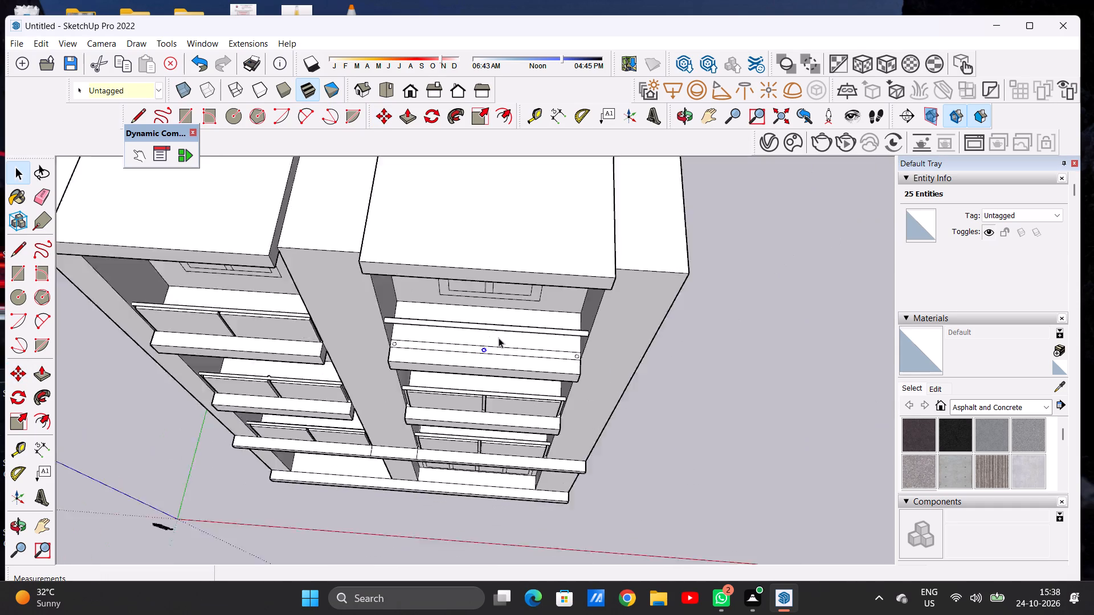
scroll(499, 338, "down", 4)
left_click(672, 397)
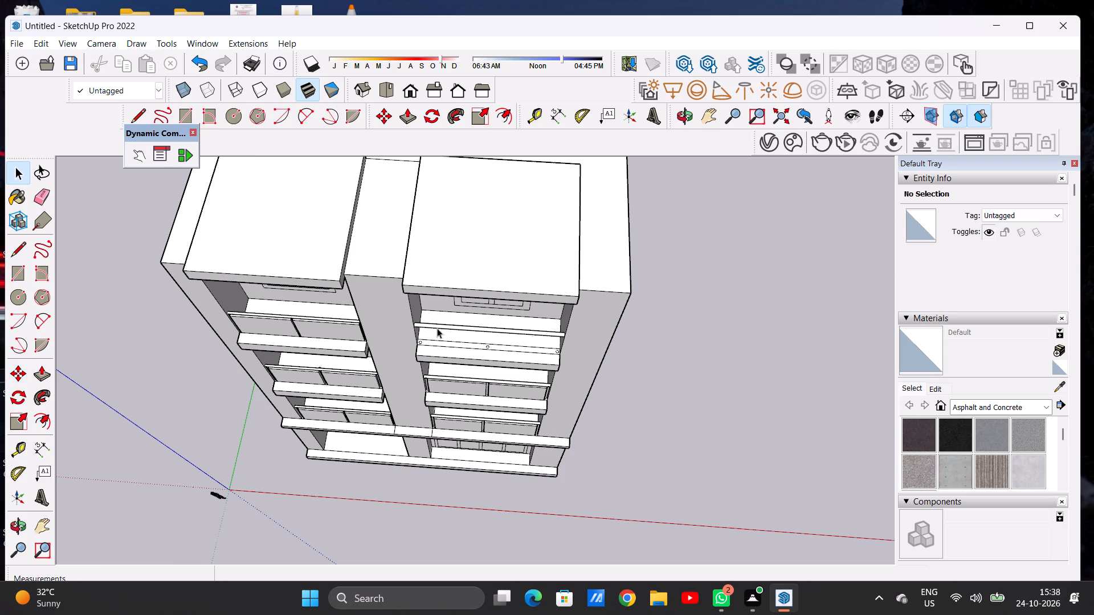
Extrude the strip's left-end circle about 5' 5" upward into a post that meets the round handrail.
scroll(422, 362, "down", 4)
scroll(458, 328, "up", 7)
middle_click_drag(446, 367, 313, 260)
scroll(340, 251, "up", 11)
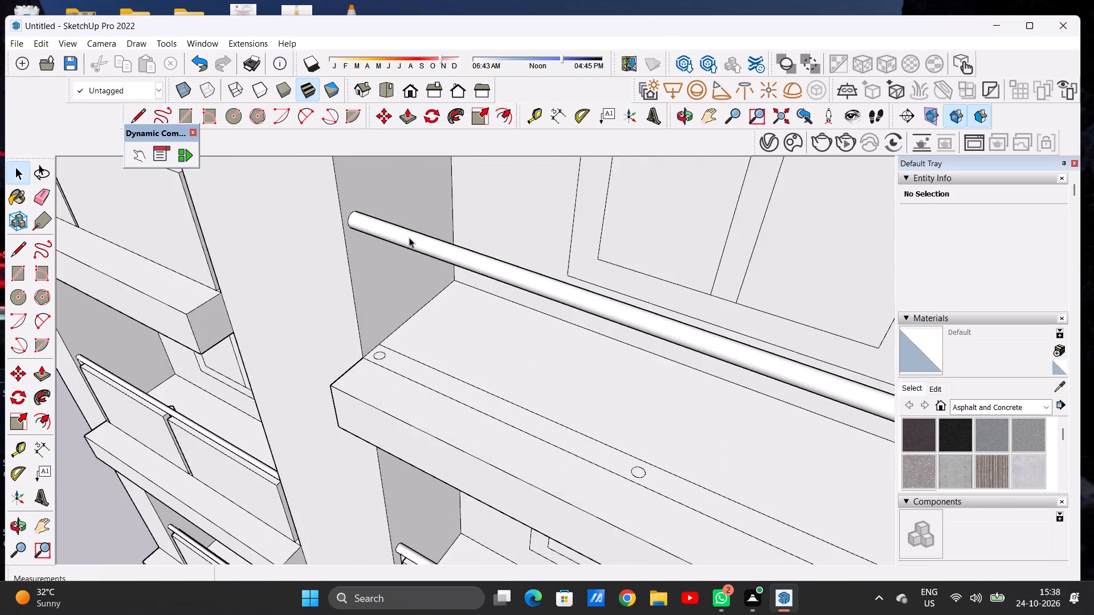
scroll(409, 237, "up", 7)
key("p")
scroll(363, 372, "up", 10)
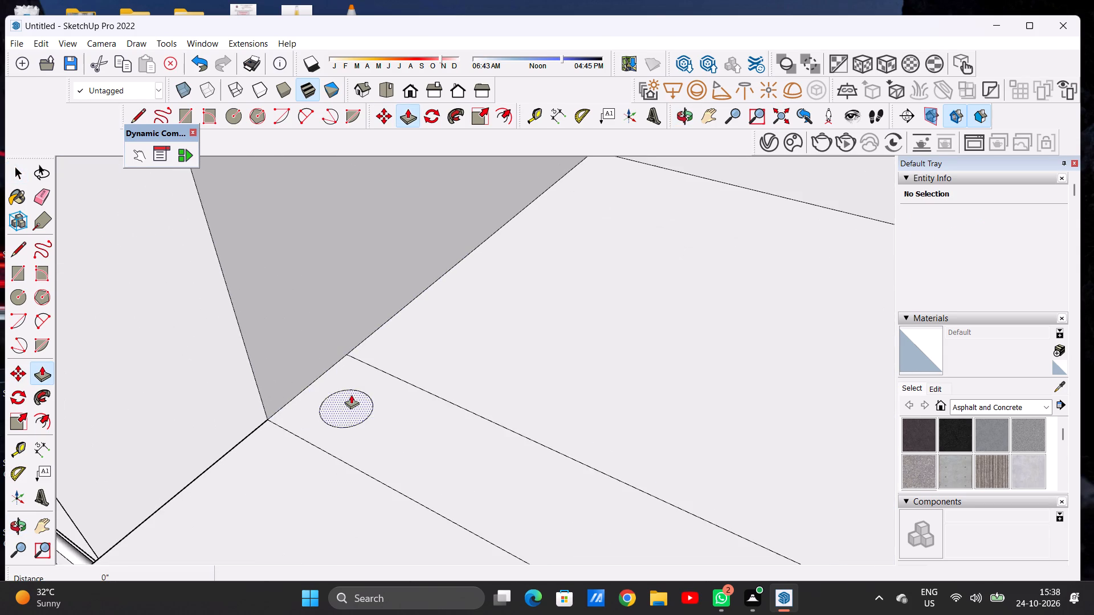
left_click(352, 403)
scroll(493, 319, "down", 4)
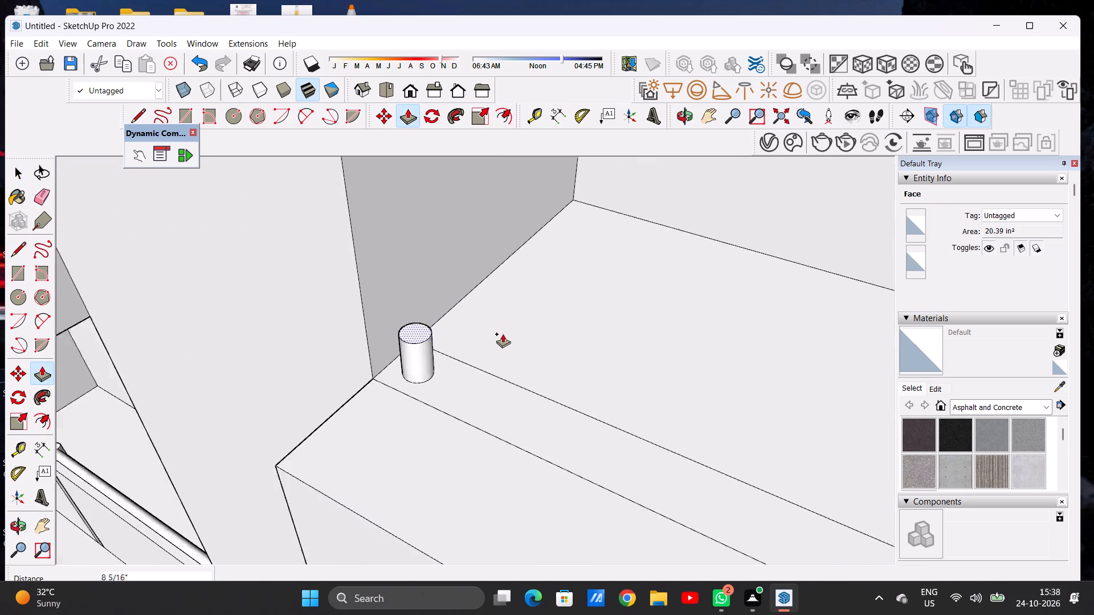
scroll(503, 334, "down", 17)
middle_click_drag(452, 284, 458, 236)
scroll(460, 236, "up", 7)
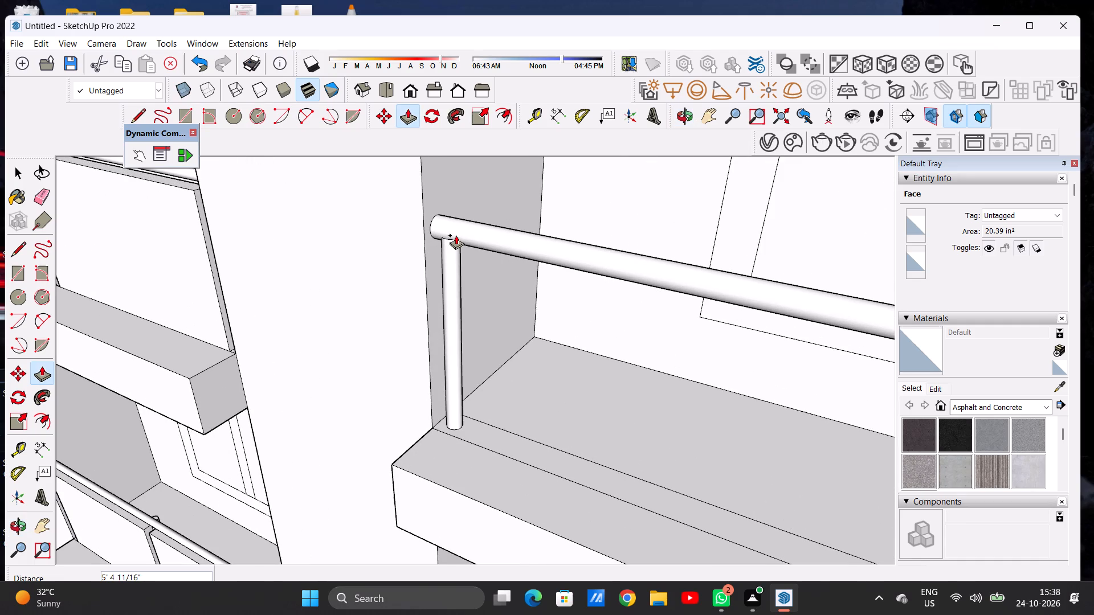
left_click(450, 227)
Extrude the strip's middle circle about 5' 5 11/16" upward into a post that meets the round handrail.
scroll(455, 288, "down", 8)
scroll(451, 292, "up", 1)
scroll(449, 286, "down", 6)
middle_click_drag(497, 341, 500, 380)
scroll(574, 394, "up", 10)
scroll(566, 392, "down", 1)
scroll(566, 392, "up", 6)
scroll(556, 391, "down", 1)
scroll(556, 391, "up", 1)
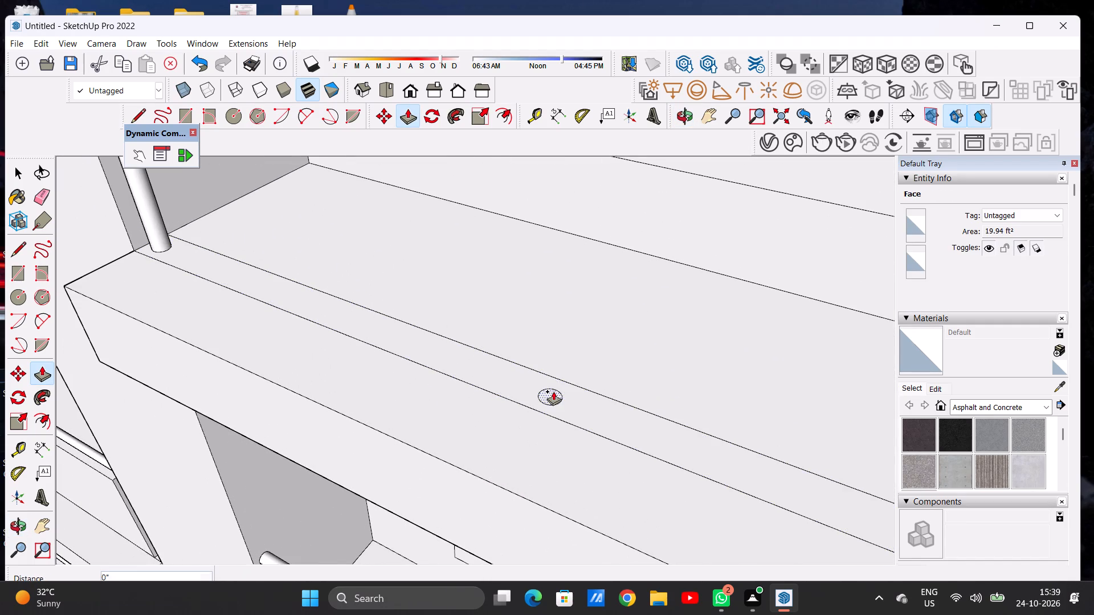
left_click(553, 391)
scroll(569, 325, "down", 19)
middle_click_drag(572, 273, 589, 240)
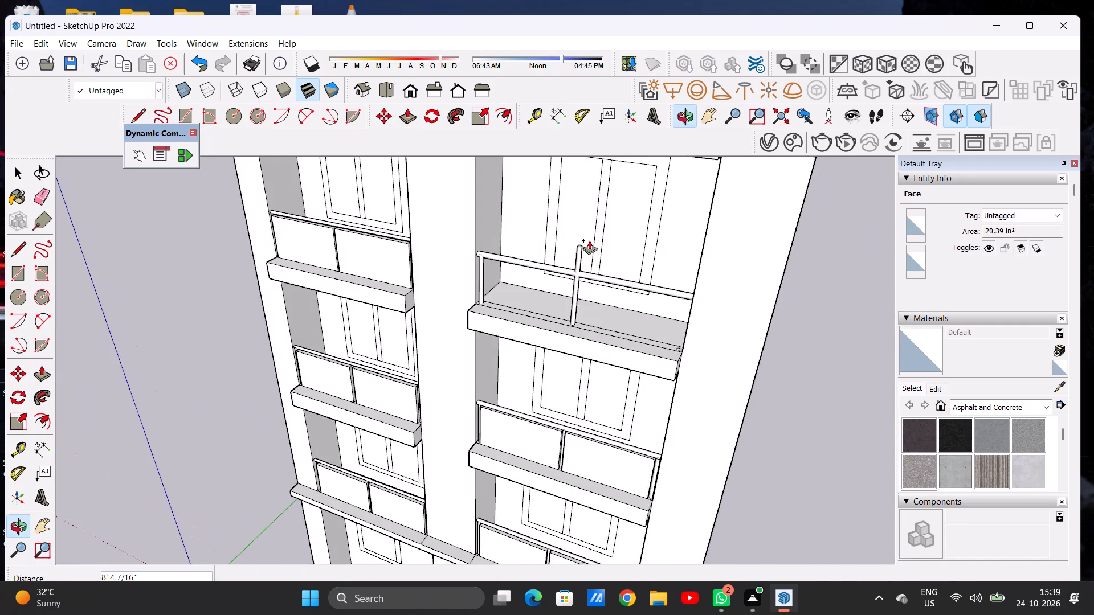
scroll(573, 300, "up", 3)
scroll(572, 321, "down", 2)
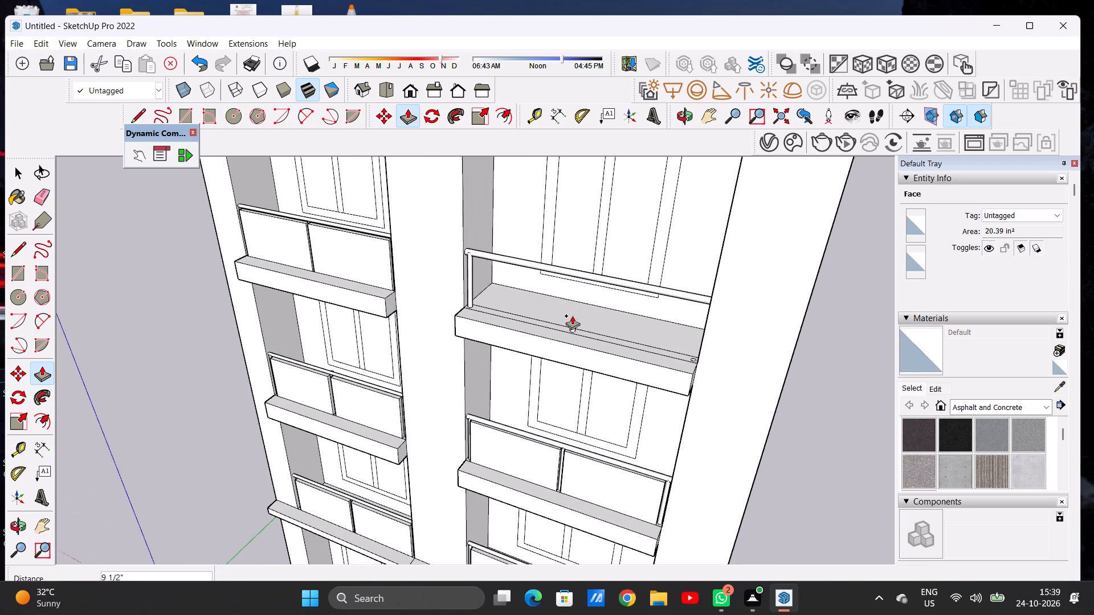
middle_click_drag(593, 289, 608, 270)
scroll(582, 266, "up", 13)
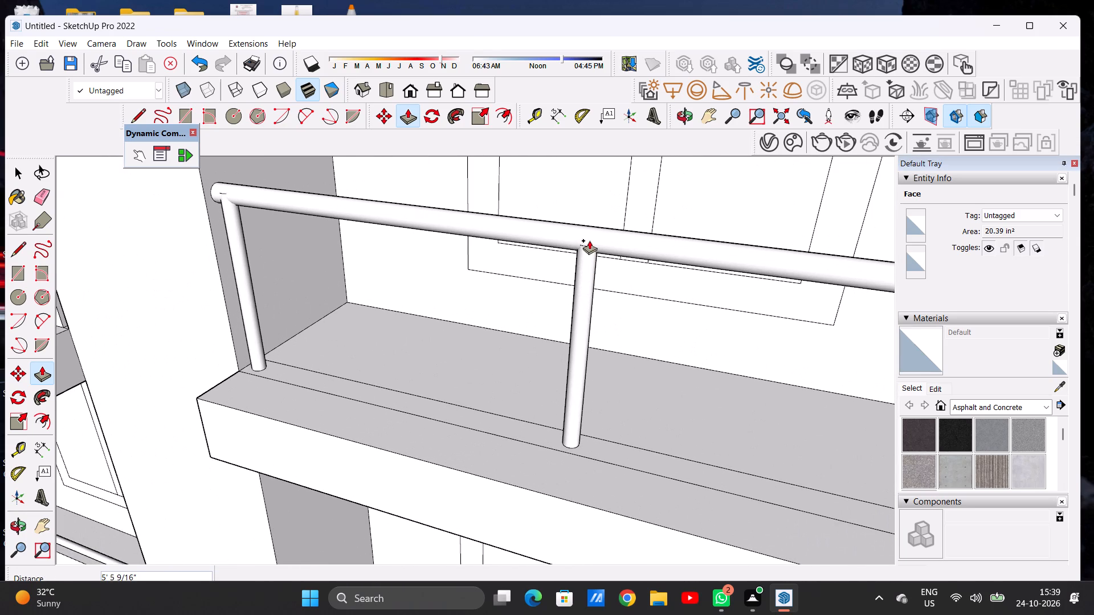
left_click(589, 240)
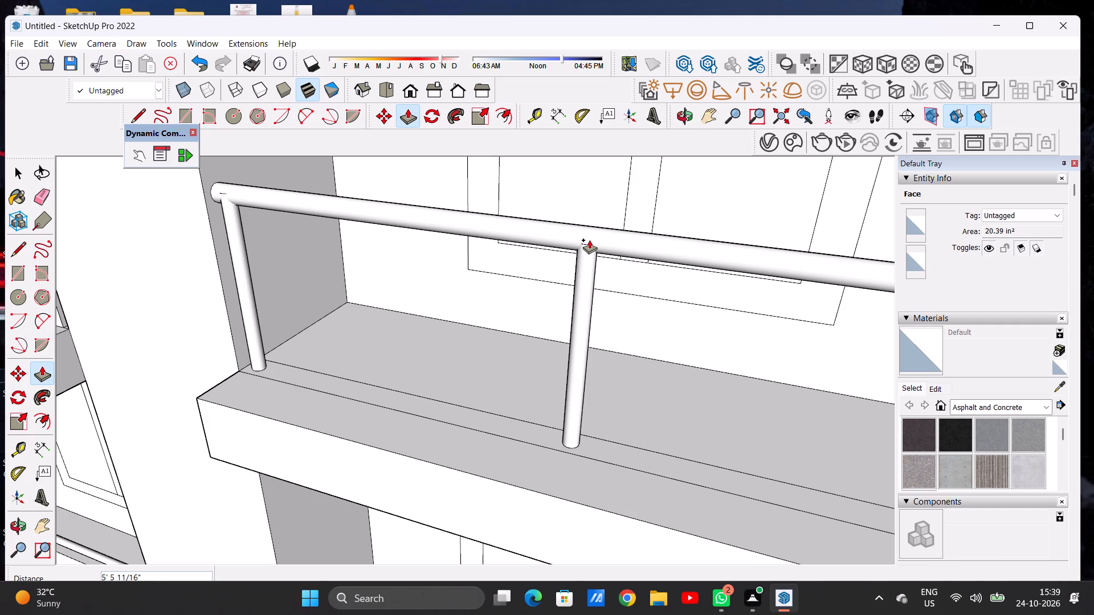
key("space")
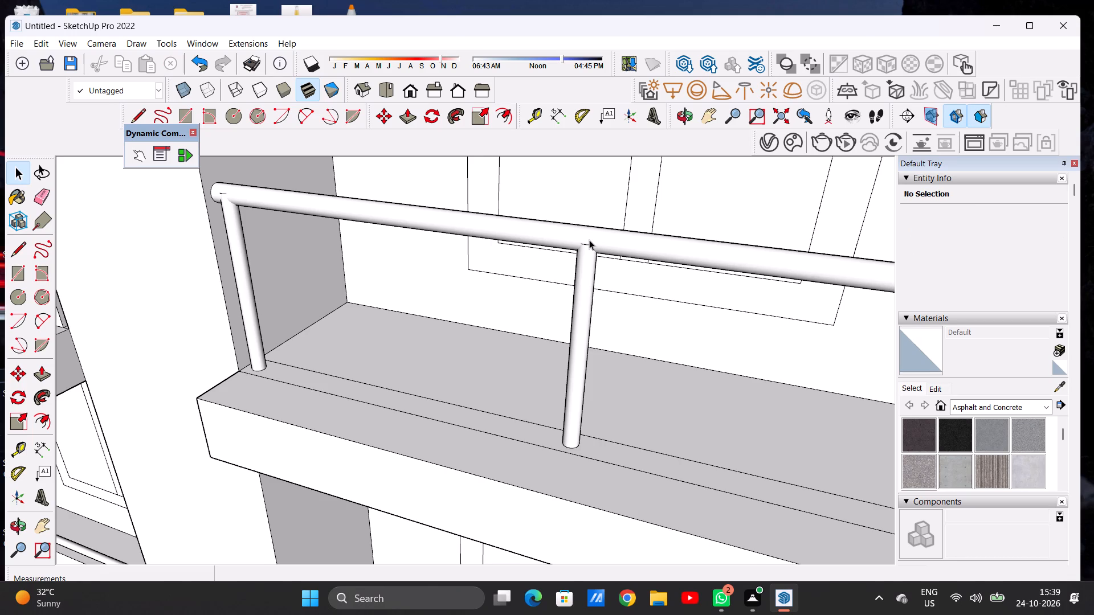
Extrude the strip's right-end circle about 5' 5 3/8" upward into a post that meets the round handrail.
scroll(590, 233, "down", 17)
scroll(561, 309, "up", 9)
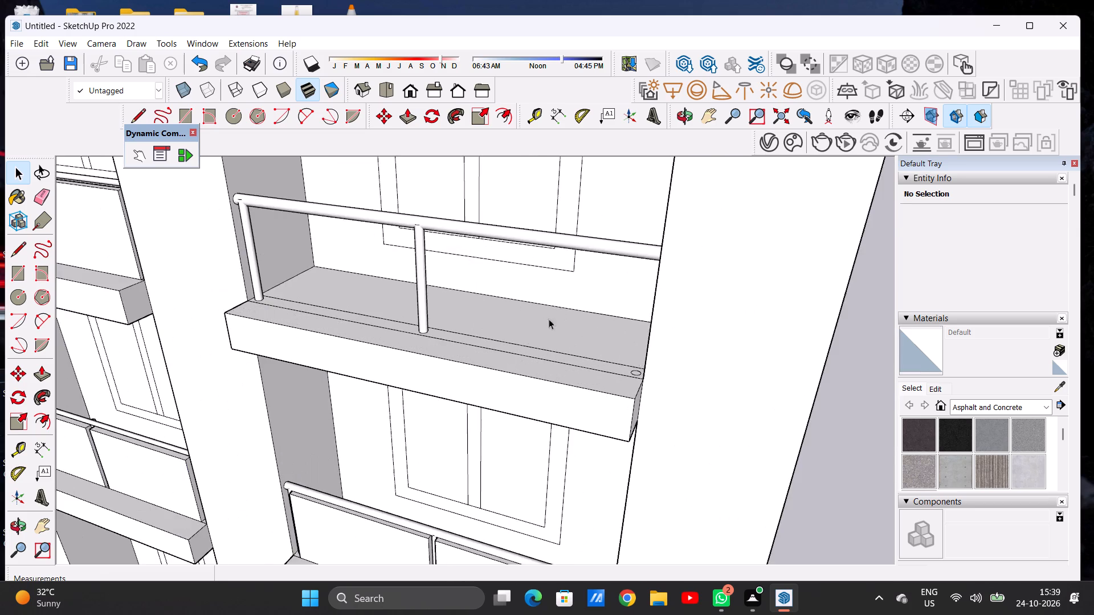
middle_click_drag(519, 337, 675, 365)
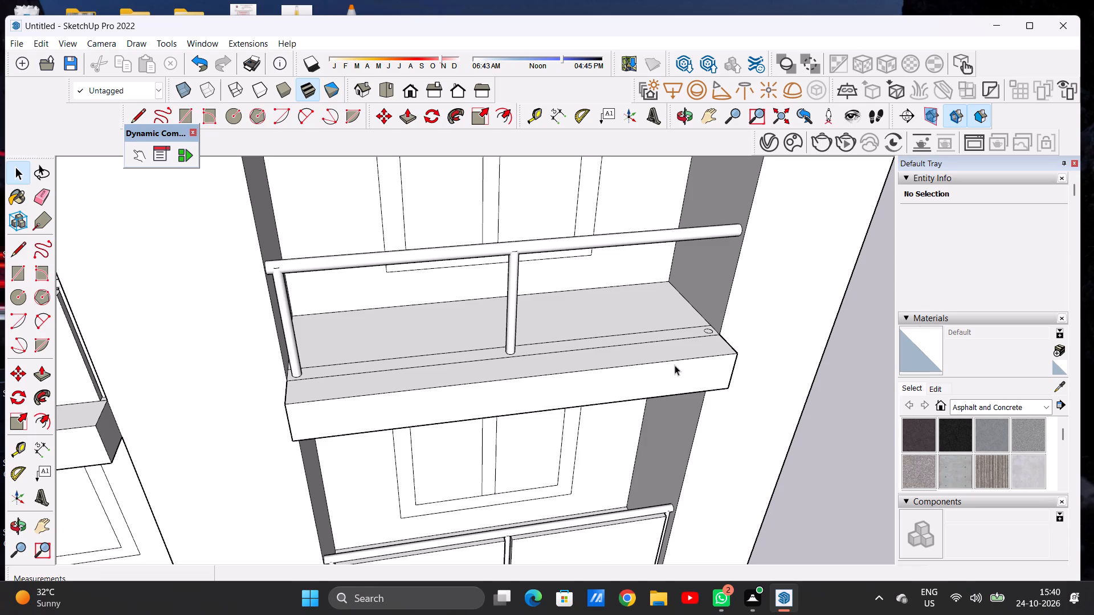
scroll(675, 365, "down", 4)
scroll(676, 339, "up", 13)
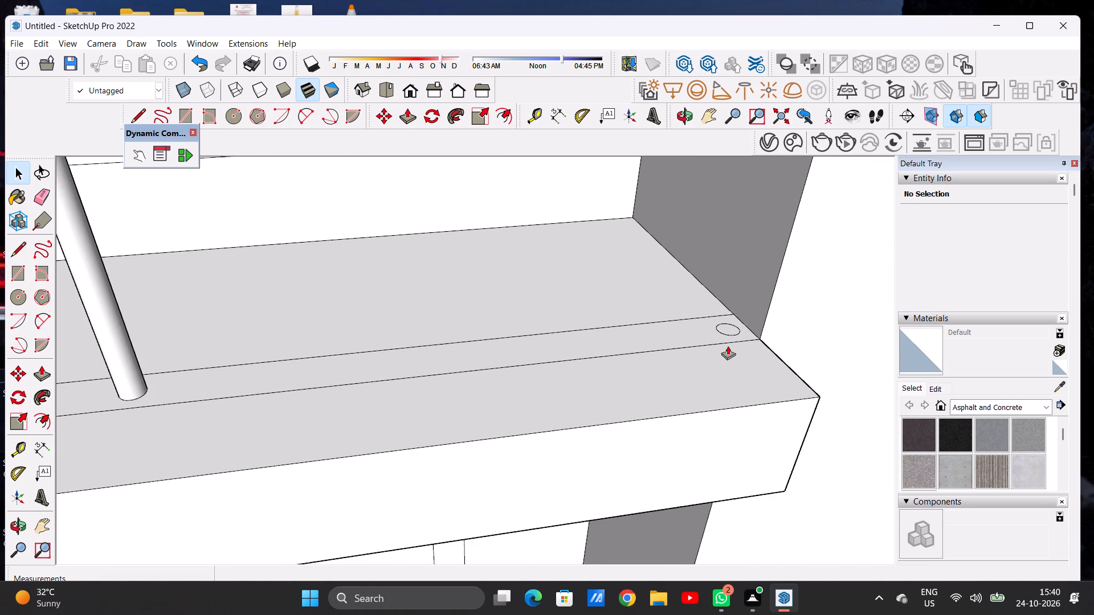
key("p")
scroll(734, 331, "up", 11)
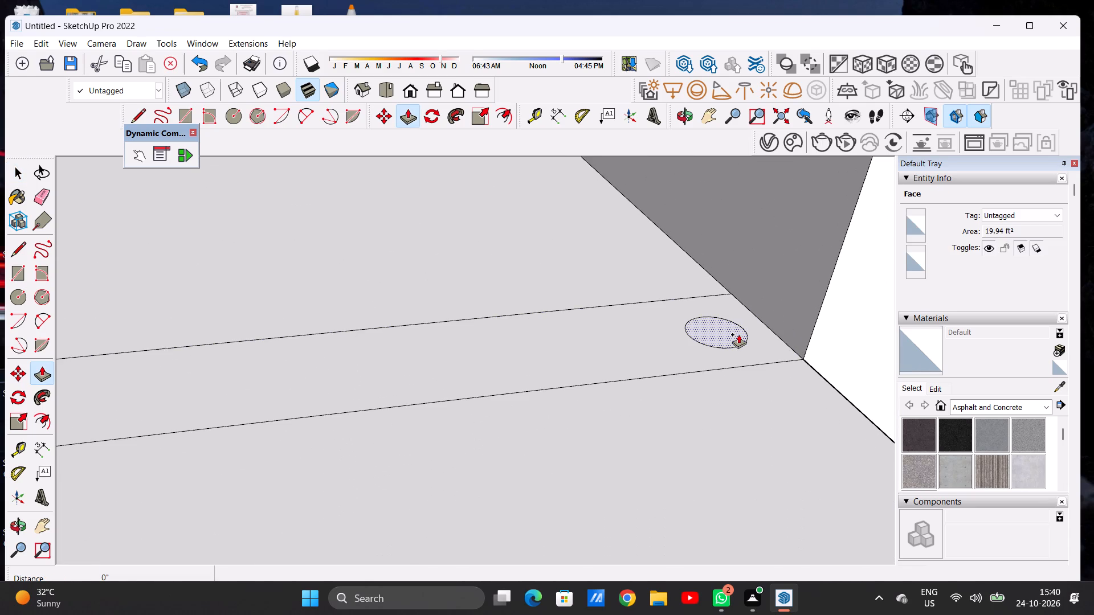
left_click(738, 334)
scroll(754, 367, "down", 19)
scroll(766, 307, "up", 1)
scroll(766, 307, "down", 4)
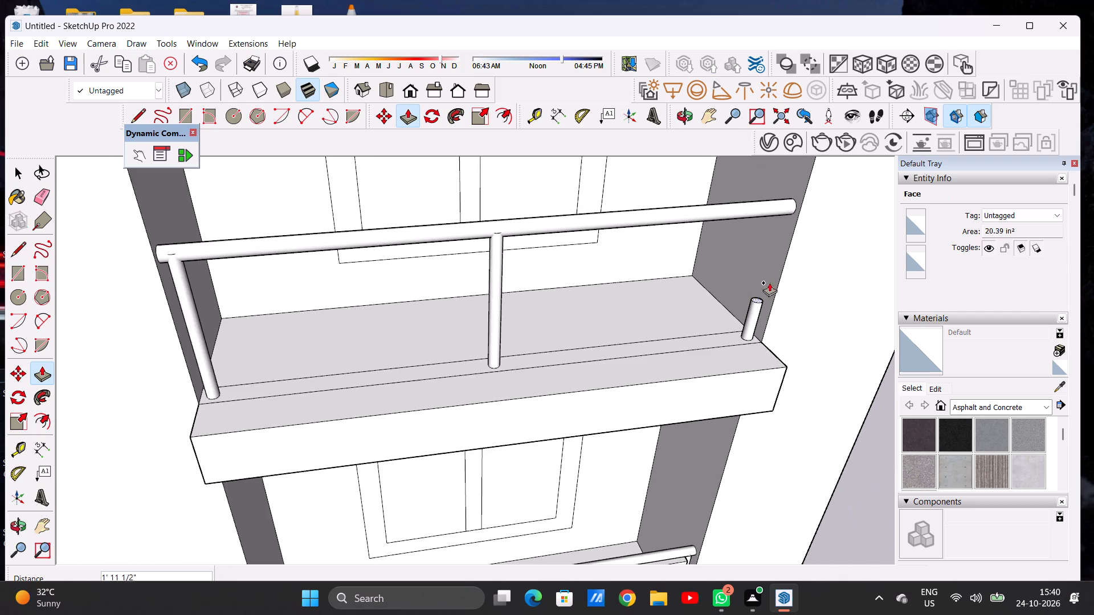
scroll(782, 233, "up", 8)
middle_click_drag(774, 266, 745, 179)
scroll(745, 179, "up", 6)
left_click(785, 200)
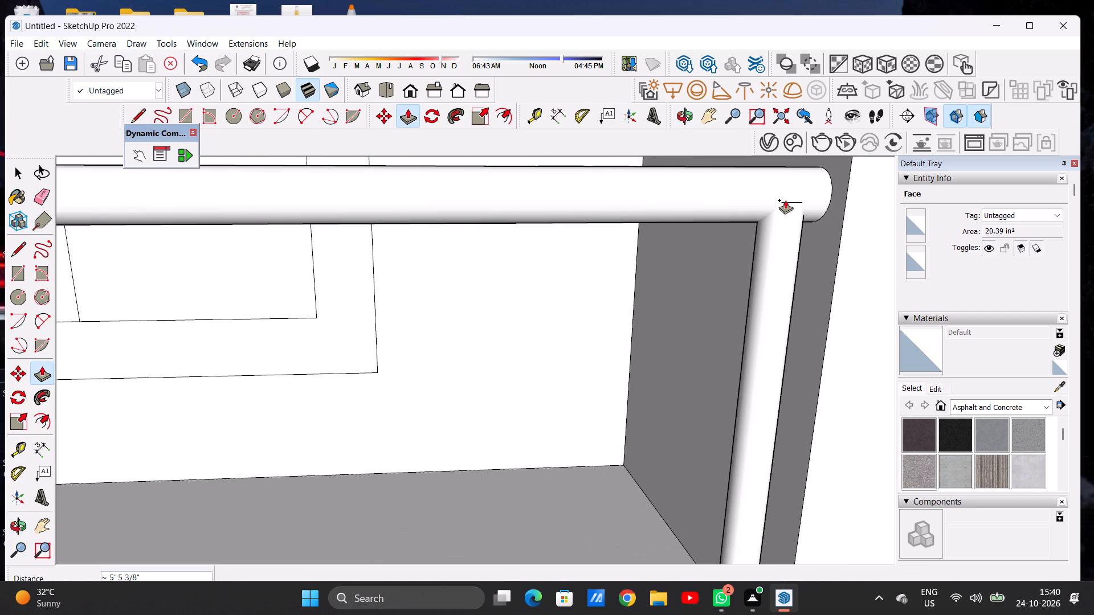
key("space")
Compare the top-right balcony's posts and handrail with the railings on the neighbouring balconies.
scroll(759, 285, "down", 14)
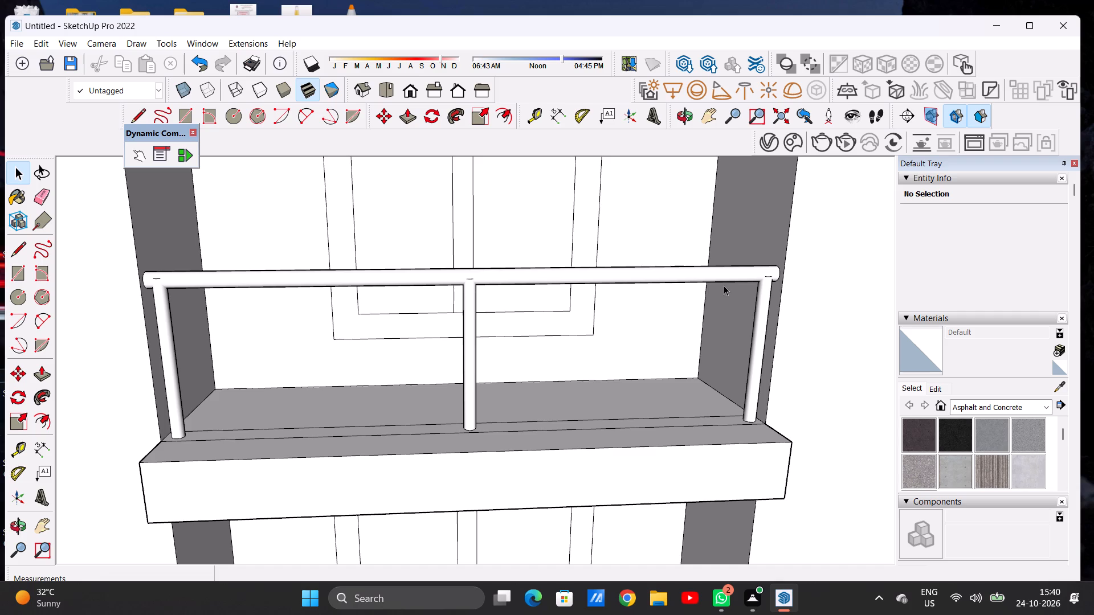
scroll(734, 309, "down", 20)
scroll(734, 309, "down", 3)
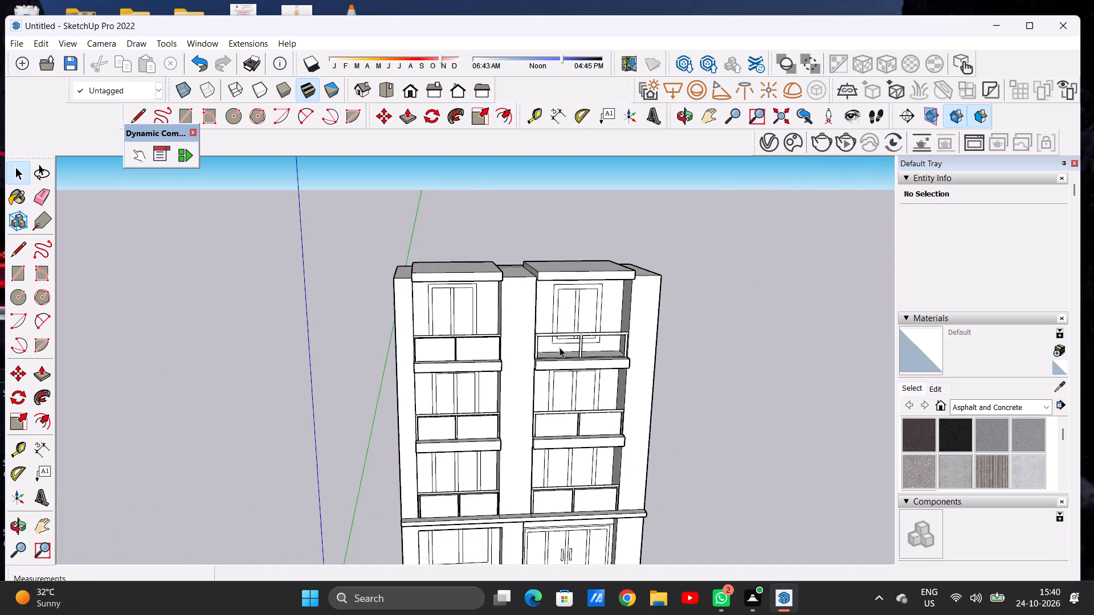
middle_click_drag(570, 351, 487, 336)
scroll(509, 353, "up", 14)
scroll(507, 349, "down", 7)
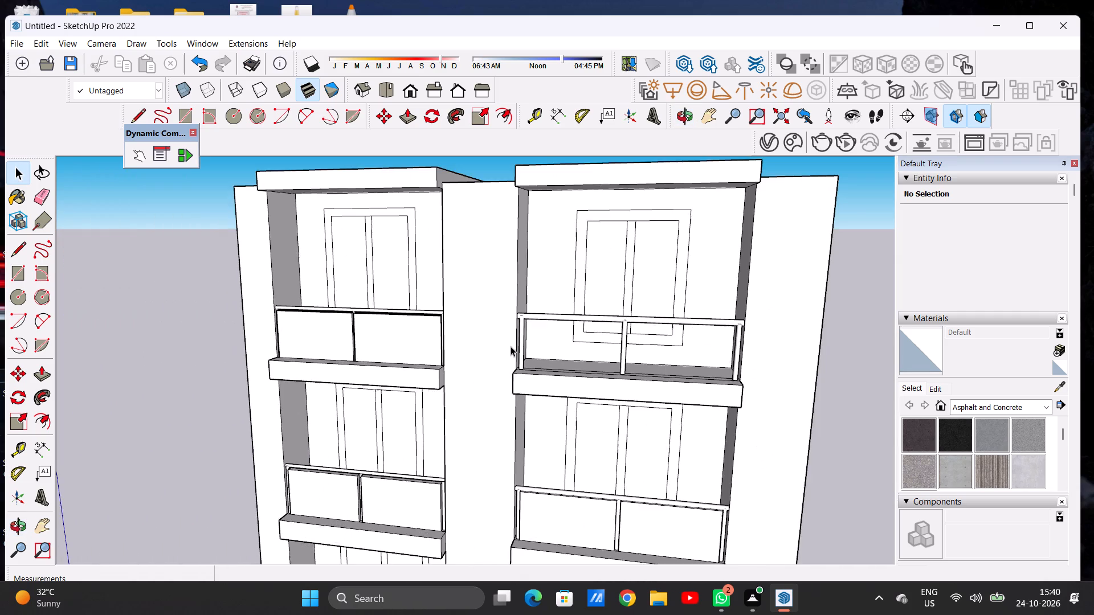
middle_click_drag(615, 343, 538, 479)
scroll(594, 430, "up", 13)
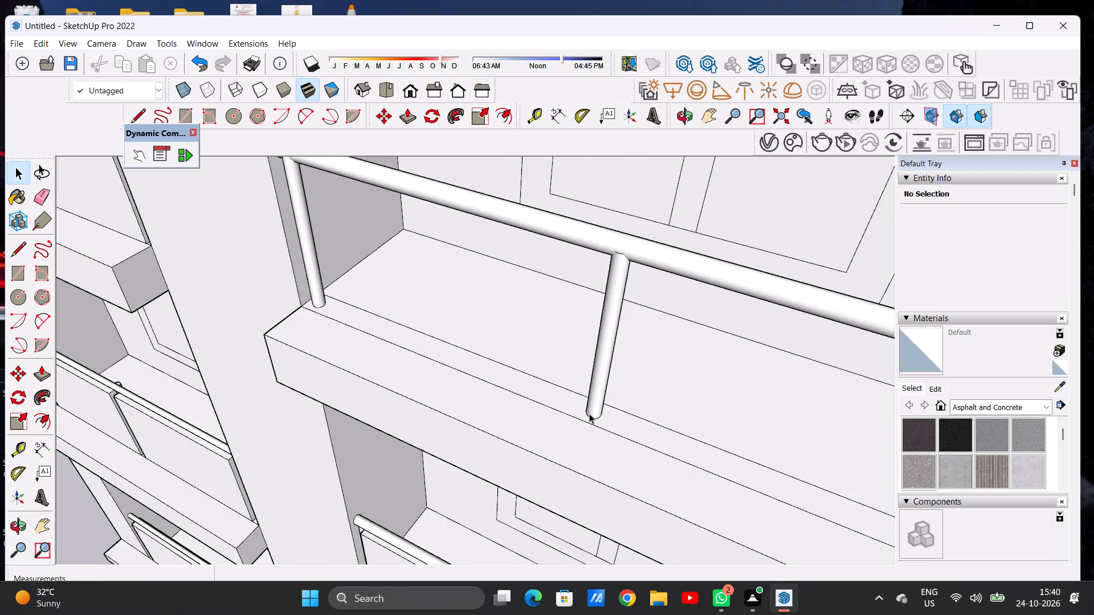
Draw a line about 11 1/4" long across the slab strip, just inside the left-end post.
scroll(590, 409, "down", 8)
middle_click_drag(517, 339, 399, 338)
scroll(398, 338, "up", 12)
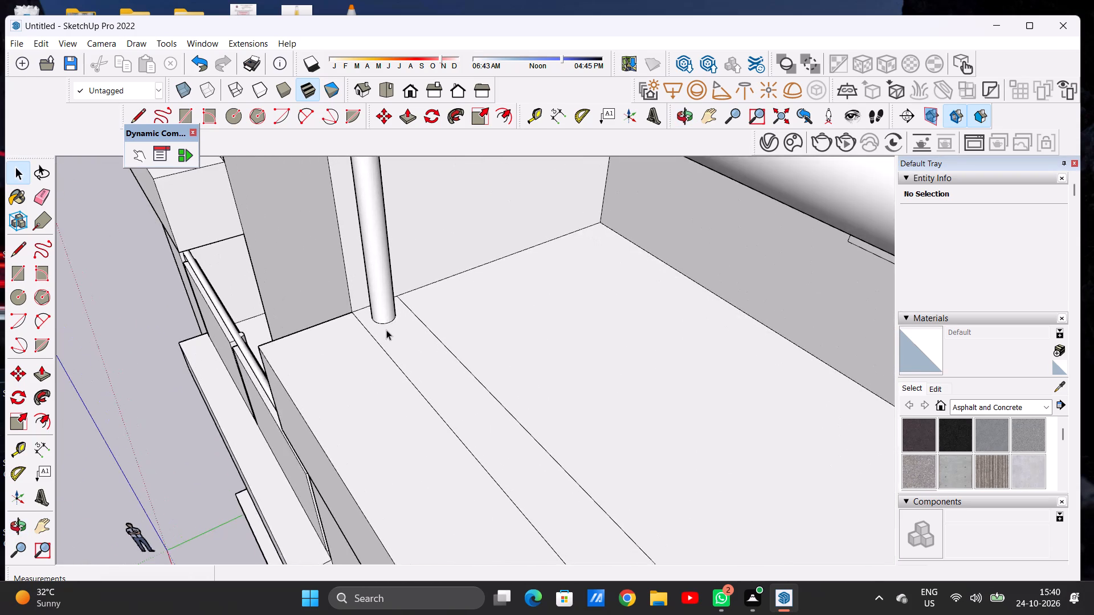
scroll(386, 330, "up", 1)
key("l")
scroll(386, 330, "up", 5)
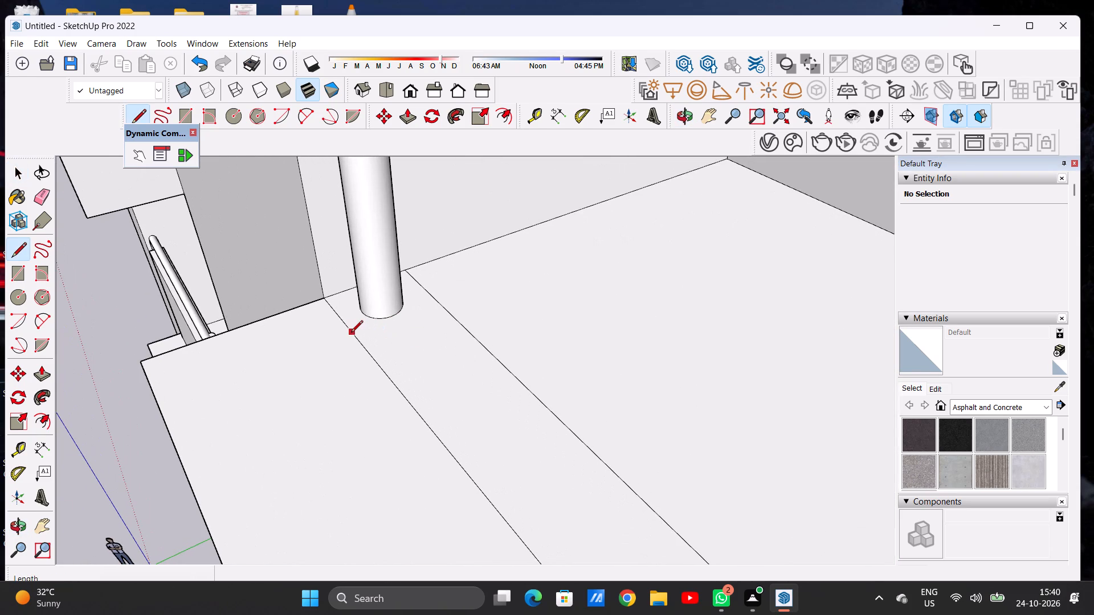
left_click(351, 333)
left_click(438, 298)
Draw a line about 11 1/4" long across the top-right balcony's slab strip, just left of the middle post.
scroll(433, 327, "down", 7)
scroll(408, 306, "up", 1)
scroll(404, 284, "down", 18)
scroll(503, 367, "up", 6)
scroll(501, 370, "down", 1)
scroll(501, 370, "up", 1)
middle_click_drag(544, 401, 607, 407)
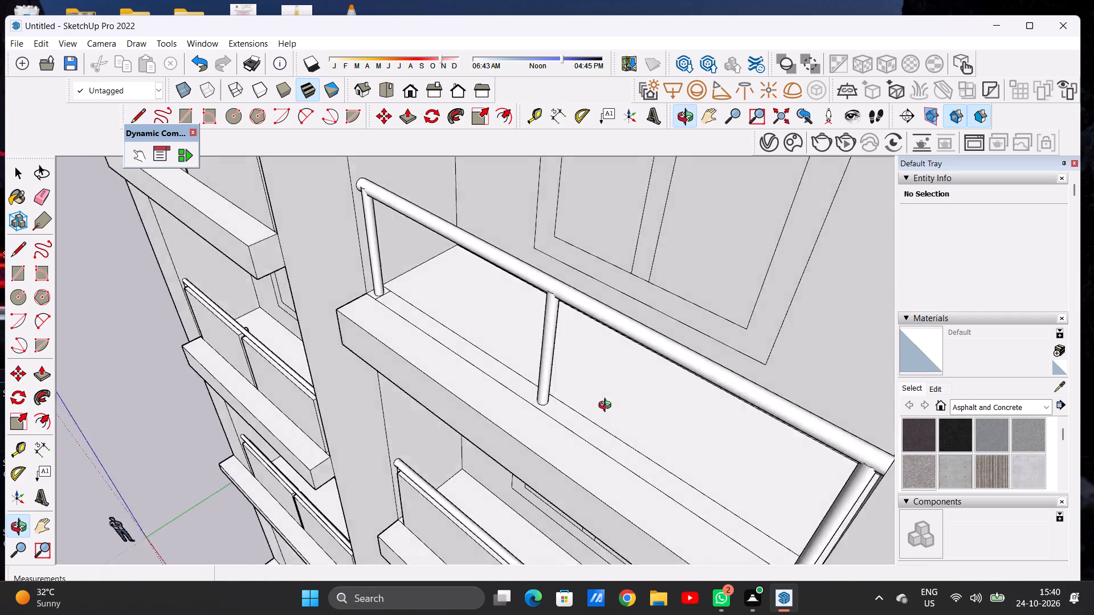
middle_click_drag(607, 407, 834, 404)
scroll(579, 316, "up", 5)
middle_click_drag(642, 353, 696, 359)
scroll(650, 326, "up", 8)
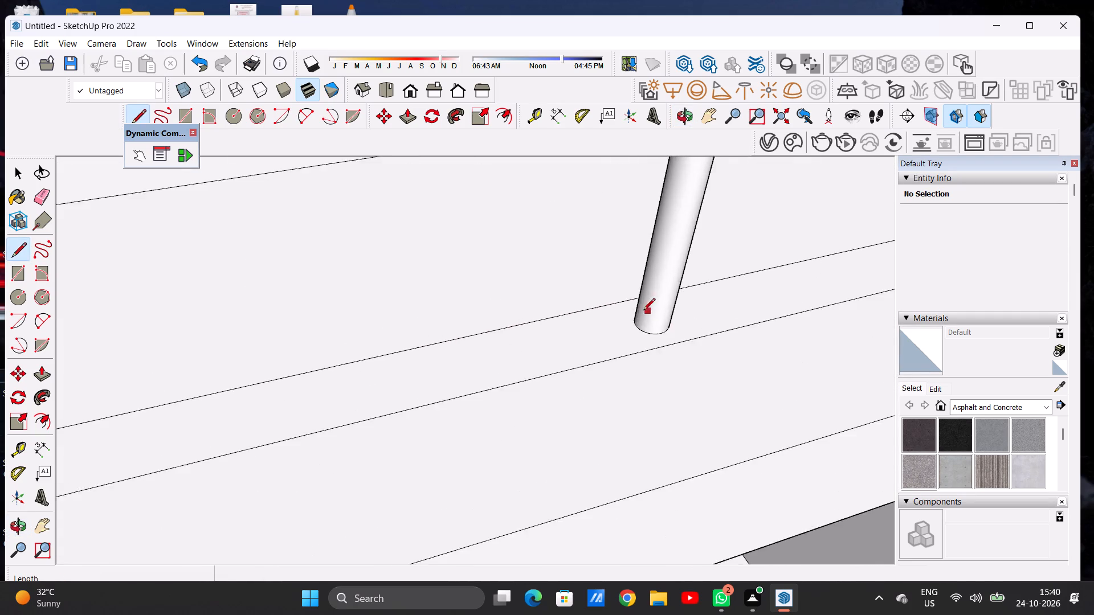
scroll(643, 311, "up", 7)
left_click(595, 297)
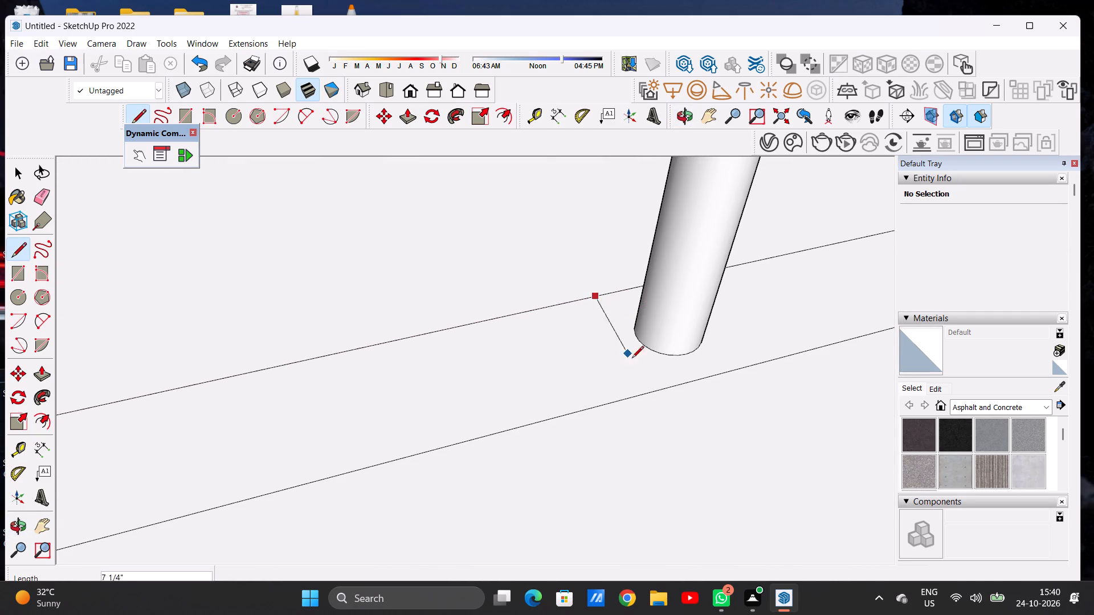
left_click(670, 389)
Draw a line about 11 1/4" long across the slab strip, just right of the middle post.
scroll(497, 376, "down", 15)
middle_click_drag(638, 361, 345, 358)
scroll(413, 360, "up", 16)
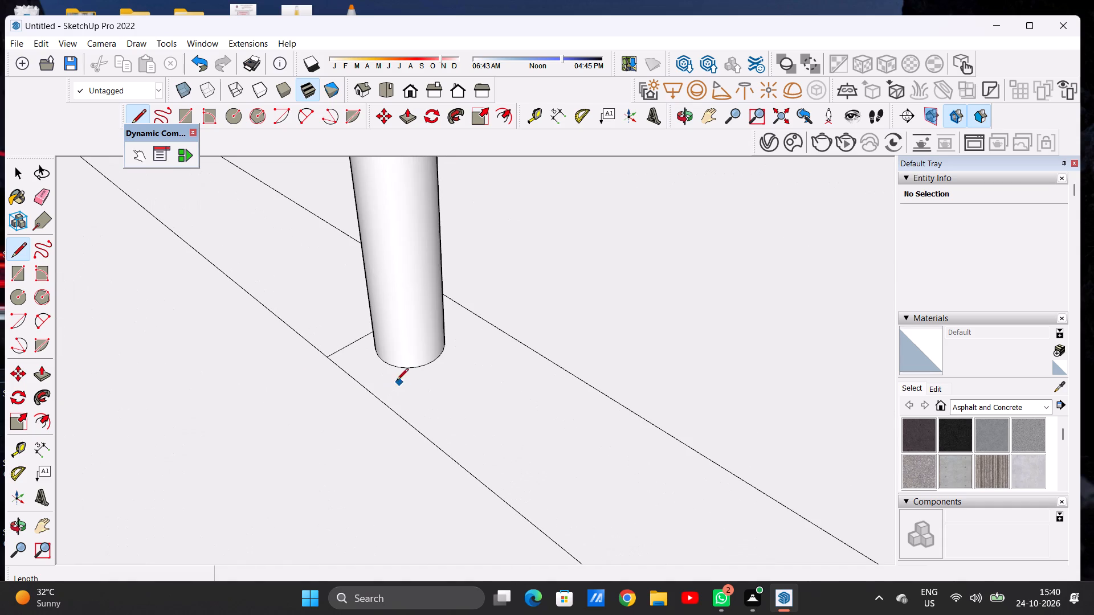
left_click(381, 407)
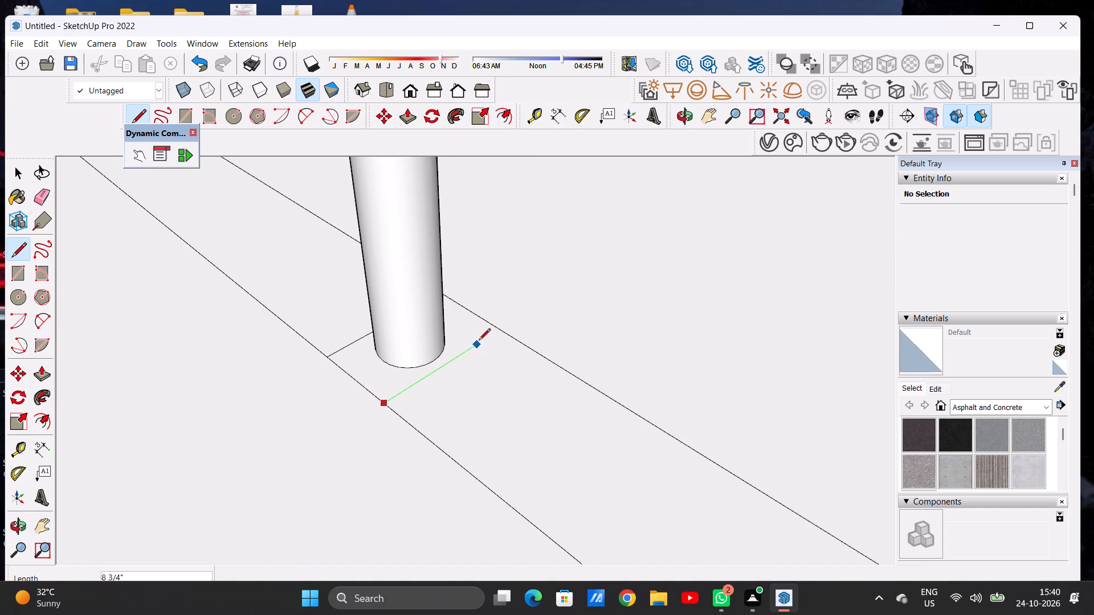
left_click(500, 327)
Draw a line about 11 1/4" long across the slab strip, just inside the right-end post.
scroll(476, 290, "down", 7)
scroll(477, 290, "up", 1)
scroll(471, 293, "down", 9)
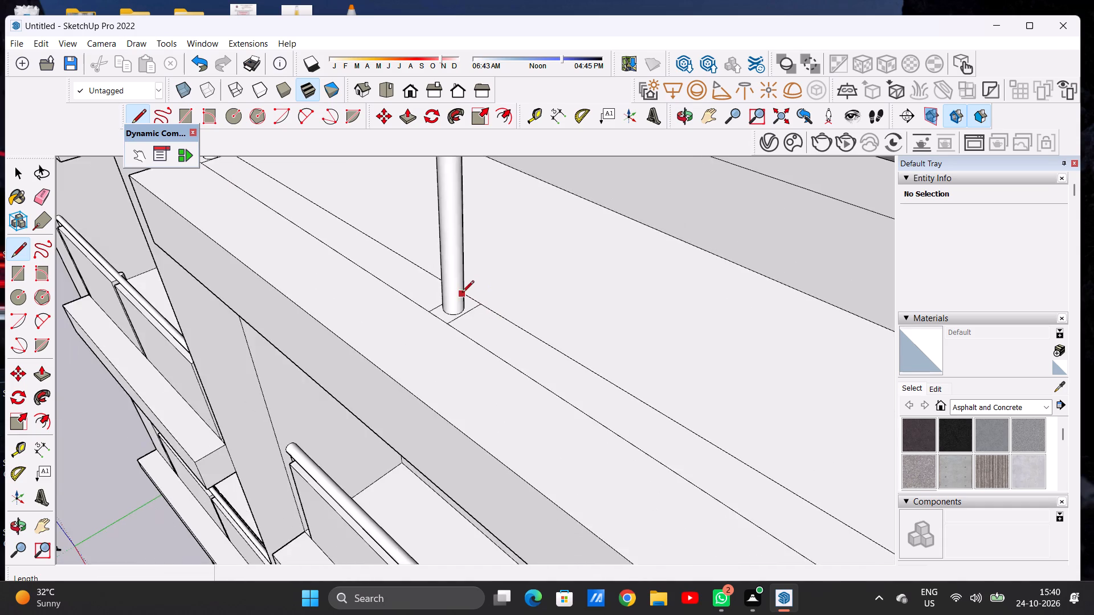
scroll(462, 293, "down", 13)
middle_click_drag(575, 360, 736, 360)
scroll(652, 305, "up", 7)
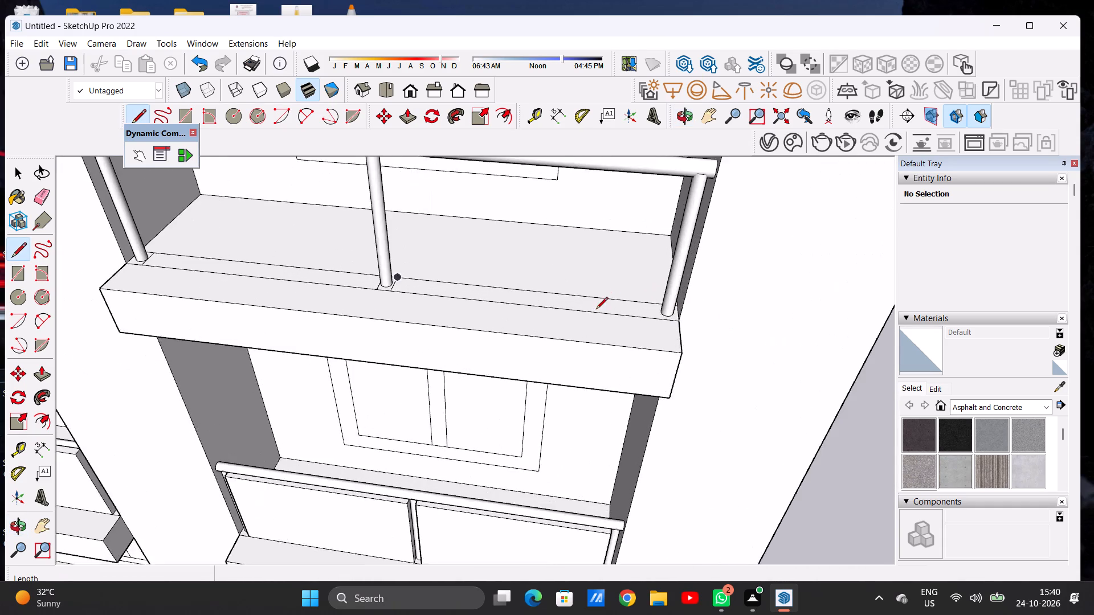
middle_click_drag(599, 311, 715, 384)
scroll(691, 276, "down", 1)
scroll(691, 276, "up", 11)
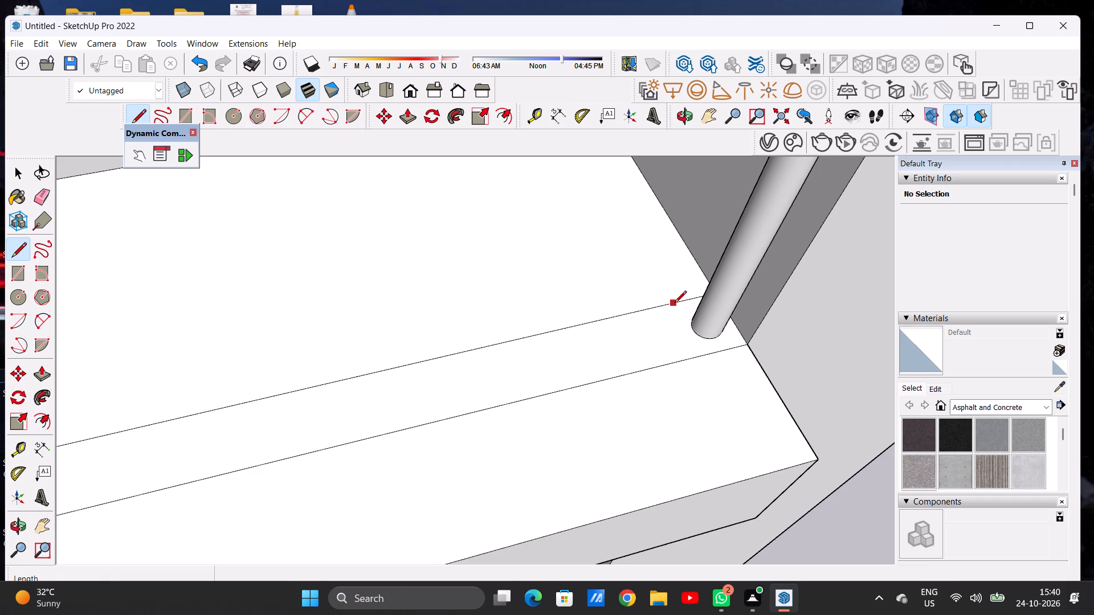
left_click(675, 304)
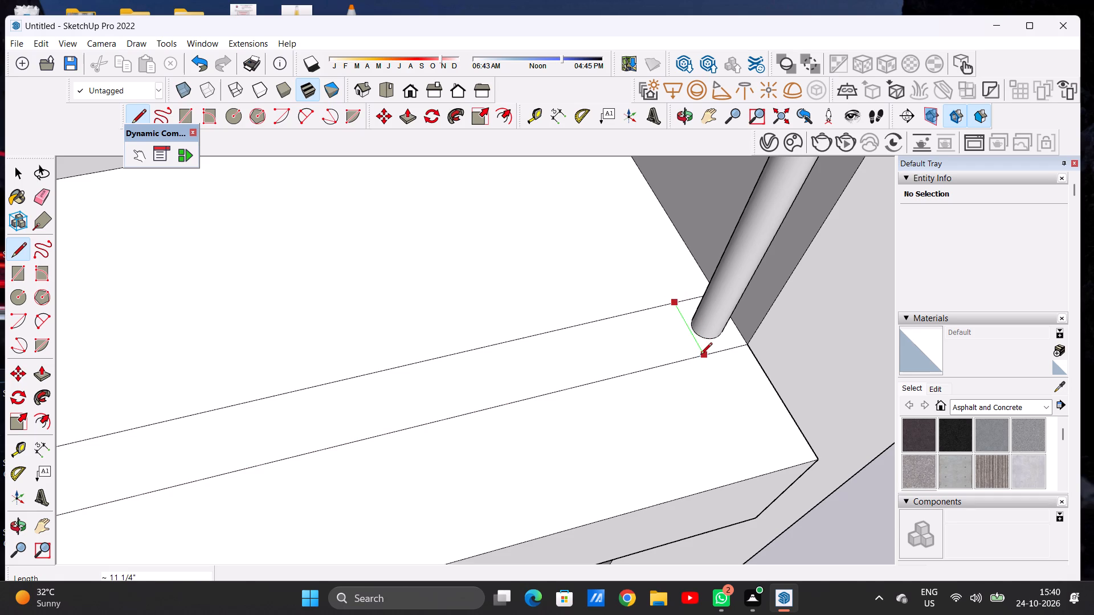
left_click(700, 355)
key("space")
Examine the dividing lines on the slab strip, especially the one beside the left-end post.
scroll(537, 375, "down", 20)
scroll(537, 375, "down", 4)
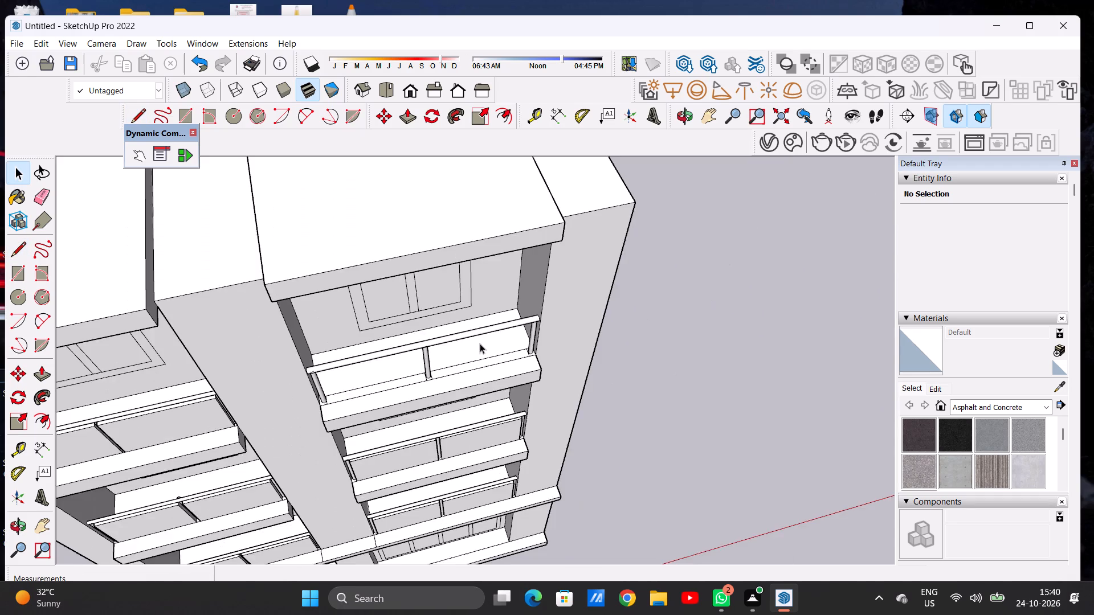
middle_click_drag(470, 389, 281, 311)
scroll(309, 289, "up", 12)
scroll(362, 286, "down", 1)
scroll(358, 286, "up", 7)
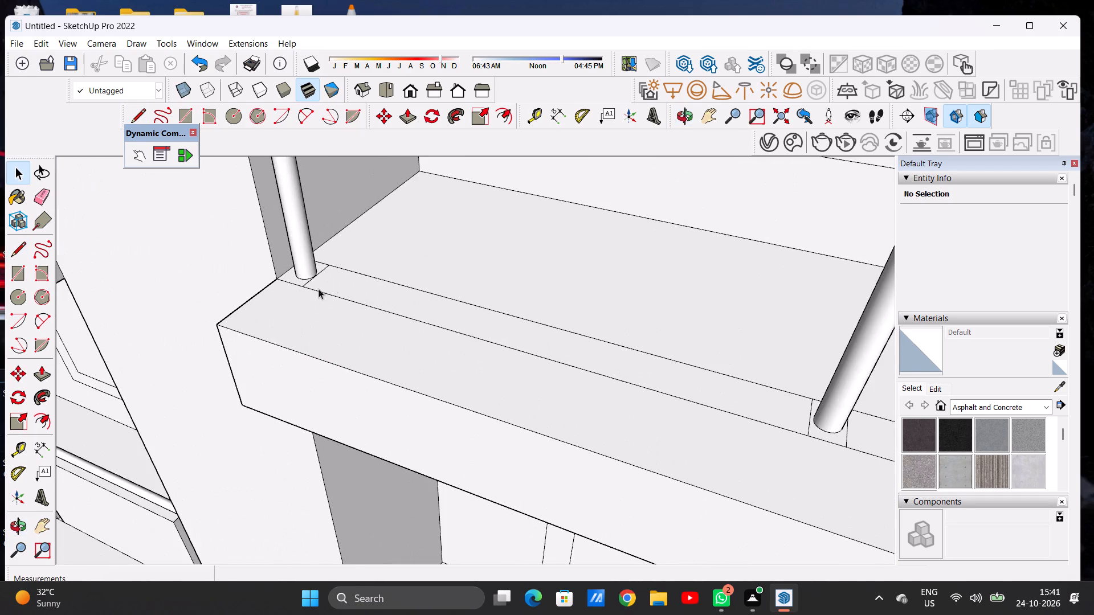
scroll(307, 278, "down", 6)
middle_click_drag(319, 326, 325, 354)
scroll(298, 282, "up", 13)
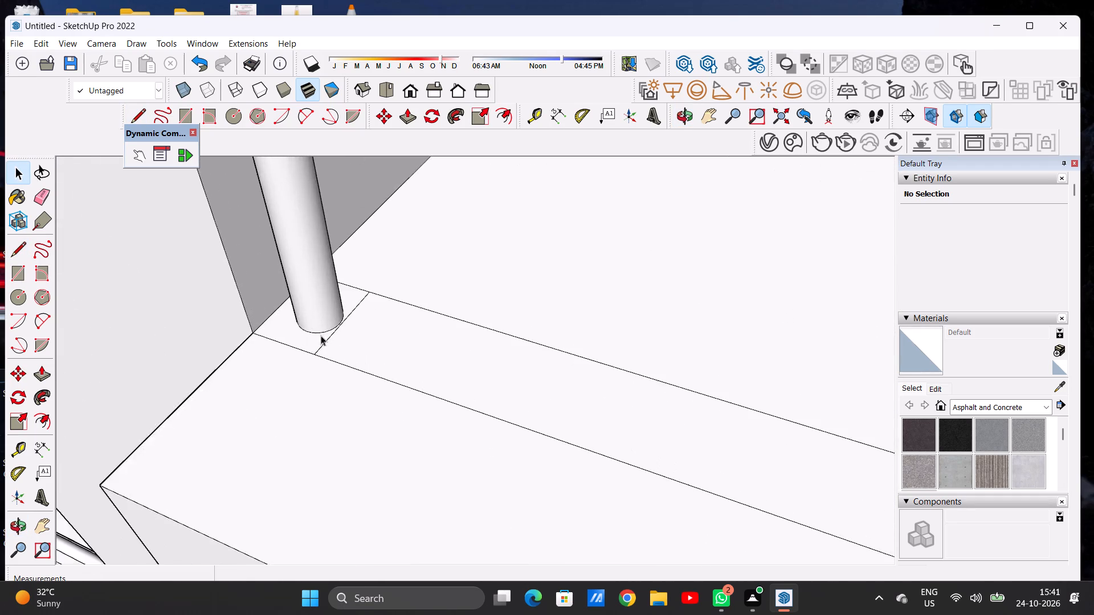
scroll(321, 335, "up", 7)
scroll(325, 319, "down", 12)
scroll(343, 314, "up", 1)
scroll(343, 314, "down", 10)
scroll(364, 282, "up", 1)
scroll(364, 282, "down", 8)
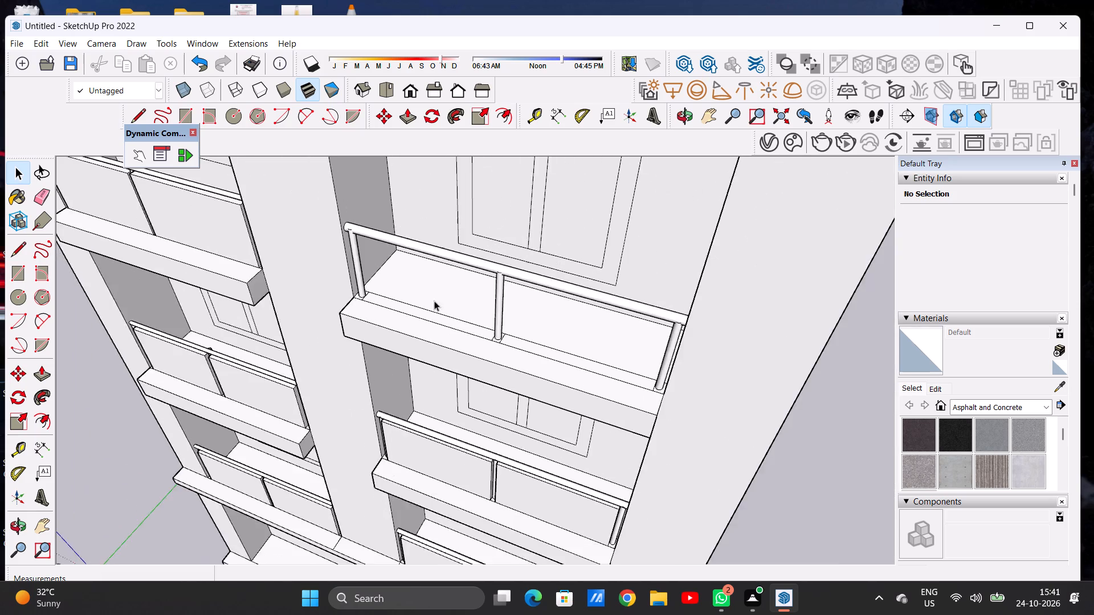
Move the dividing line on the right of the middle post about 5/8" closer to the post.
scroll(522, 321, "up", 6)
scroll(516, 320, "down", 1)
scroll(515, 320, "up", 16)
middle_click_drag(509, 359, 550, 407)
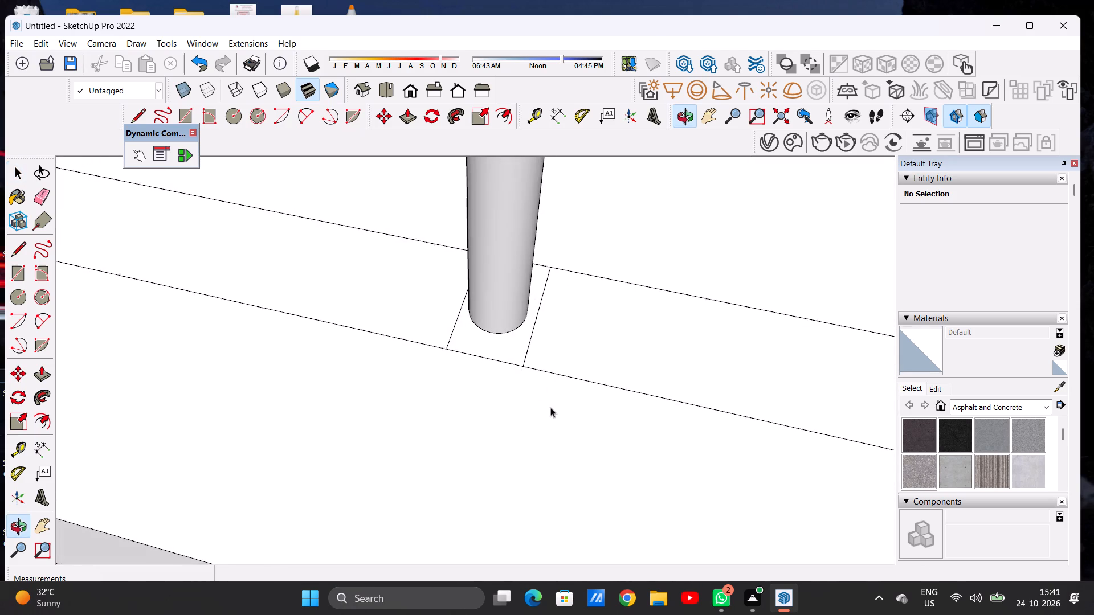
scroll(517, 364, "up", 7)
scroll(520, 364, "down", 1)
left_click(528, 360)
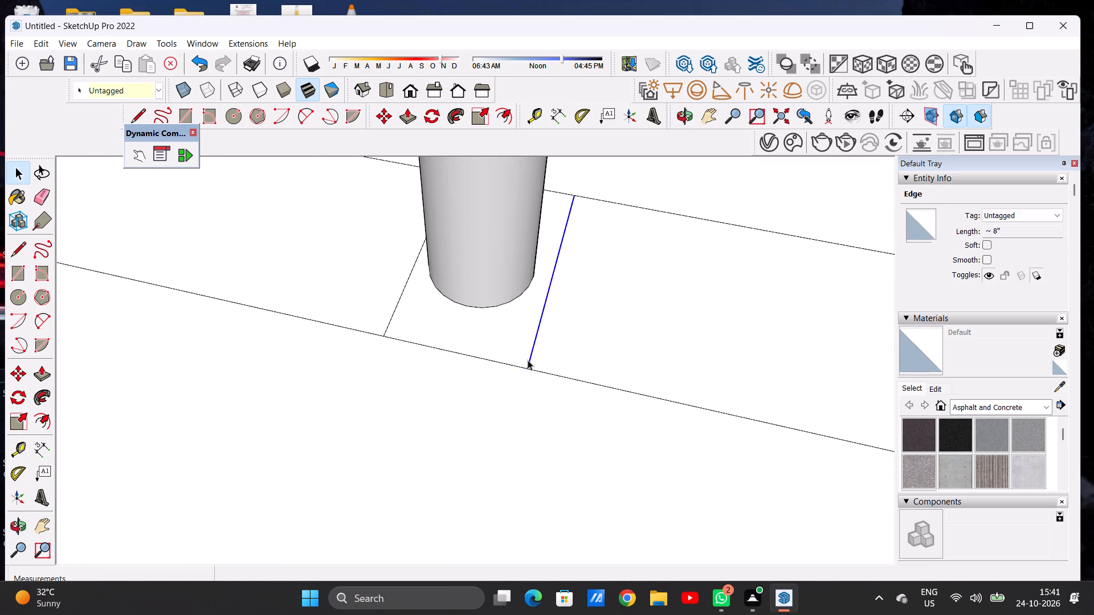
key("m")
left_click(532, 369)
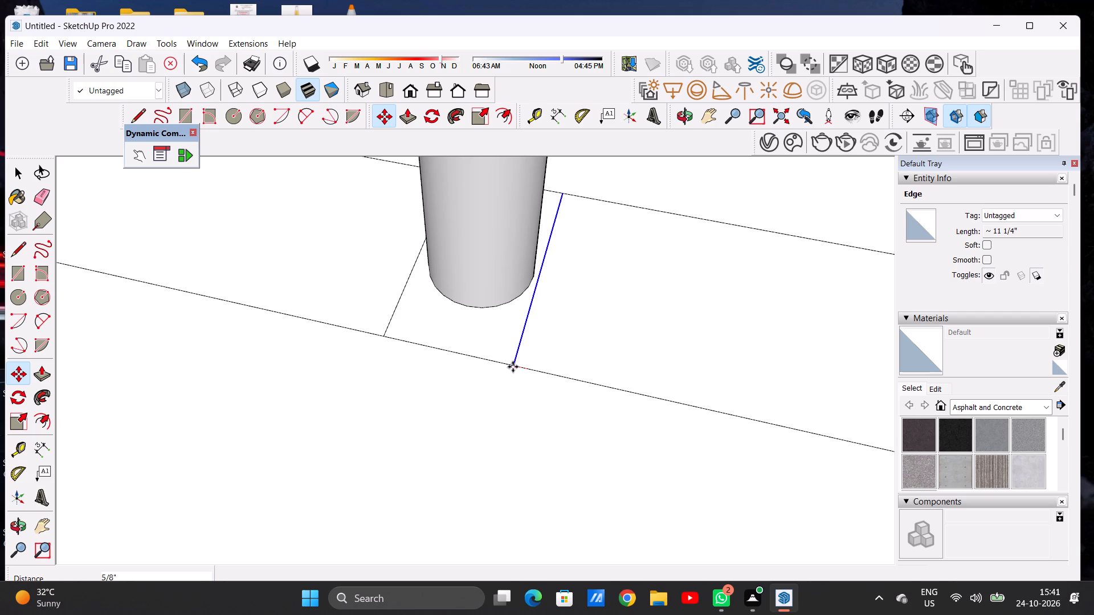
left_click(513, 367)
key("space")
Move the dividing line on the left of the middle post slightly closer to the post.
scroll(564, 345, "down", 7)
middle_click_drag(463, 351, 544, 360)
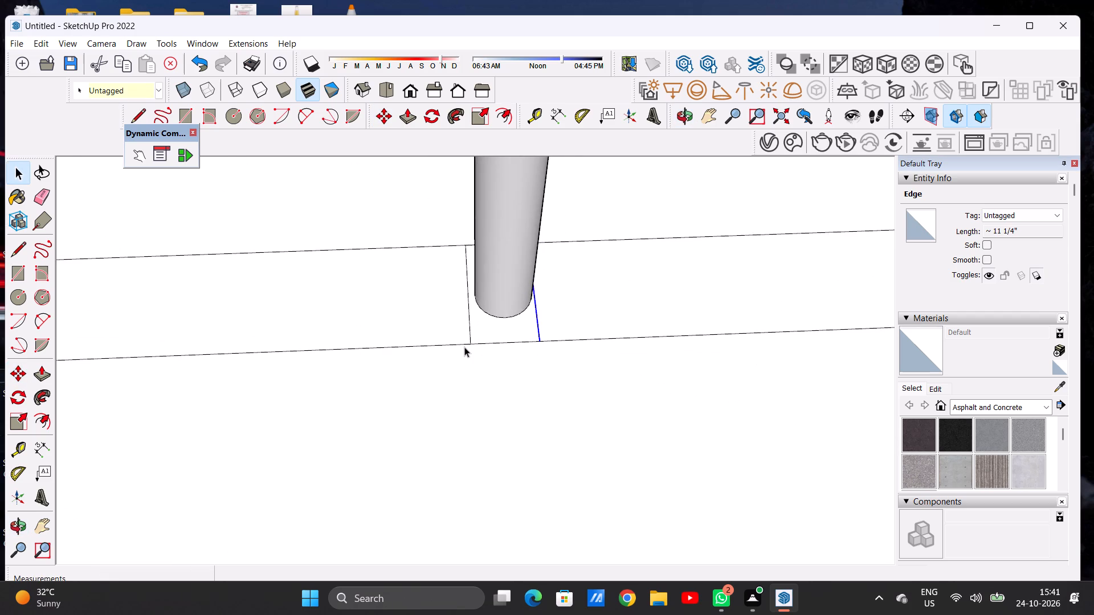
scroll(464, 347, "up", 13)
left_click(478, 340)
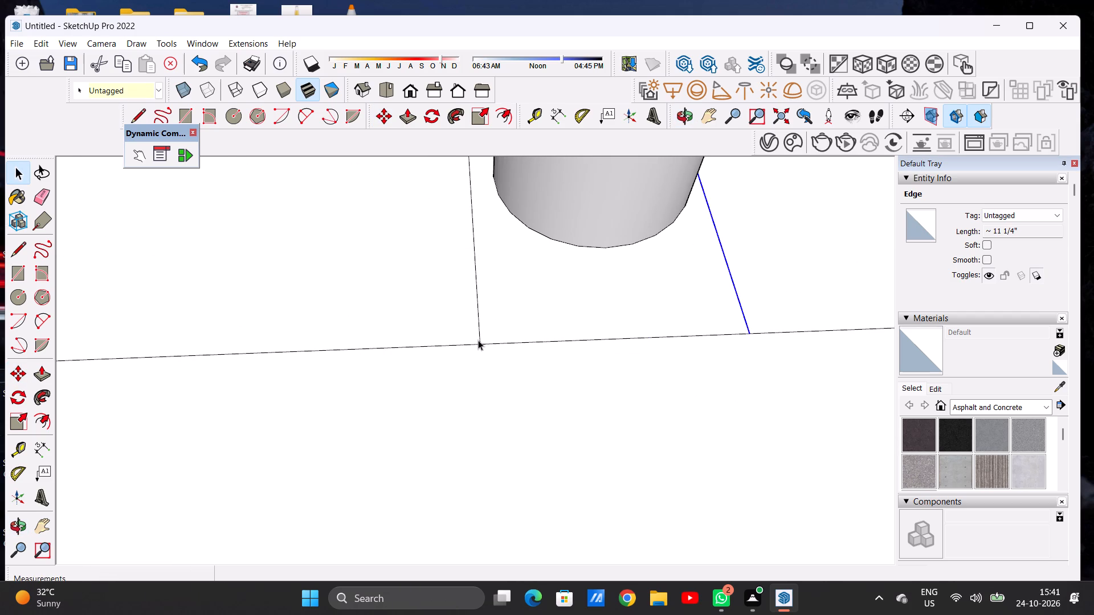
key("m")
left_click(480, 348)
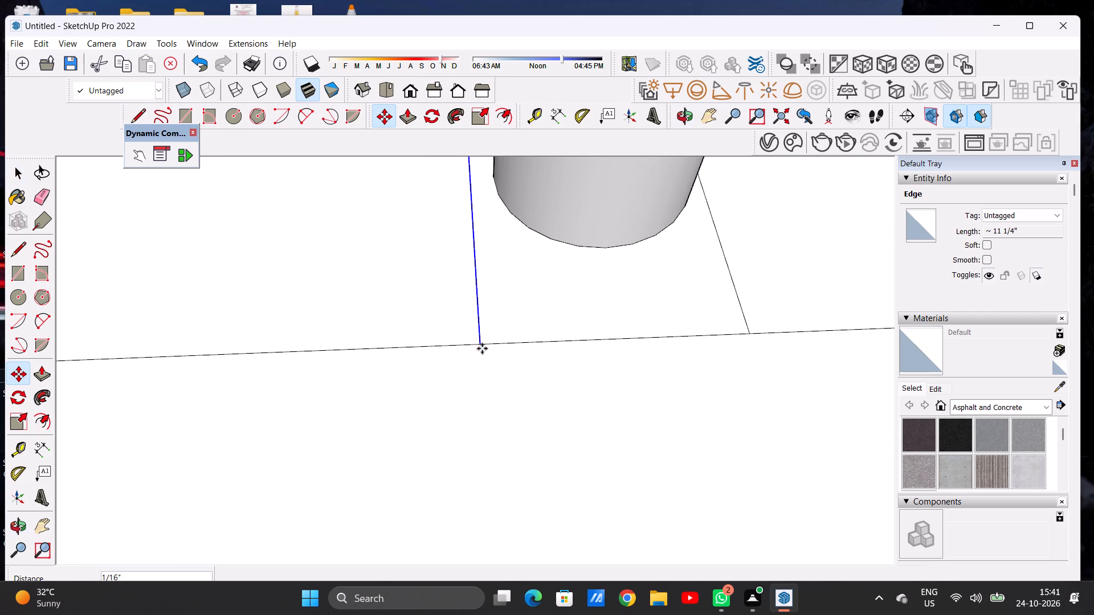
left_click(503, 348)
key("space")
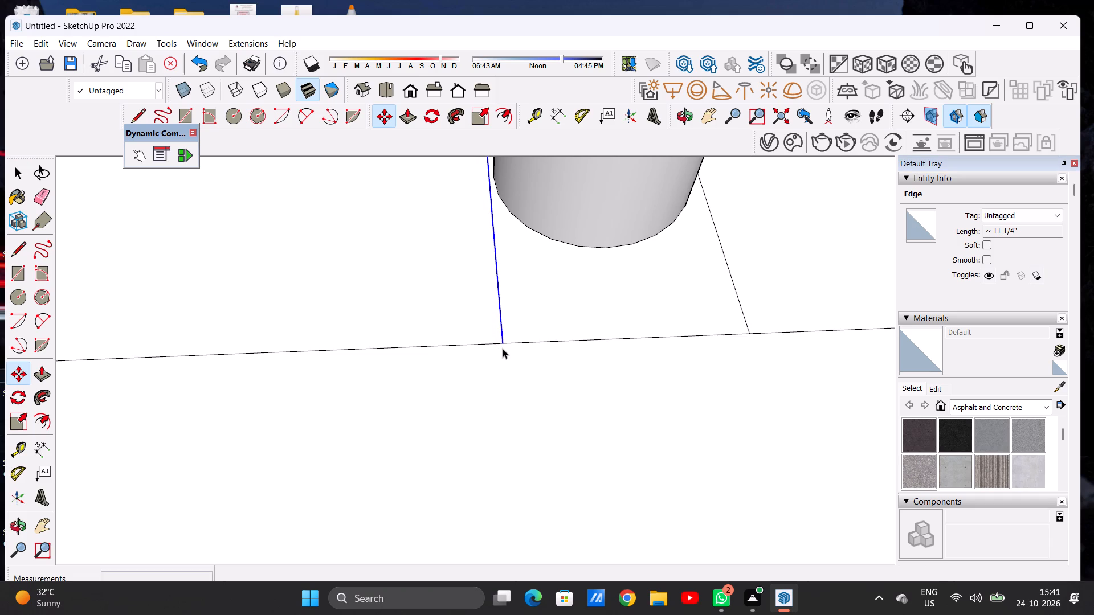
Extrude the strip section between the left-end and middle posts 5' 3 9/16" upward, matching the neighbouring balcony's panel height.
scroll(492, 318, "down", 17)
scroll(499, 269, "up", 1)
scroll(499, 269, "down", 5)
scroll(498, 268, "up", 1)
scroll(495, 269, "down", 20)
scroll(495, 269, "down", 2)
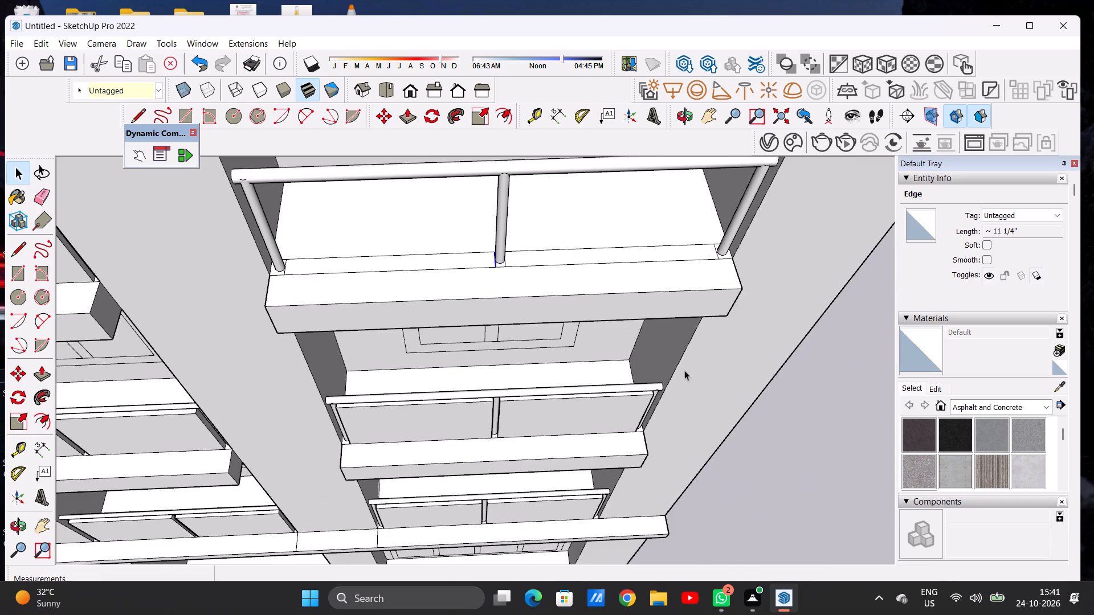
left_click(763, 395)
scroll(566, 382, "down", 10)
middle_click_drag(549, 360, 462, 261)
scroll(522, 310, "up", 18)
key("p")
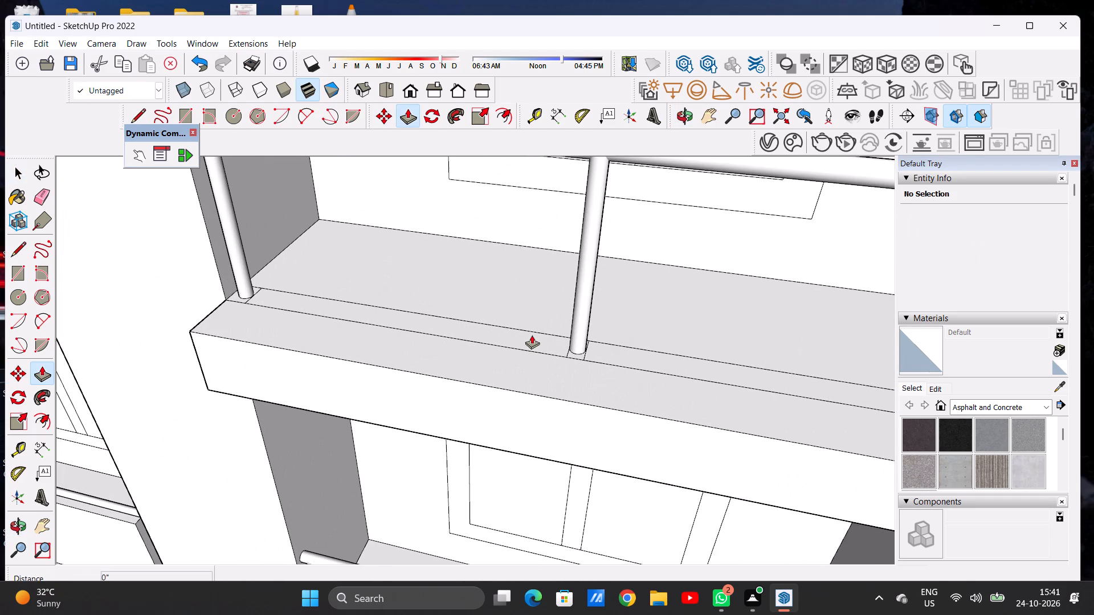
scroll(532, 335, "up", 4)
left_click(532, 335)
scroll(558, 302, "down", 15)
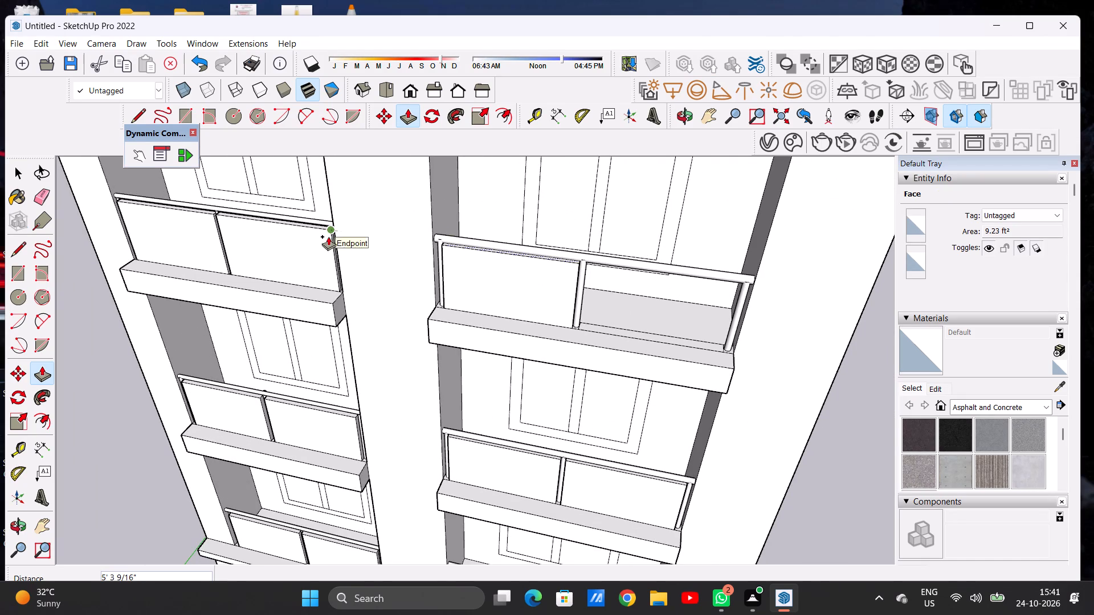
left_click(328, 236)
Extrude the strip section between the middle and right-end posts 5' 3 9/16" upward, level with the first panel.
scroll(596, 330, "up", 13)
left_click(583, 322)
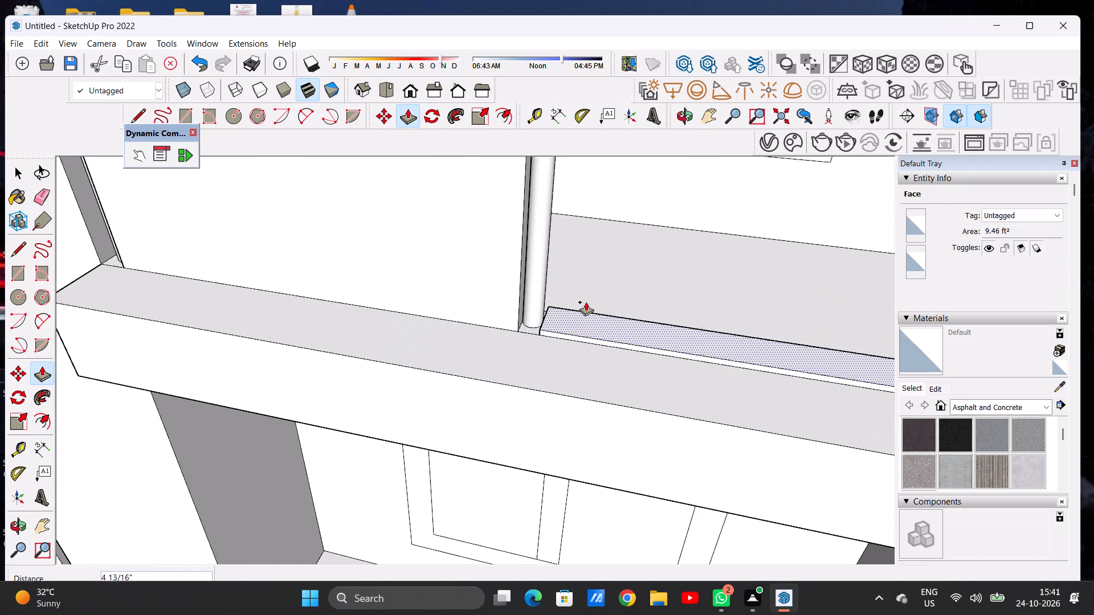
scroll(590, 296, "down", 4)
scroll(590, 296, "up", 1)
scroll(590, 296, "down", 7)
scroll(583, 218, "up", 9)
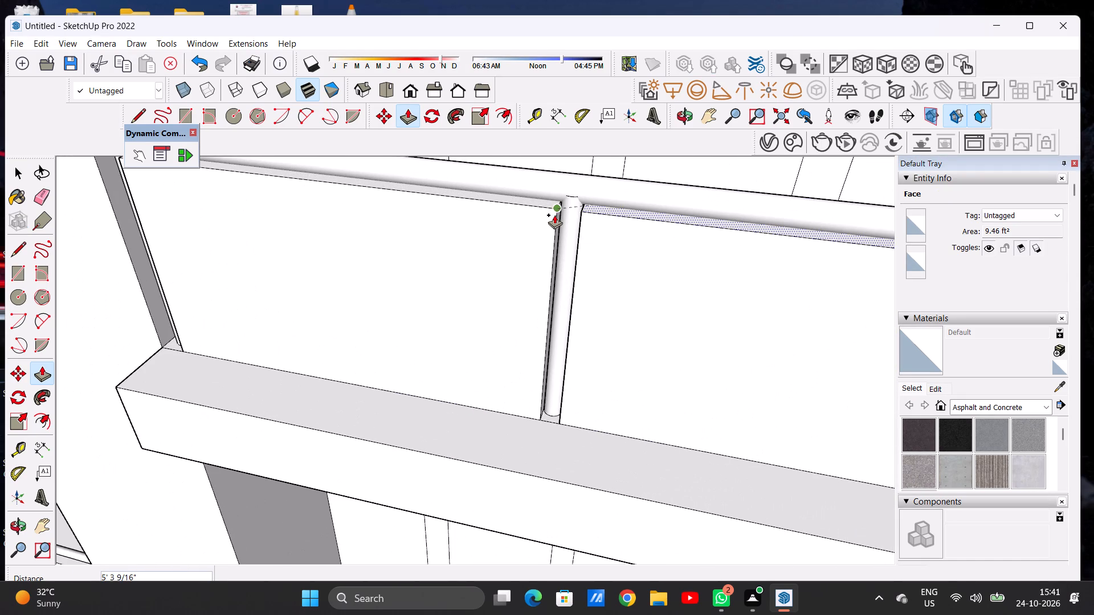
left_click(554, 215)
key("space")
Examine the whole hotel front and its balcony railings from several angles and in the standard Front view.
scroll(569, 329, "down", 12)
scroll(524, 333, "up", 1)
scroll(524, 333, "down", 7)
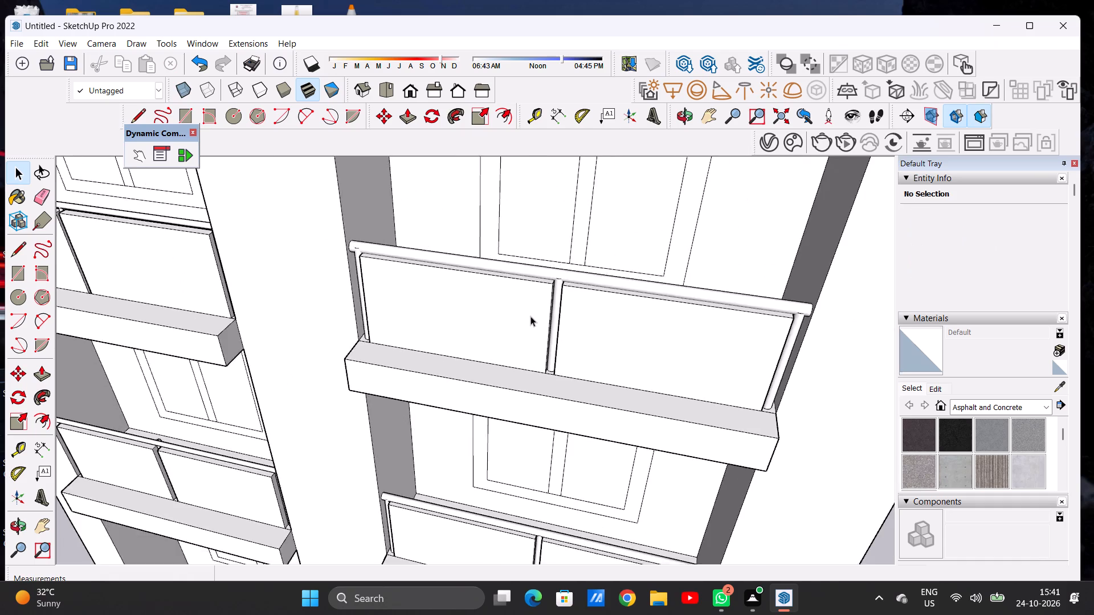
scroll(530, 316, "down", 10)
middle_click_drag(571, 338, 591, 317)
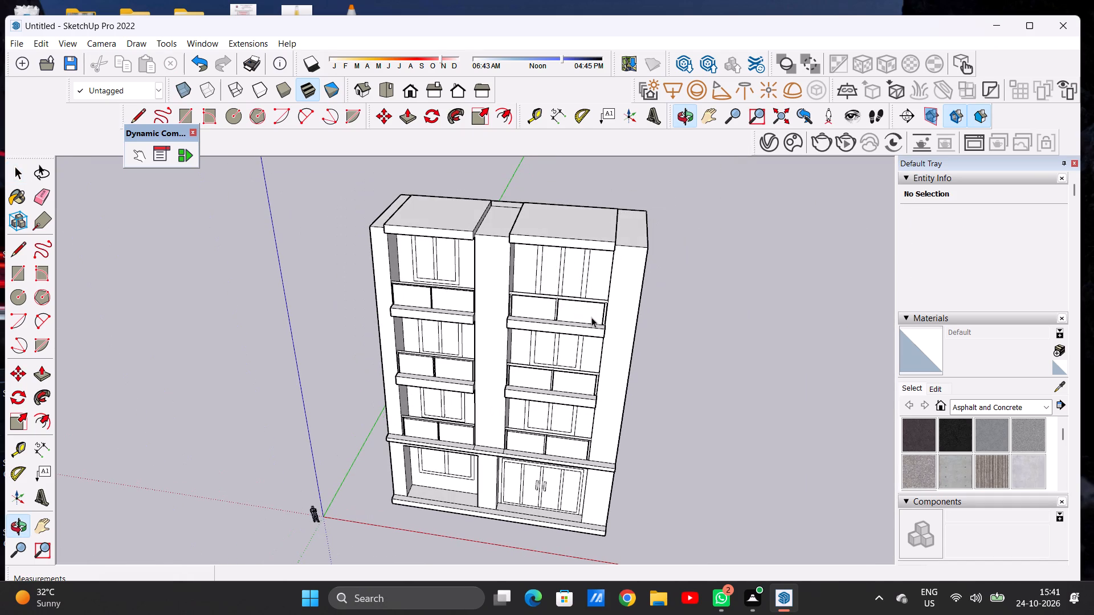
scroll(591, 317, "down", 6)
middle_click_drag(588, 327, 619, 258)
scroll(510, 311, "up", 8)
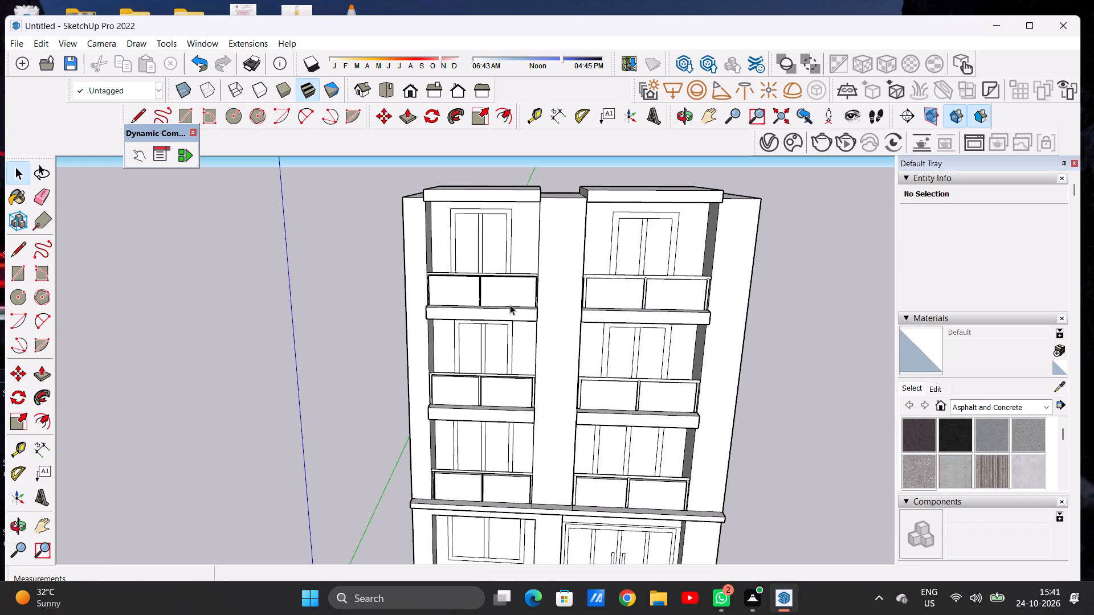
scroll(510, 305, "down", 12)
middle_click_drag(487, 355, 496, 270)
scroll(539, 309, "up", 7)
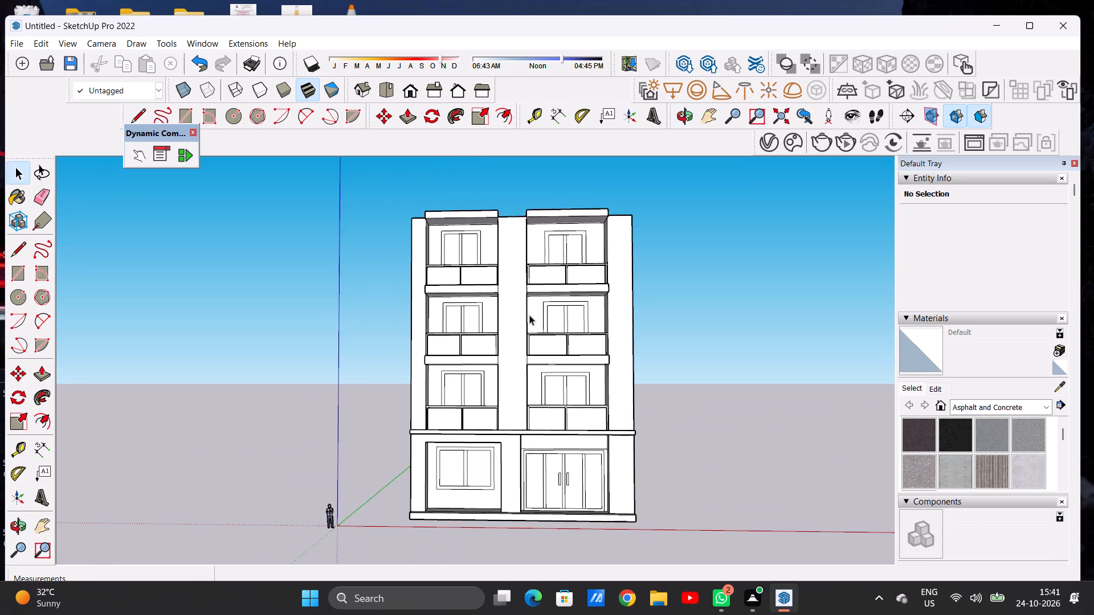
scroll(534, 392, "down", 7)
middle_click_drag(547, 321, 508, 408)
scroll(580, 393, "up", 4)
scroll(582, 390, "down", 1)
scroll(582, 390, "up", 3)
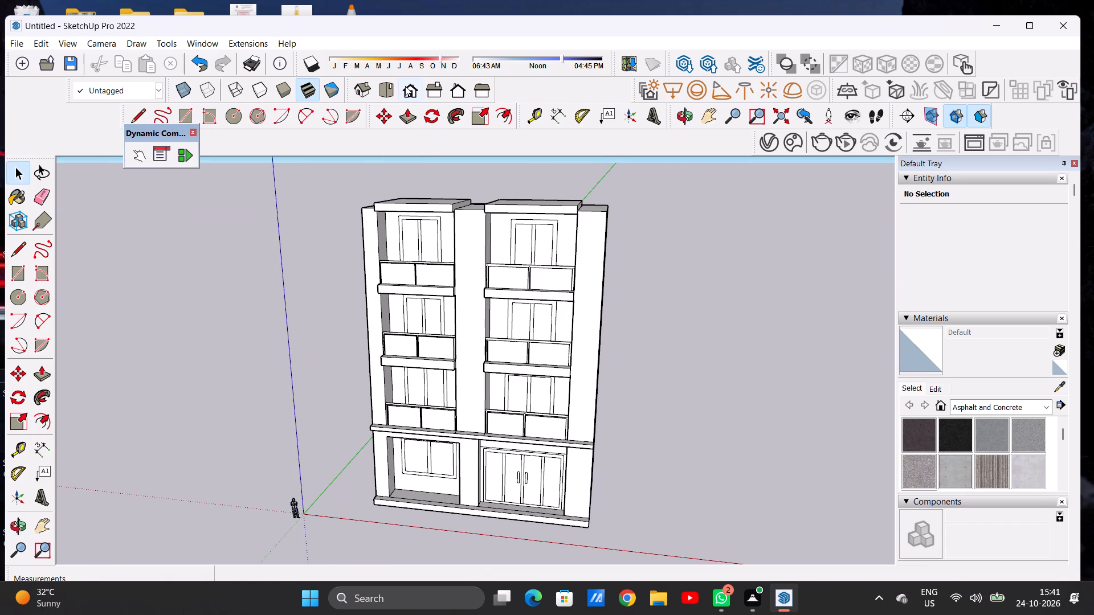
left_click(405, 86)
scroll(247, 287, "down", 1)
scroll(247, 287, "up", 1)
scroll(247, 287, "down", 4)
scroll(455, 300, "up", 1)
scroll(394, 306, "up", 4)
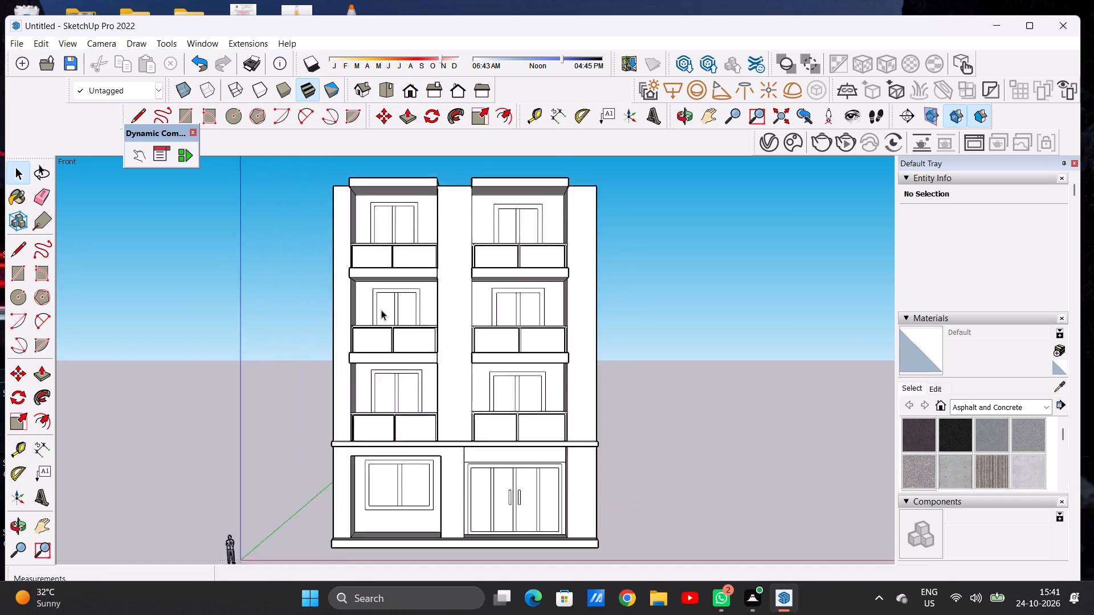
scroll(381, 310, "up", 1)
scroll(296, 347, "down", 13)
Move the entire hotel building by its front base corner away from the origin, onto the open ground between the red and green axes.
middle_click_drag(410, 308, 426, 527)
scroll(420, 396, "up", 14)
triple_click(418, 411)
double_click(418, 411)
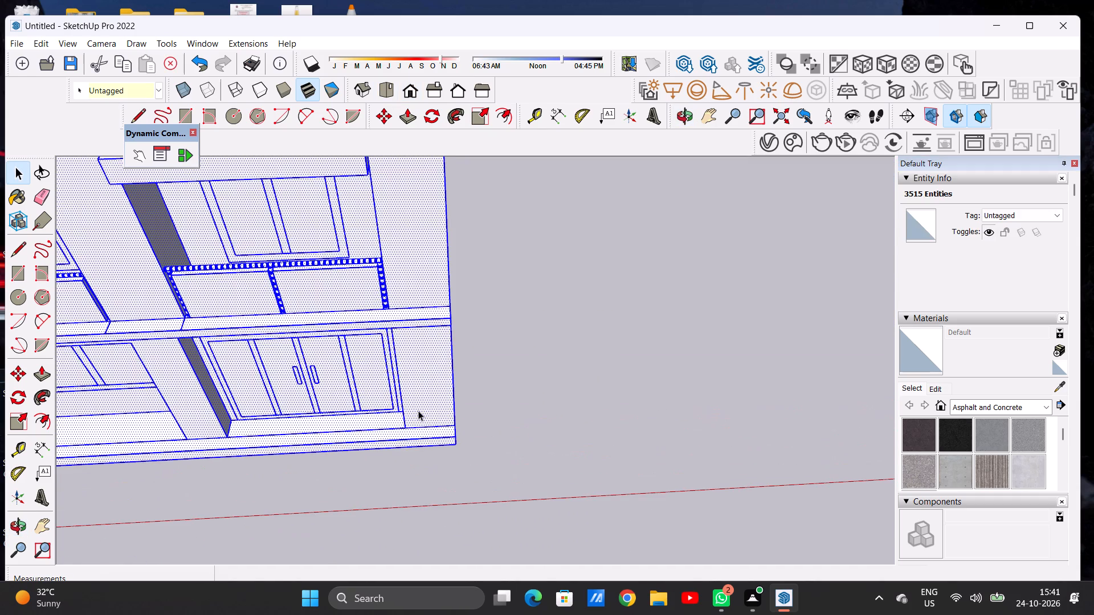
key("m")
left_click(454, 444)
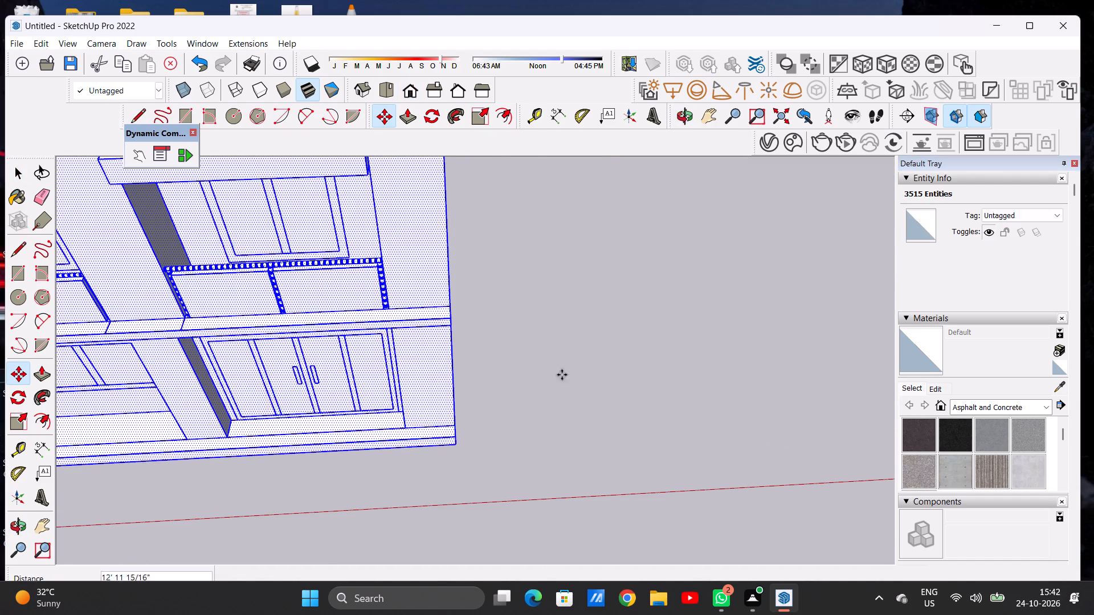
scroll(585, 363, "down", 19)
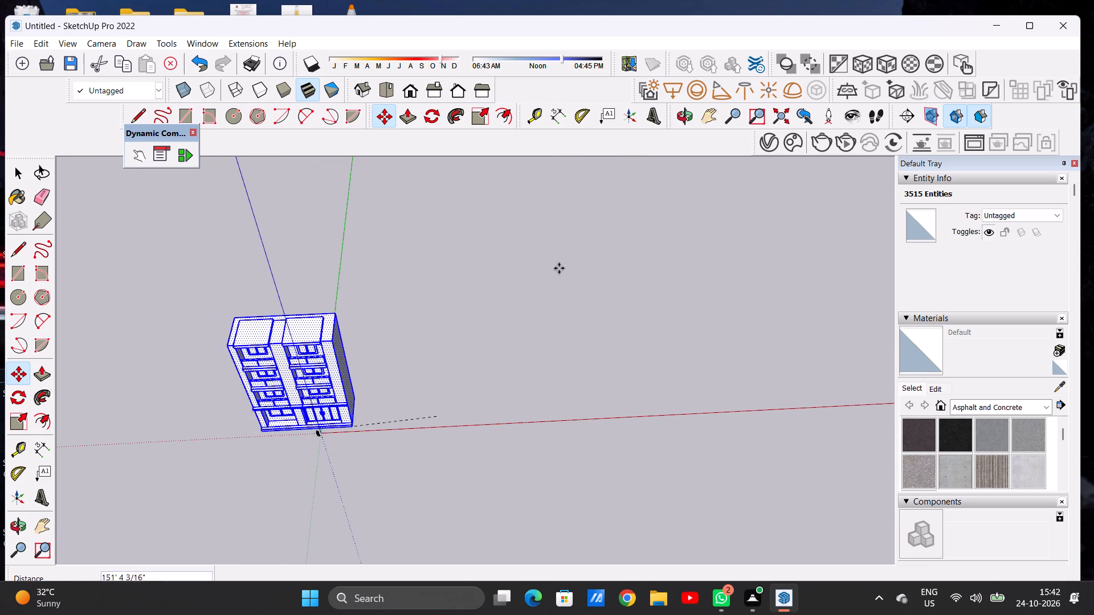
scroll(565, 260, "up", 5)
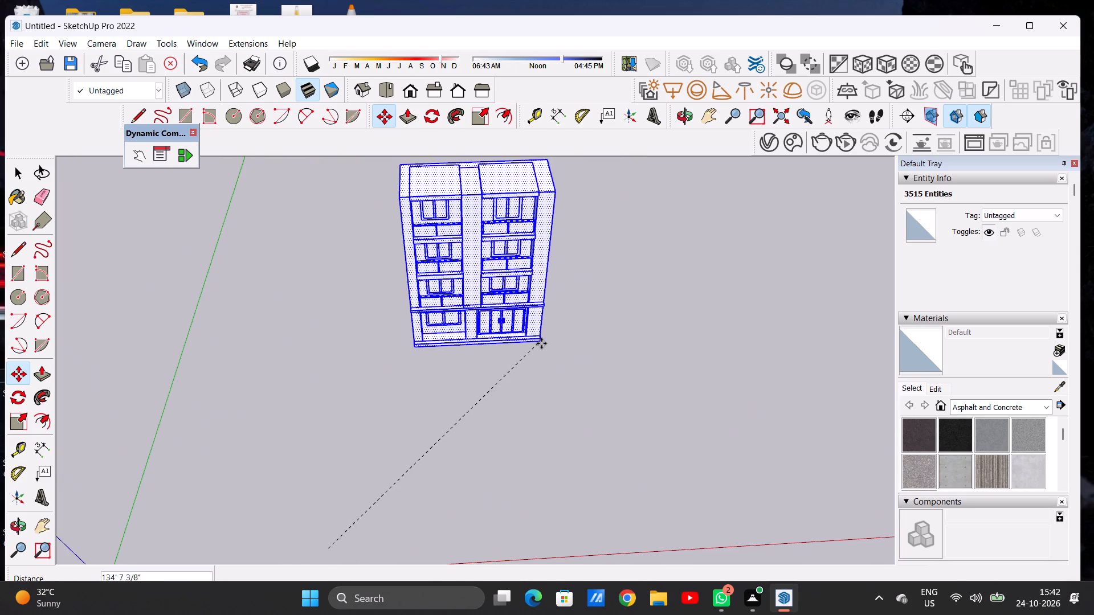
left_click(553, 355)
key("space")
scroll(439, 421, "down", 7)
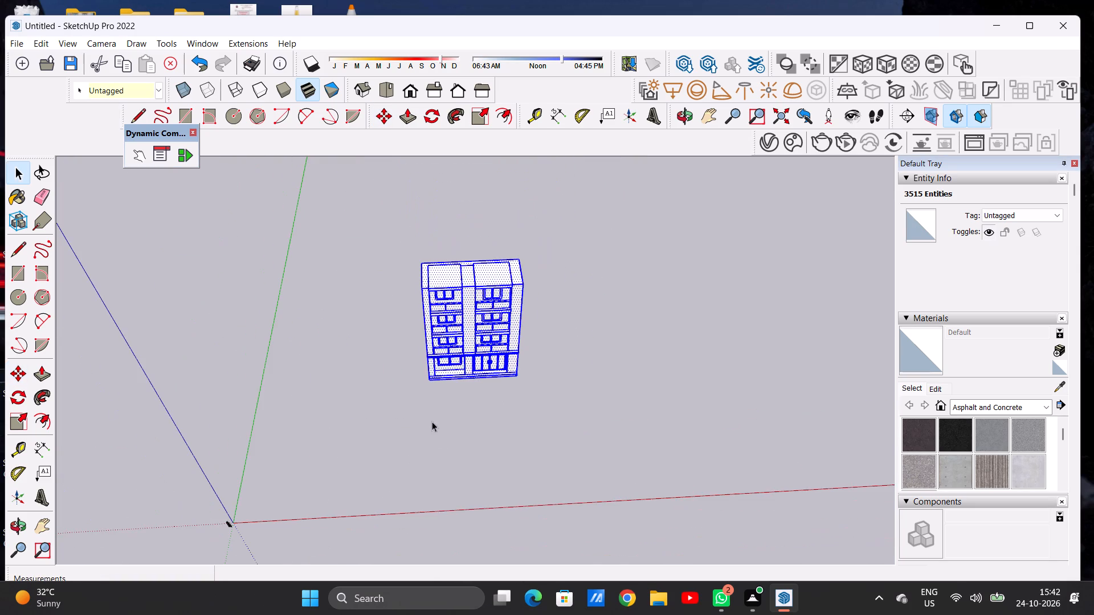
left_click(433, 421)
Examine the repositioned hotel from low and raised angles, checking its placement relative to the axes.
scroll(409, 420, "down", 5)
middle_click_drag(429, 412, 428, 284)
scroll(459, 362, "up", 7)
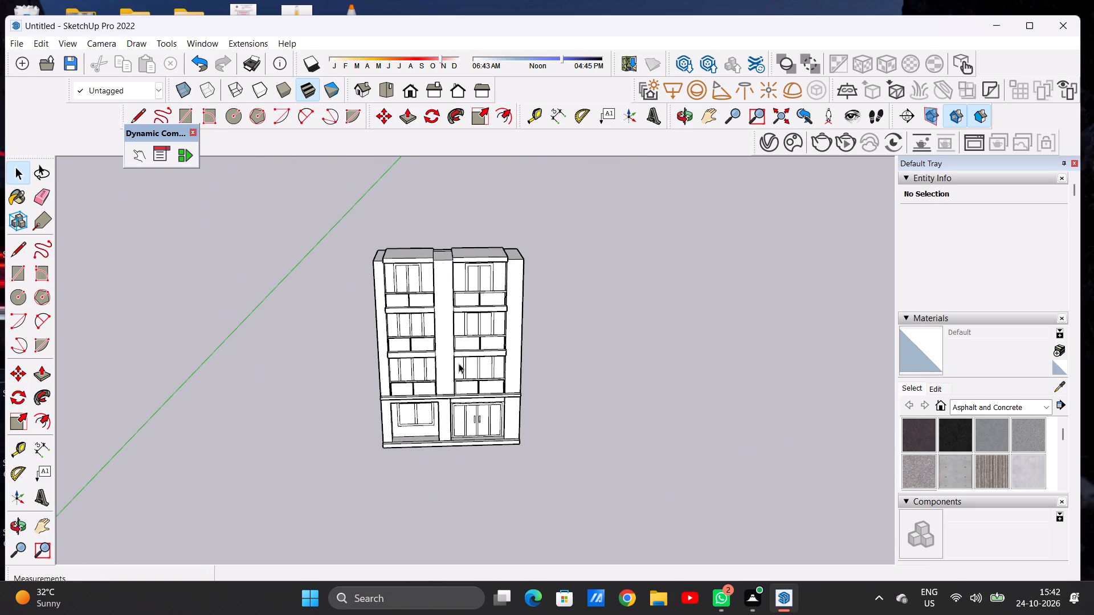
scroll(450, 422, "down", 6)
middle_click_drag(461, 444, 461, 356)
middle_click_drag(462, 350, 462, 341)
middle_click(463, 327)
middle_click_drag(463, 314, 442, 347)
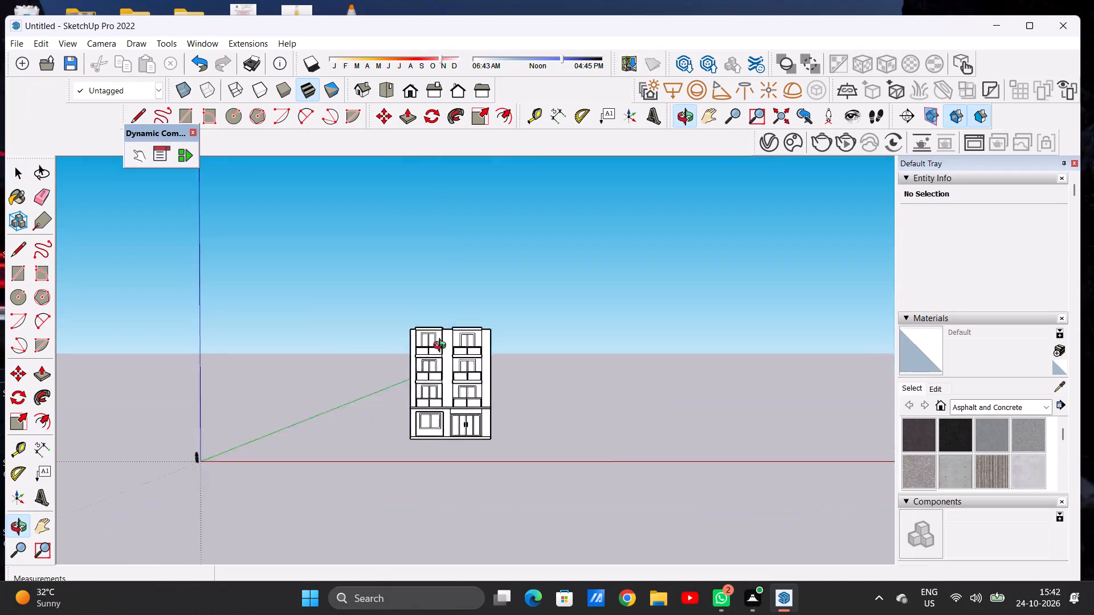
middle_click_drag(442, 347, 434, 475)
scroll(438, 447, "up", 12)
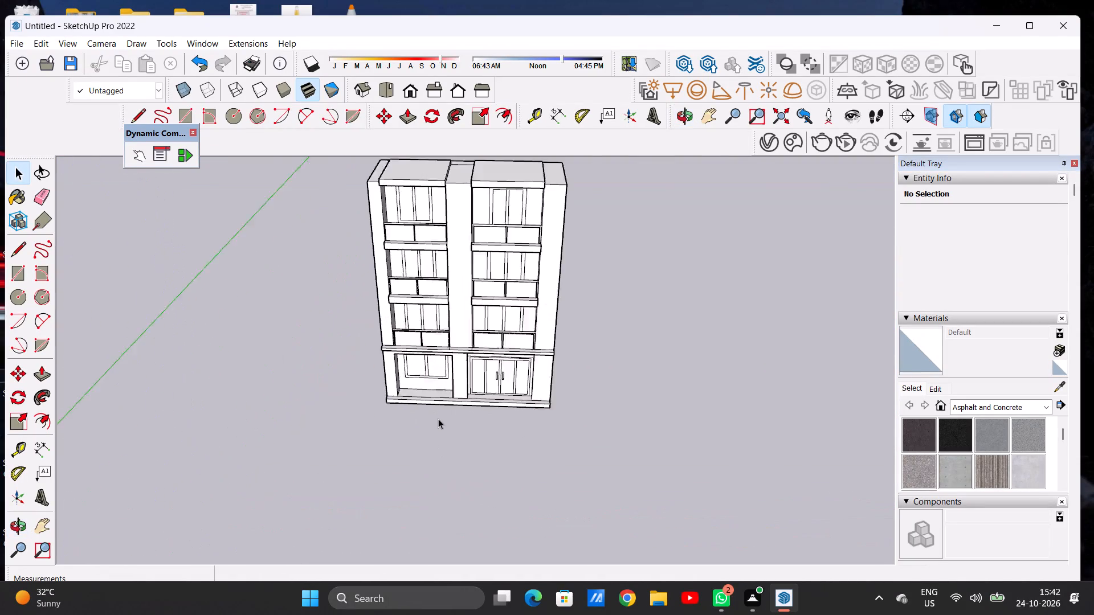
scroll(438, 419, "up", 2)
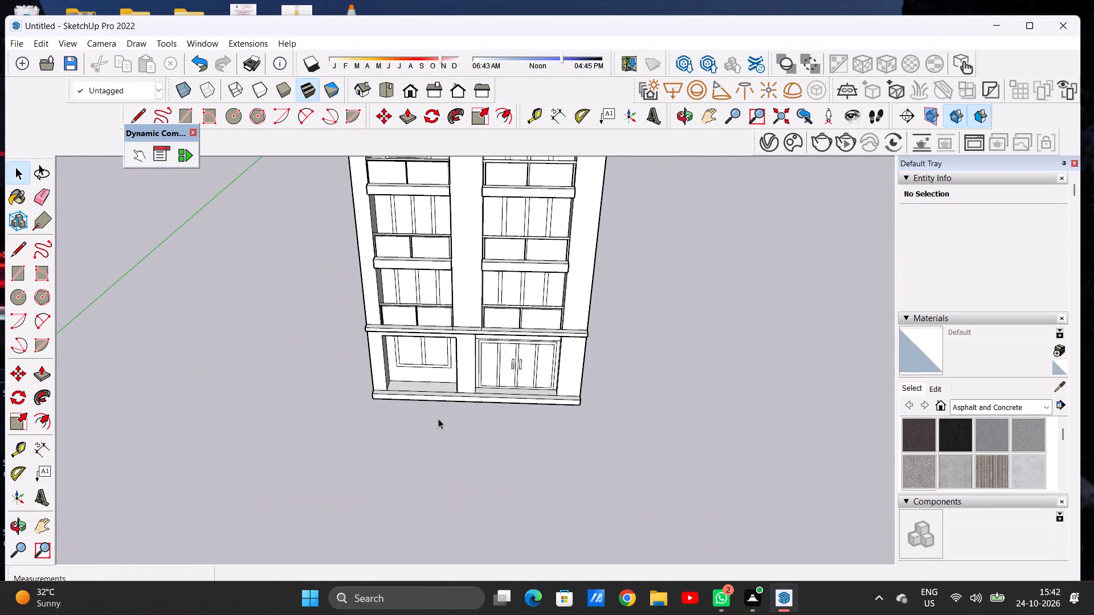
scroll(460, 391, "down", 5)
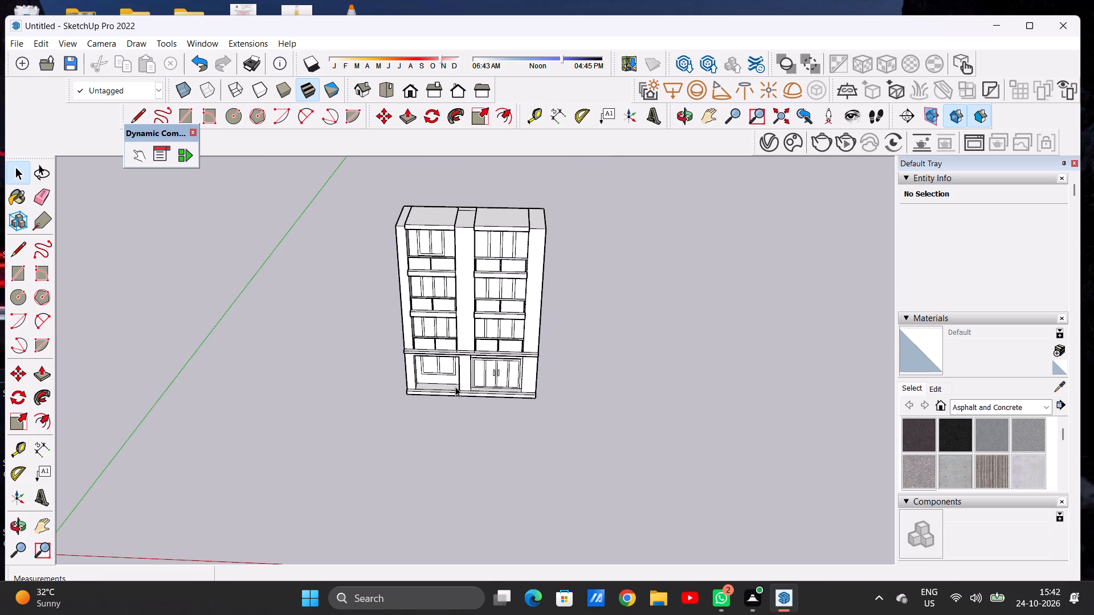
scroll(455, 387, "up", 5)
scroll(480, 432, "up", 4)
scroll(485, 427, "down", 2)
scroll(485, 427, "up", 1)
scroll(485, 427, "down", 1)
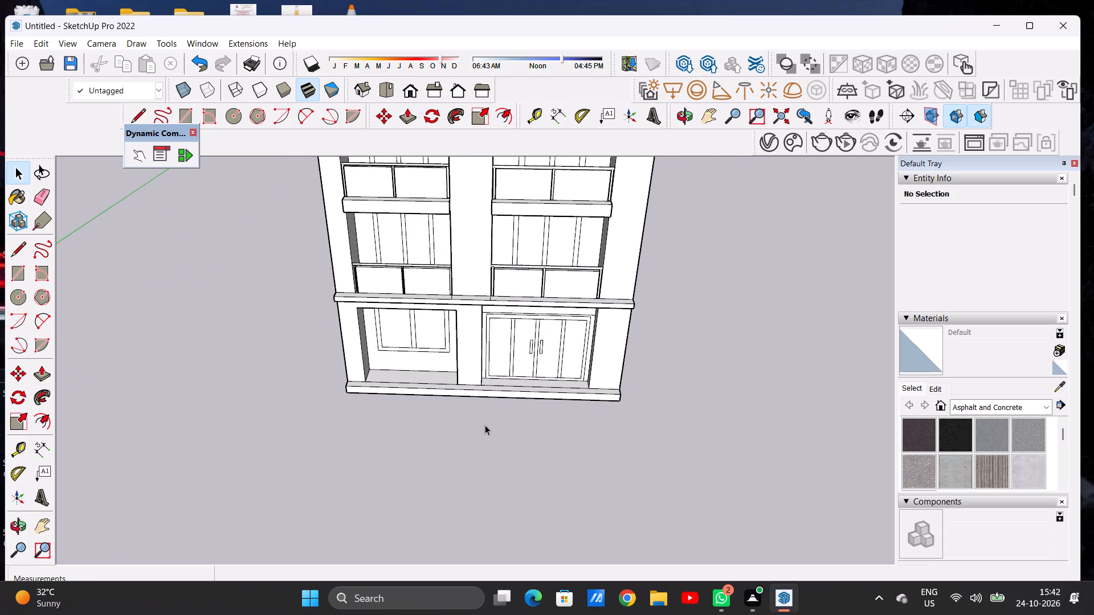
Examine the ground-floor entrance recess and the projecting base in front of the double doors from several angles.
scroll(460, 401, "up", 12)
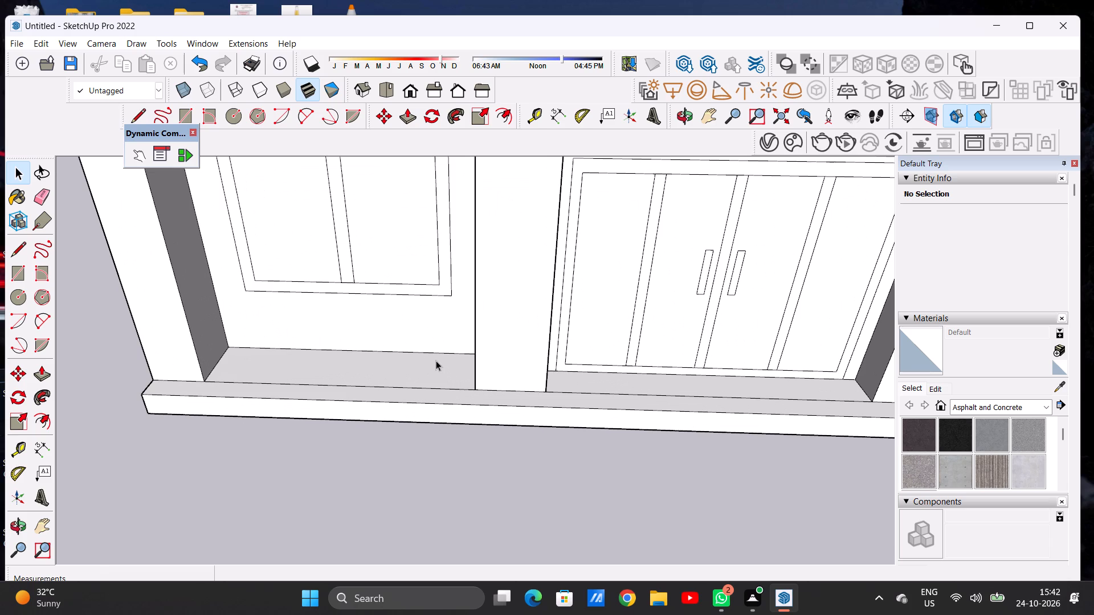
scroll(413, 357, "down", 7)
scroll(581, 358, "up", 8)
middle_click_drag(633, 383, 530, 383)
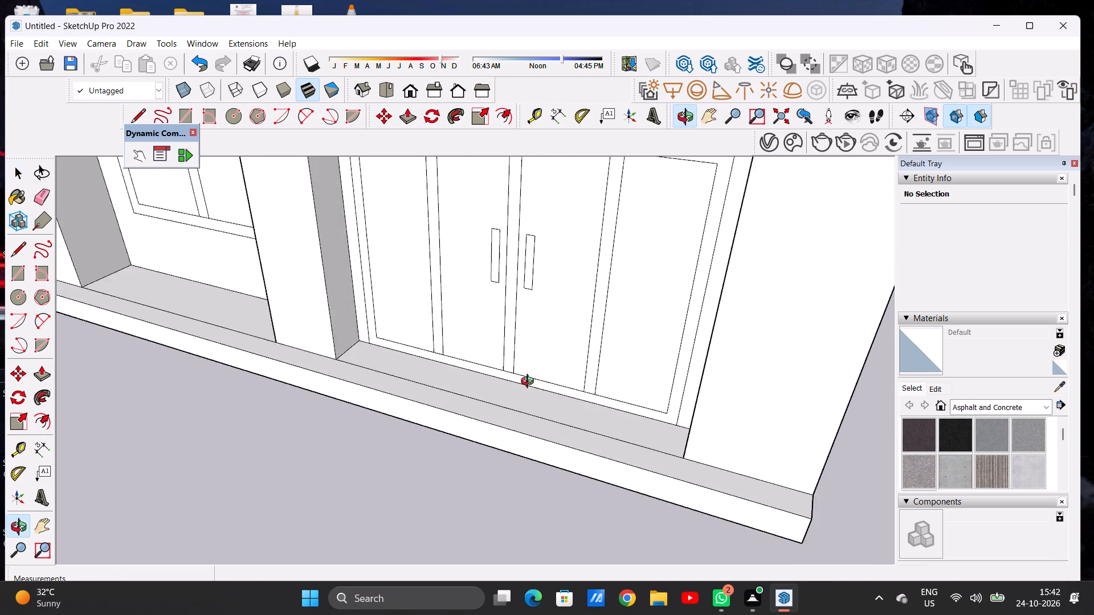
middle_click_drag(530, 383, 414, 452)
middle_click(414, 452)
scroll(436, 408, "up", 7)
middle_click_drag(550, 404, 398, 346)
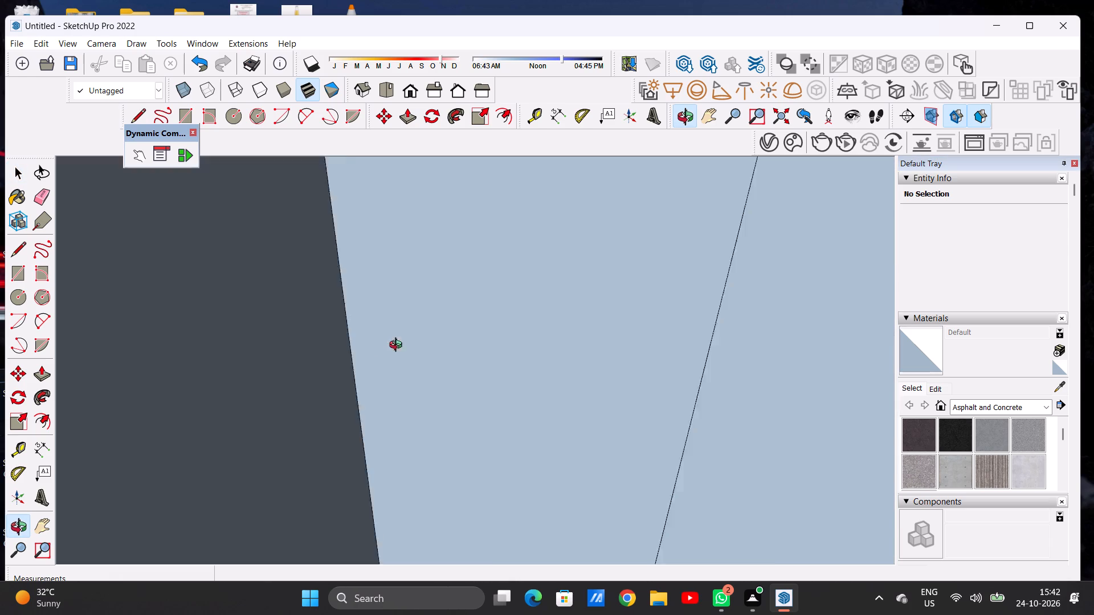
middle_click_drag(398, 346, 605, 351)
scroll(580, 346, "down", 5)
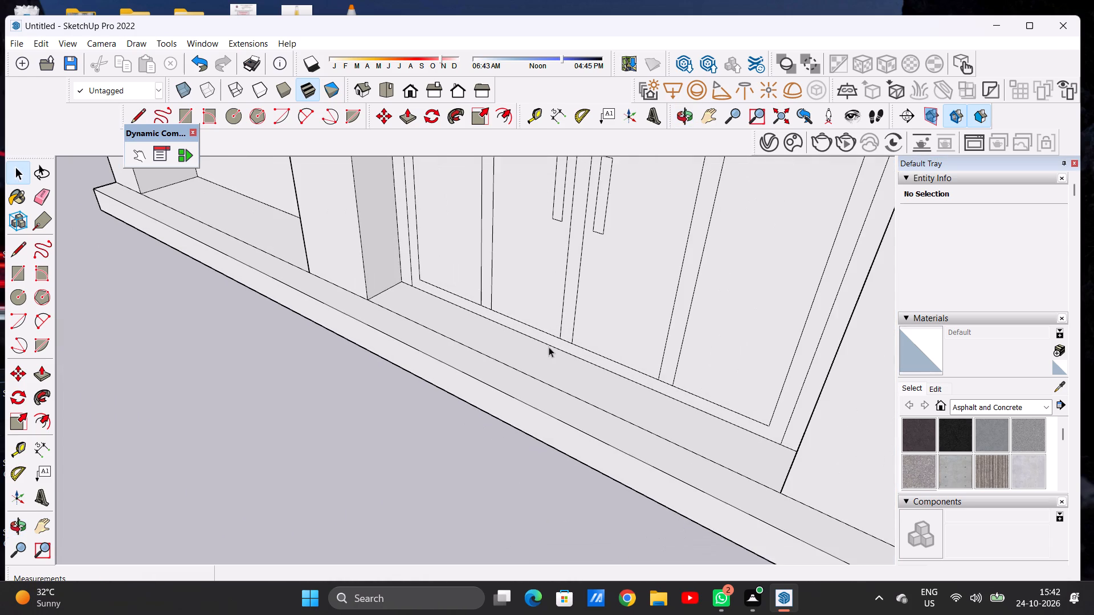
scroll(447, 347, "down", 6)
middle_click_drag(495, 362, 598, 307)
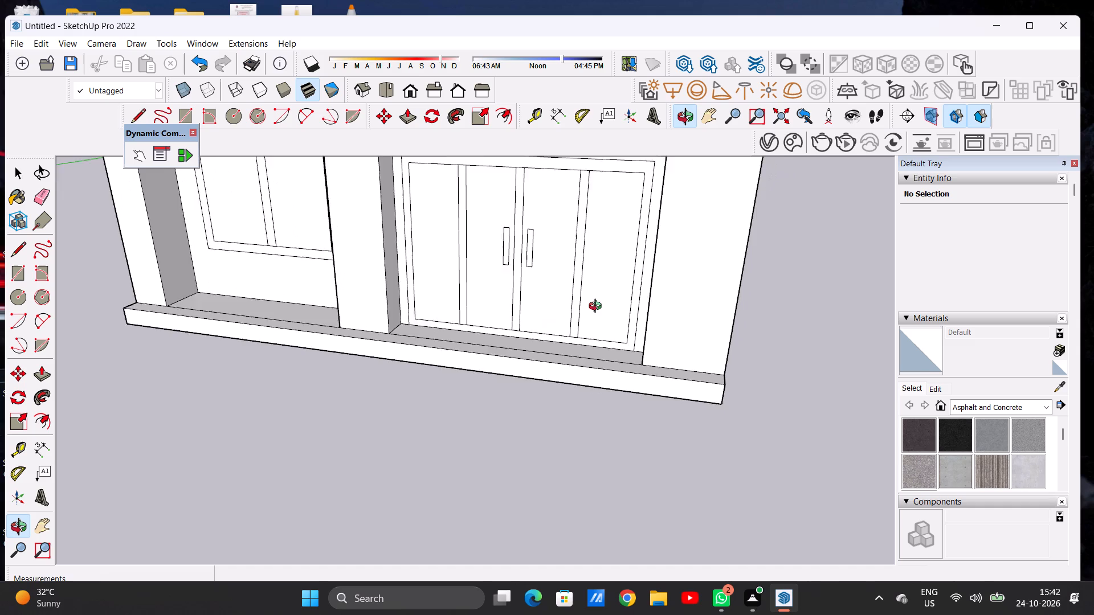
middle_click_drag(598, 307, 631, 289)
scroll(632, 347, "up", 5)
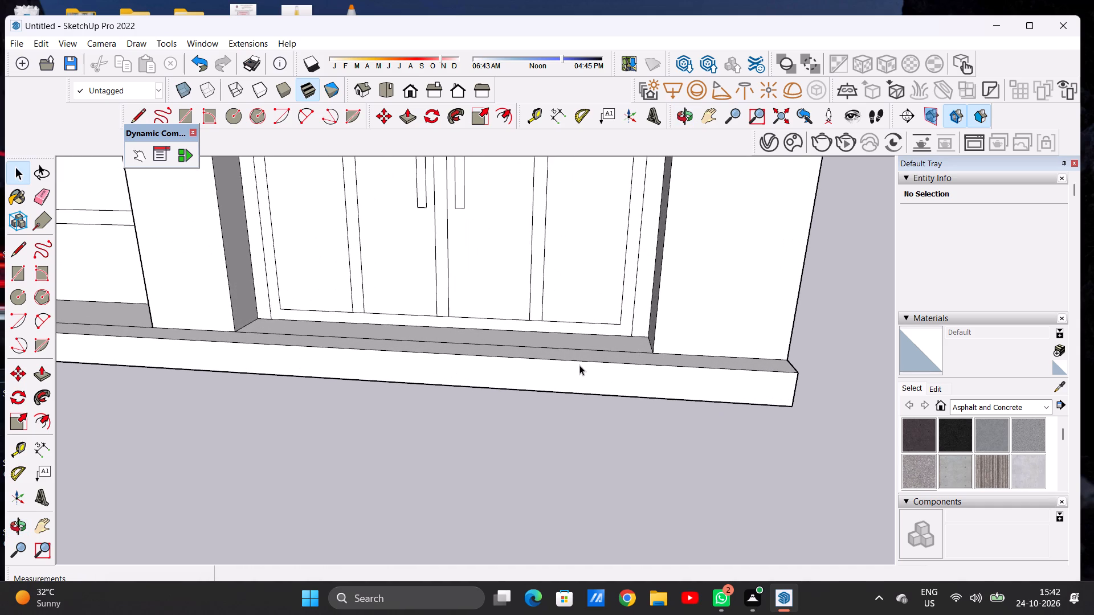
scroll(577, 364, "down", 6)
middle_click_drag(578, 337, 599, 400)
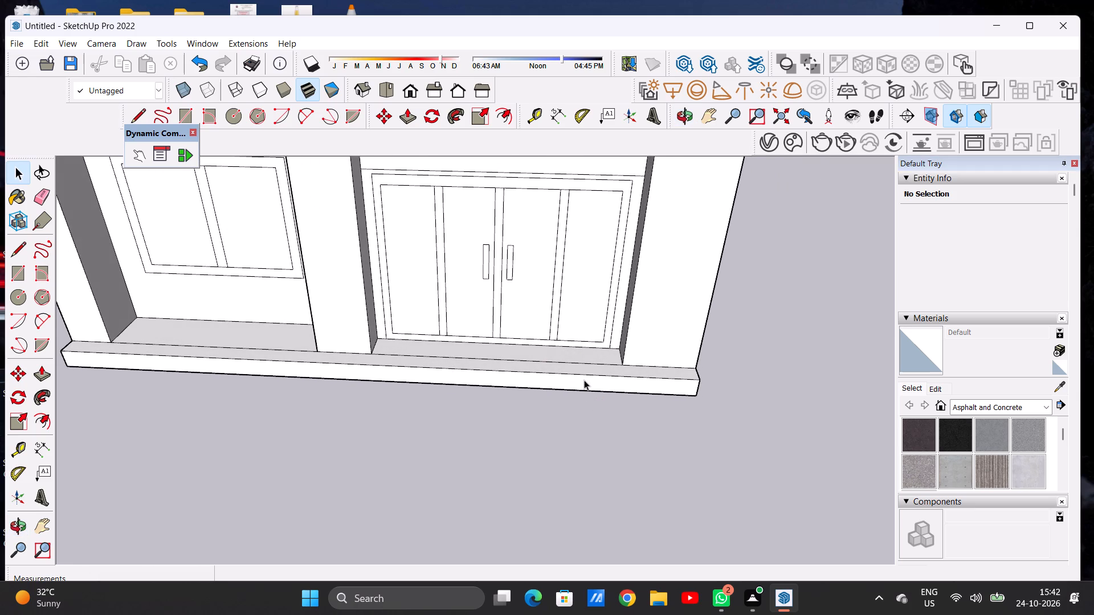
scroll(584, 380, "up", 3)
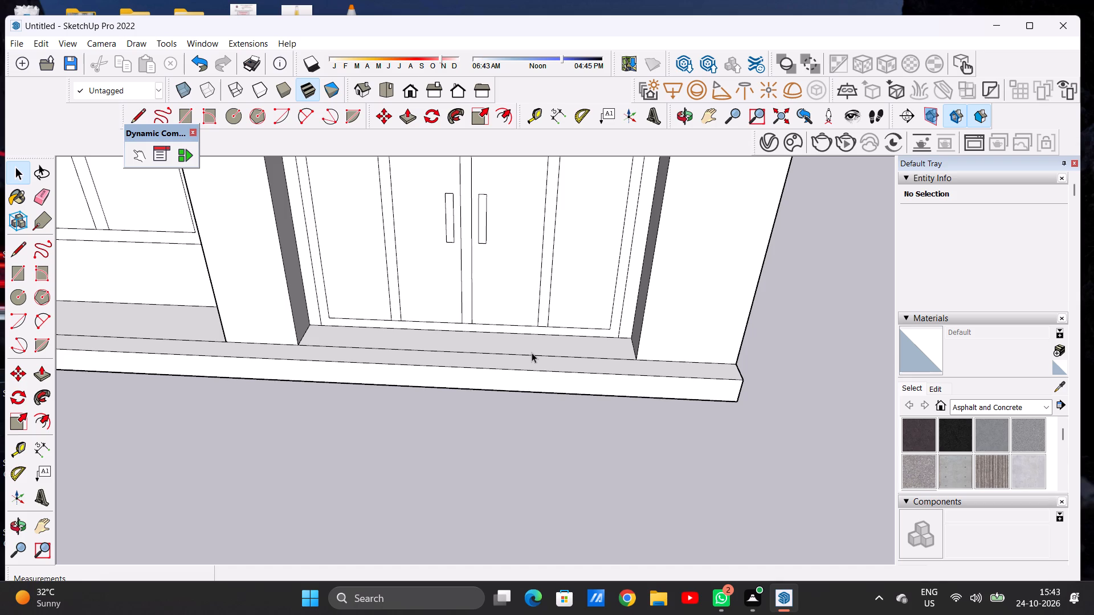
scroll(532, 352, "down", 2)
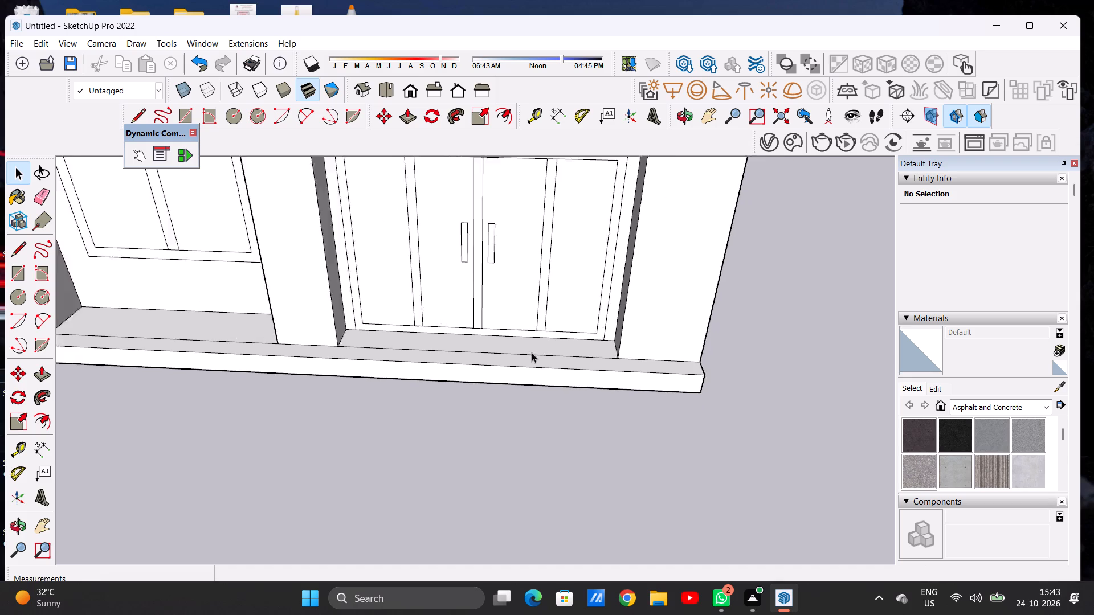
scroll(532, 352, "down", 14)
middle_click_drag(448, 358, 446, 272)
middle_click(446, 269)
scroll(436, 350, "up", 2)
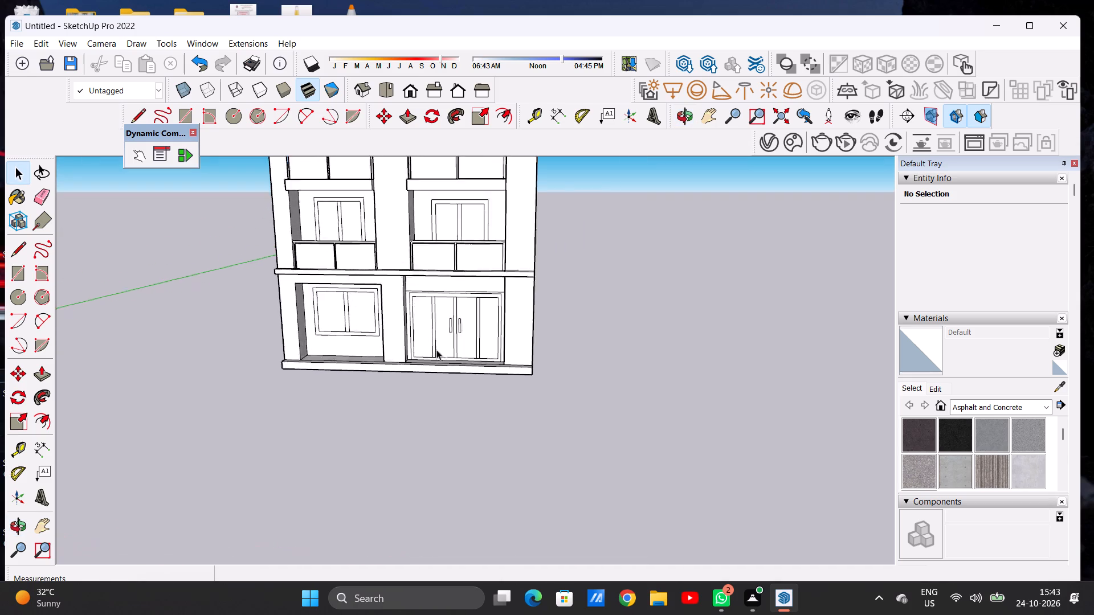
scroll(436, 350, "up", 8)
scroll(415, 367, "down", 6)
middle_click_drag(469, 401, 500, 378)
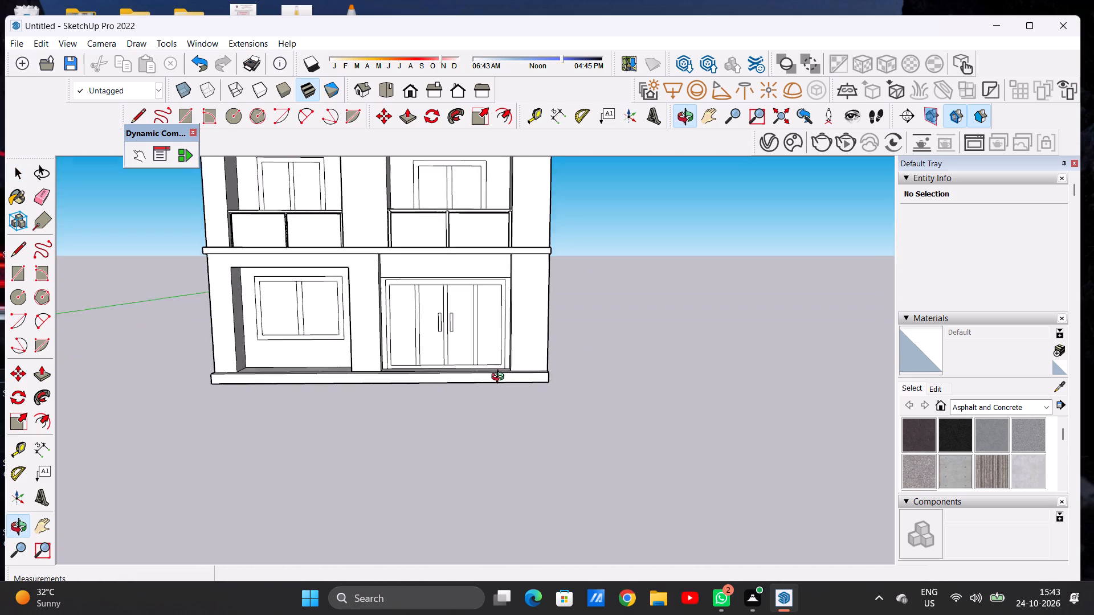
middle_click_drag(500, 378, 496, 424)
scroll(479, 380, "up", 8)
middle_click_drag(483, 354, 441, 482)
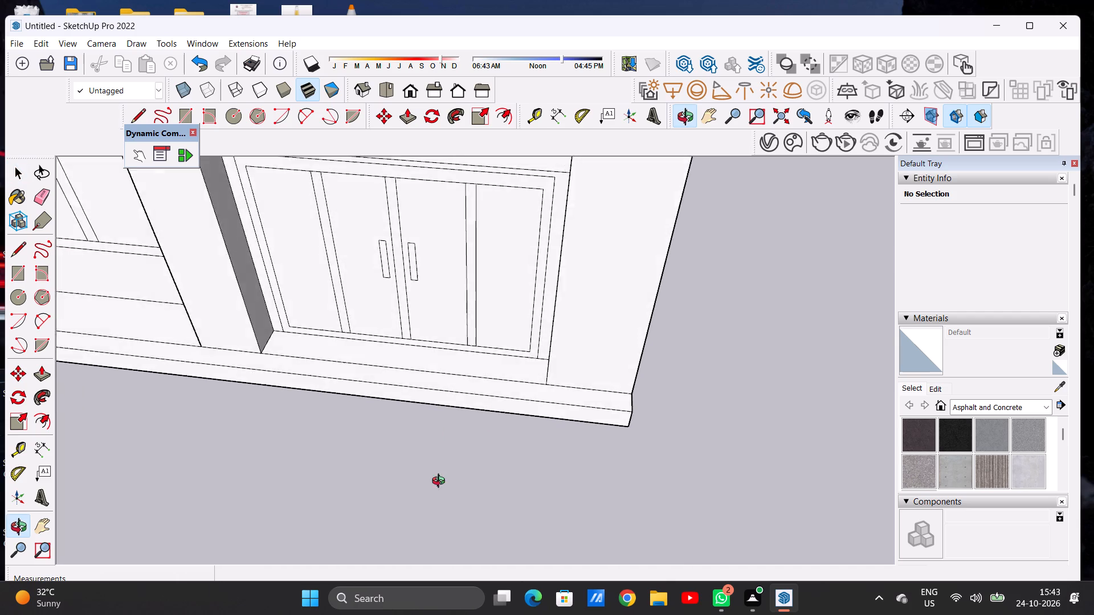
middle_click_drag(441, 482, 445, 498)
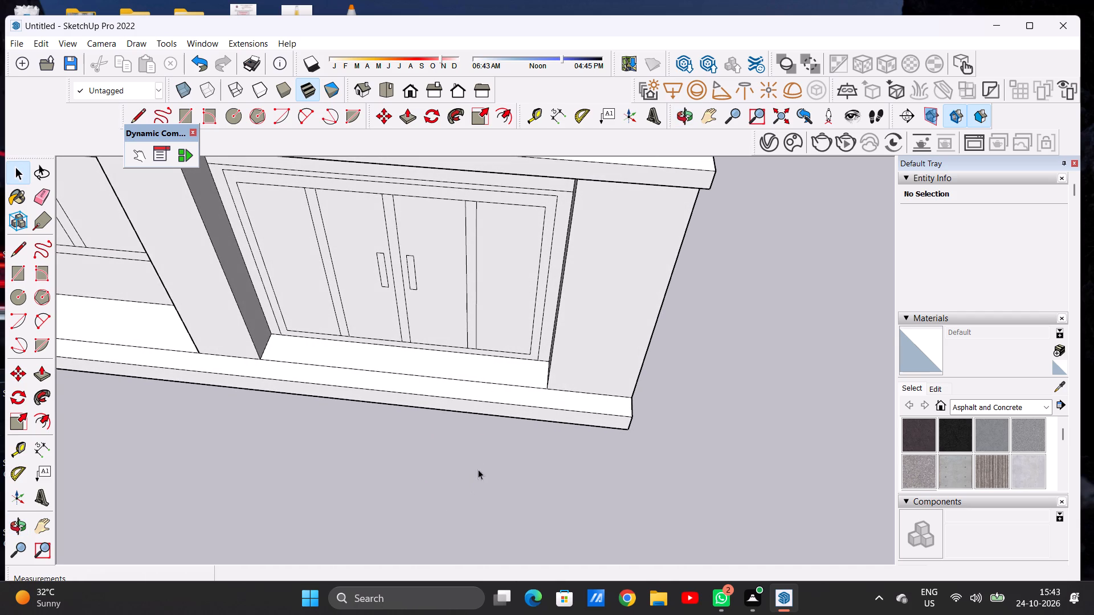
Draw a line from the entrance recess's right corner about 1' 10" across the base's top, continuing 1' 9 1/4" down its front face.
middle_click_drag(521, 413, 503, 333)
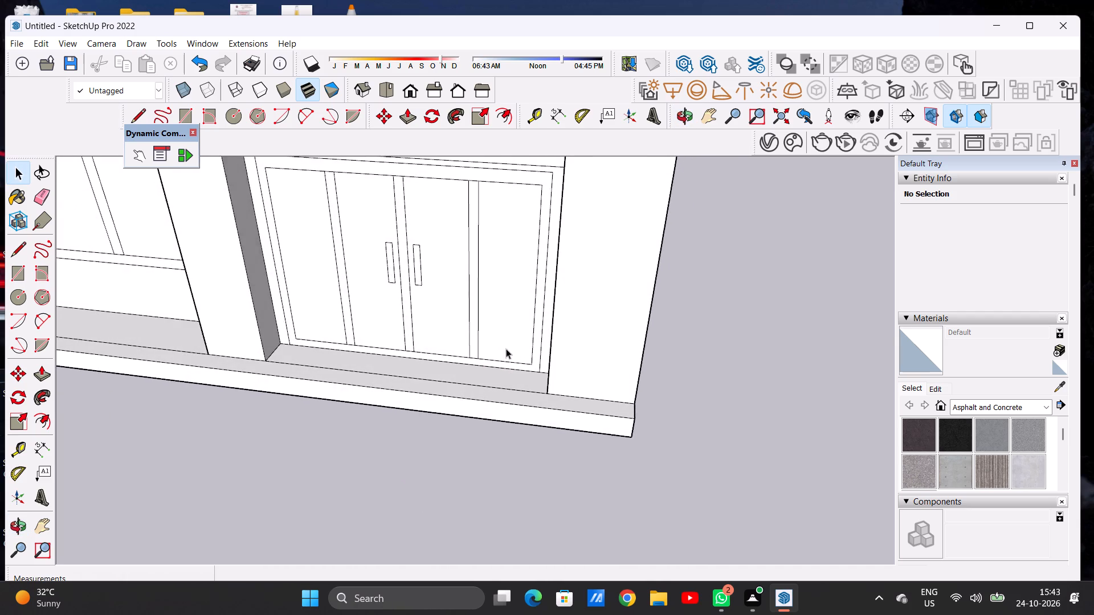
scroll(521, 377, "up", 3)
key("l")
scroll(552, 388, "up", 6)
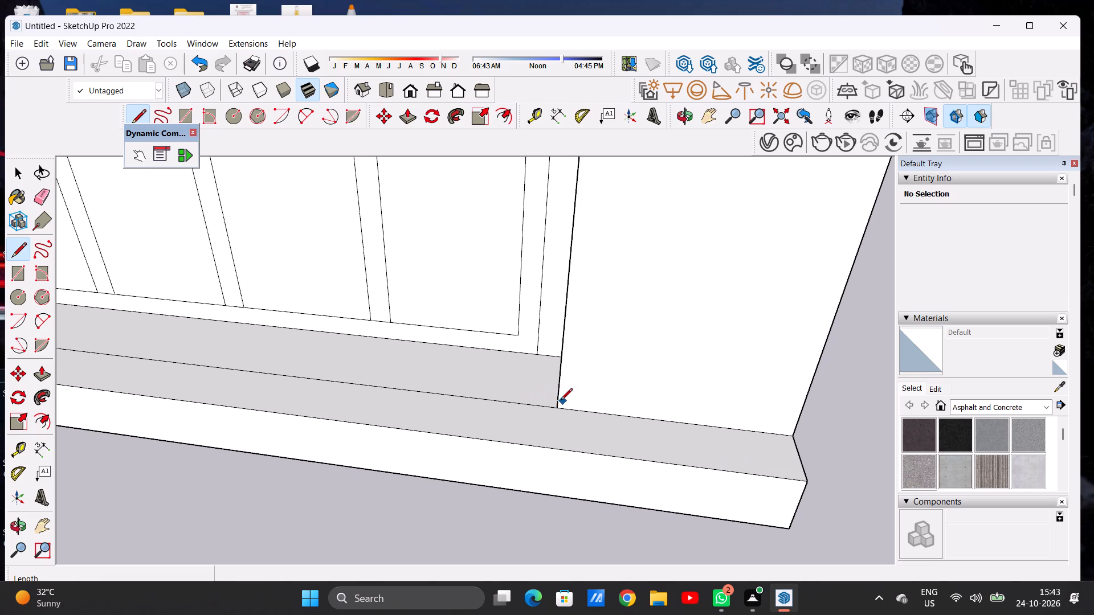
left_click(560, 404)
left_click(551, 450)
left_click(553, 449)
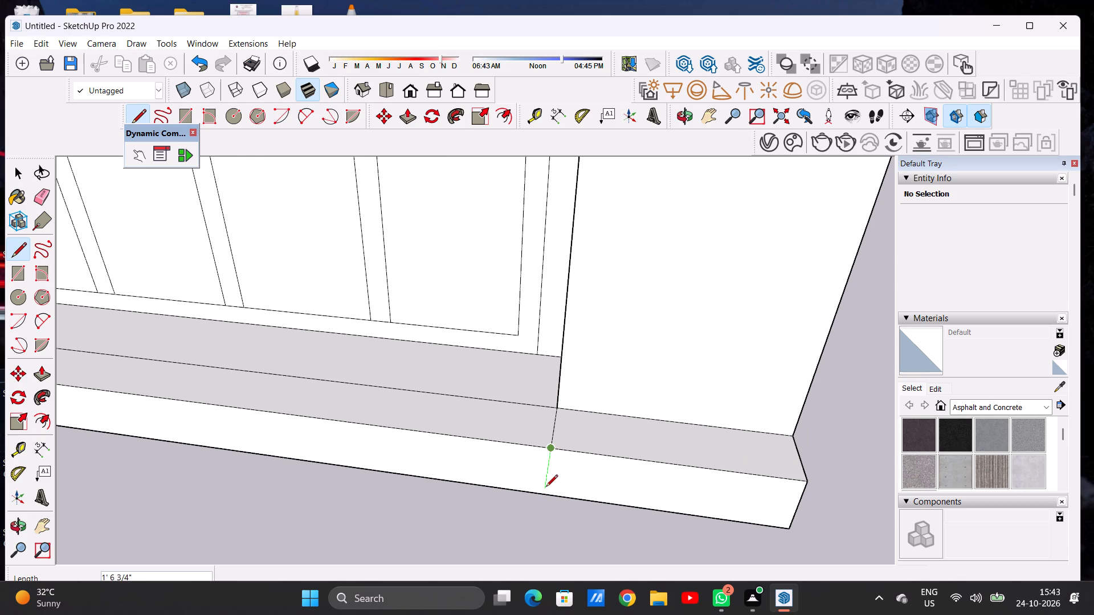
left_click(546, 496)
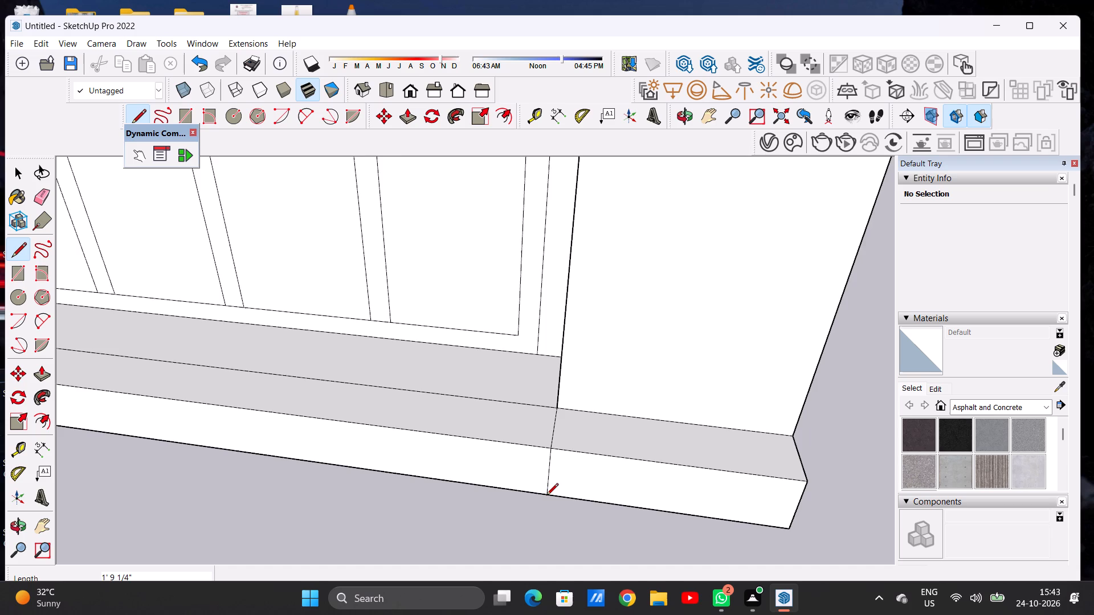
Draw a matching line from the entrance recess's left corner across the base's top and 1' 9 1/4" down its front face.
scroll(594, 495, "down", 14)
middle_click_drag(435, 472, 384, 405)
scroll(371, 438, "up", 11)
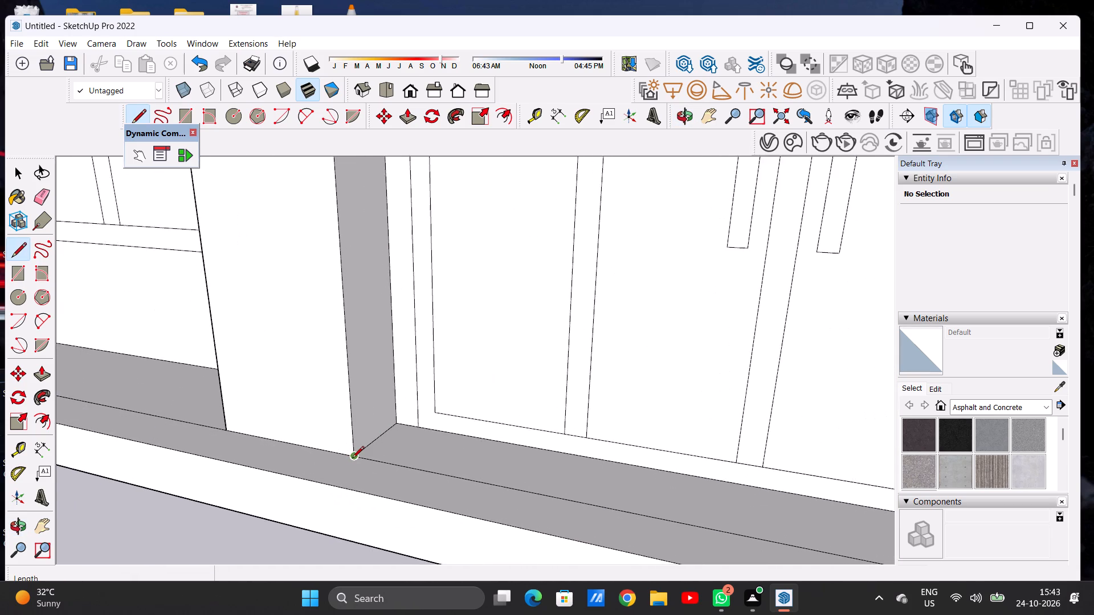
scroll(352, 459, "up", 6)
left_click(353, 456)
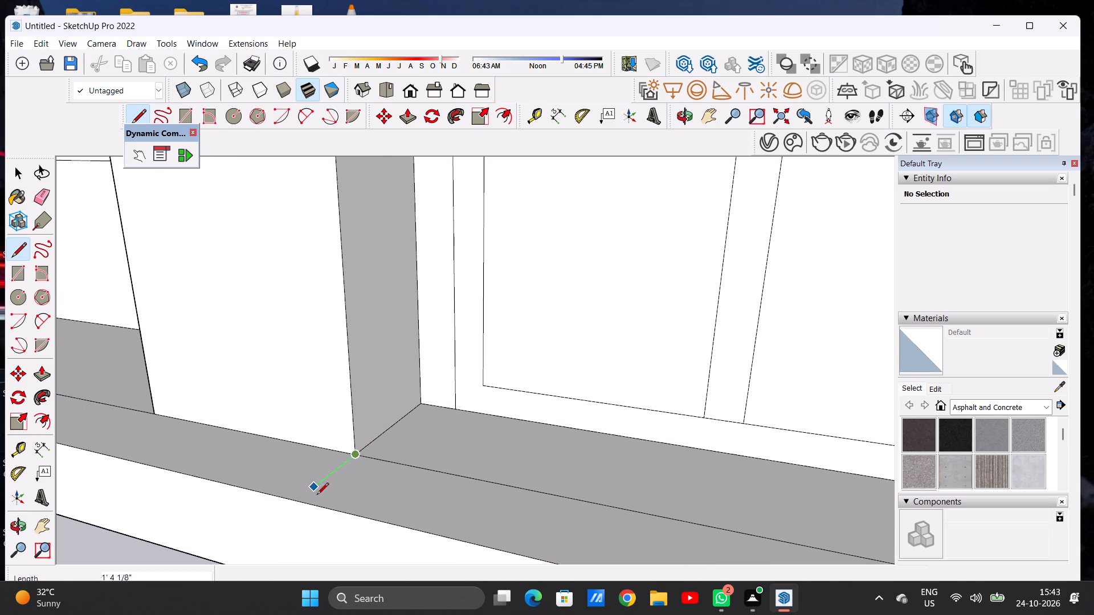
left_click(297, 500)
scroll(324, 455, "down", 8)
scroll(331, 518, "up", 6)
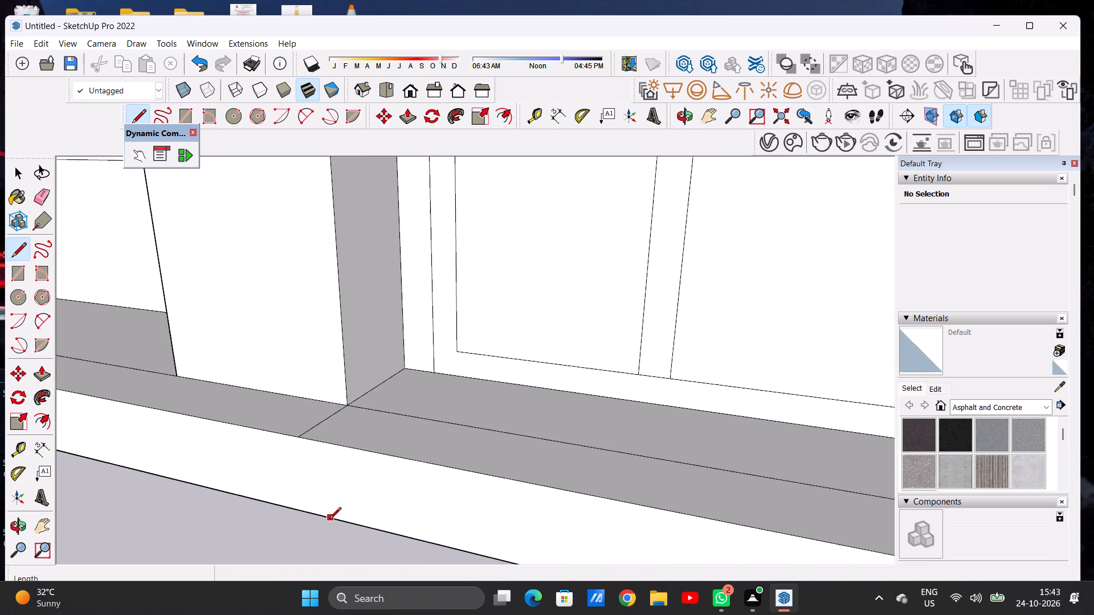
scroll(329, 520, "up", 1)
left_click(293, 430)
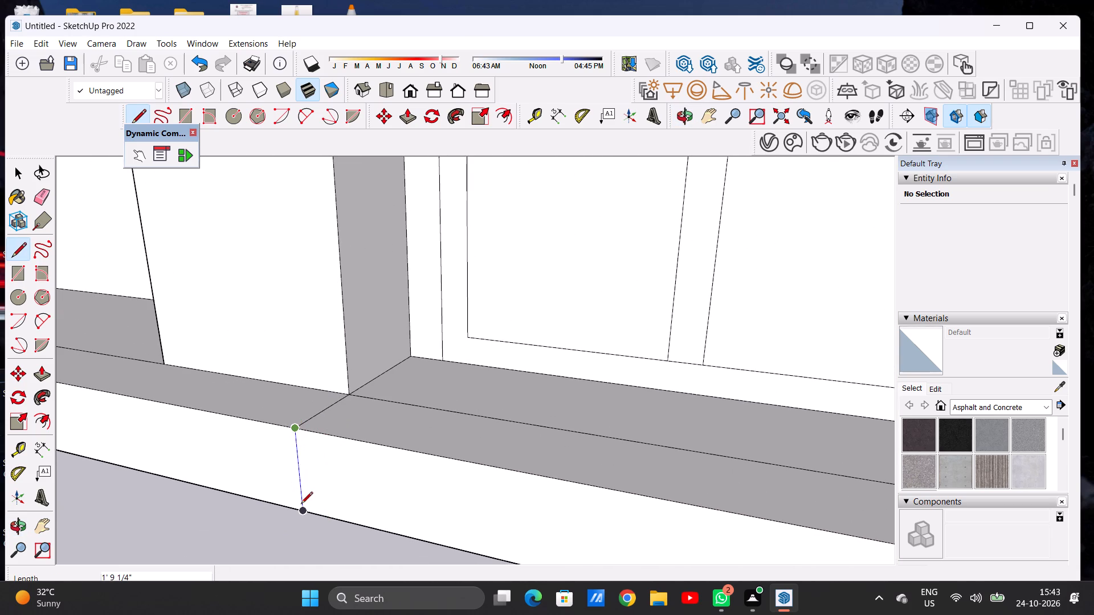
left_click(300, 510)
key("space")
Examine the base section between the two dividing lines in front of the entrance doors.
scroll(401, 515, "down", 3)
scroll(405, 516, "up", 2)
scroll(405, 516, "down", 15)
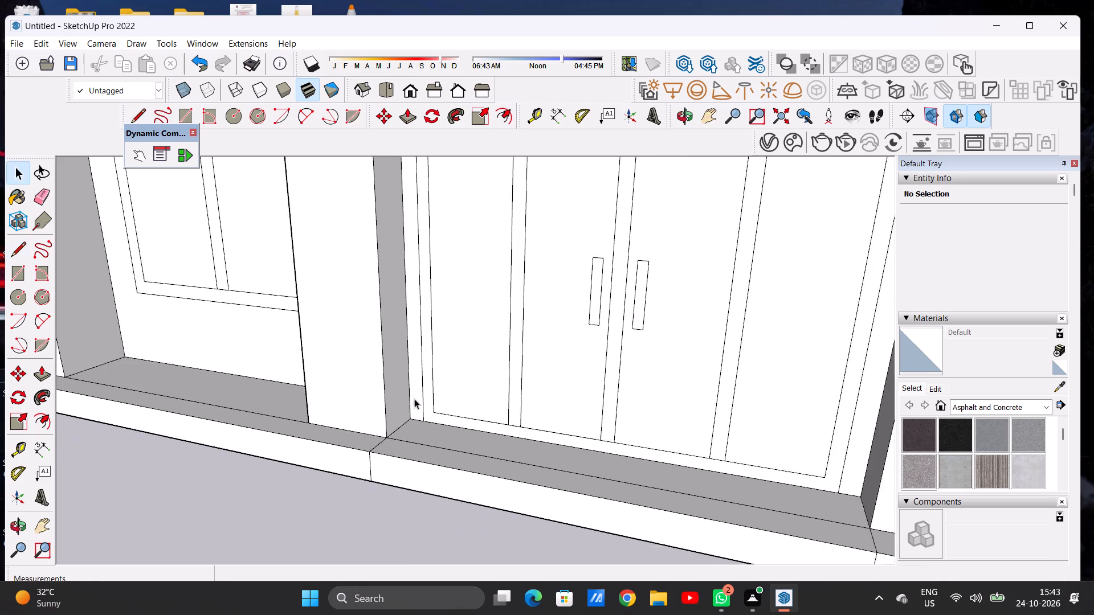
scroll(414, 399, "down", 3)
scroll(414, 399, "up", 1)
scroll(414, 399, "down", 1)
middle_click_drag(472, 456, 368, 481)
scroll(517, 489, "up", 5)
scroll(598, 394, "down", 2)
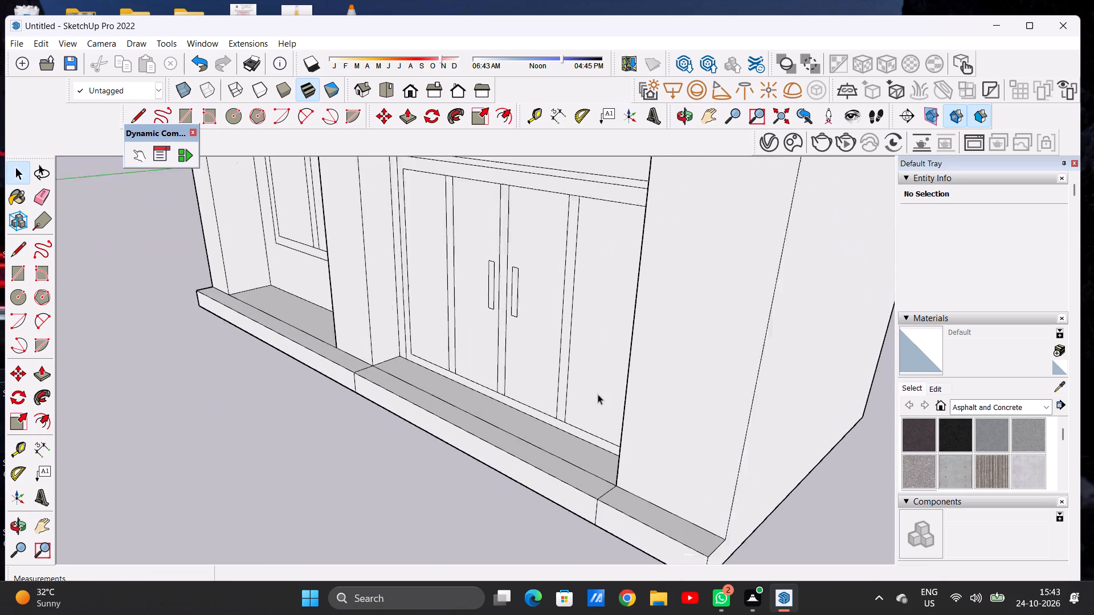
Draw a ground rectangle along the base's full front bottom edge, about 59' 7 5/8" wide and extending about 20' 2 1/2" outward.
scroll(598, 394, "down", 14)
middle_click_drag(431, 417, 628, 475)
scroll(539, 367, "up", 8)
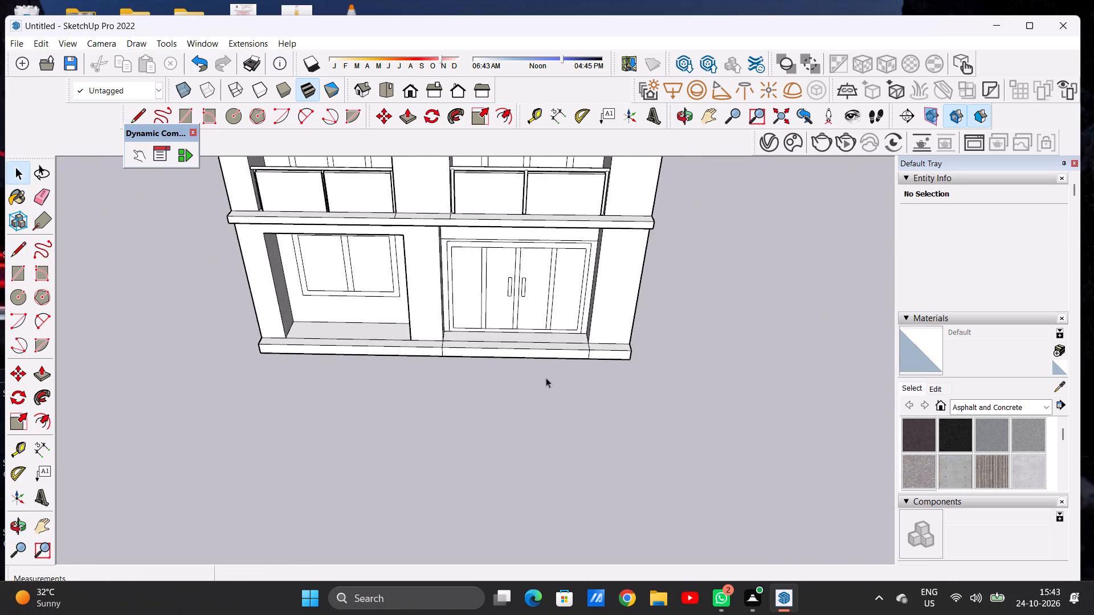
scroll(581, 423, "down", 14)
middle_click_drag(516, 394, 506, 417)
scroll(546, 402, "up", 4)
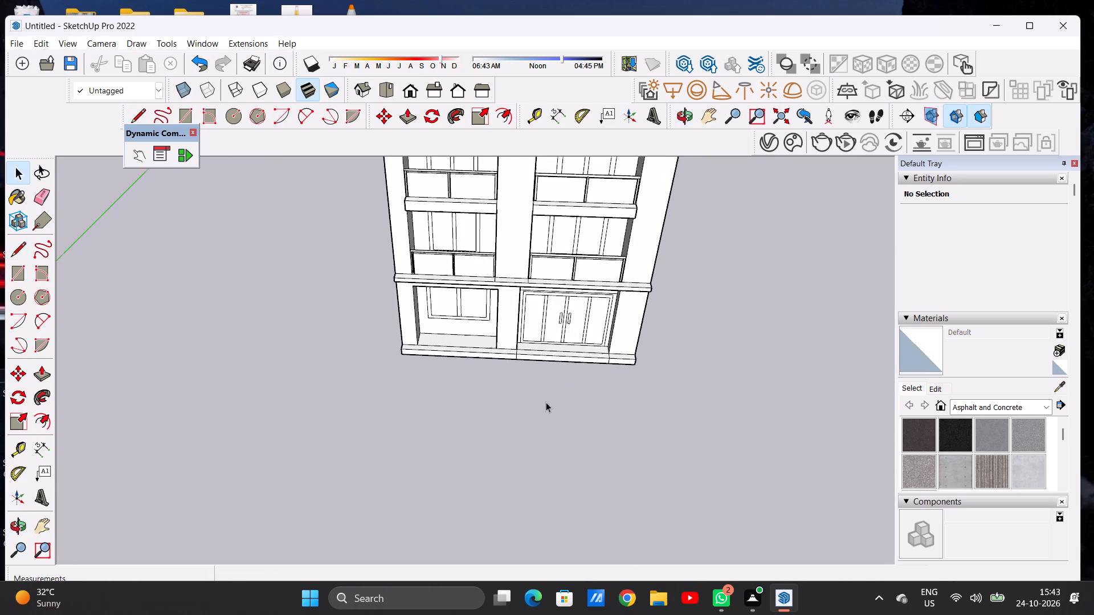
scroll(546, 402, "up", 8)
key("r")
scroll(389, 386, "up", 7)
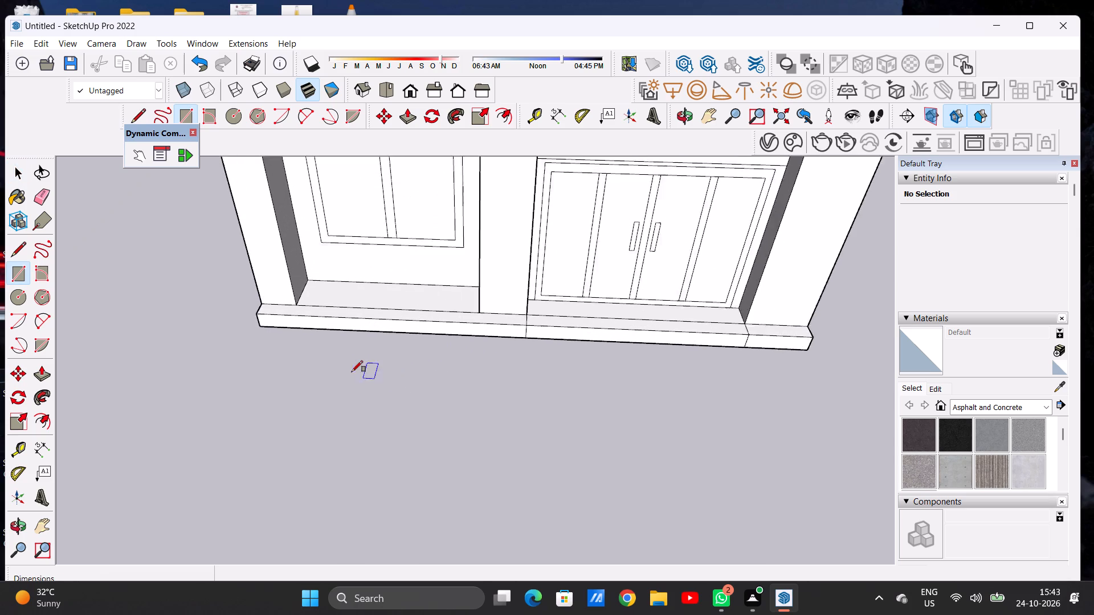
scroll(352, 372, "up", 3)
left_click(217, 310)
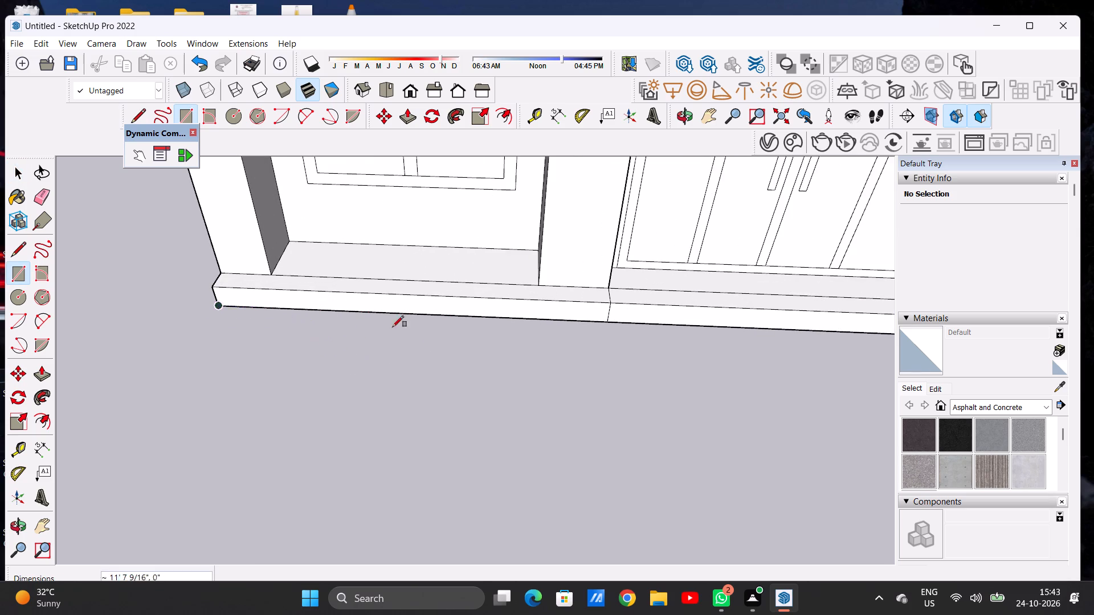
scroll(413, 333, "down", 10)
scroll(765, 342, "up", 3)
scroll(693, 362, "down", 1)
scroll(673, 340, "up", 11)
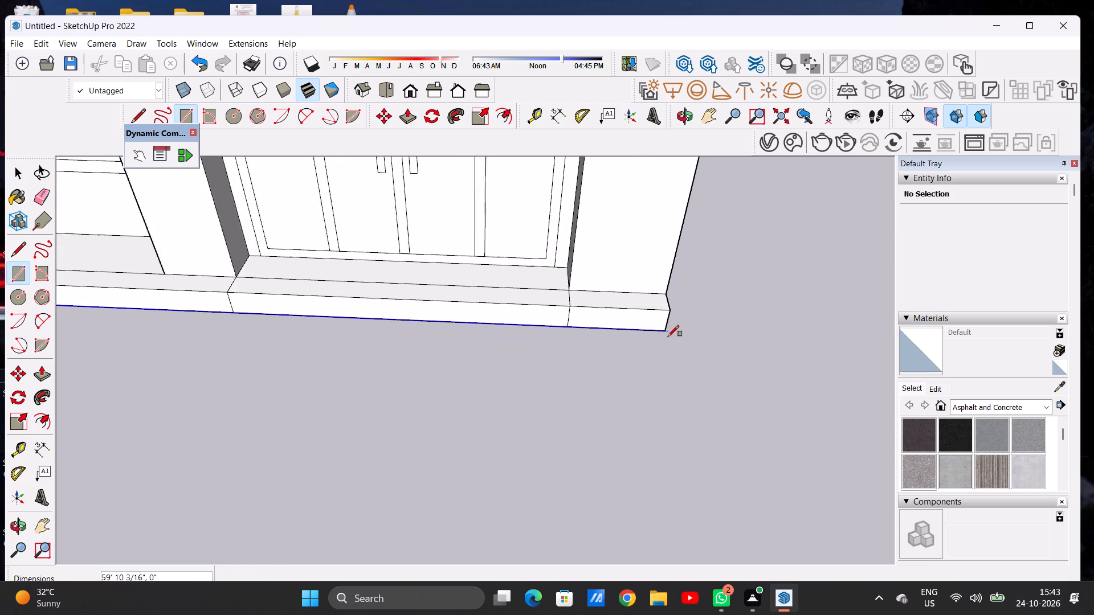
left_click(663, 334)
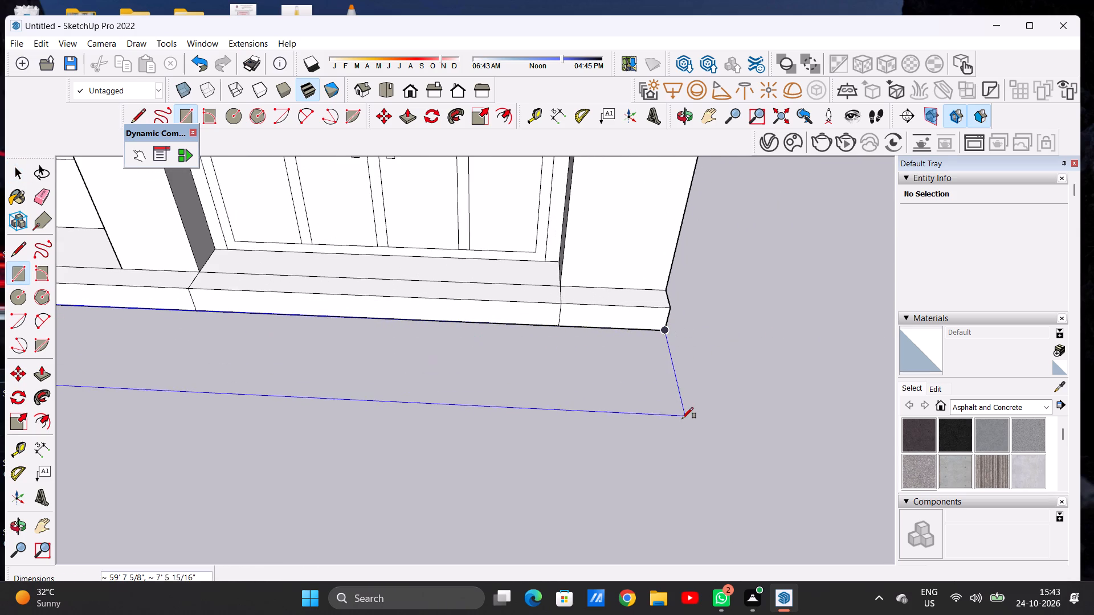
scroll(682, 416, "down", 1)
scroll(682, 416, "up", 1)
scroll(682, 416, "down", 11)
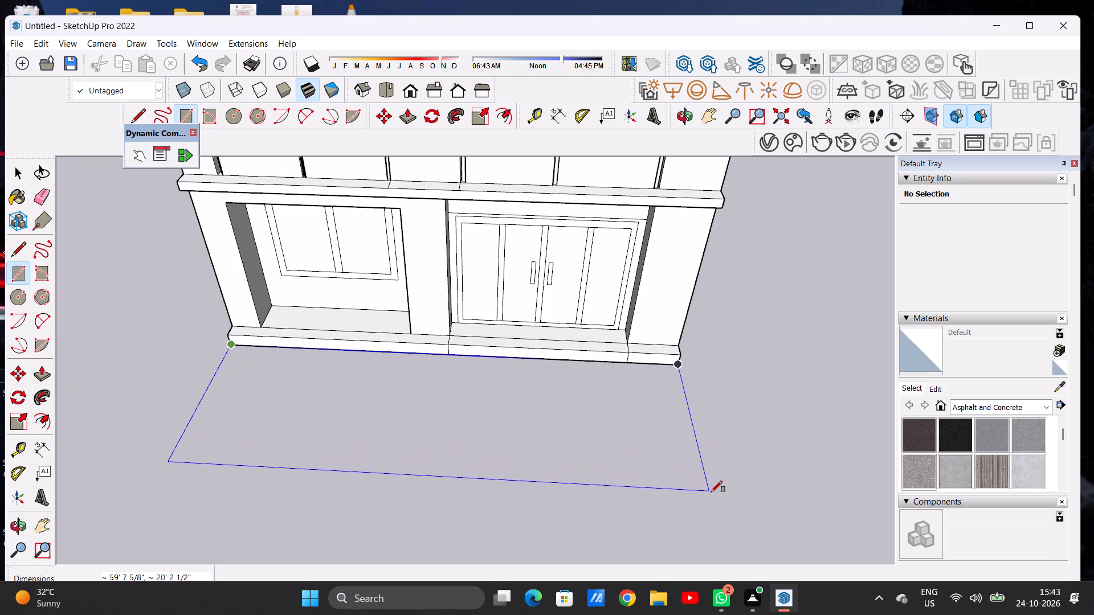
left_click(711, 492)
key("space")
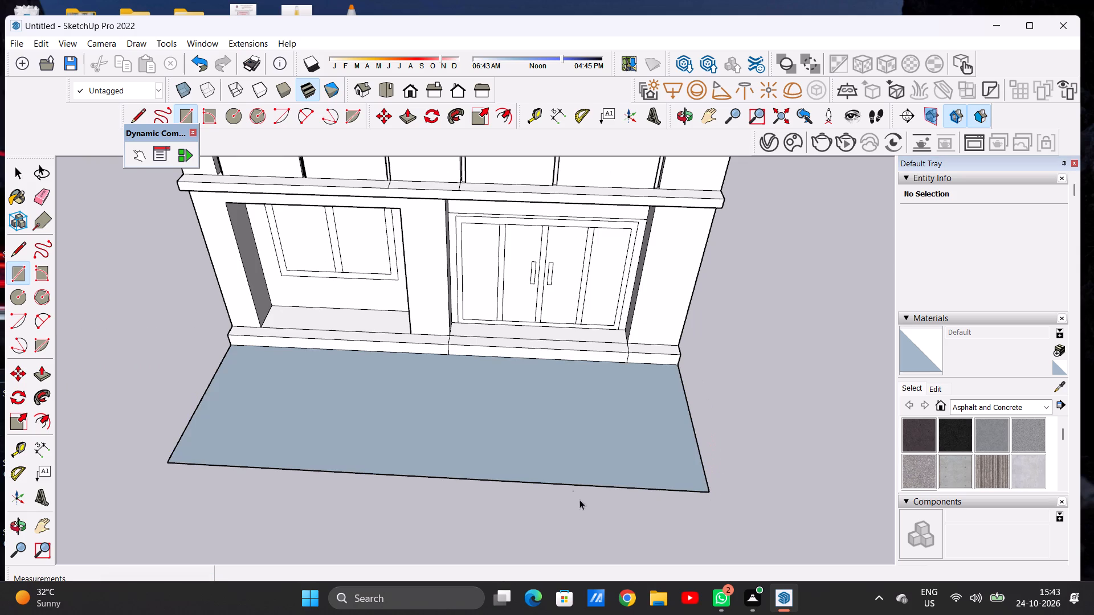
Draw a 23' 5 1/4" by about 5' 2" rectangle on the ground face, between the two dividing lines at the entrance.
scroll(555, 460, "down", 7)
scroll(558, 386, "up", 4)
scroll(558, 437, "up", 4)
middle_click_drag(548, 444, 555, 451)
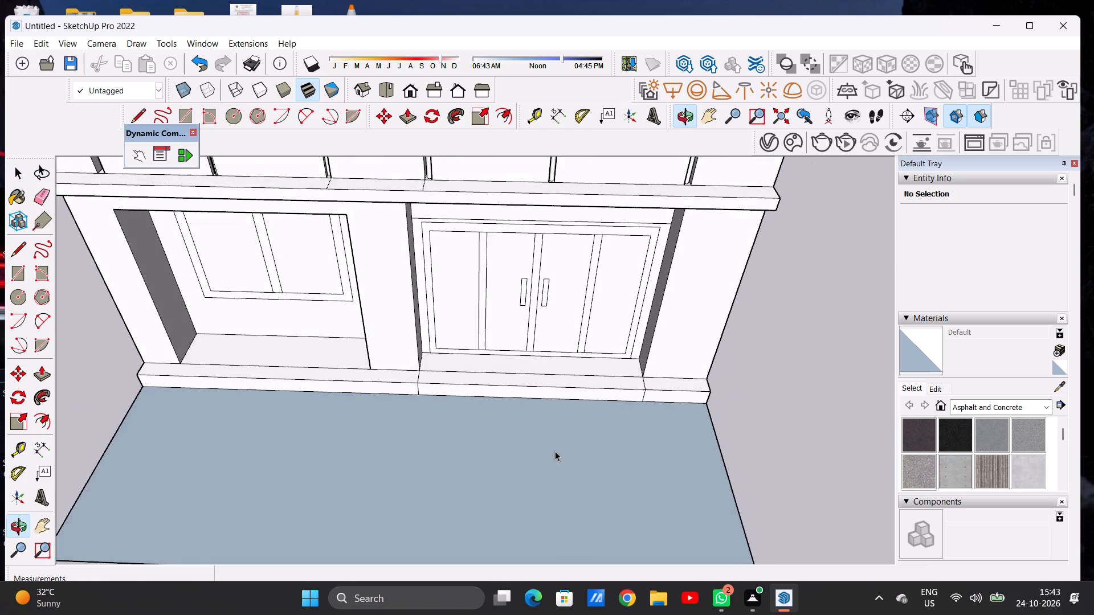
scroll(555, 451, "up", 1)
key("r")
scroll(629, 438, "up", 7)
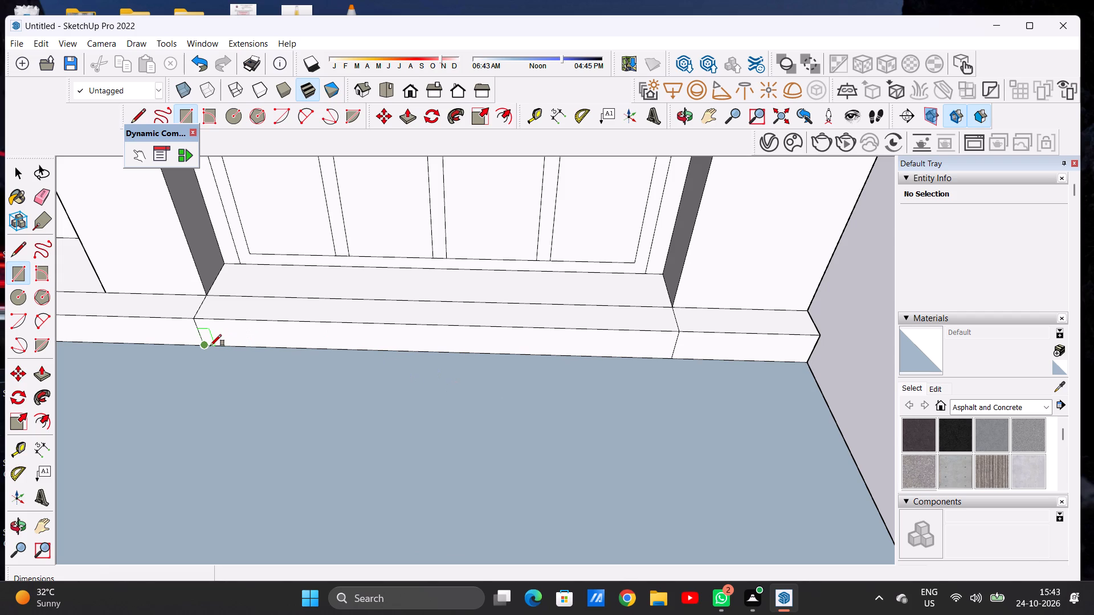
left_click(210, 346)
left_click(671, 365)
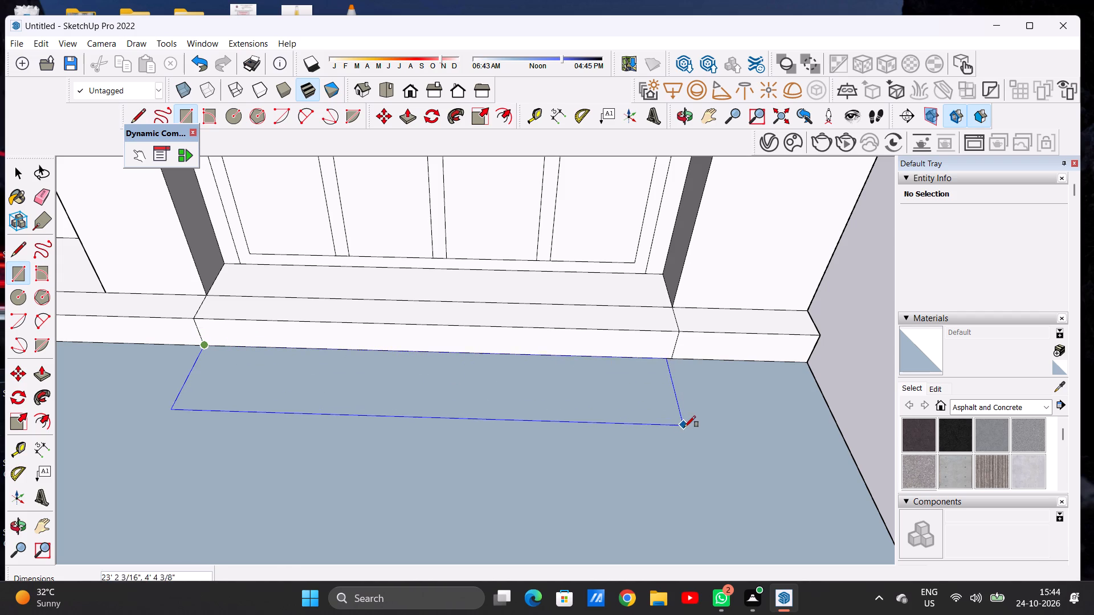
left_click(673, 362)
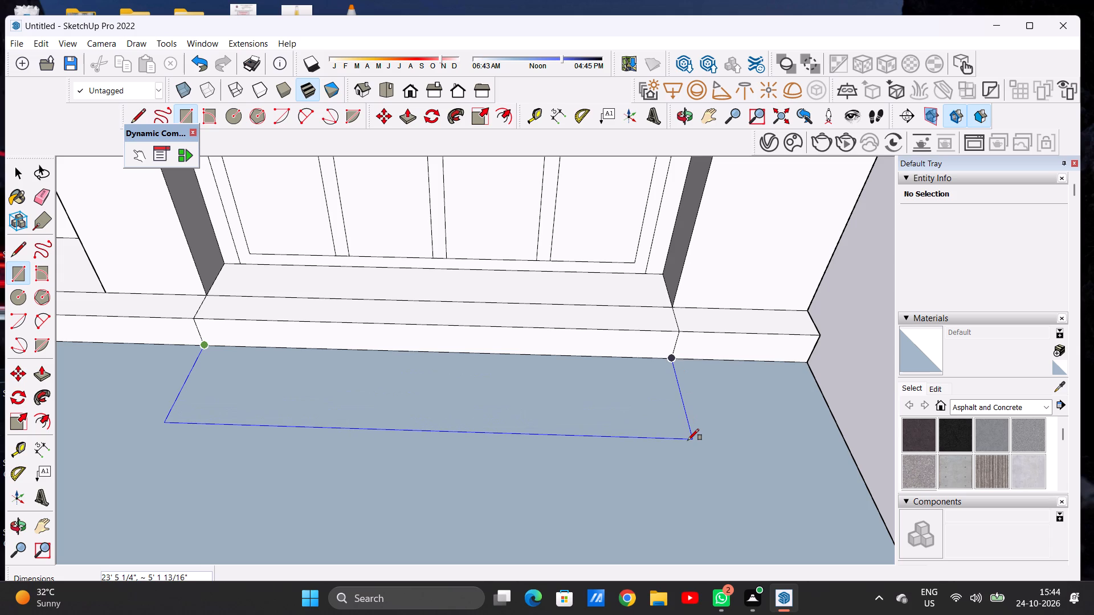
left_click(688, 440)
key("space")
Draw a line between the midpoints of the entrance rectangle's short sides, splitting it lengthwise into two equal strips.
type("L")
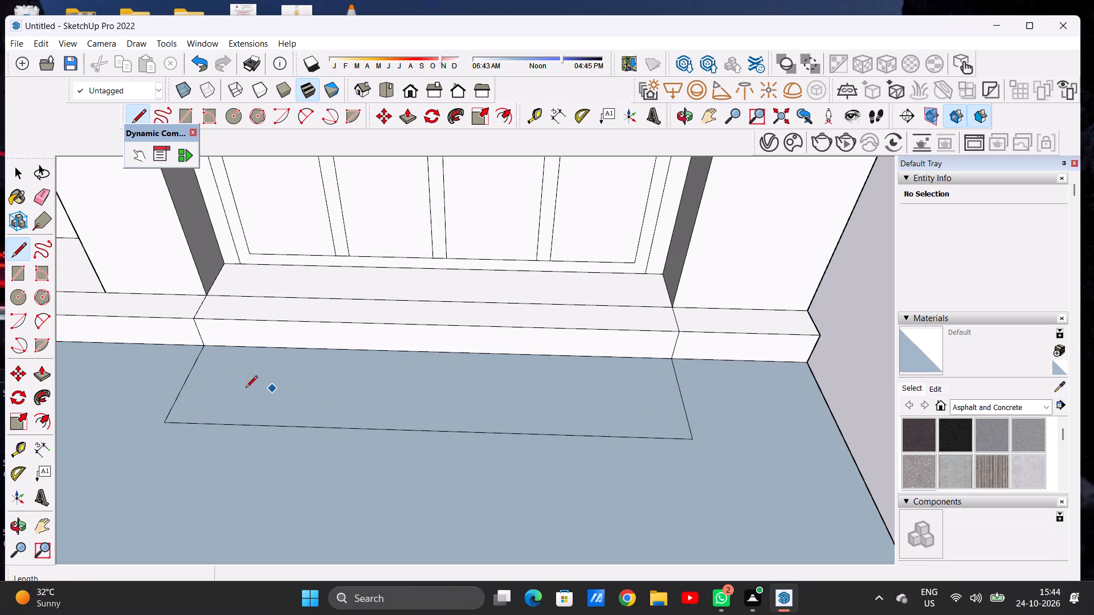
left_click(188, 382)
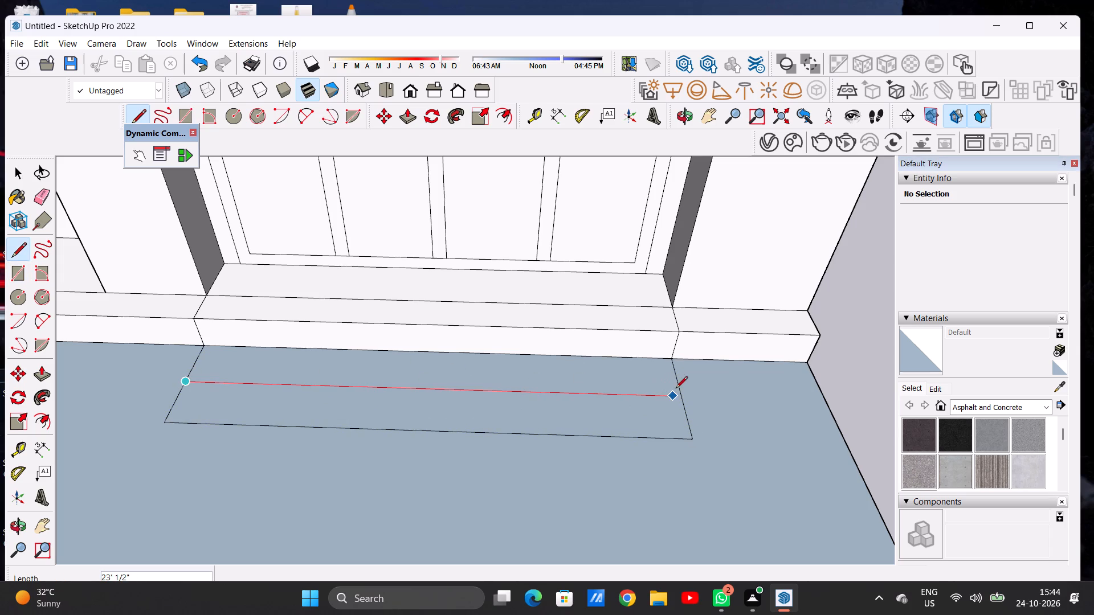
left_click(679, 392)
key("space")
Push/Pull the strip nearest the entrance base up 1' 2 1/8" to form the upper step.
scroll(526, 421, "down", 12)
scroll(538, 417, "up", 1)
scroll(542, 417, "down", 1)
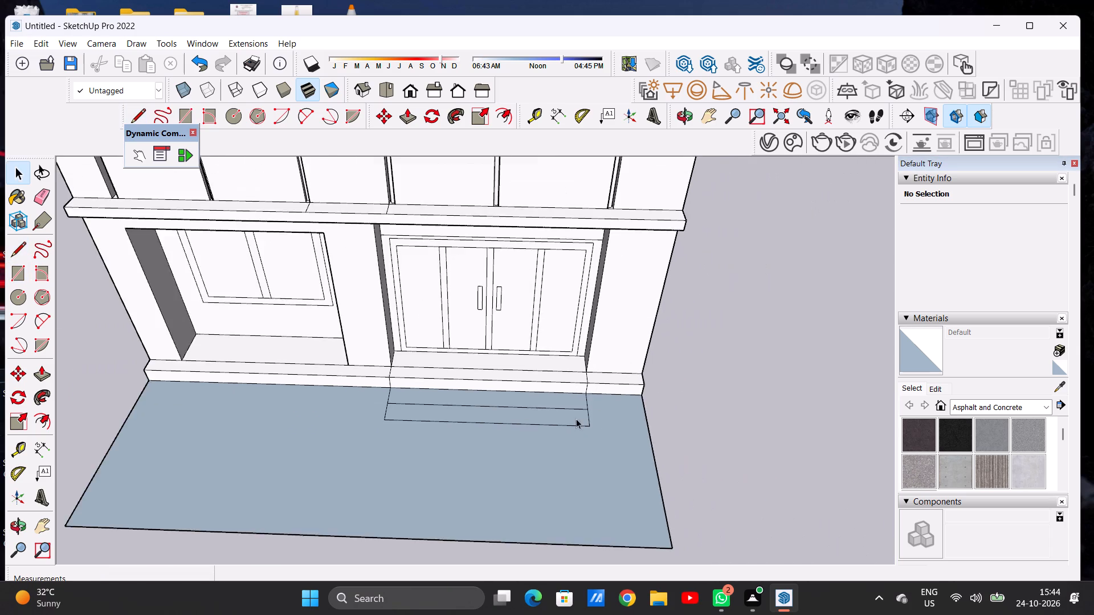
middle_click_drag(584, 425, 342, 369)
scroll(395, 329, "down", 6)
scroll(478, 425, "up", 4)
scroll(478, 425, "down", 2)
scroll(478, 425, "up", 3)
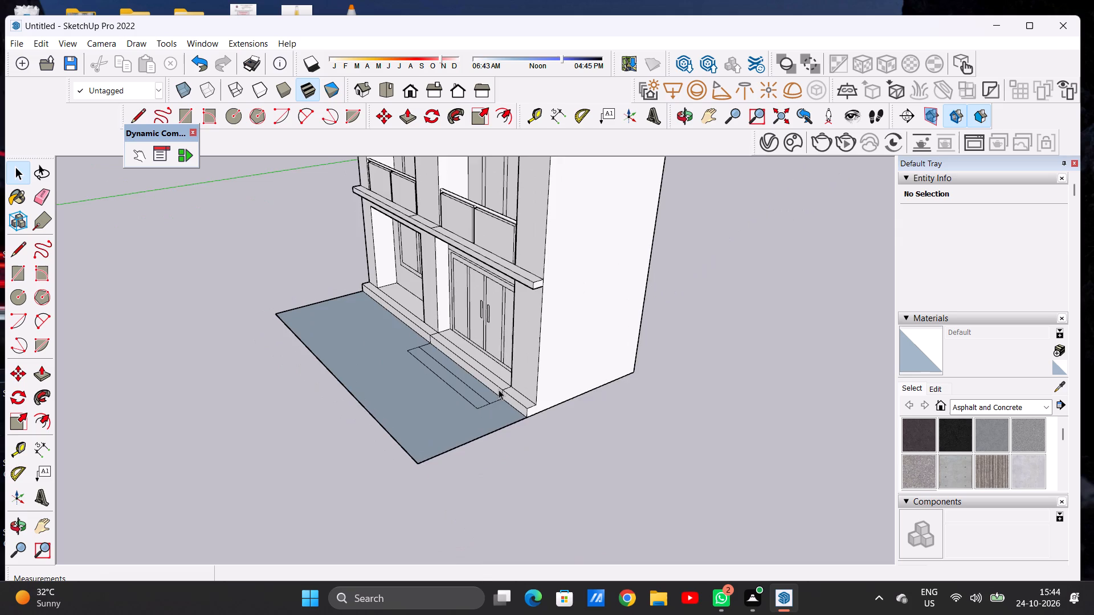
scroll(499, 389, "up", 16)
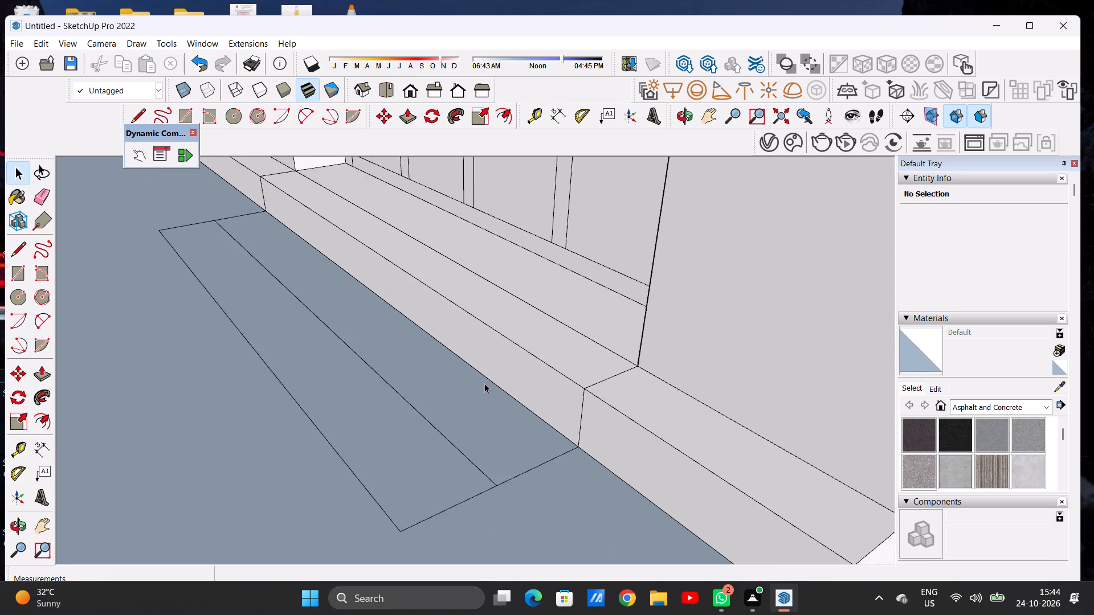
scroll(484, 383, "down", 1)
key("p")
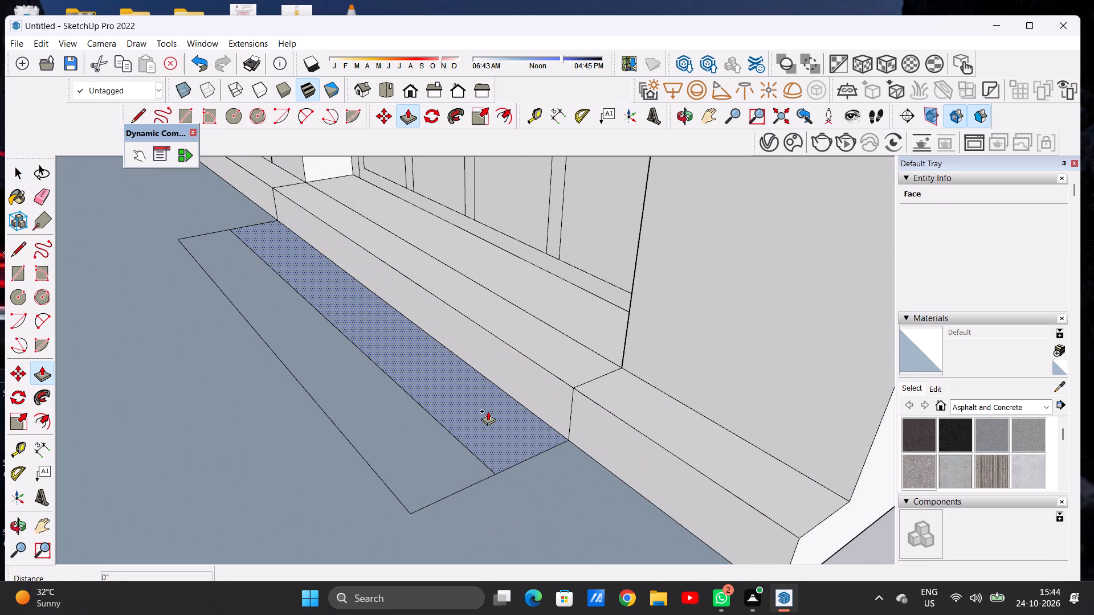
left_click(488, 411)
left_click(502, 379)
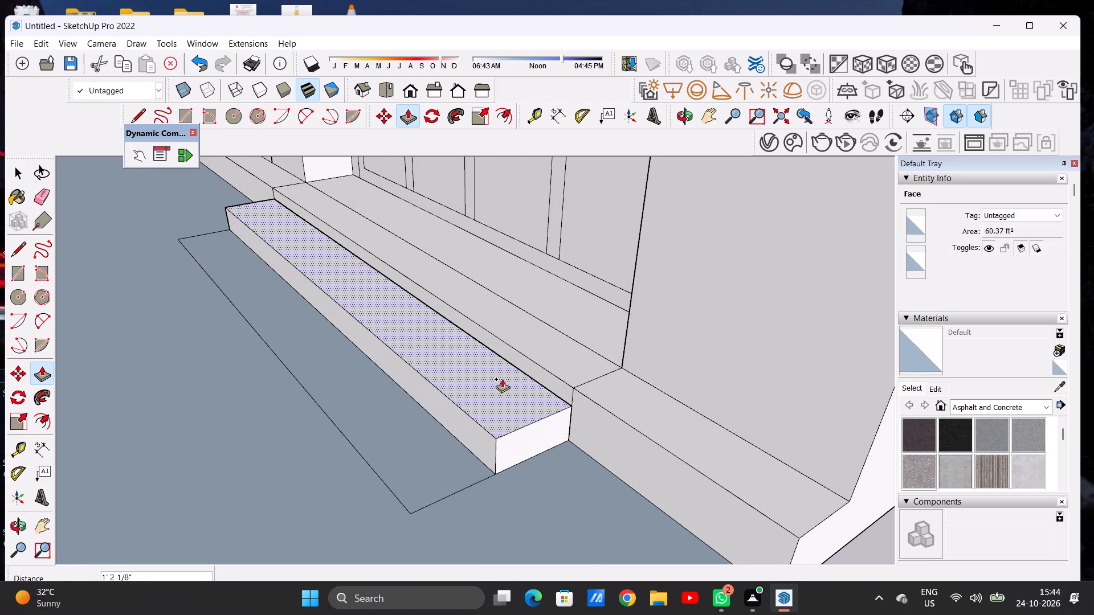
Push/Pull the outer strip up about 8 7/16" to form the lower step.
left_click(441, 470)
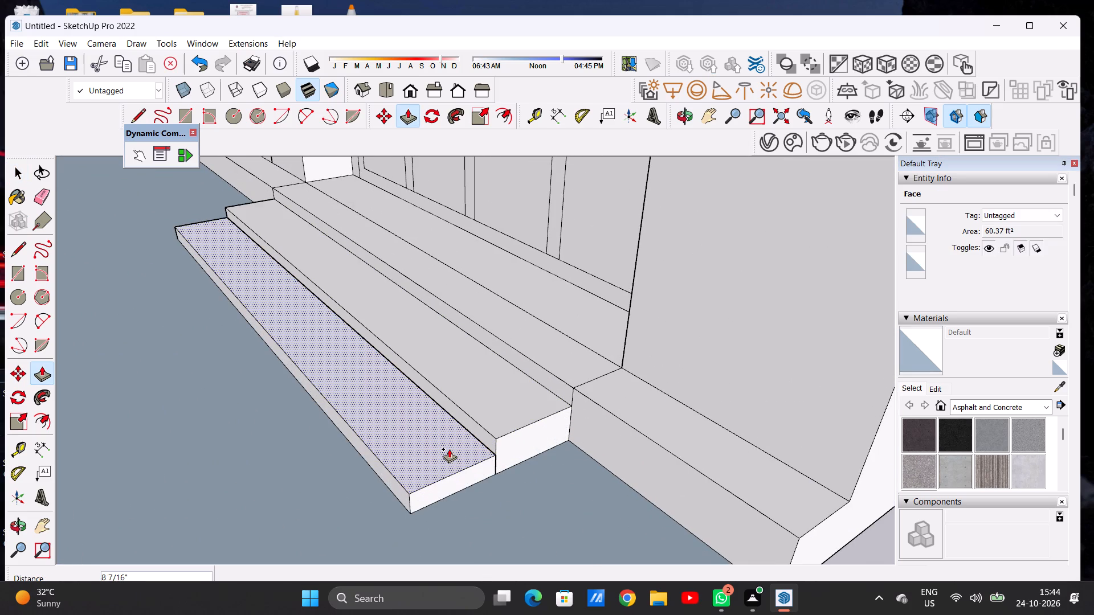
left_click(449, 450)
key("space")
Examine the entrance steps, the ground-floor facade and the base below the window recess.
scroll(449, 450, "down", 6)
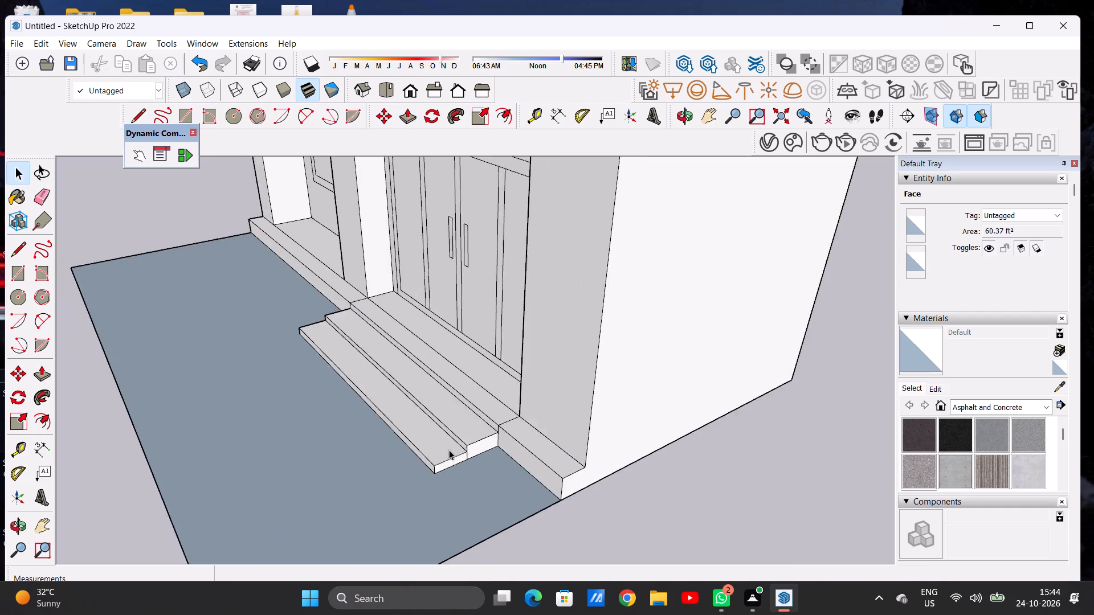
scroll(449, 450, "down", 5)
scroll(474, 418, "up", 1)
scroll(476, 418, "down", 10)
middle_click_drag(417, 396, 678, 379)
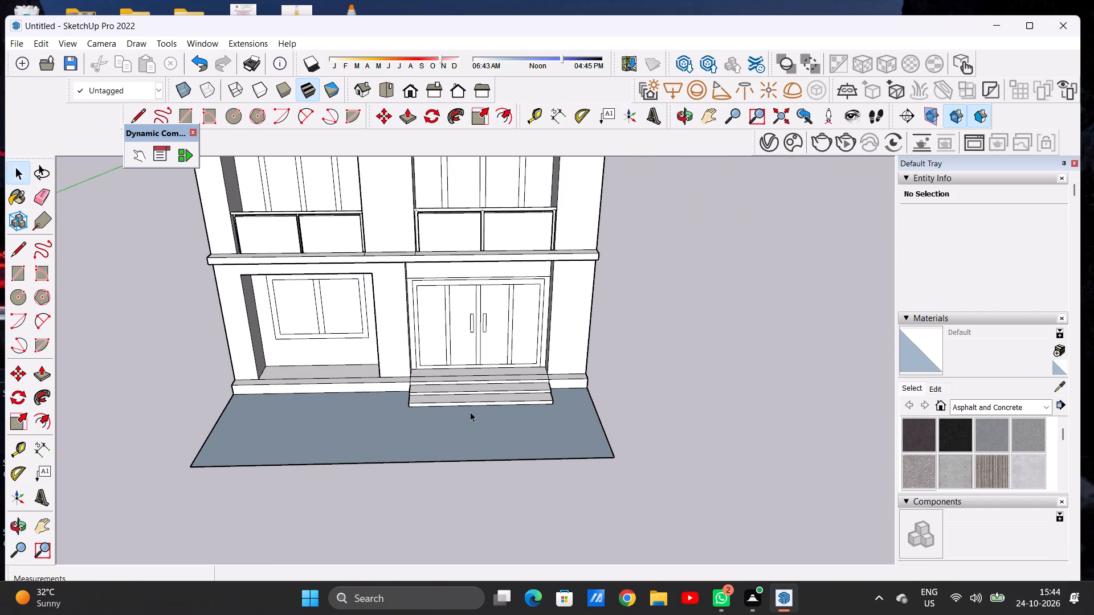
scroll(586, 436, "down", 7)
middle_click_drag(518, 424, 524, 362)
scroll(528, 399, "down", 1)
scroll(528, 400, "up", 11)
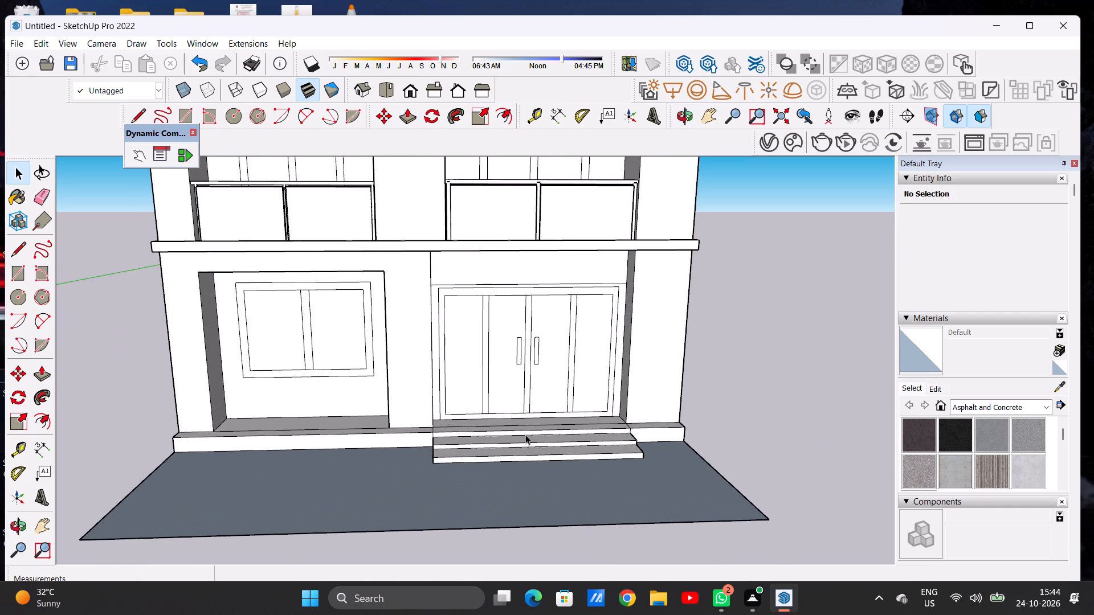
scroll(534, 427, "down", 5)
scroll(411, 433, "up", 5)
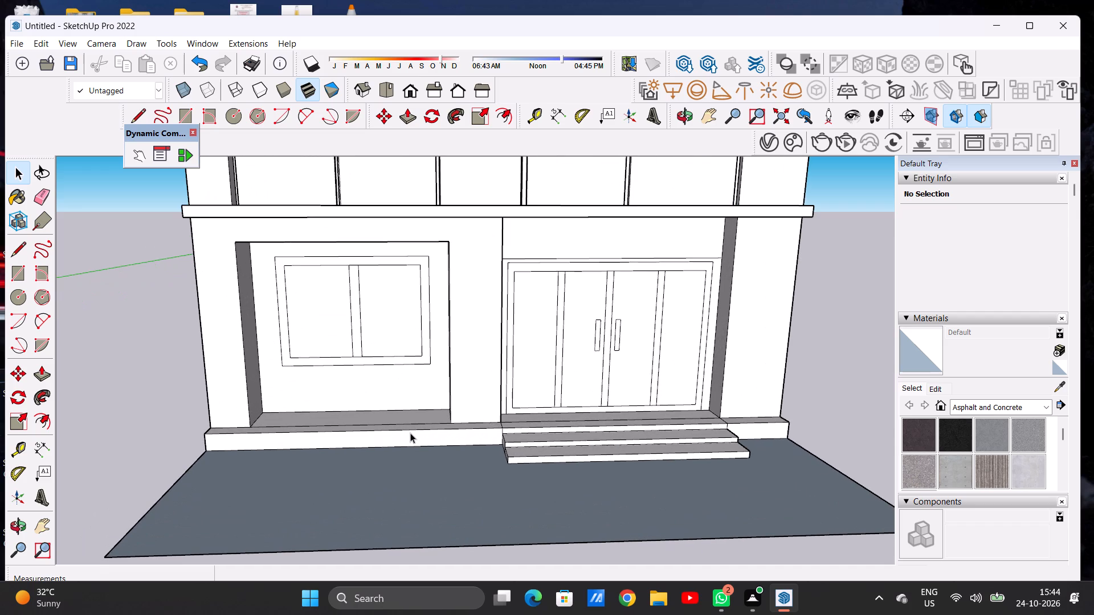
scroll(410, 433, "up", 3)
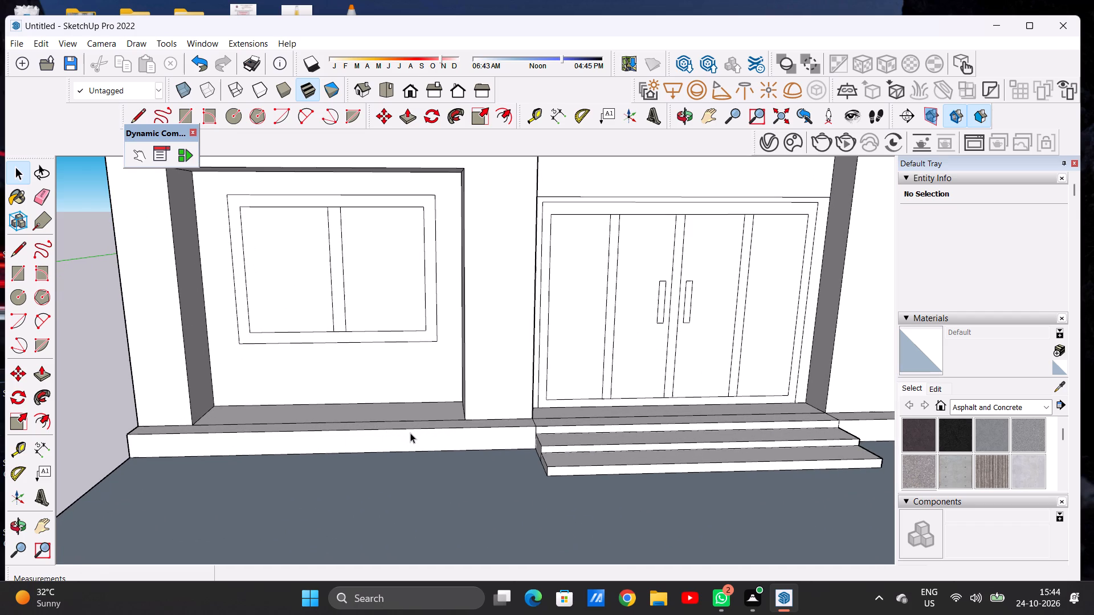
scroll(484, 443, "down", 6)
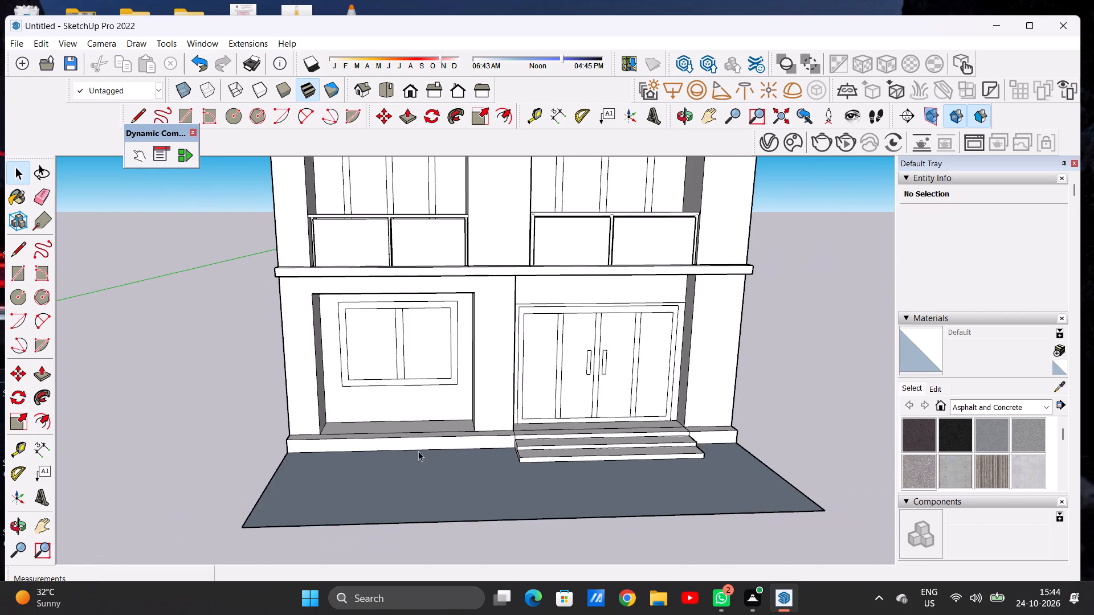
scroll(316, 437, "up", 6)
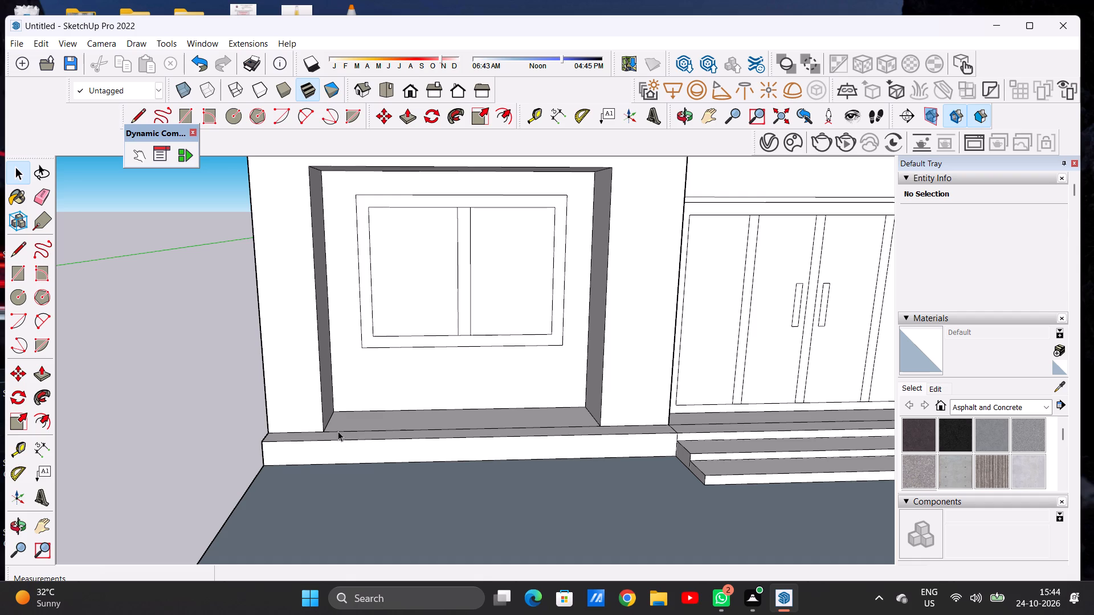
scroll(311, 424, "down", 4)
scroll(341, 436, "up", 5)
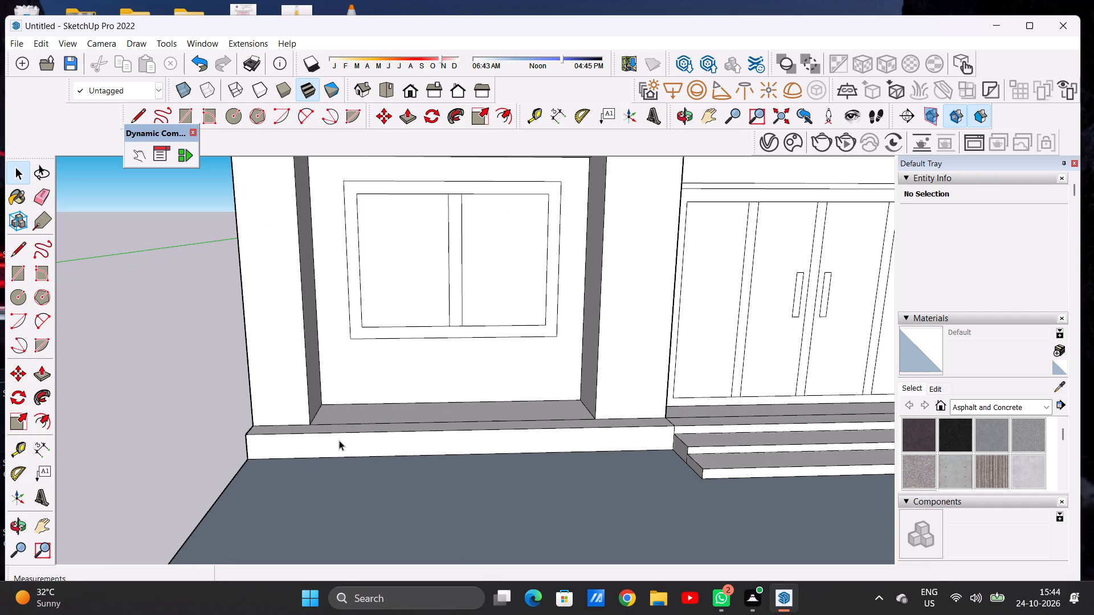
scroll(364, 427, "down", 3)
middle_click_drag(430, 437, 409, 489)
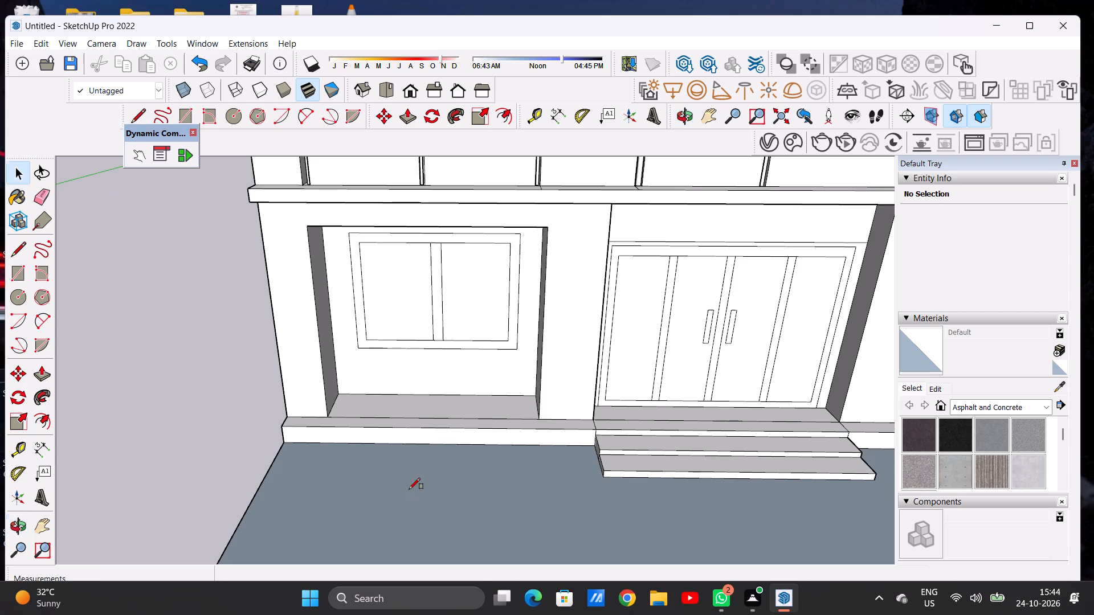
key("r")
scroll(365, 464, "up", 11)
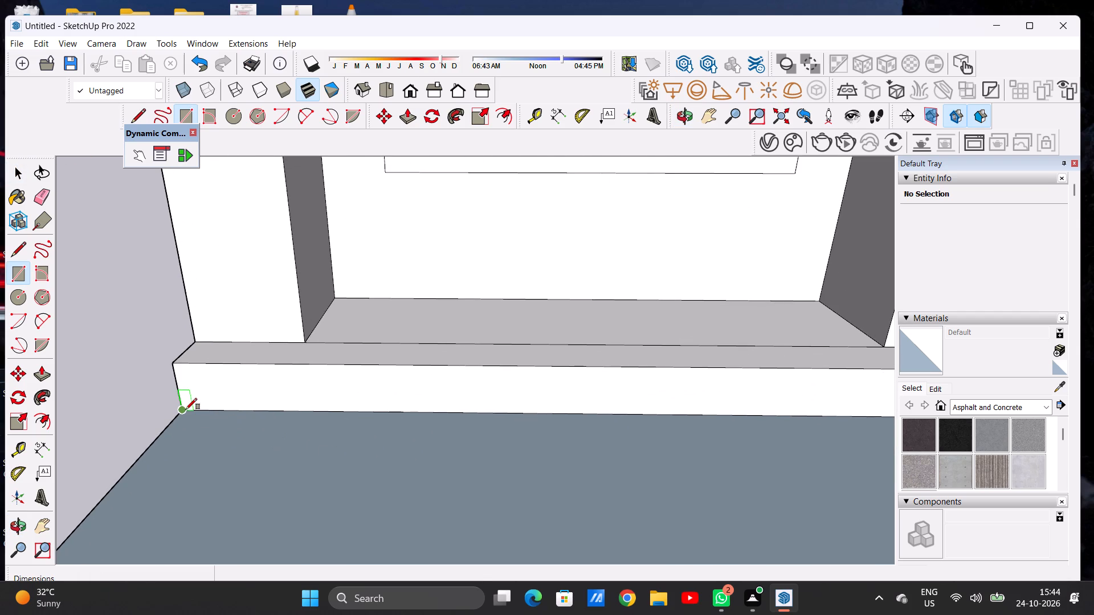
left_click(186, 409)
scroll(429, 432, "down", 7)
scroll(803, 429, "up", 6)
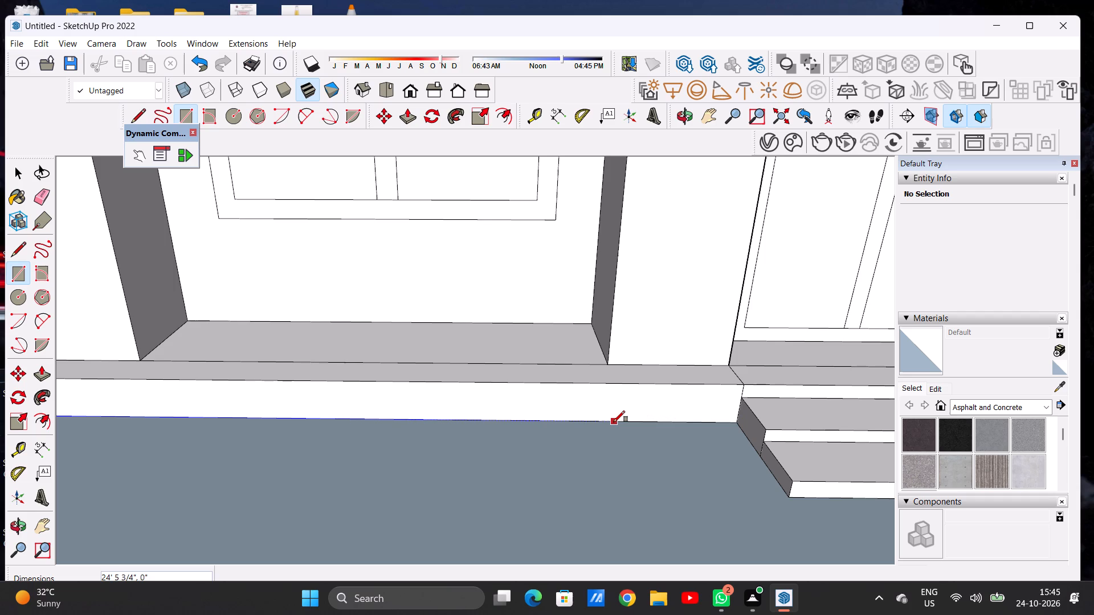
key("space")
Draw lines from the window recess's corner beside the entrance across the base ledge and about 1' 9 1/4" down its front face.
type("L")
scroll(610, 429, "down", 7)
middle_click_drag(618, 444, 539, 441)
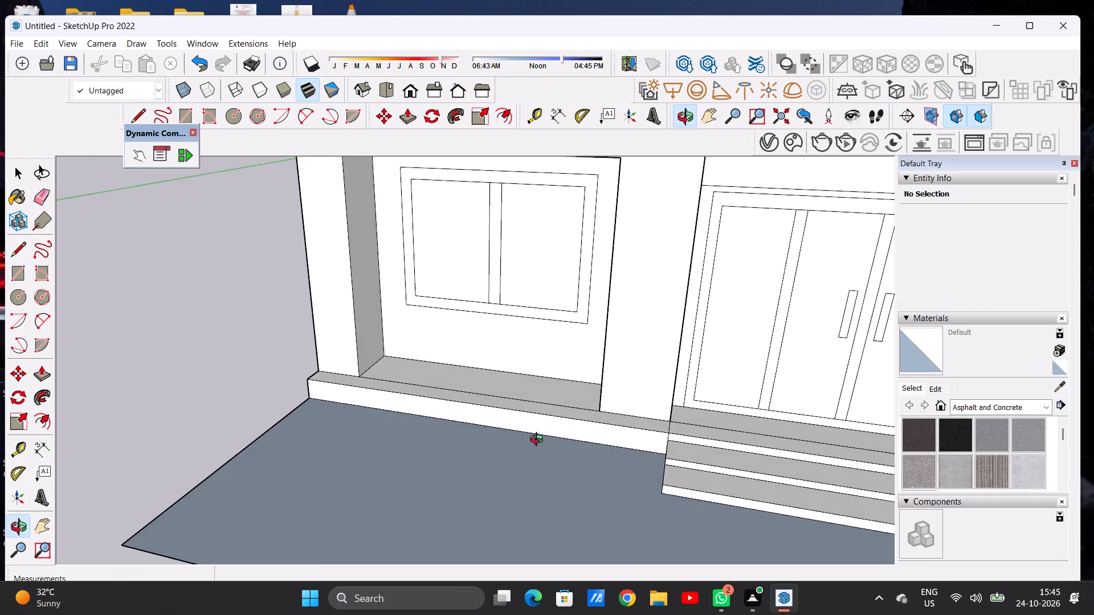
middle_click_drag(539, 441, 538, 442)
scroll(575, 436, "up", 13)
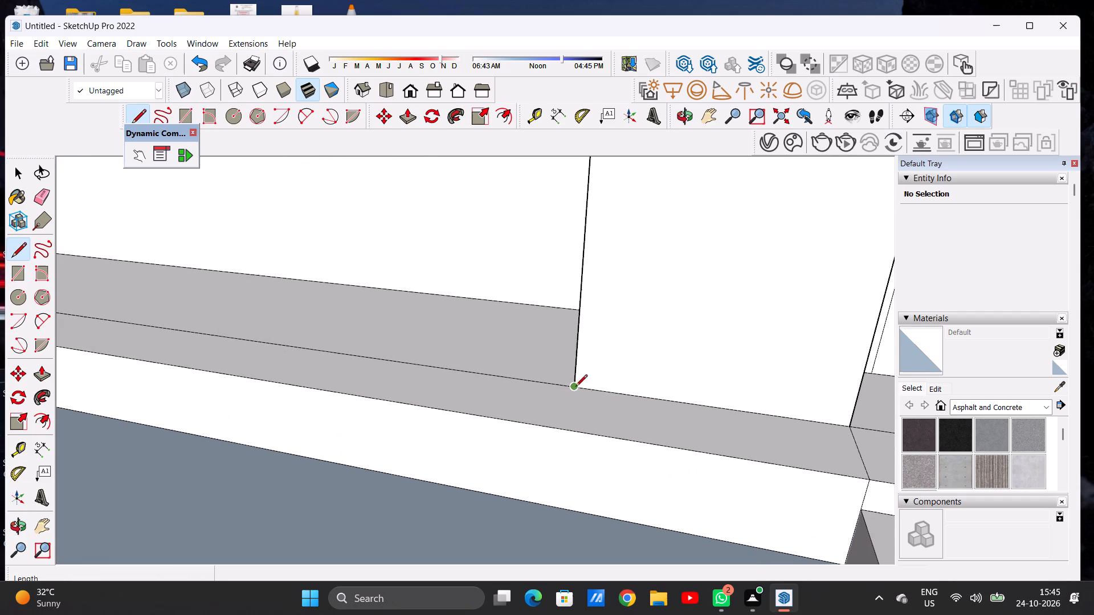
left_click(575, 387)
left_click(555, 429)
left_click(556, 430)
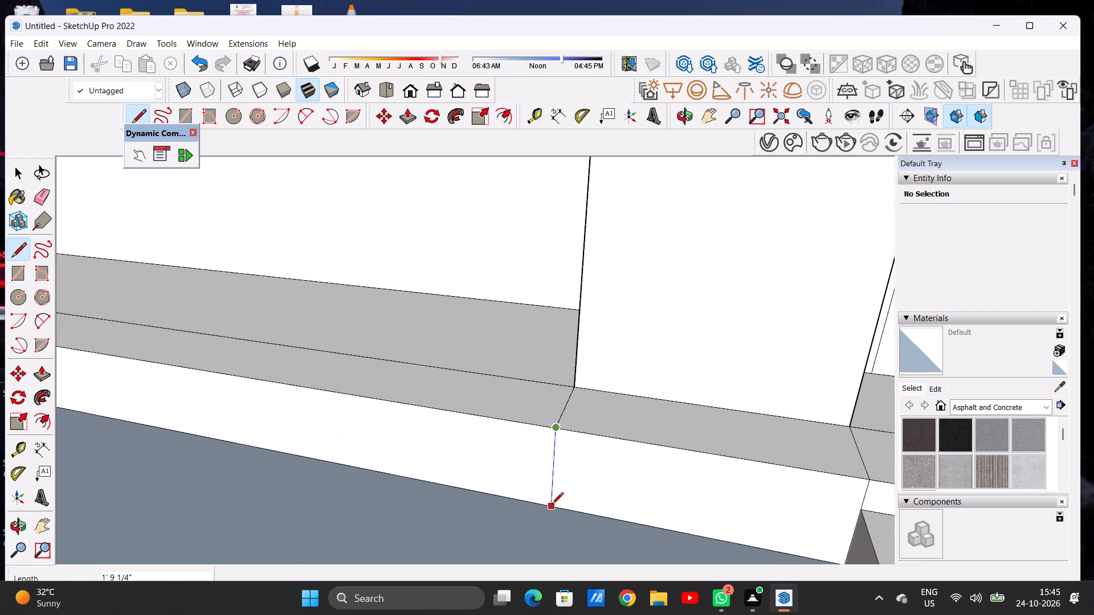
left_click(552, 505)
key("space")
Draw a rectangle about 24' 4 5/8" by 2' 8 15/16" on the ground along the base below the window recess.
scroll(599, 505, "down", 10)
scroll(602, 488, "up", 1)
scroll(602, 488, "down", 6)
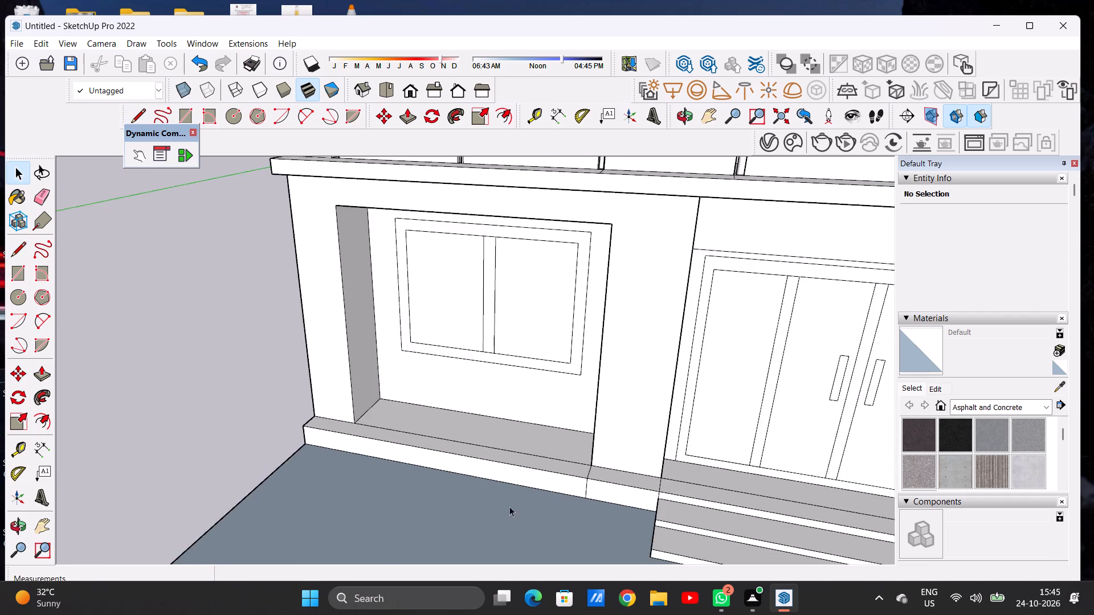
scroll(509, 506, "down", 2)
middle_click_drag(455, 506, 470, 521)
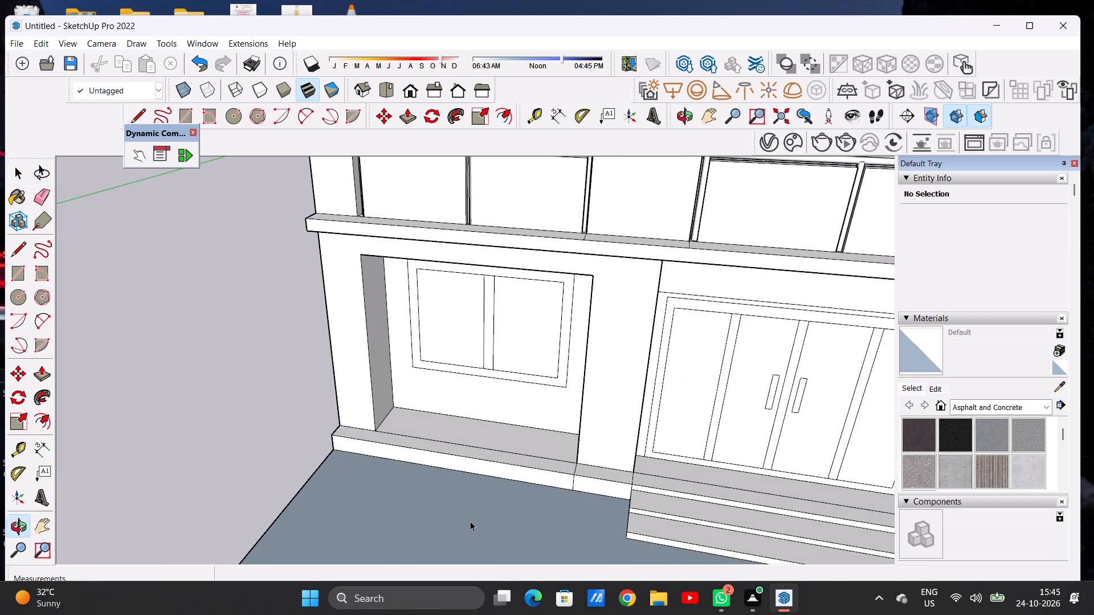
scroll(492, 490, "down", 7)
scroll(499, 469, "up", 5)
middle_click_drag(422, 487, 452, 559)
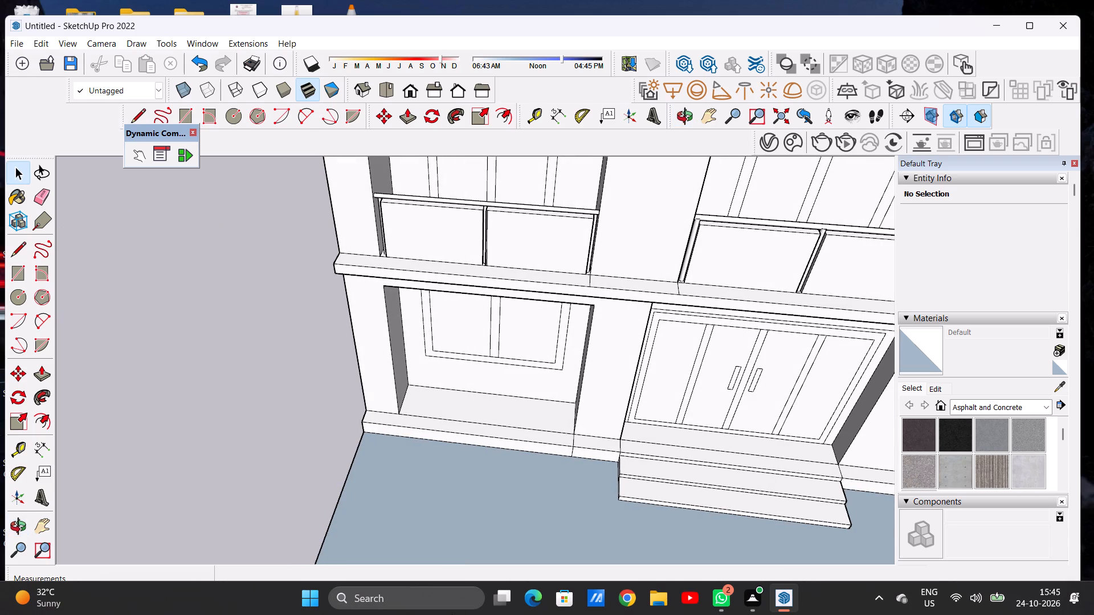
key("r")
scroll(381, 449, "up", 5)
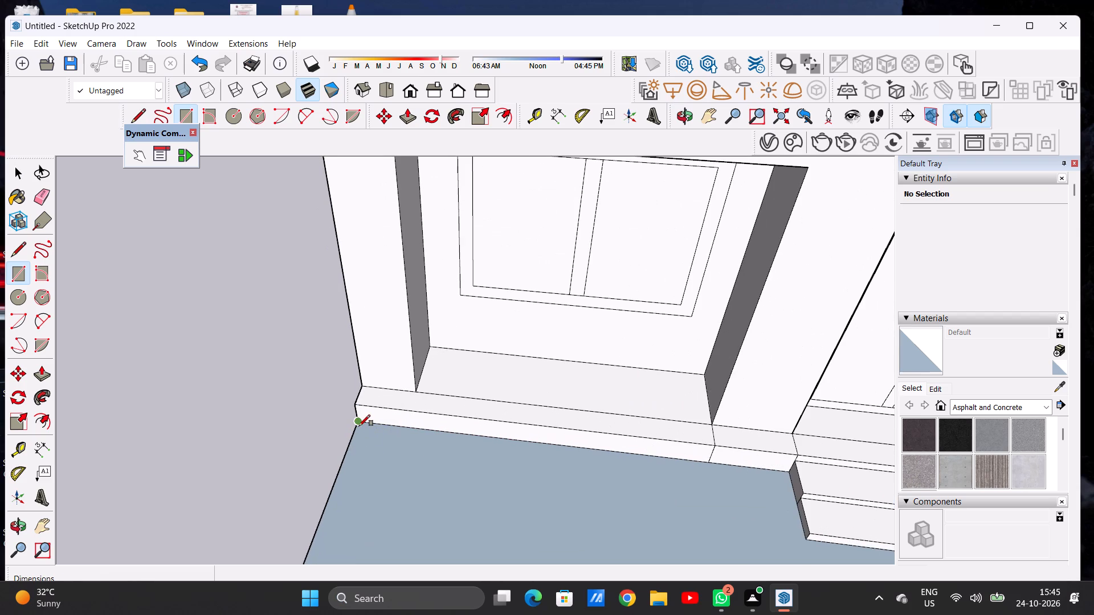
left_click(359, 426)
left_click(709, 461)
left_click(714, 496)
key("space")
Push/Pull the ground rectangle below the window recess up about 1' 1 7/8" to form a step.
scroll(401, 465, "down", 6)
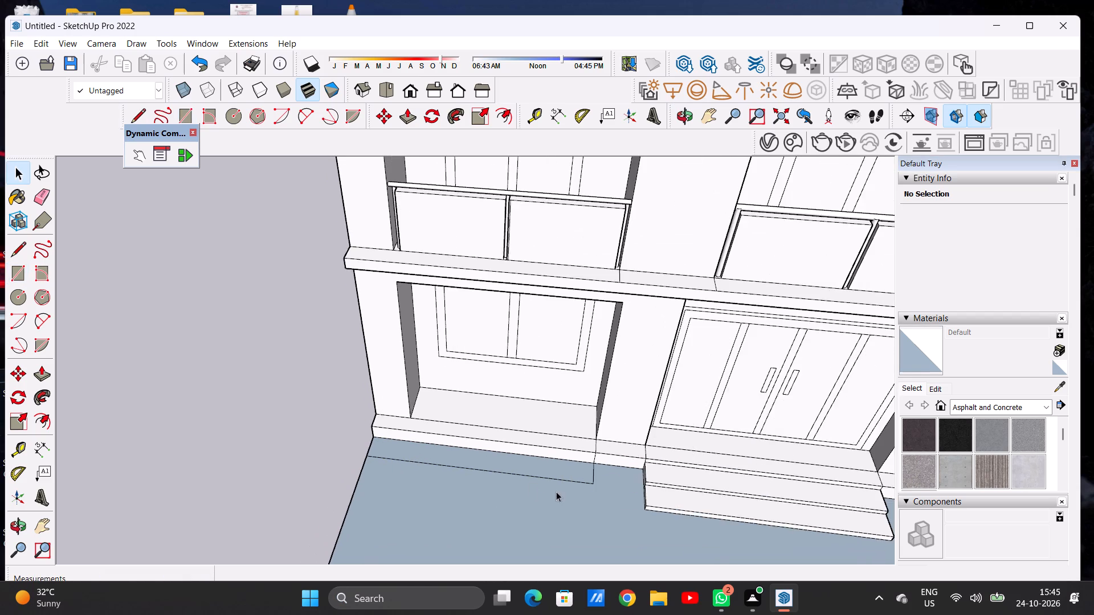
middle_click_drag(556, 491, 431, 482)
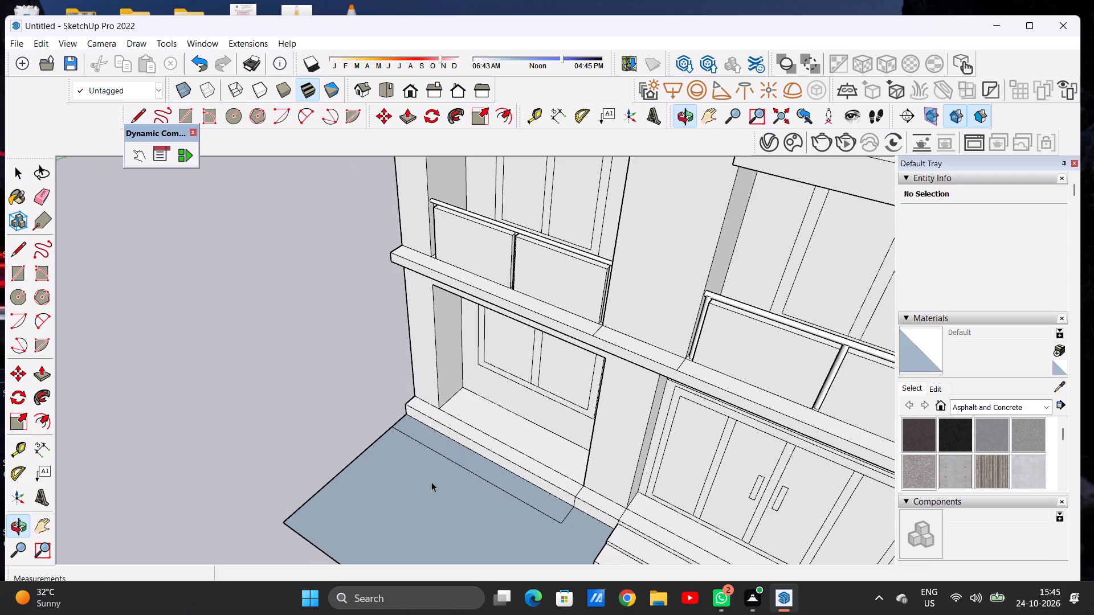
scroll(445, 470, "down", 2)
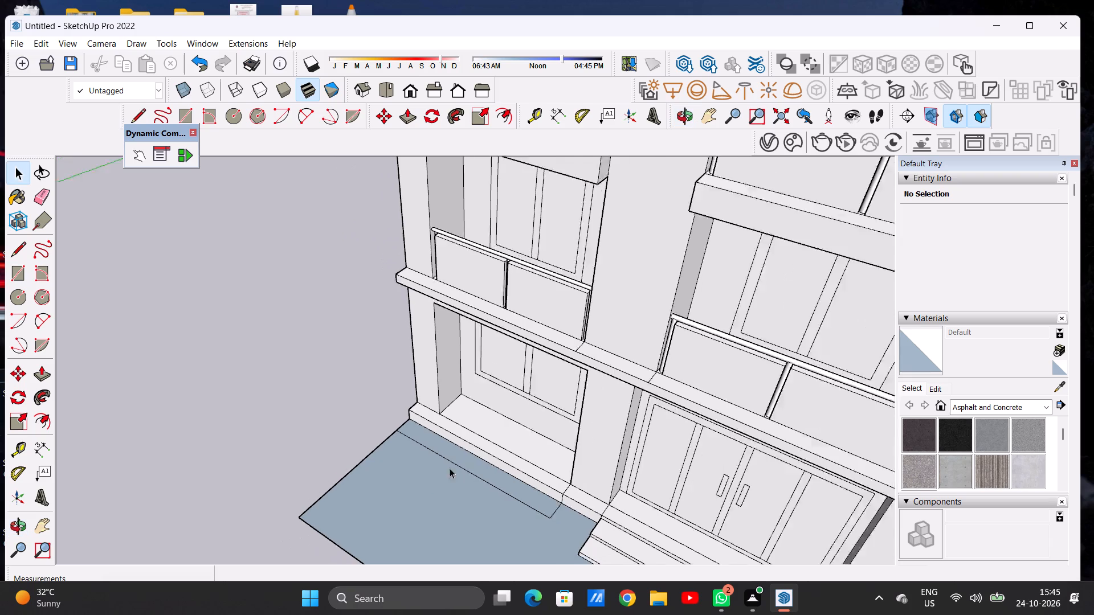
scroll(450, 468, "down", 4)
scroll(504, 483, "up", 18)
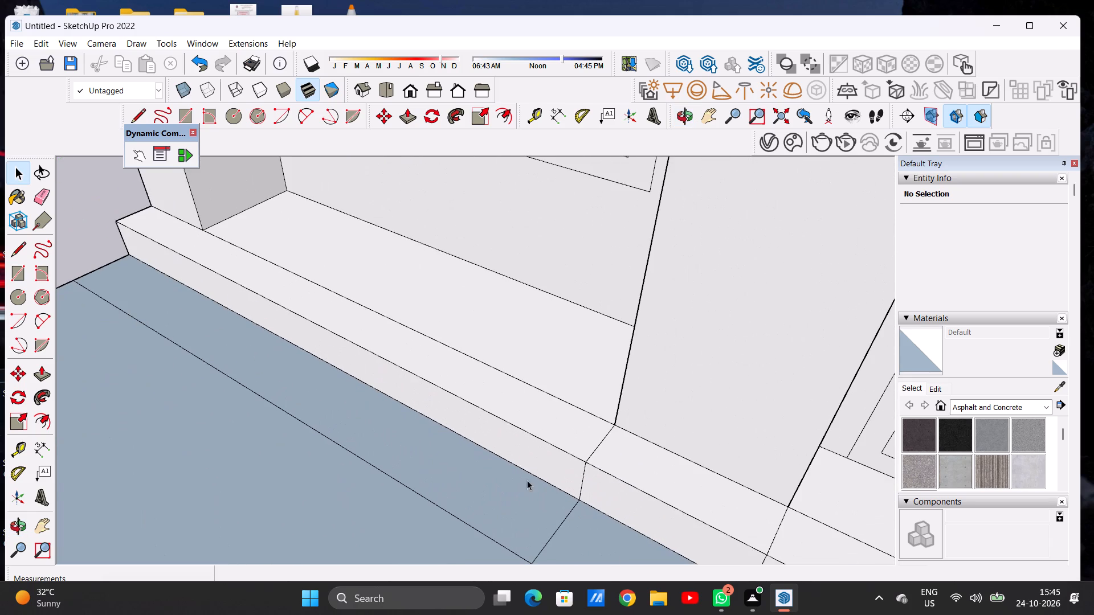
scroll(541, 449, "down", 8)
middle_click_drag(432, 460, 450, 389)
middle_click_drag(437, 415, 462, 463)
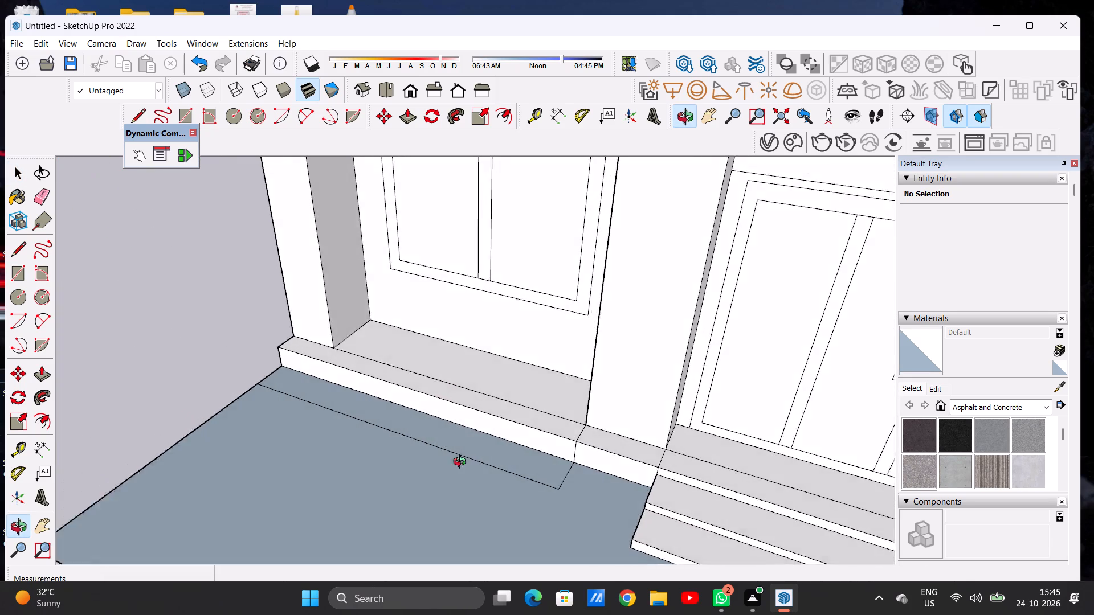
middle_click_drag(462, 463, 419, 484)
scroll(525, 485, "up", 7)
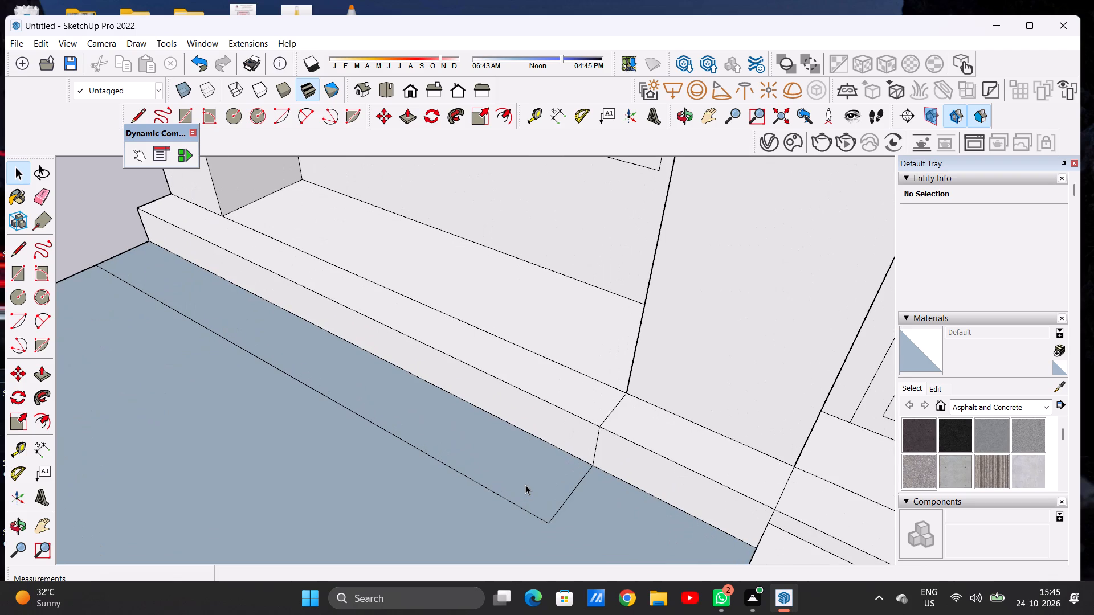
key("p")
left_click(551, 481)
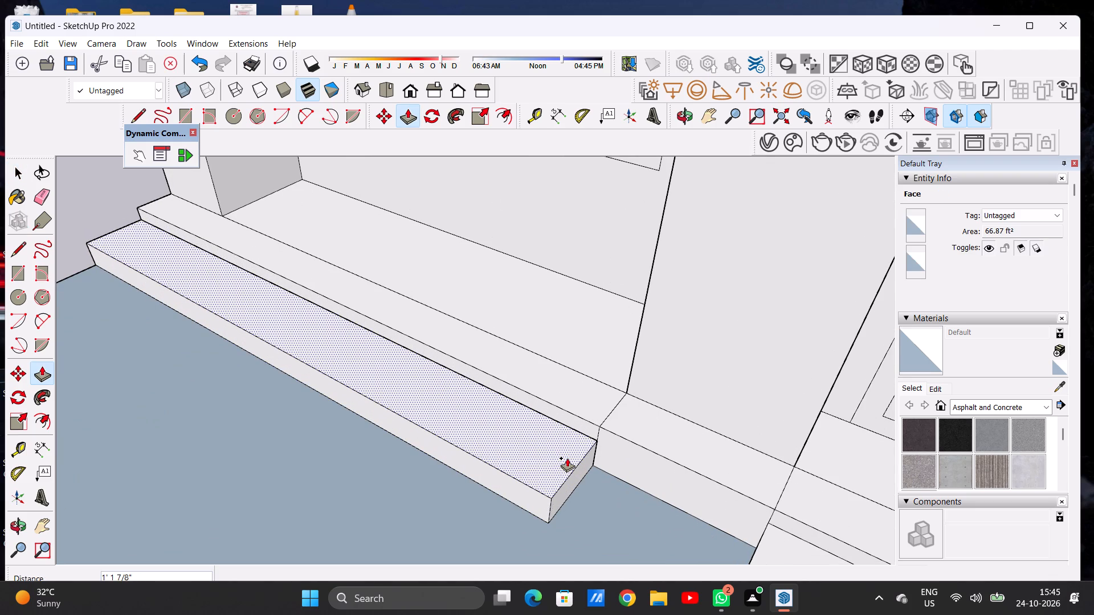
left_click(567, 458)
key("space")
Push/Pull the front face of the step below the window recess slightly inward to make its tread narrower.
scroll(544, 359, "down", 12)
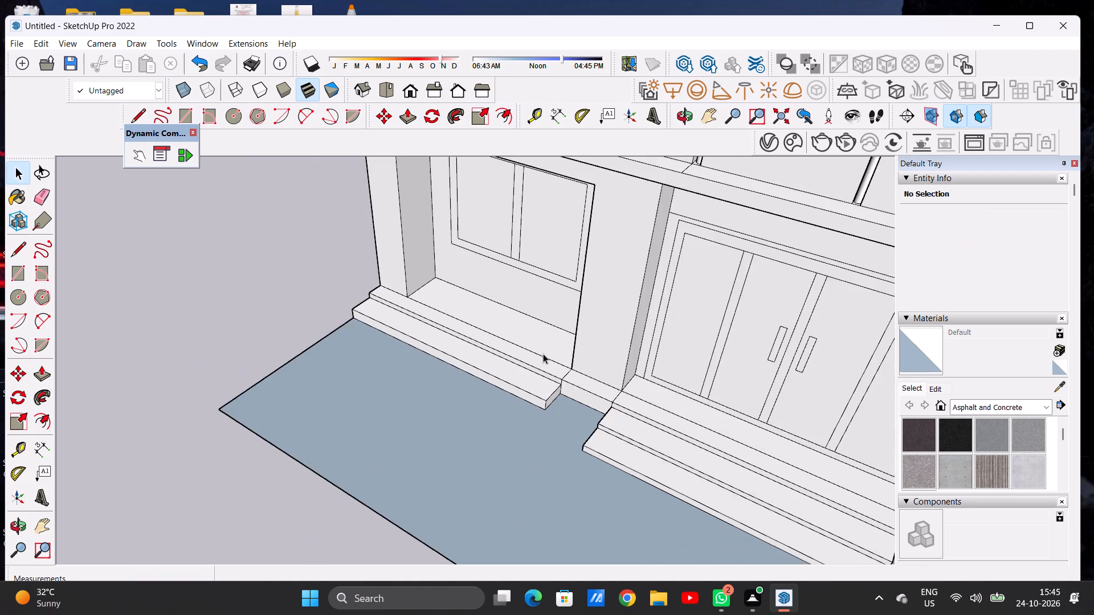
scroll(543, 354, "down", 1)
middle_click_drag(435, 374, 617, 342)
scroll(457, 418, "down", 4)
middle_click_drag(437, 429, 296, 379)
scroll(492, 412, "up", 13)
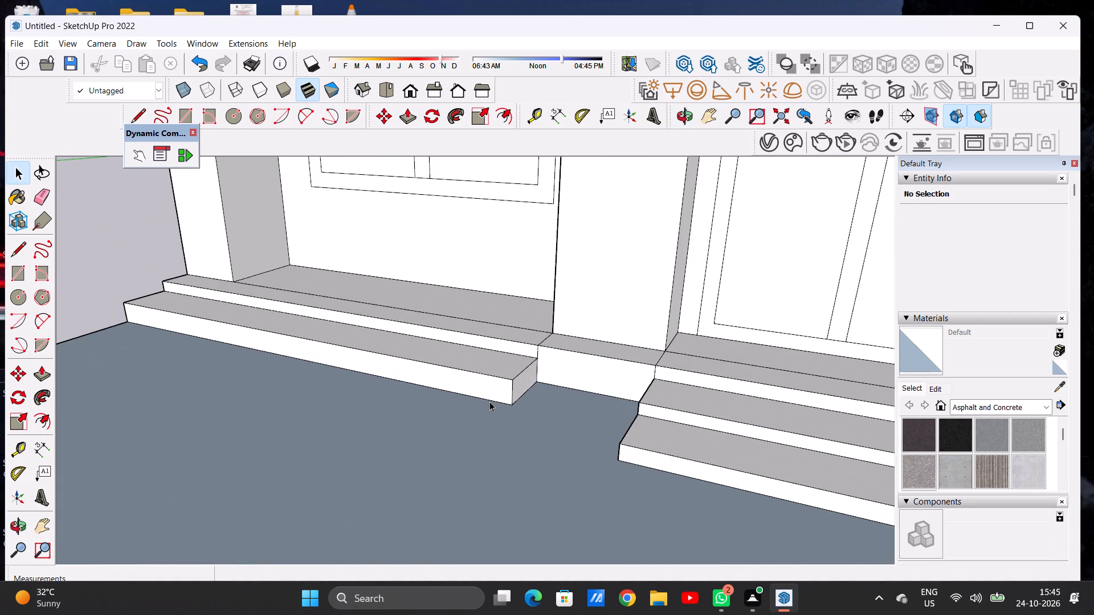
key("p")
middle_click_drag(493, 387, 429, 417)
scroll(447, 417, "up", 5)
left_click(459, 404)
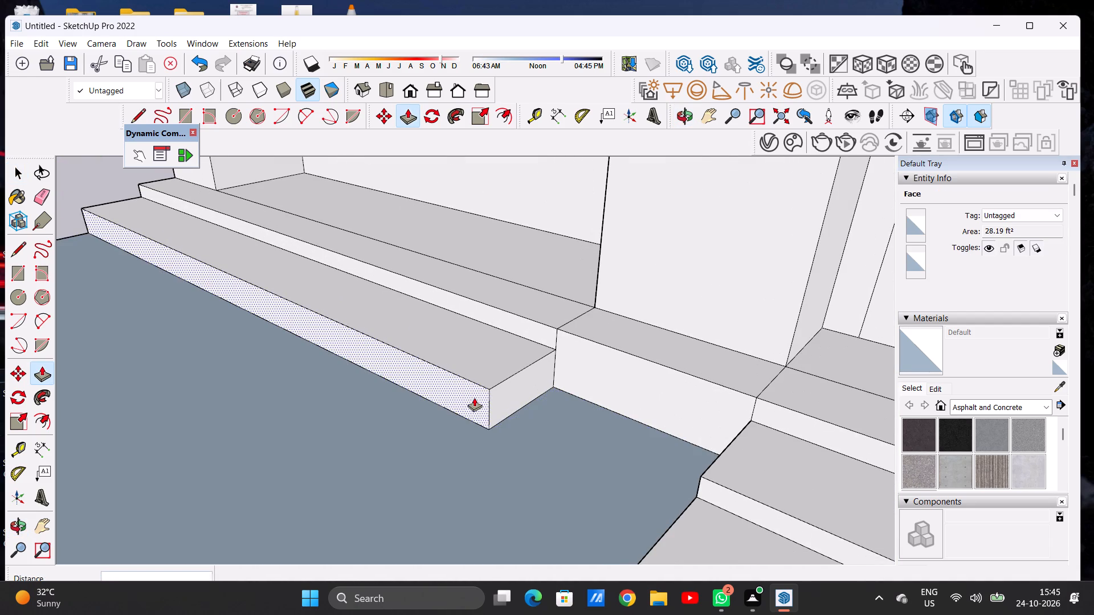
left_click(481, 393)
key("space")
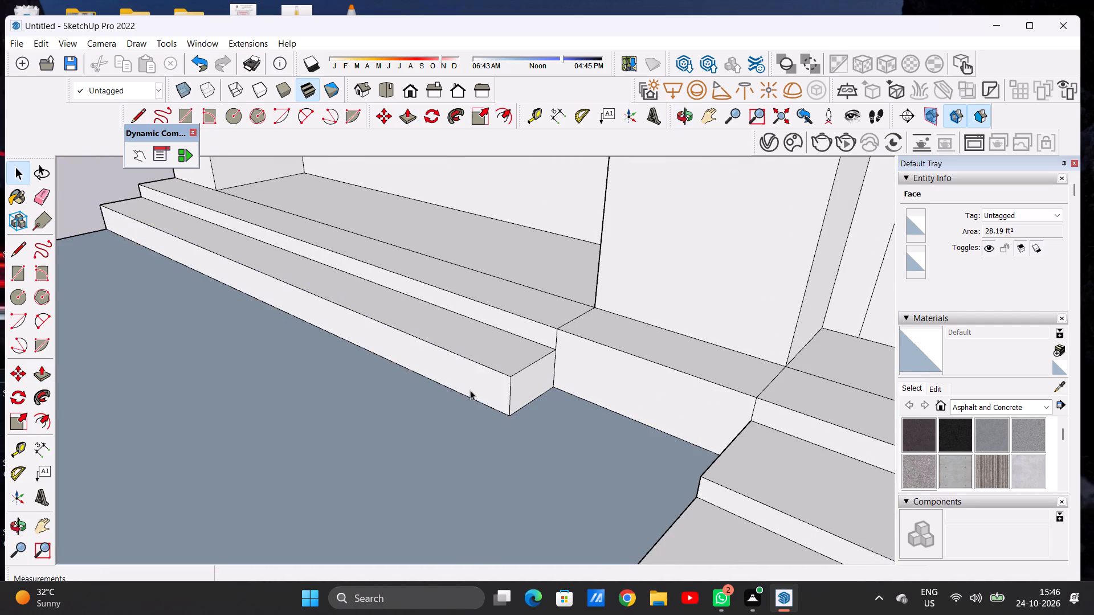
Examine the step below the window recess, the entrance steps and the whole front facade.
scroll(464, 386, "down", 13)
middle_click_drag(460, 406, 630, 406)
scroll(597, 411, "down", 9)
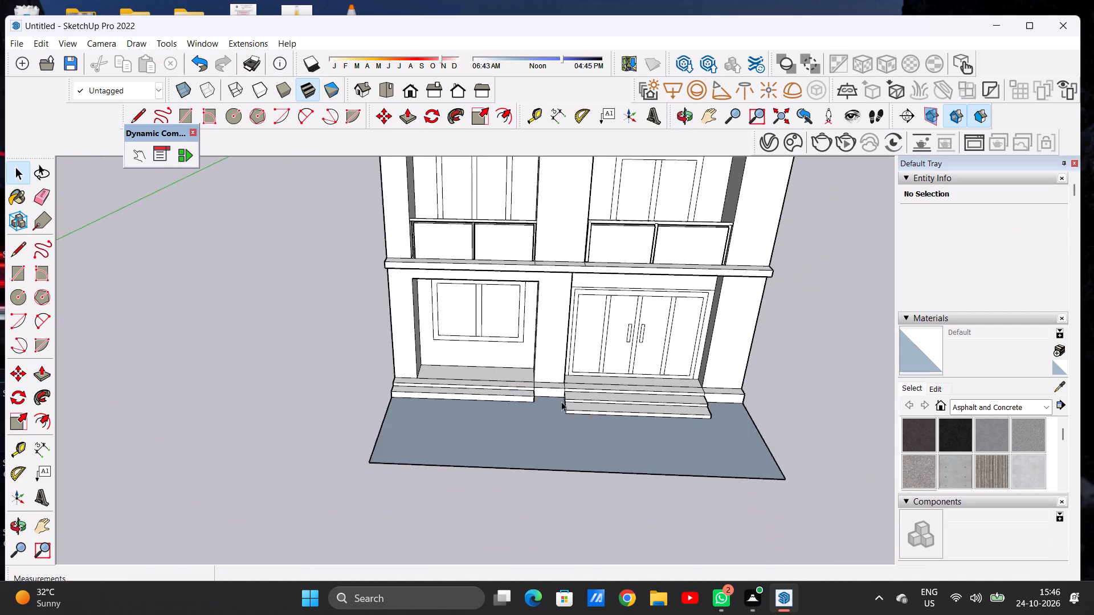
scroll(561, 401, "down", 2)
middle_click_drag(543, 401, 517, 343)
scroll(517, 393, "up", 12)
scroll(529, 404, "down", 1)
scroll(529, 404, "up", 1)
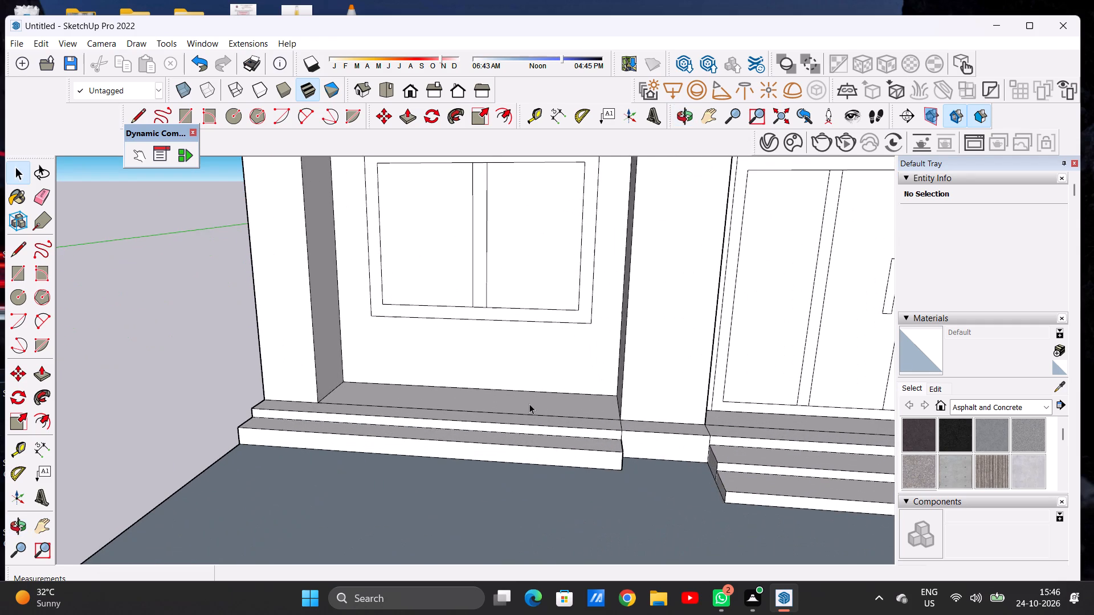
scroll(477, 420, "down", 11)
middle_click_drag(565, 391, 567, 338)
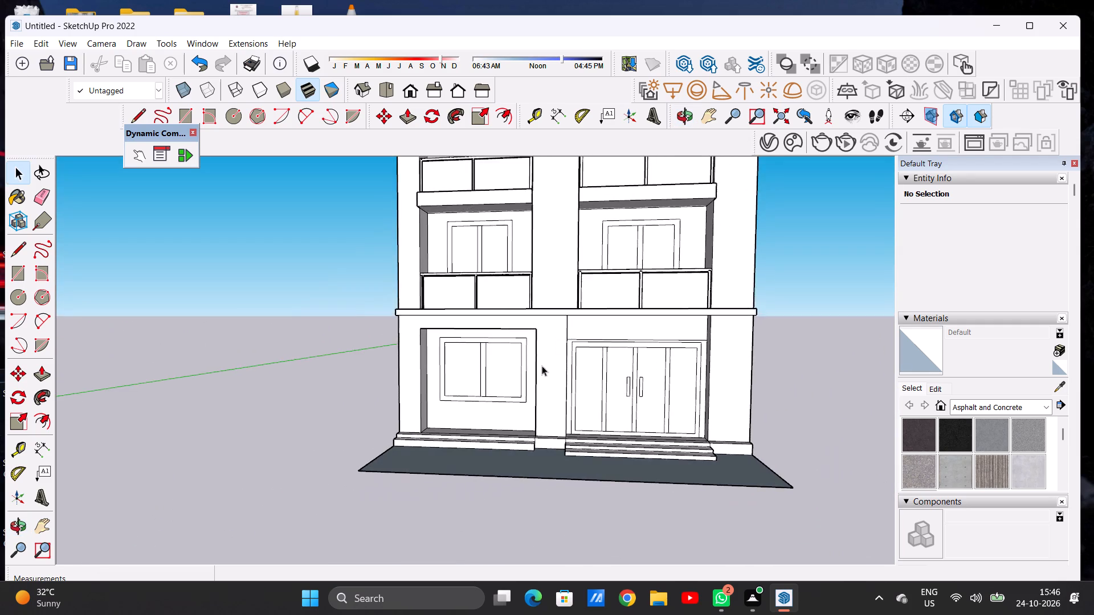
scroll(513, 393, "down", 11)
scroll(577, 313, "up", 2)
scroll(574, 308, "down", 1)
scroll(574, 308, "up", 4)
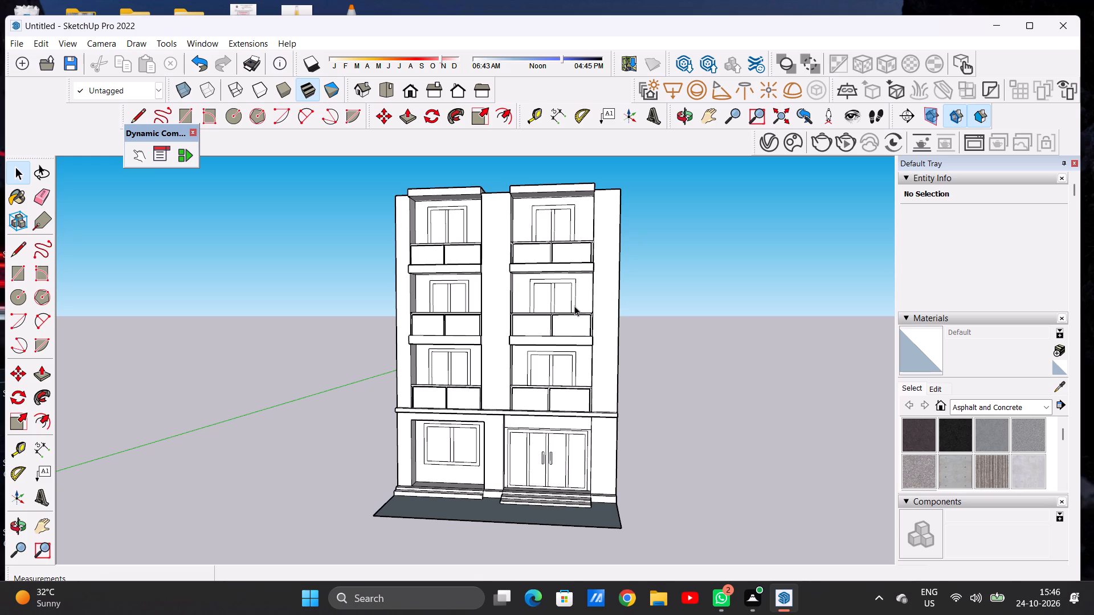
Push/Pull the roof strip between the two top balcony slabs up 1' 4 1/16" to the slabs' top surface.
scroll(528, 310, "down", 5)
middle_click_drag(495, 312, 497, 379)
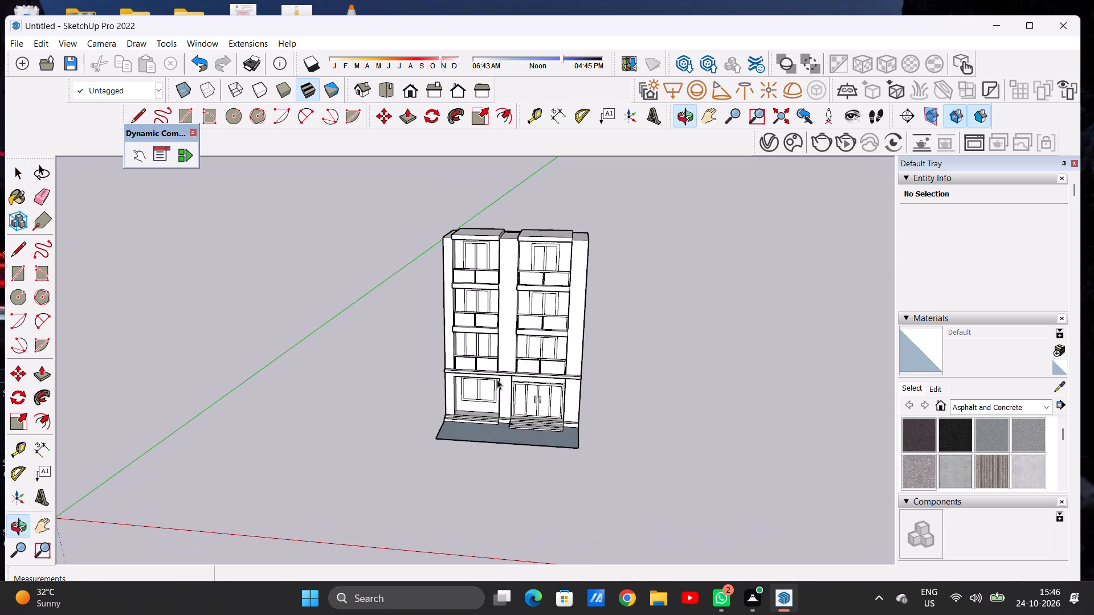
scroll(471, 240, "up", 1)
scroll(466, 236, "down", 1)
scroll(466, 236, "up", 4)
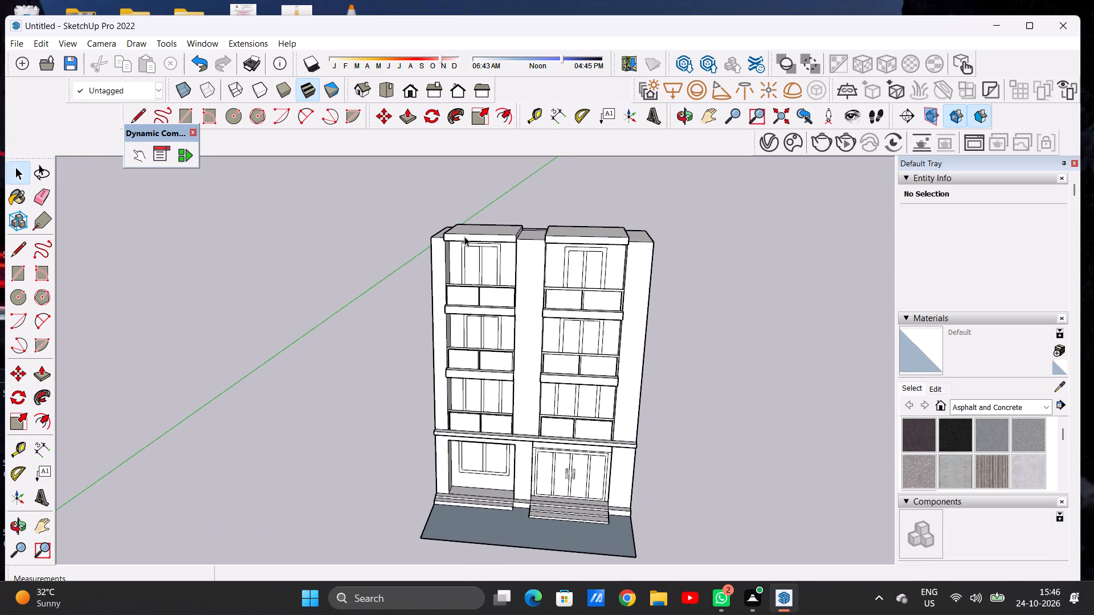
scroll(464, 237, "up", 3)
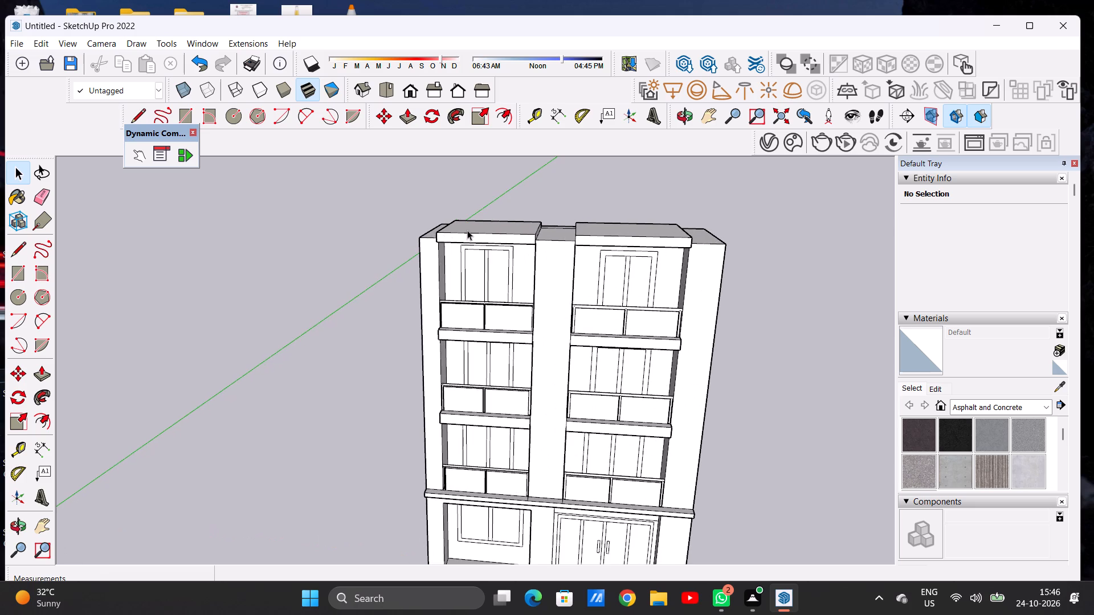
middle_click_drag(486, 248, 480, 329)
key("p")
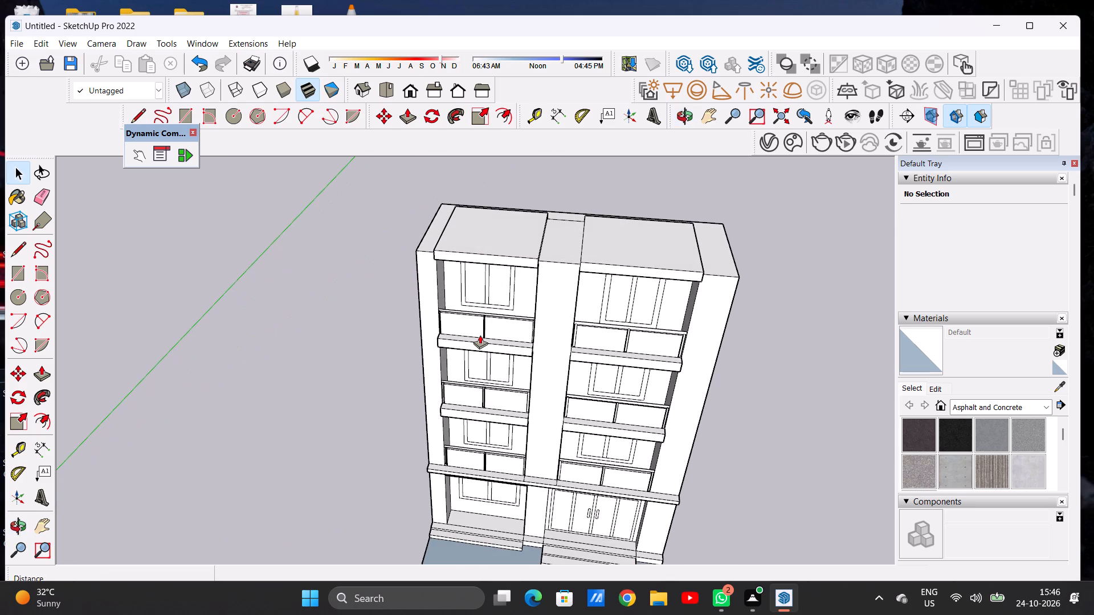
scroll(566, 241, "up", 2)
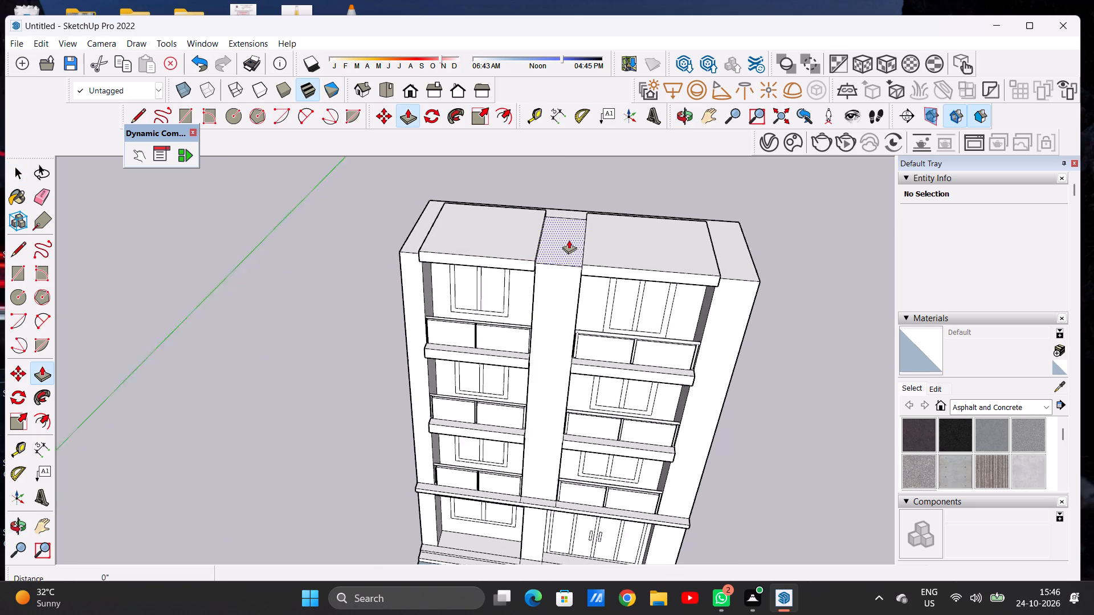
scroll(569, 240, "up", 5)
middle_click_drag(552, 261, 532, 225)
scroll(532, 239, "up", 5)
left_click(529, 253)
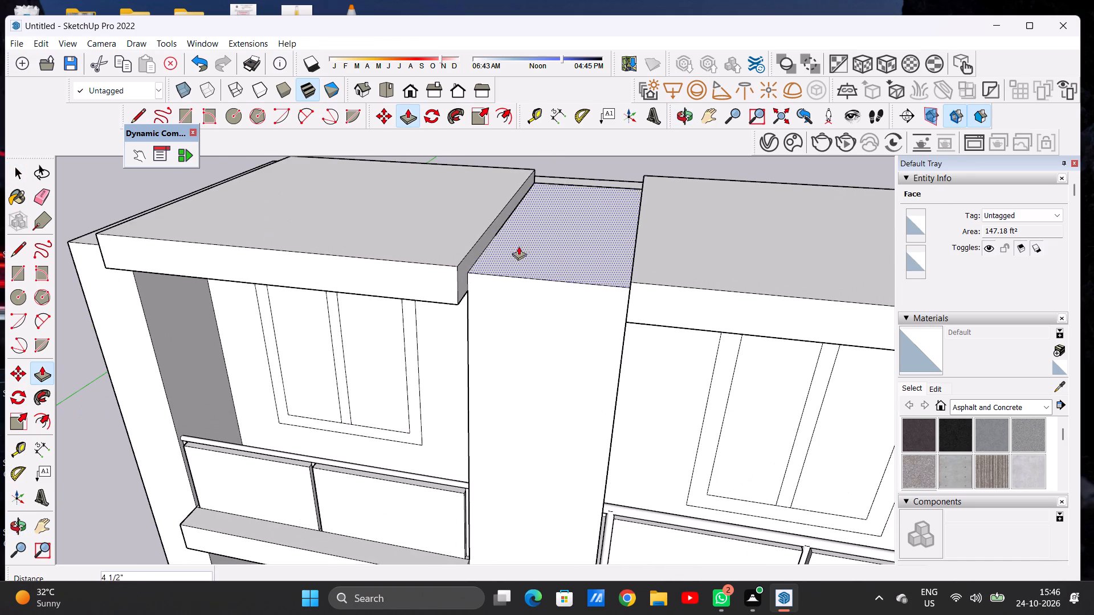
left_click(459, 261)
Push/Pull the remaining roof face around the slabs up 1' 4 1/16" so it is level with their tops.
scroll(561, 257, "down", 5)
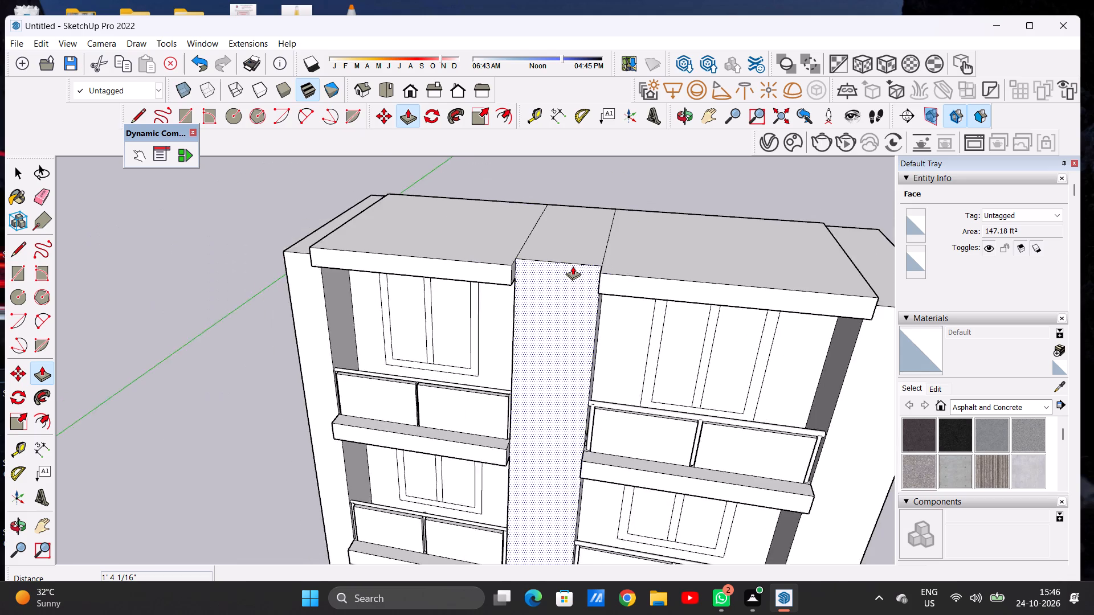
scroll(573, 266, "down", 7)
scroll(573, 266, "up", 1)
scroll(573, 266, "down", 3)
scroll(736, 265, "up", 4)
left_click(736, 265)
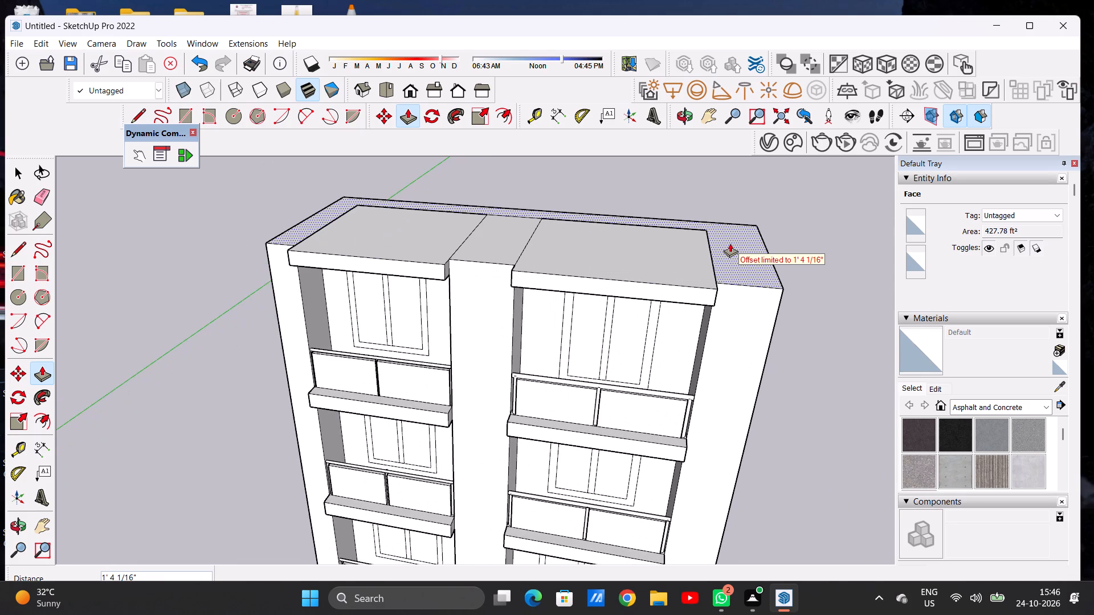
left_click(699, 273)
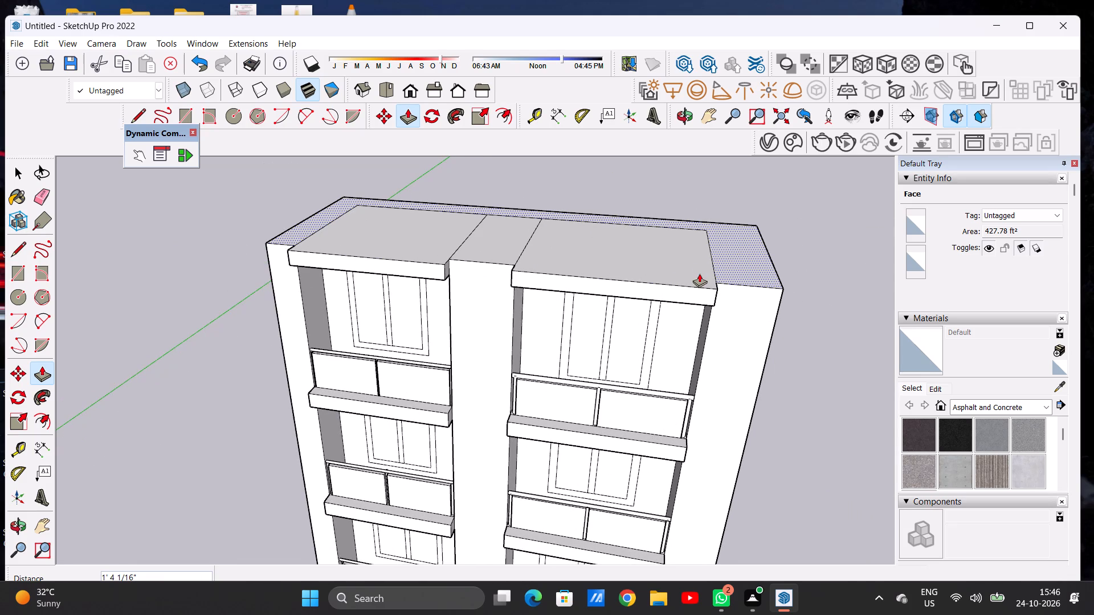
key("space")
Examine the whole building with its roof, facade and front ground area from above.
scroll(740, 264, "down", 9)
middle_click_drag(734, 243, 660, 362)
scroll(474, 274, "down", 7)
middle_click_drag(555, 314, 637, 276)
scroll(637, 276, "up", 1)
scroll(597, 287, "down", 1)
scroll(597, 287, "up", 2)
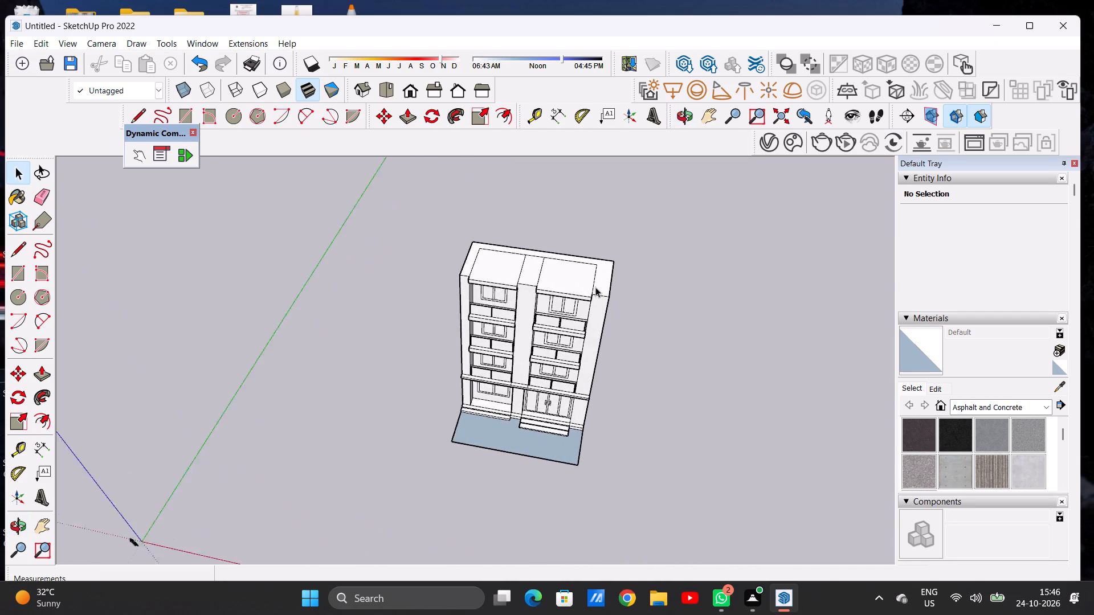
scroll(595, 287, "down", 1)
scroll(595, 287, "up", 3)
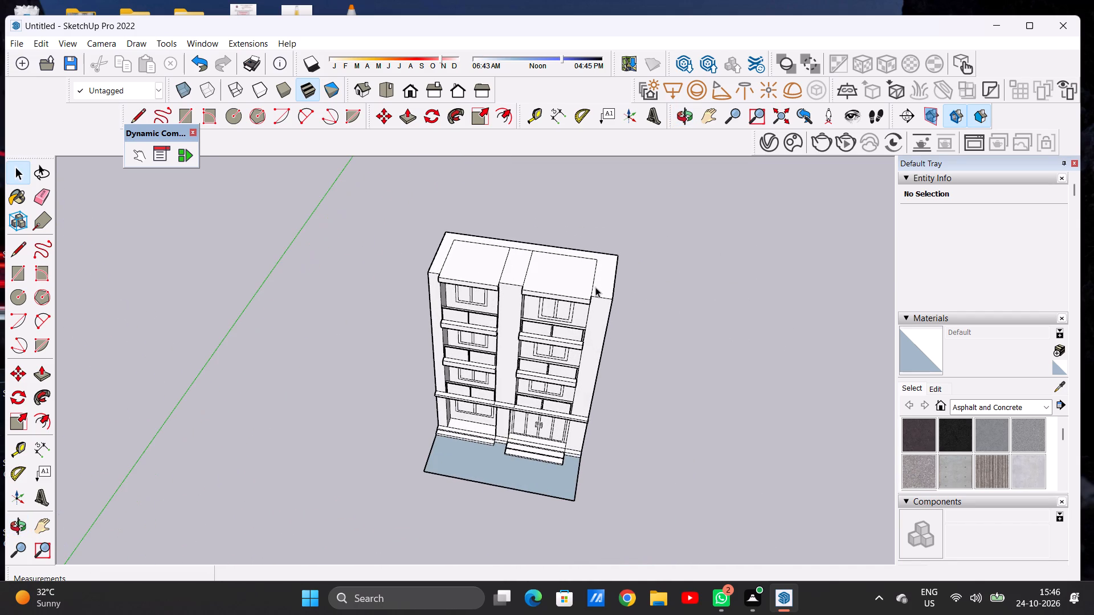
Push/Pull the roof border around the two top balcony slabs up 2' to form a raised parapet.
key("p")
scroll(606, 277, "up", 5)
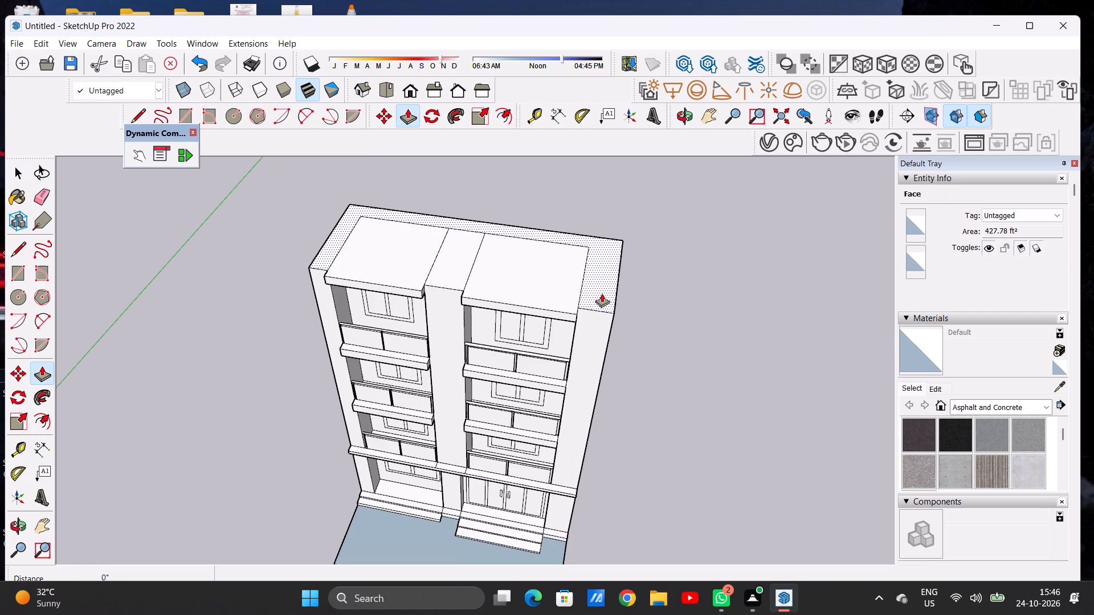
left_click(602, 293)
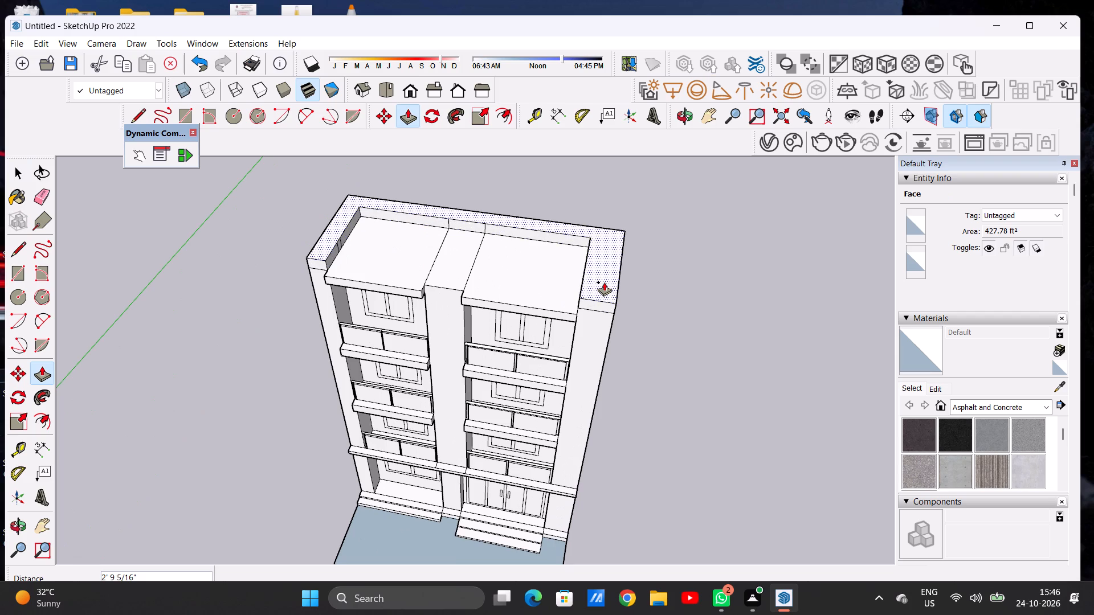
left_click(605, 285)
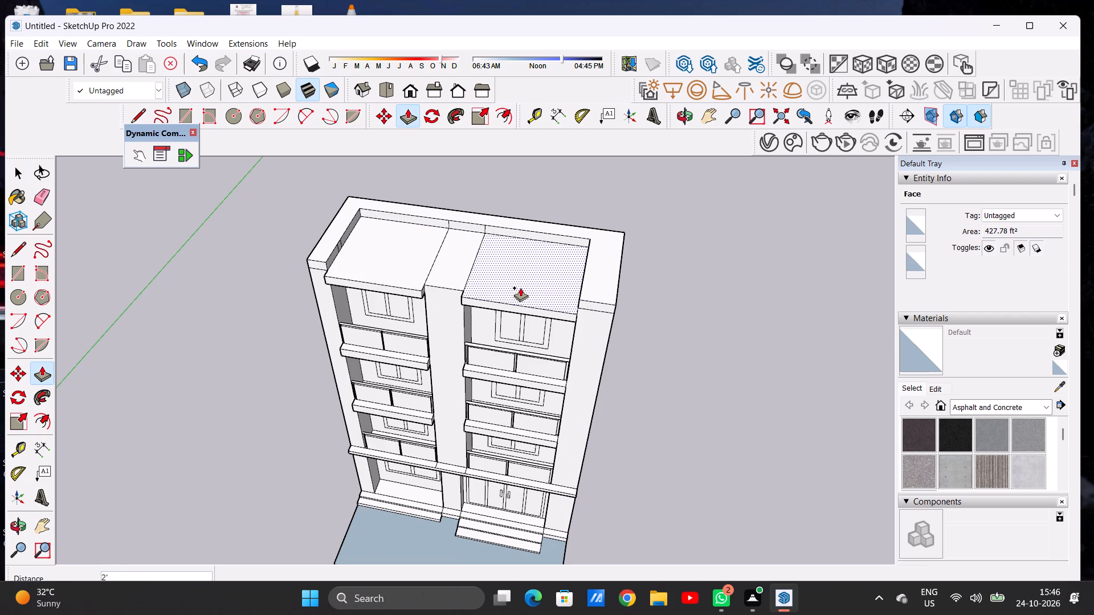
key("space")
Erase the stray vertical seam lines on the inner side faces of the roof parapet.
scroll(538, 307, "down", 6)
middle_click_drag(516, 310, 522, 211)
scroll(495, 233, "up", 7)
middle_click_drag(385, 274, 268, 322)
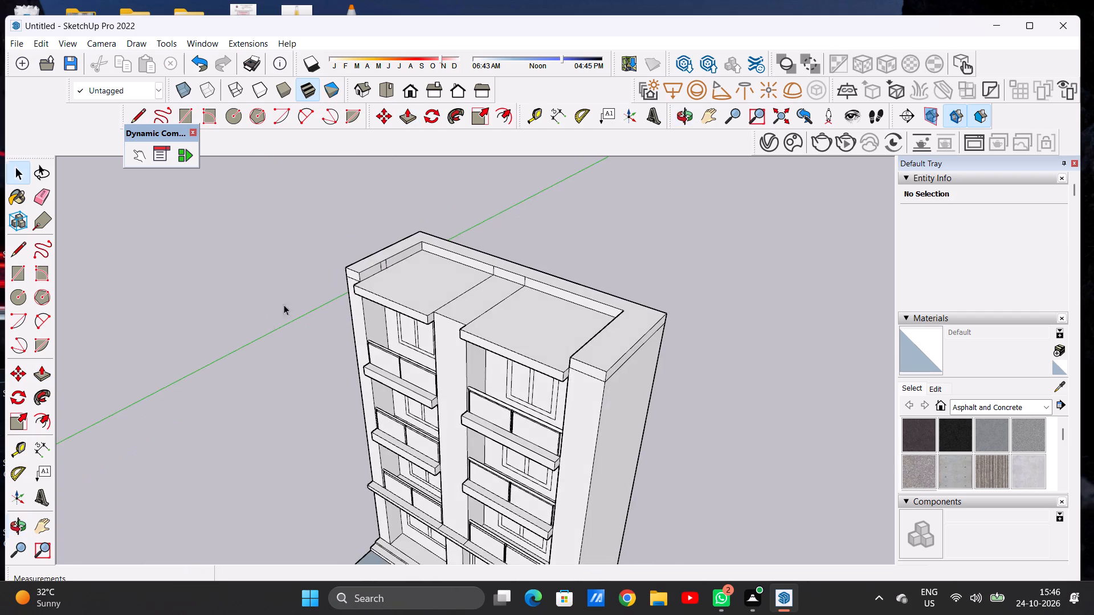
scroll(334, 285, "up", 6)
scroll(407, 269, "up", 2)
middle_click_drag(411, 269, 396, 241)
scroll(431, 243, "down", 1)
scroll(431, 244, "up", 8)
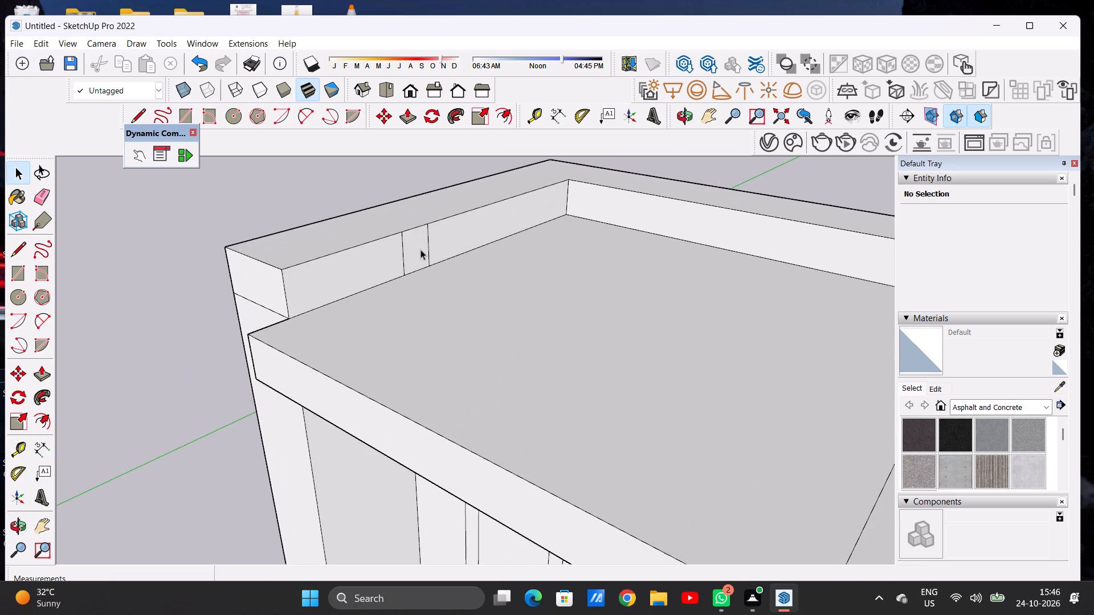
key("e")
scroll(421, 249, "up", 6)
left_click(389, 262)
left_click_drag(429, 244, 440, 241)
scroll(425, 277, "down", 4)
scroll(425, 285, "up", 1)
scroll(425, 285, "down", 20)
middle_click_drag(431, 282, 745, 290)
scroll(666, 260, "up", 14)
left_click_drag(594, 230, 630, 254)
key("space")
Examine the front facade and the raised parapet from eye level and from above.
scroll(546, 284, "down", 20)
scroll(546, 284, "down", 1)
middle_click_drag(495, 346, 445, 289)
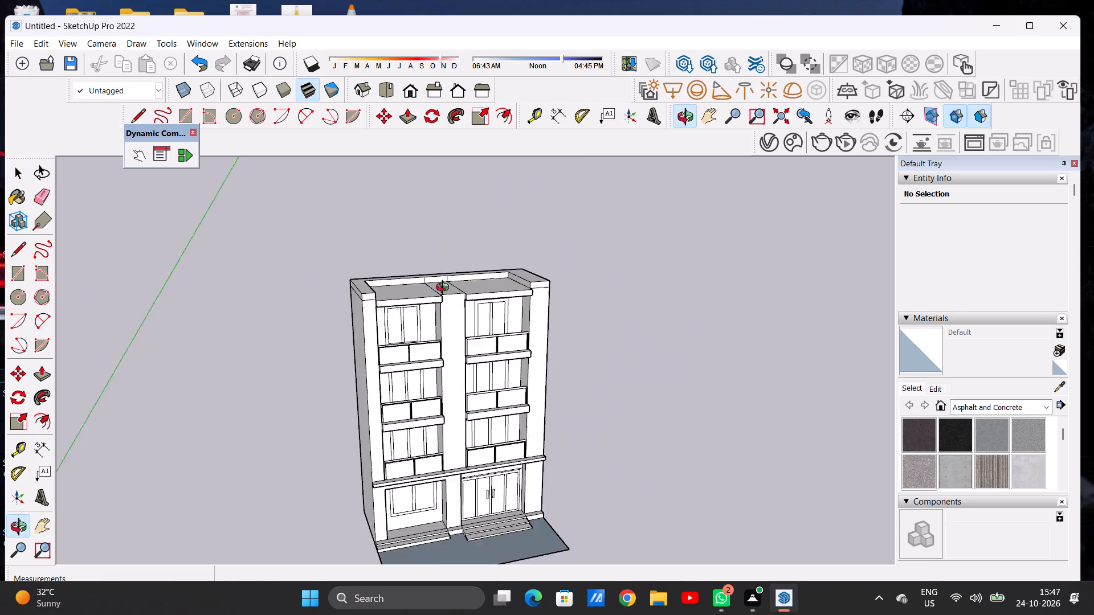
middle_click_drag(445, 289, 367, 260)
scroll(433, 289, "up", 4)
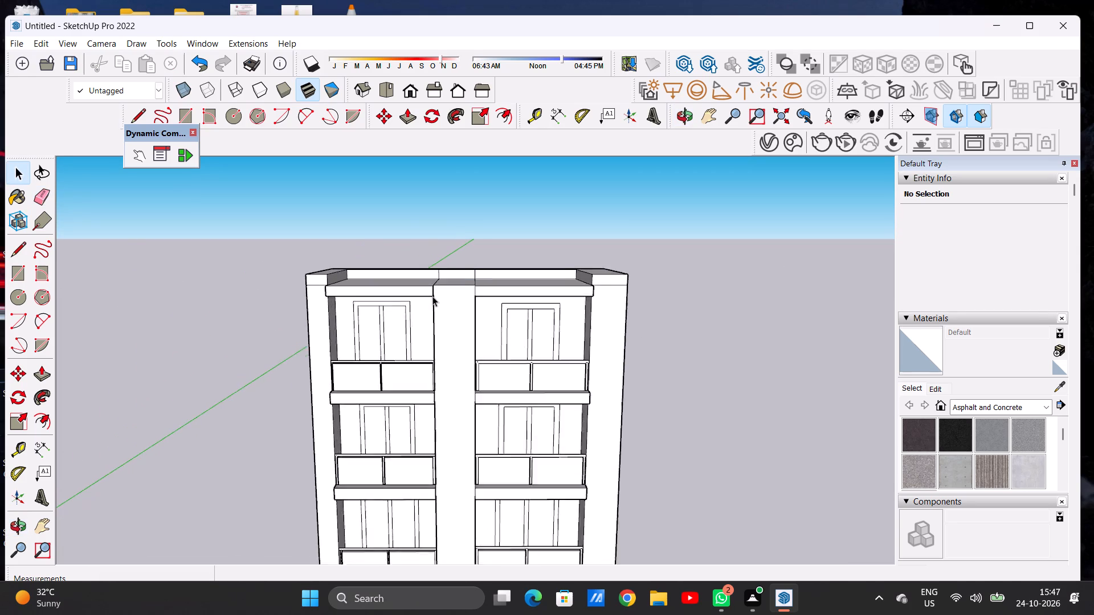
scroll(432, 296, "up", 3)
middle_click_drag(438, 323, 432, 307)
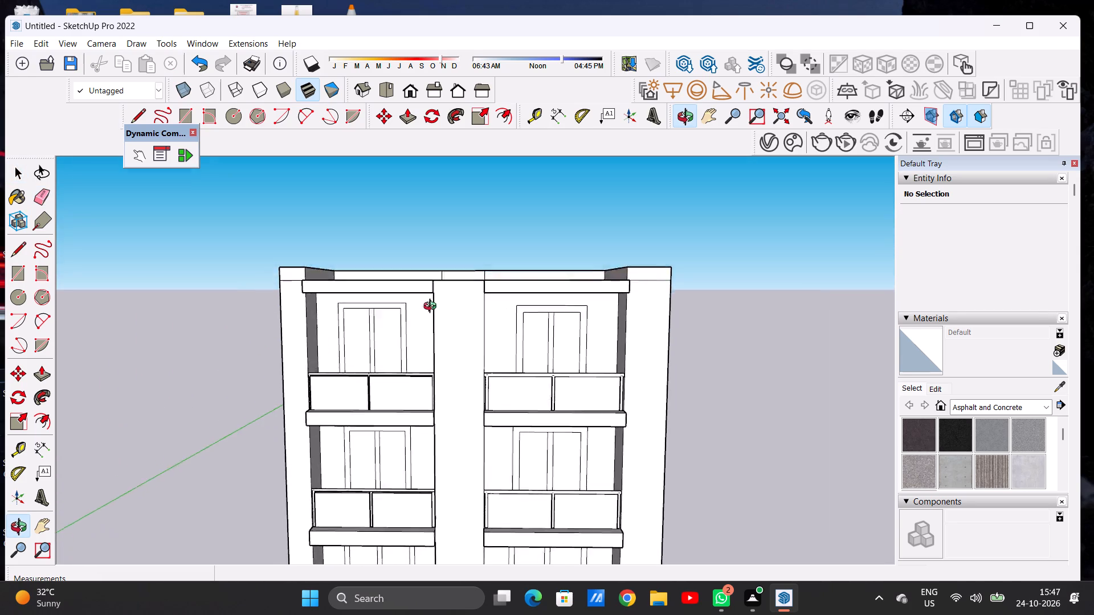
middle_click_drag(432, 307, 432, 434)
scroll(436, 337, "down", 5)
middle_click_drag(438, 292, 374, 340)
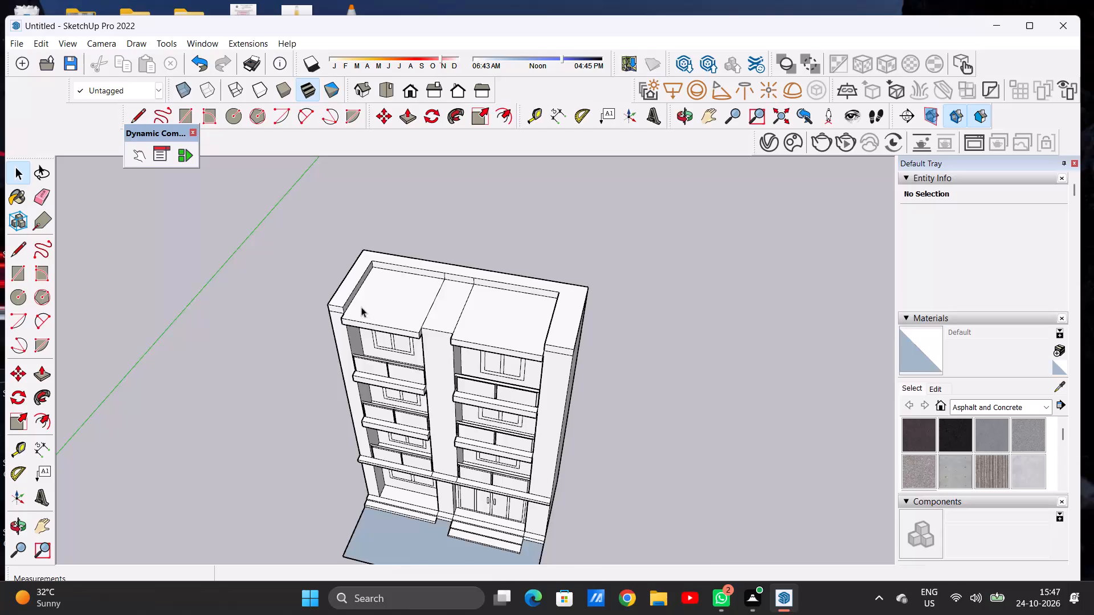
Push/Pull the left parapet's inner side face across the left roof slab to the edge of the central strip.
scroll(354, 305, "up", 6)
middle_click_drag(366, 296, 349, 232)
scroll(352, 261, "up", 3)
scroll(352, 261, "down", 1)
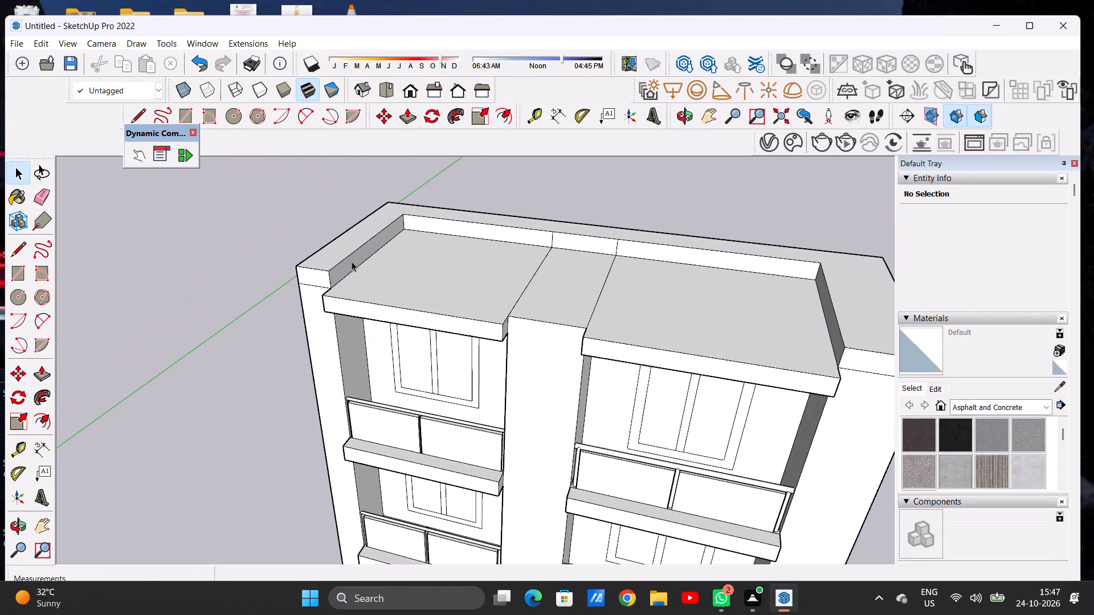
key("p")
scroll(324, 280, "up", 6)
left_click(337, 266)
scroll(439, 274, "down", 3)
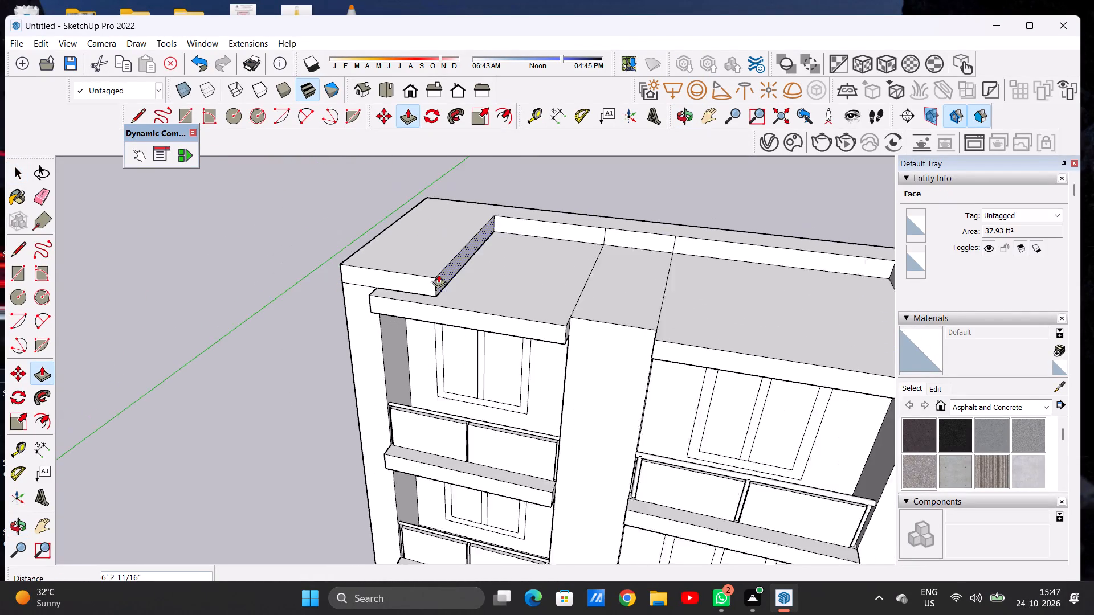
scroll(438, 274, "down", 16)
scroll(560, 278, "up", 13)
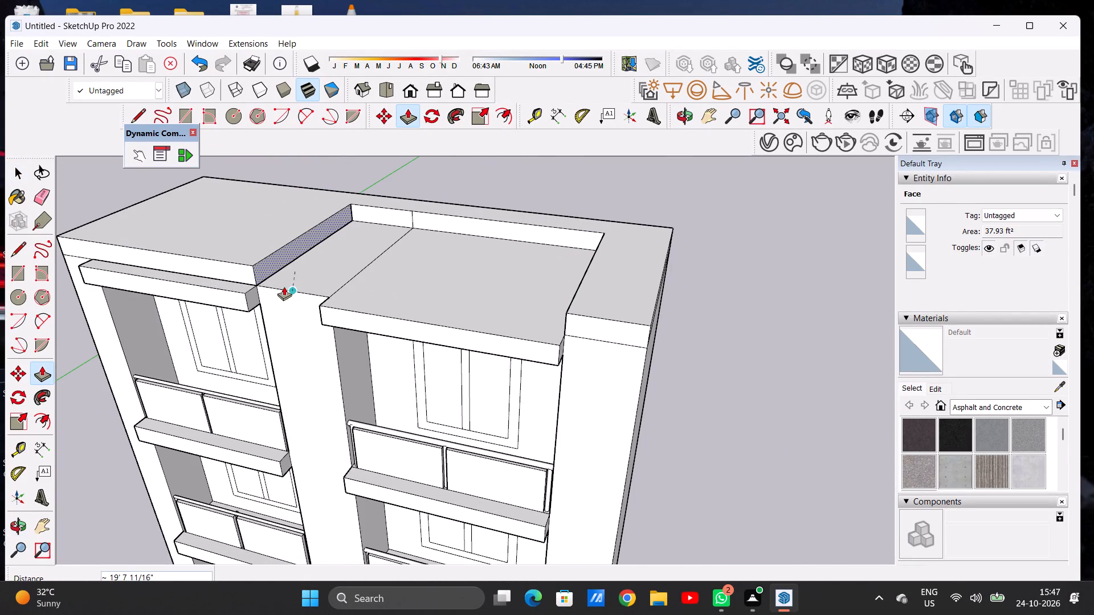
left_click(255, 287)
Push/Pull the same inner parapet face across the central roof strip to the edge of the right slab.
scroll(260, 267, "up", 5)
left_click(260, 267)
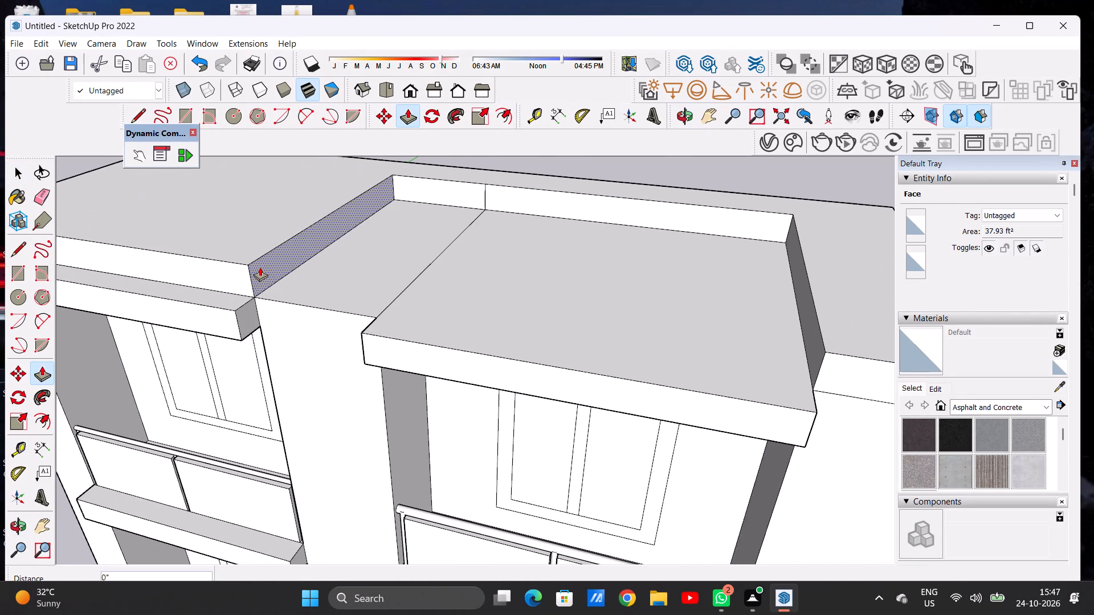
left_click(368, 336)
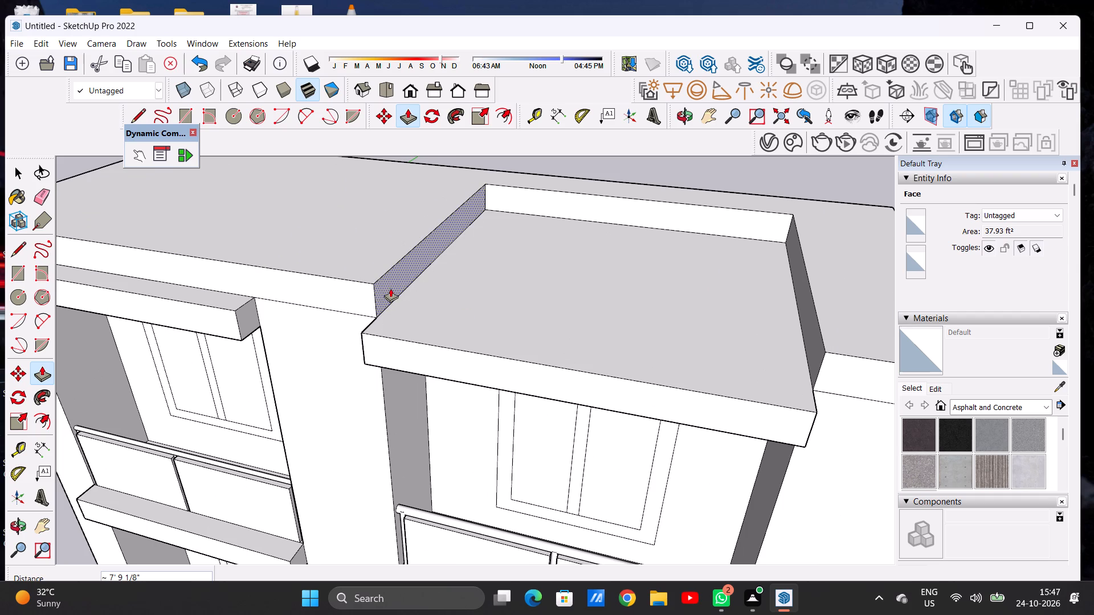
Push/Pull the inner parapet face 21' 8 1/8" across the right slab to the opposite parapet, closing the roof recess.
left_click(390, 288)
scroll(528, 331, "down", 8)
scroll(668, 339, "up", 10)
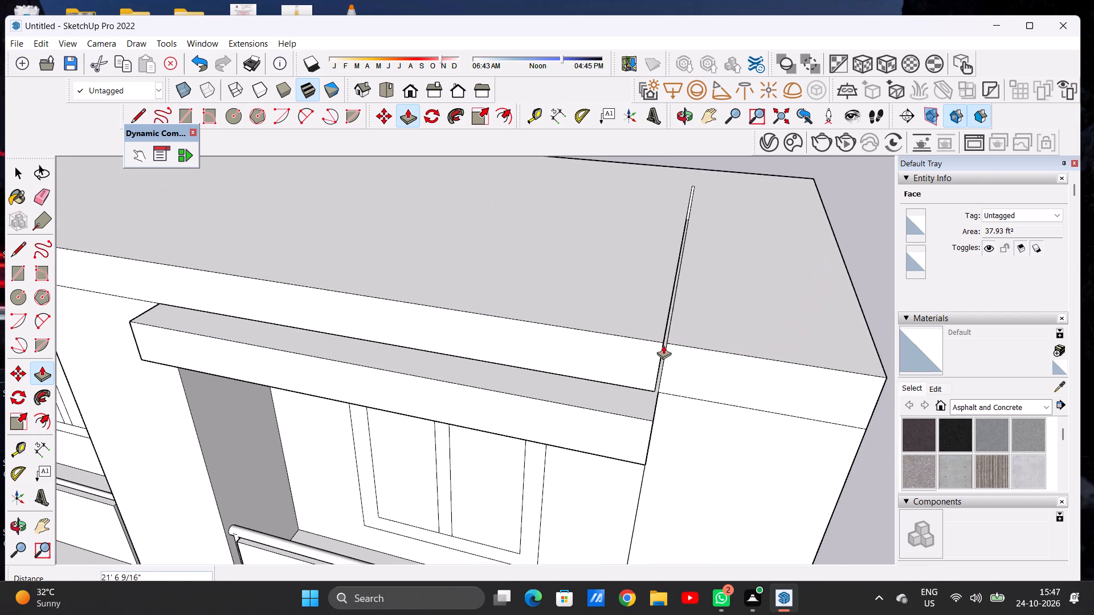
left_click(667, 337)
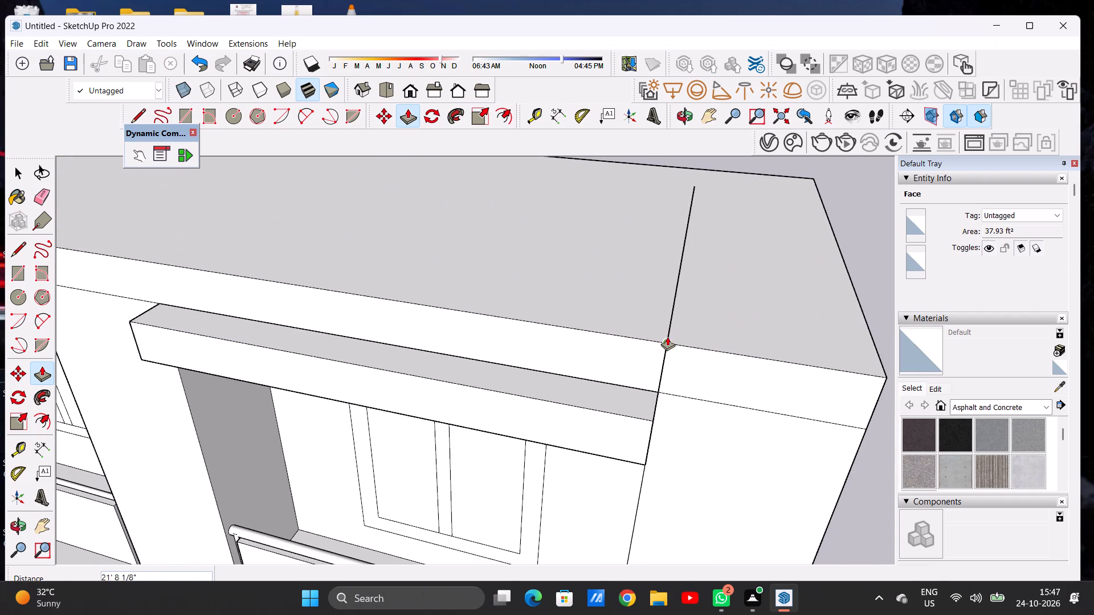
key("space")
Push/Pull the front edge face of the raised roof forward 1' 9 7/16".
scroll(668, 355, "down", 4)
scroll(668, 355, "up", 1)
scroll(667, 354, "down", 20)
scroll(667, 354, "down", 1)
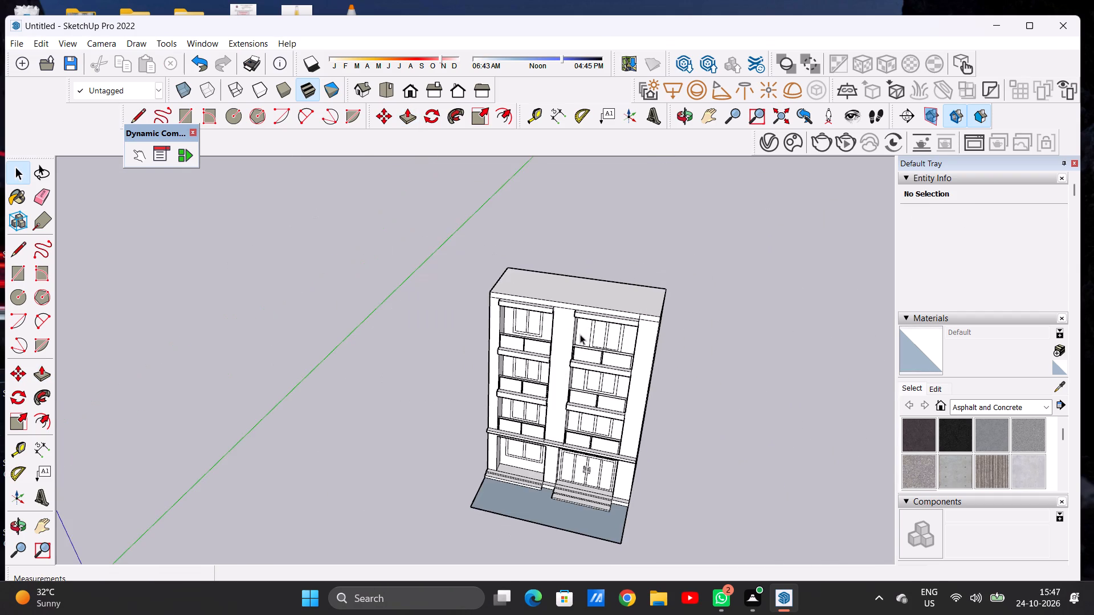
middle_click_drag(570, 328, 576, 271)
scroll(522, 352, "up", 6)
middle_click_drag(479, 325, 640, 320)
scroll(556, 326, "down", 6)
scroll(536, 278, "up", 10)
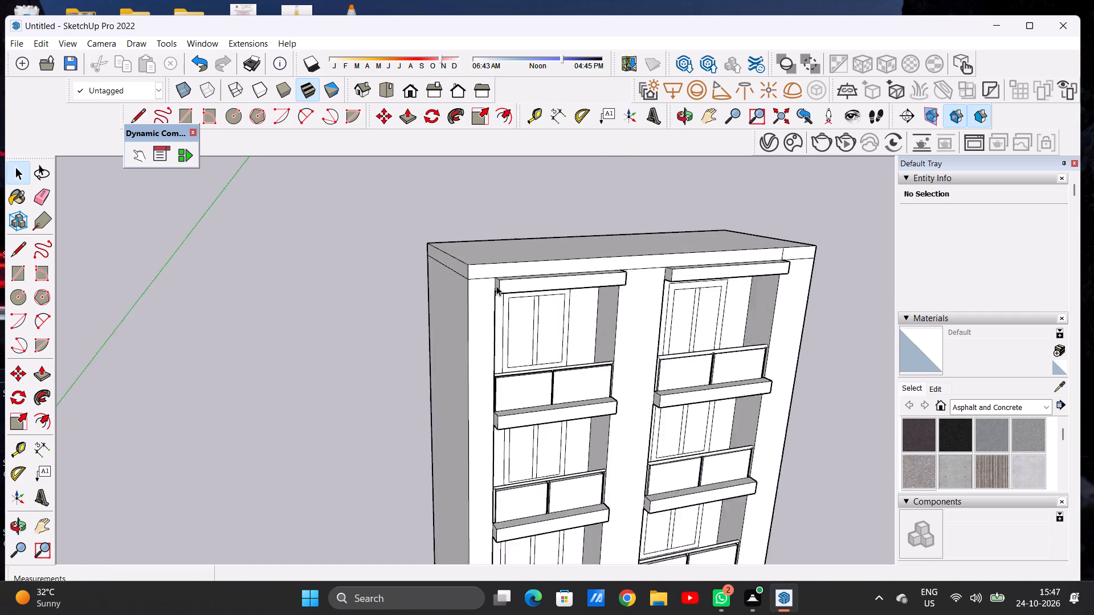
scroll(496, 286, "up", 3)
middle_click_drag(474, 276, 468, 280)
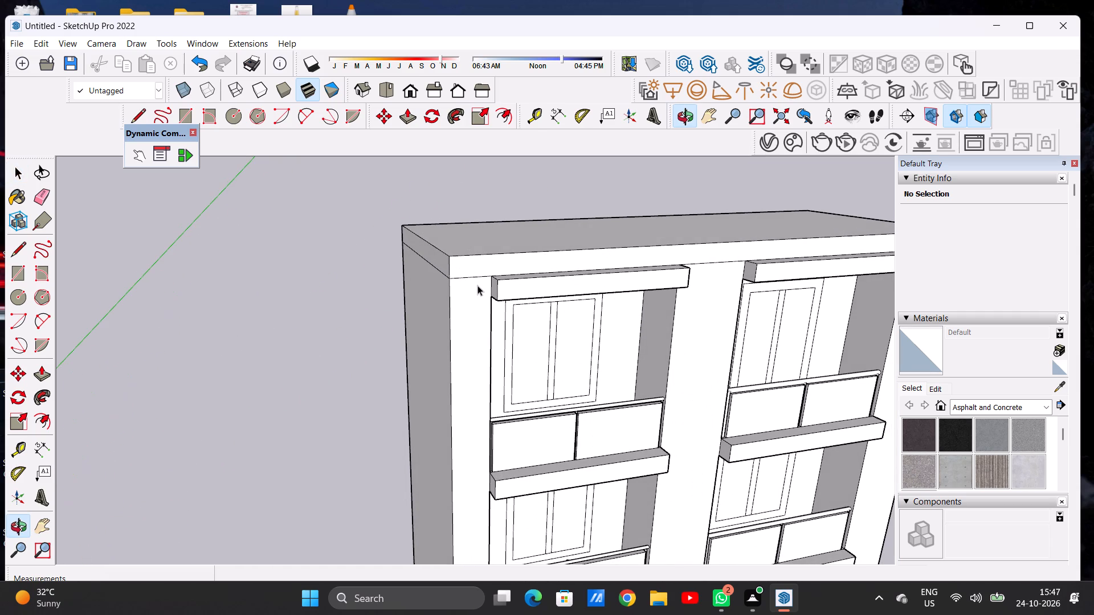
key("p")
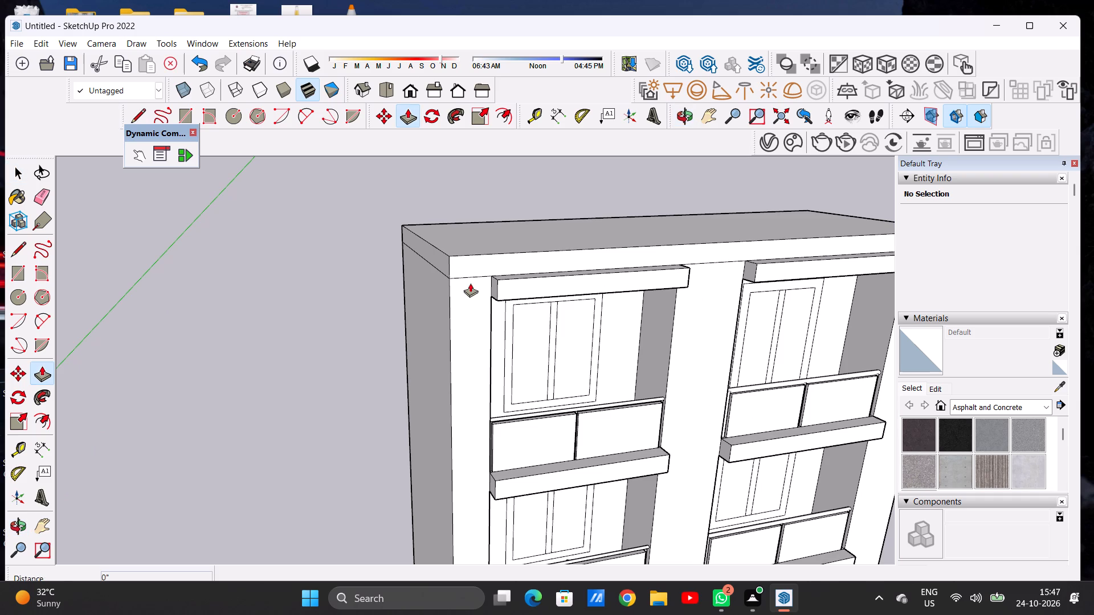
middle_click_drag(552, 310, 611, 334)
scroll(508, 286, "up", 4)
left_click(496, 280)
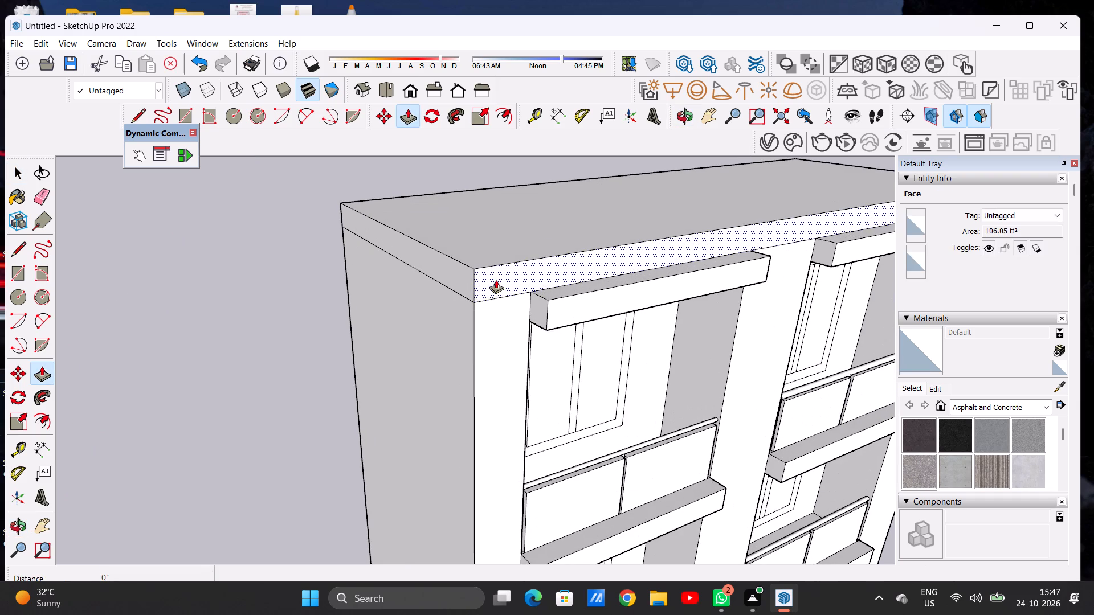
scroll(538, 295, "down", 10)
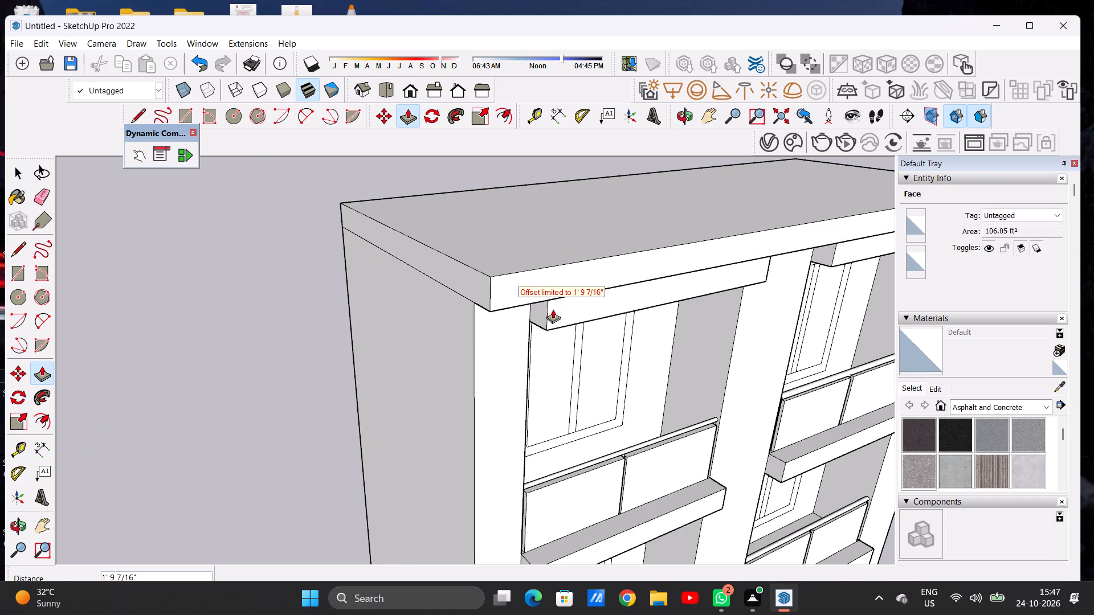
left_click(553, 309)
Push/Pull the roof's front edge face forward a further 6' 2 1/4" to form an overhang above the balconies.
scroll(505, 282, "up", 5)
left_click(505, 282)
scroll(541, 295, "down", 5)
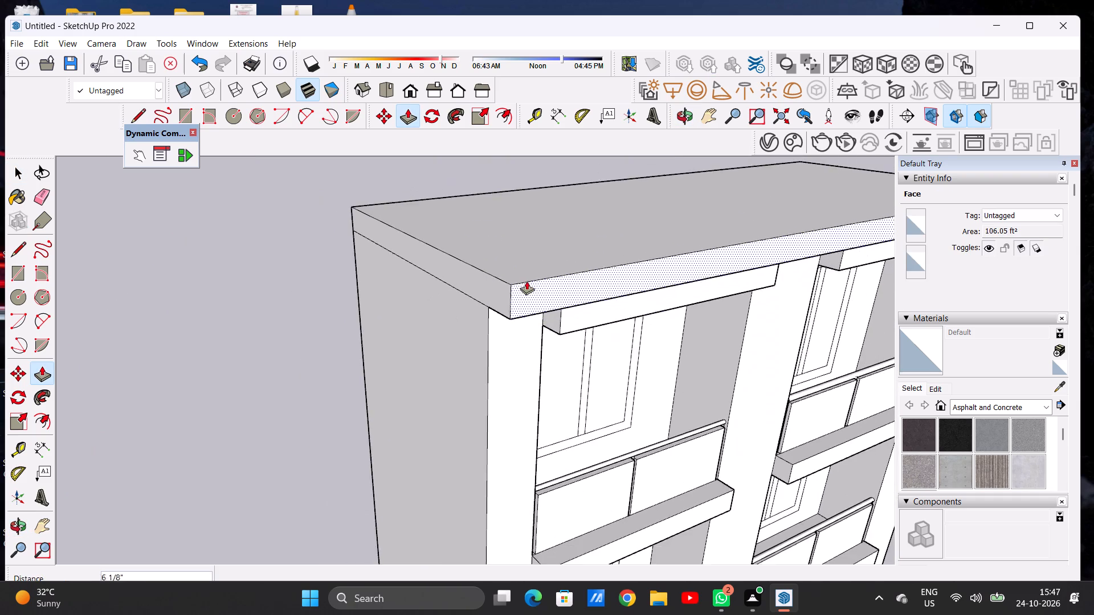
scroll(526, 281, "down", 4)
scroll(522, 280, "up", 1)
scroll(522, 280, "down", 9)
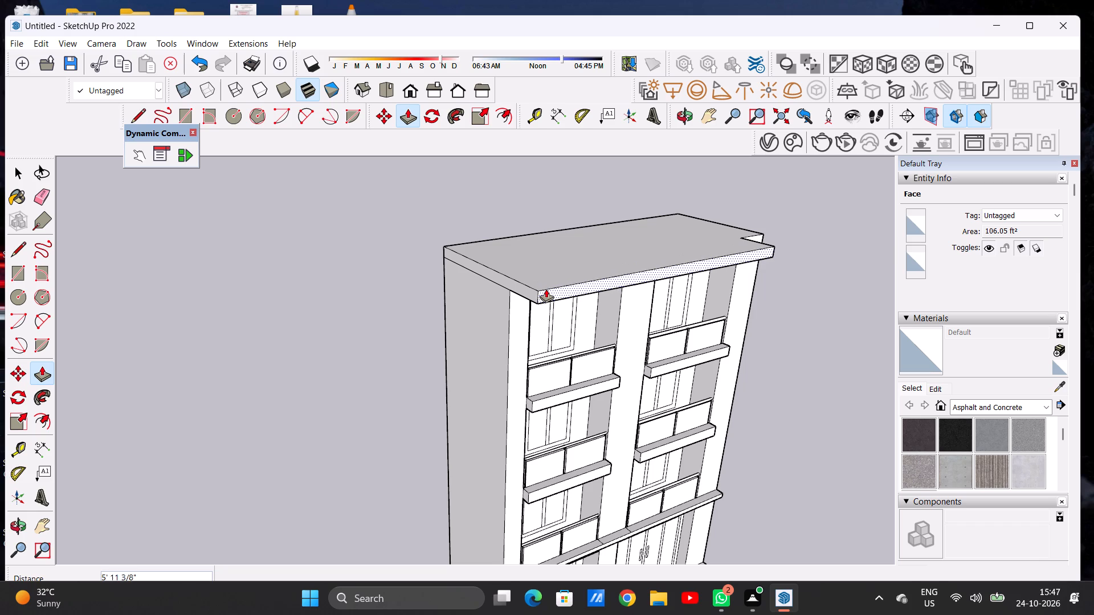
left_click(547, 289)
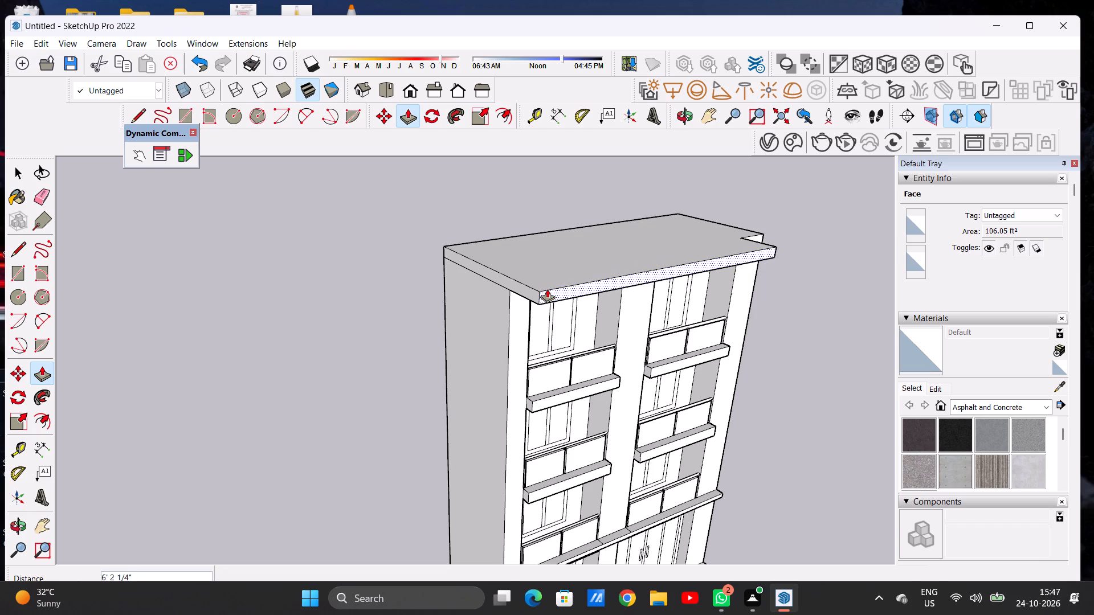
Push/Pull the recessed front face at the roof's right corner forward until flush with the overhang's front edge.
scroll(467, 304, "down", 10)
scroll(497, 293, "up", 1)
scroll(504, 293, "down", 2)
middle_click_drag(648, 294, 310, 263)
middle_click(310, 263)
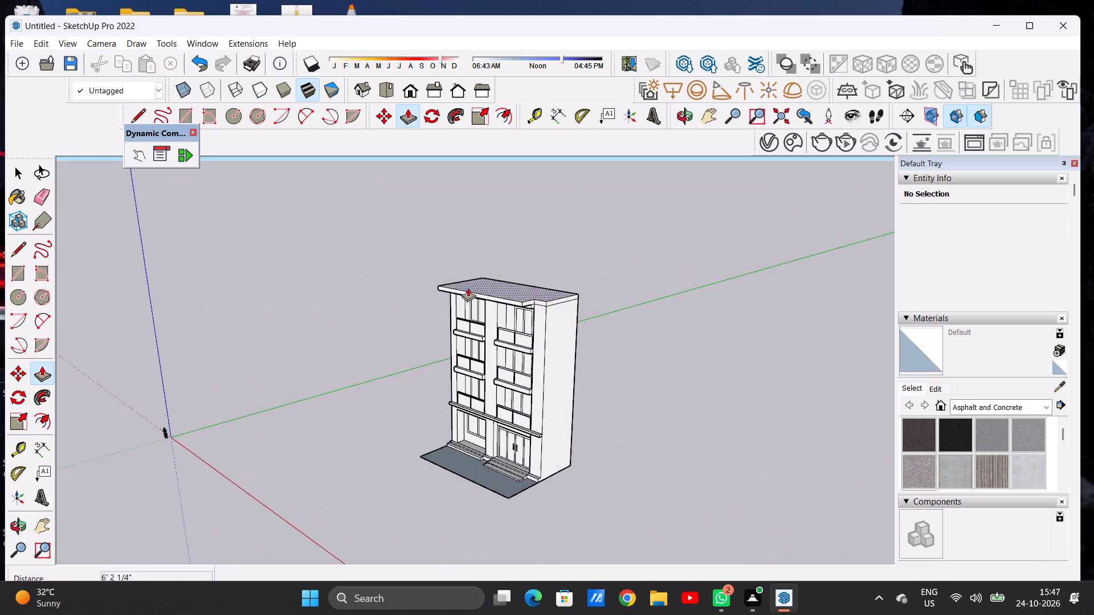
scroll(581, 290, "up", 6)
scroll(517, 305, "up", 8)
scroll(516, 300, "down", 1)
scroll(516, 300, "up", 3)
left_click(524, 292)
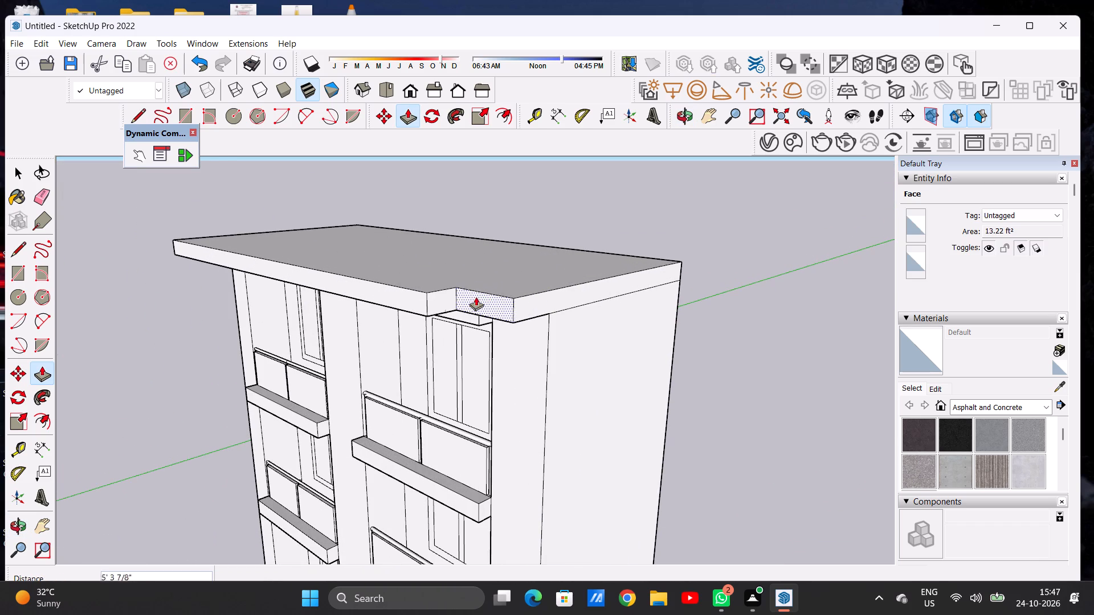
left_click(422, 296)
key("space")
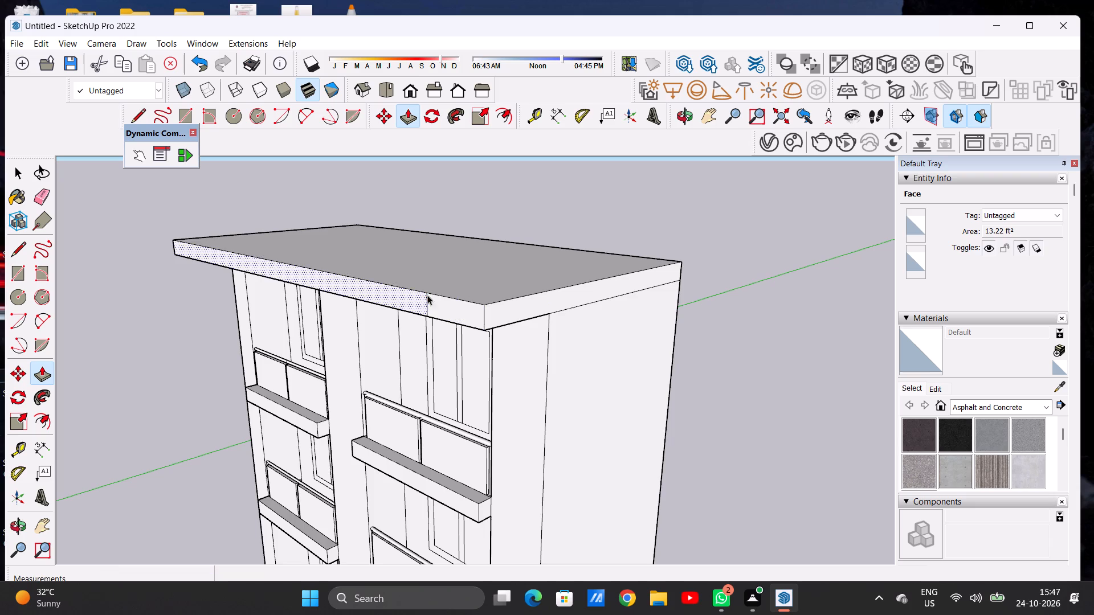
Examine the front facade and the underside of the roof overhang.
scroll(517, 322, "down", 3)
scroll(519, 322, "up", 1)
scroll(521, 322, "down", 9)
middle_click_drag(512, 321, 644, 229)
middle_click_drag(485, 302, 647, 269)
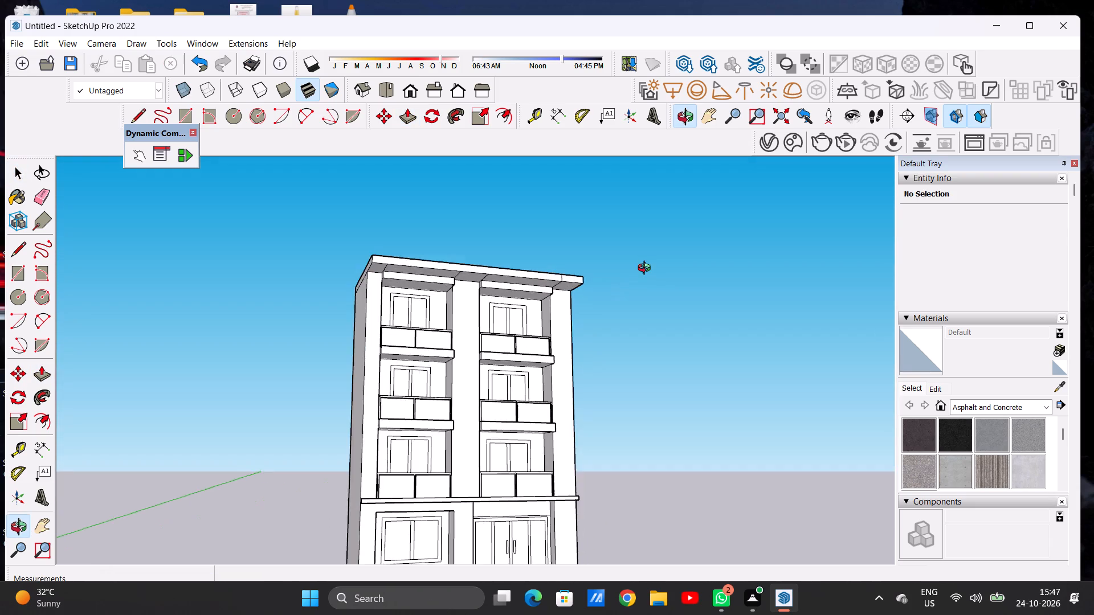
middle_click_drag(647, 269, 562, 327)
middle_click(562, 327)
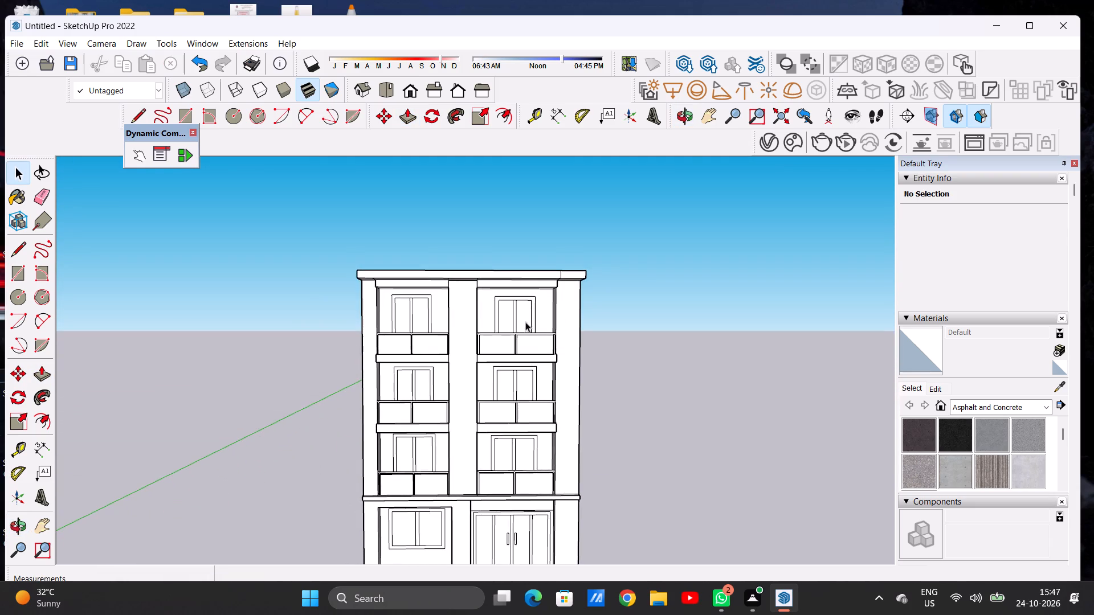
Push/Pull the left top slab's end face across the central pillar to meet the right top slab.
scroll(496, 294, "up", 12)
middle_click_drag(438, 308, 387, 248)
scroll(439, 297, "up", 1)
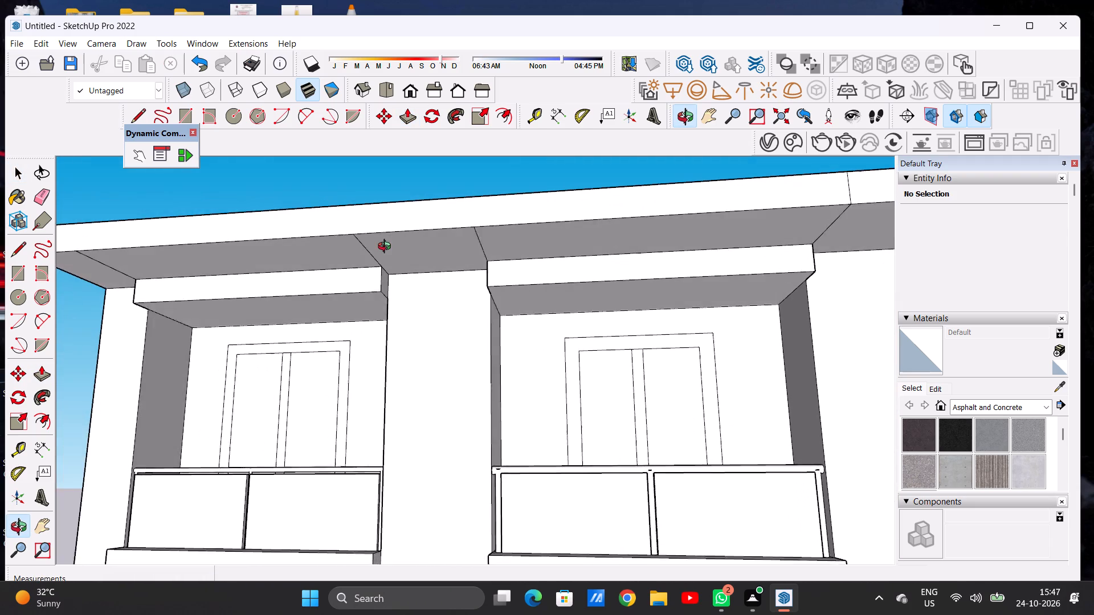
middle_click_drag(387, 248, 382, 252)
scroll(388, 268, "up", 7)
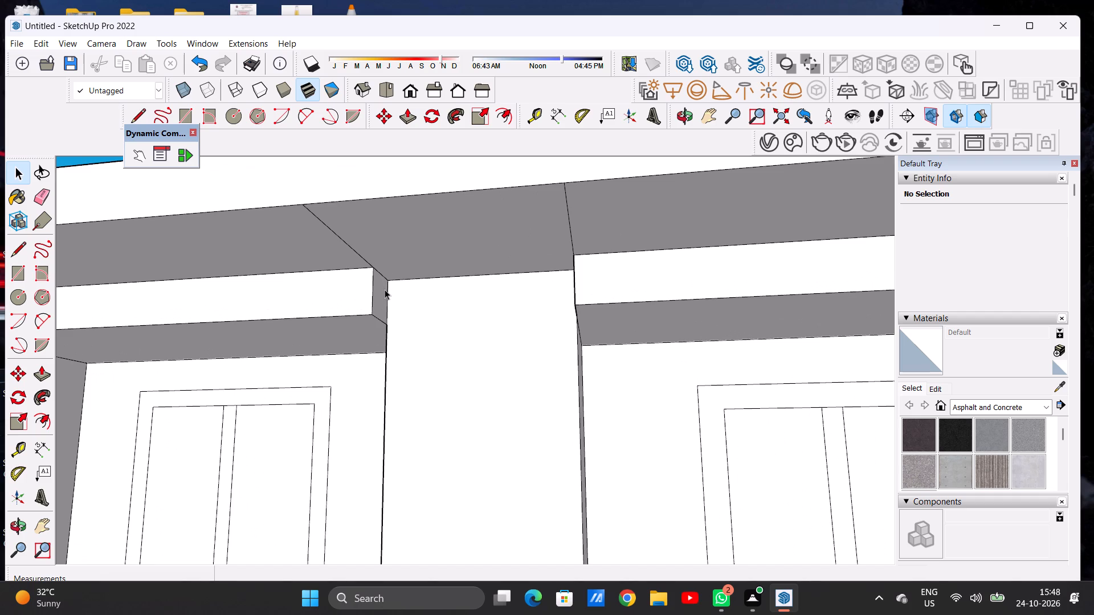
key("p")
scroll(385, 289, "up", 5)
left_click(385, 289)
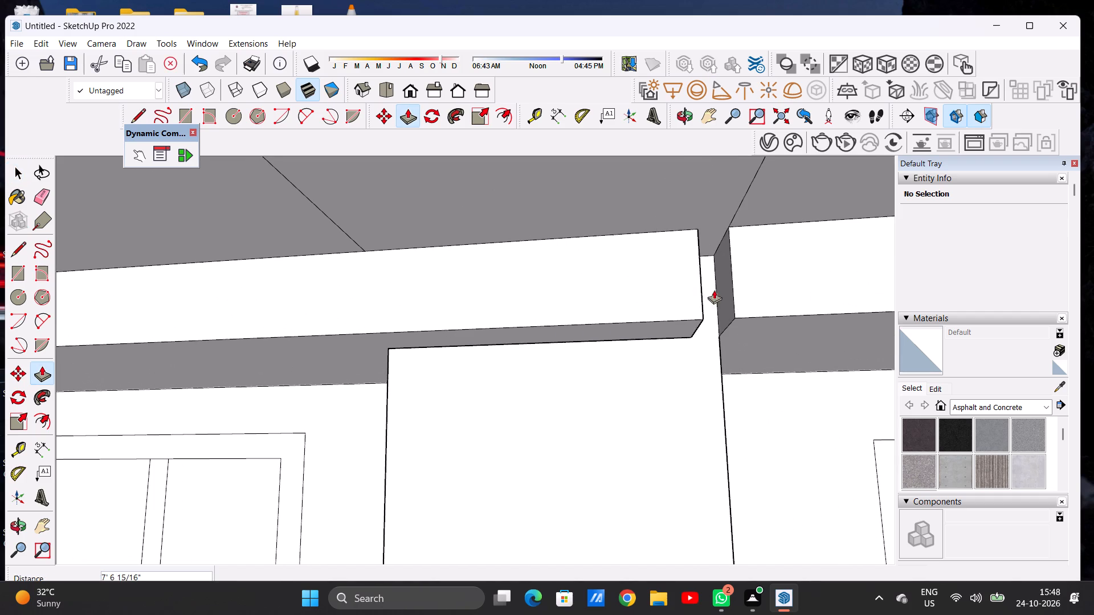
left_click(735, 317)
key("space")
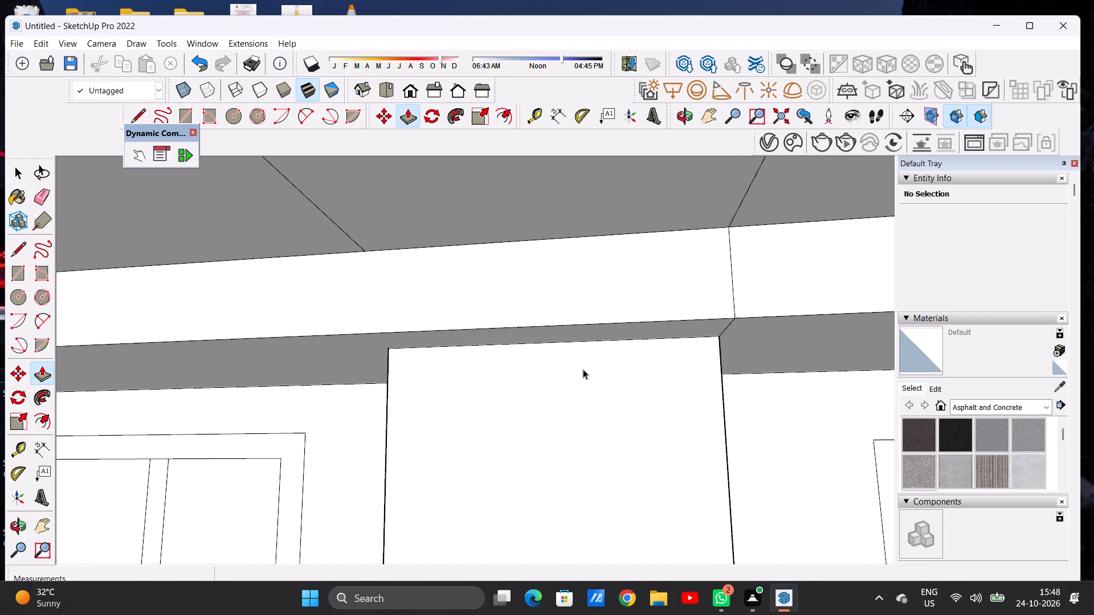
Erase the vertical seam on the top slab's front face above the central pillar, keeping the slab's bottom edge.
scroll(575, 368, "down", 17)
middle_click_drag(552, 367, 555, 411)
scroll(572, 348, "up", 11)
scroll(614, 364, "up", 2)
key("e")
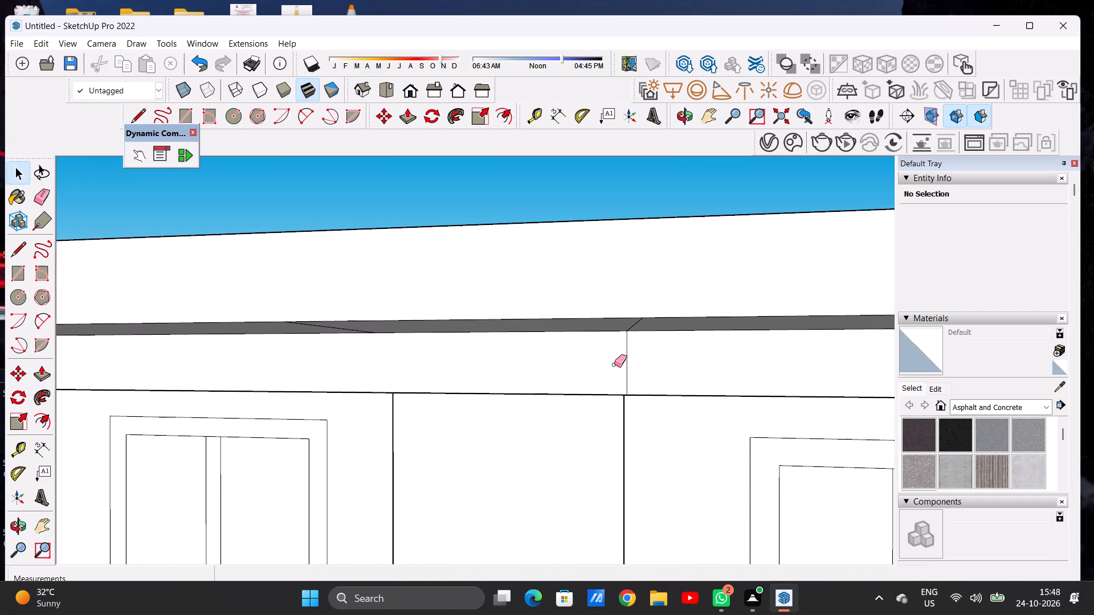
left_click(627, 372)
left_click_drag(583, 389, 583, 403)
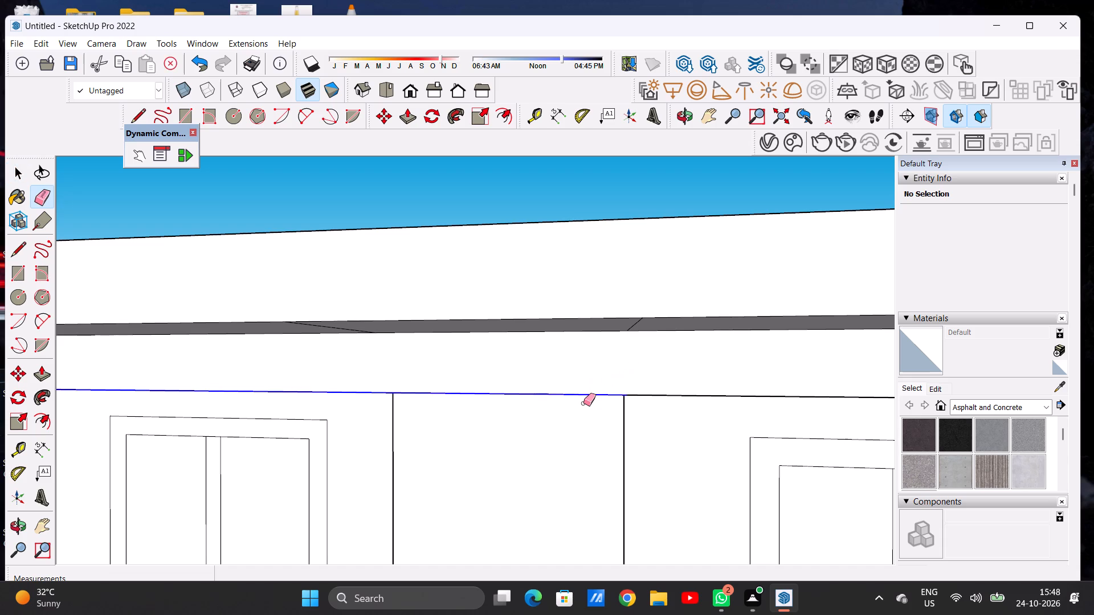
key("ctrl+z")
Erase the four seam lines crossing the underside of the roof overhang, two above the pillar and one near each end.
scroll(436, 367, "down", 8)
middle_click_drag(477, 419, 483, 395)
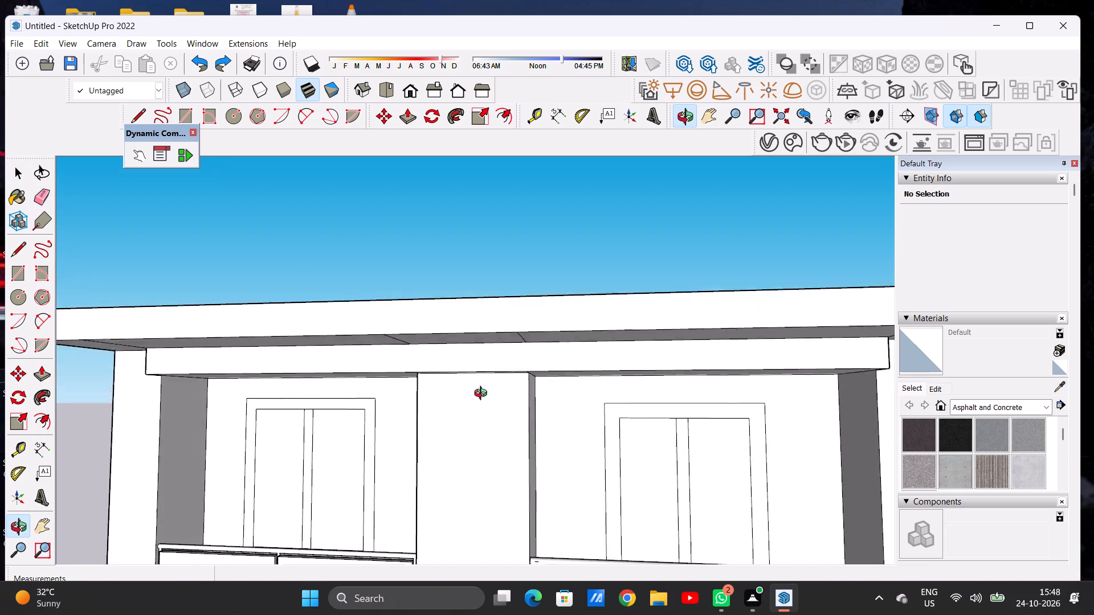
middle_click_drag(483, 395, 516, 269)
key("space")
scroll(479, 363, "down", 4)
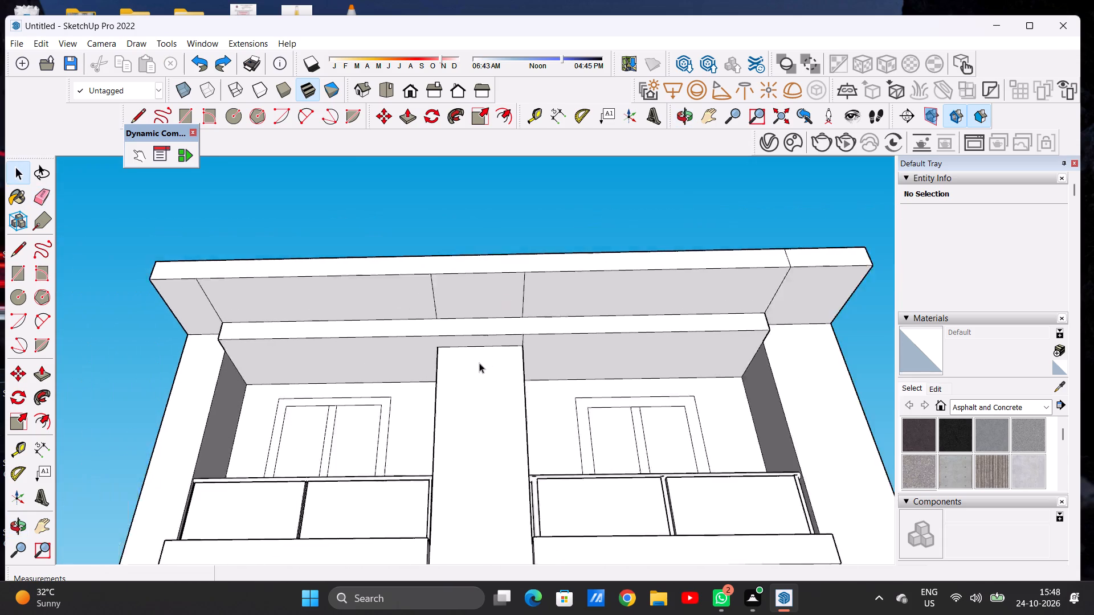
scroll(479, 363, "down", 2)
middle_click_drag(475, 342, 478, 350)
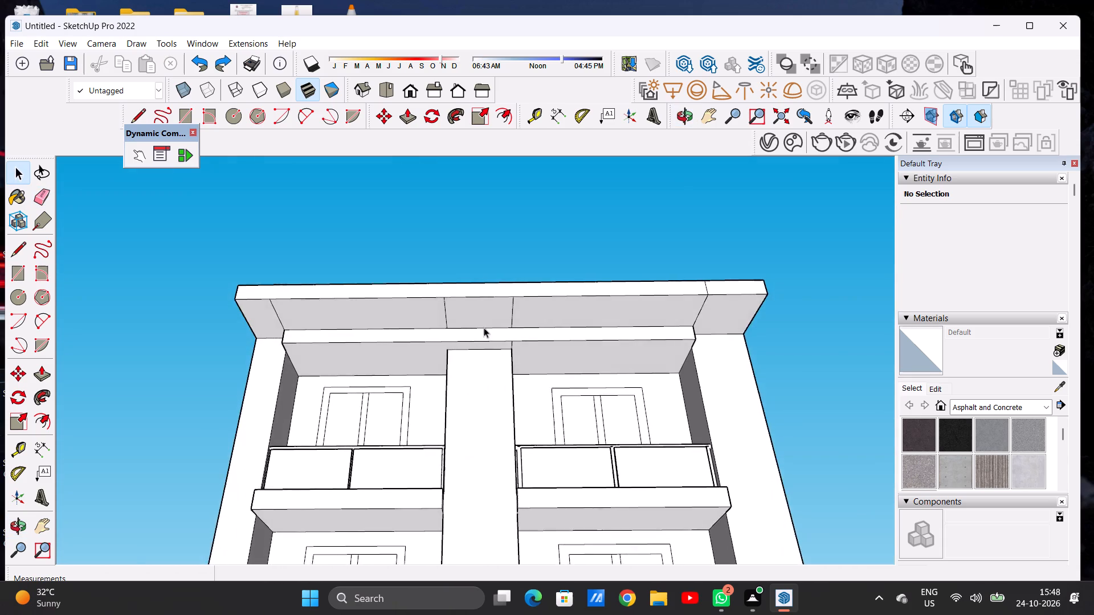
scroll(493, 315, "up", 7)
key("e")
left_click_drag(382, 312, 443, 311)
left_click_drag(537, 314, 529, 311)
scroll(517, 343, "down", 8)
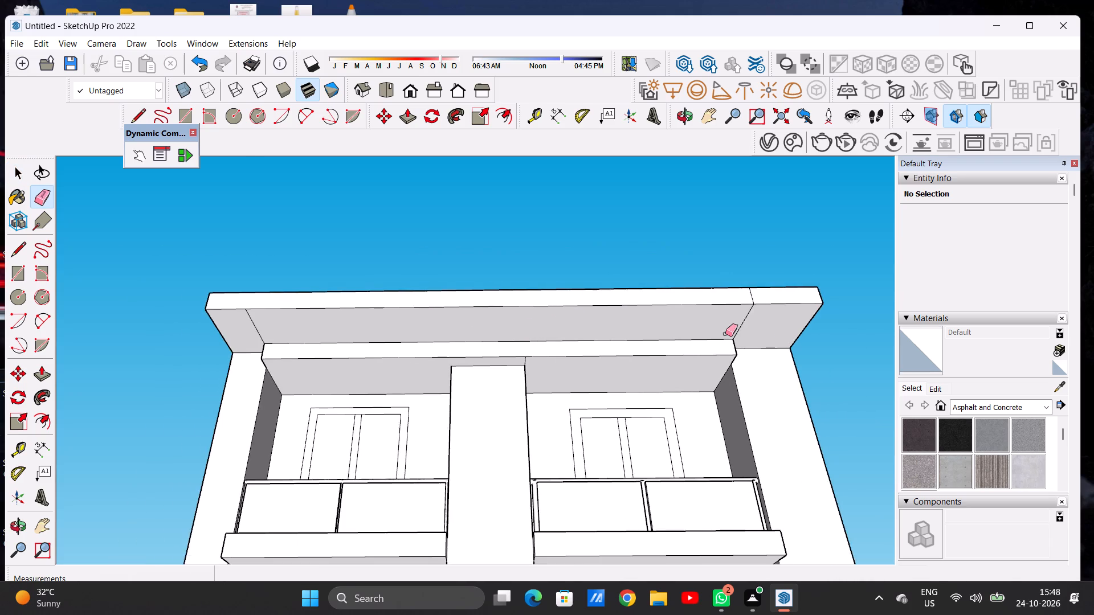
scroll(725, 334, "up", 7)
left_click_drag(711, 322, 718, 325)
scroll(716, 306, "down", 7)
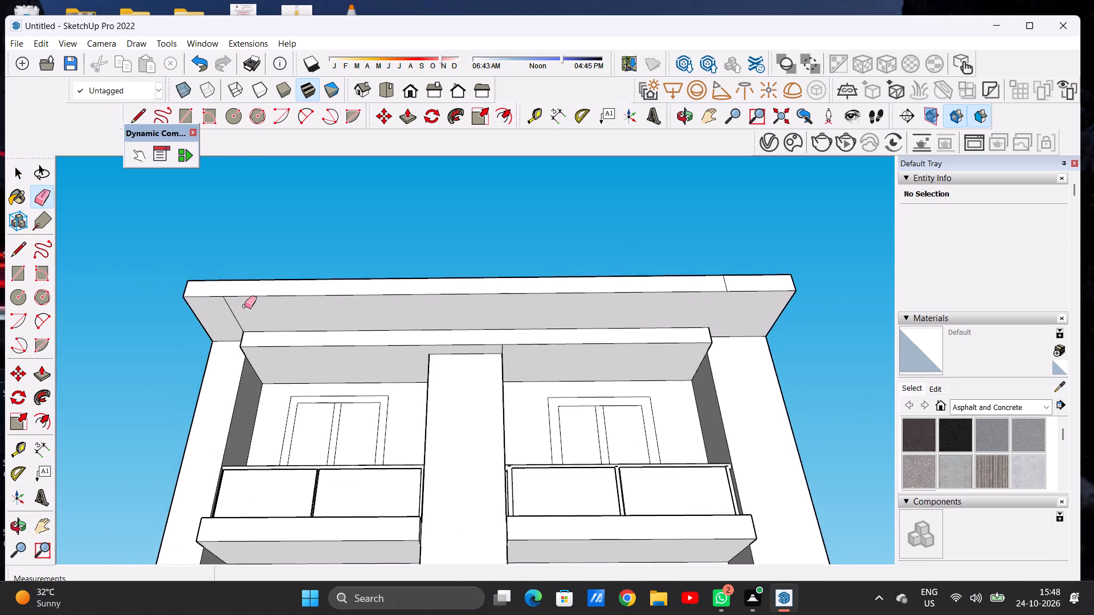
scroll(244, 306, "up", 8)
left_click_drag(226, 313, 253, 318)
scroll(266, 331, "down", 14)
Erase the vertical seam near the right end of the roof's front edge face.
middle_click_drag(520, 332, 520, 338)
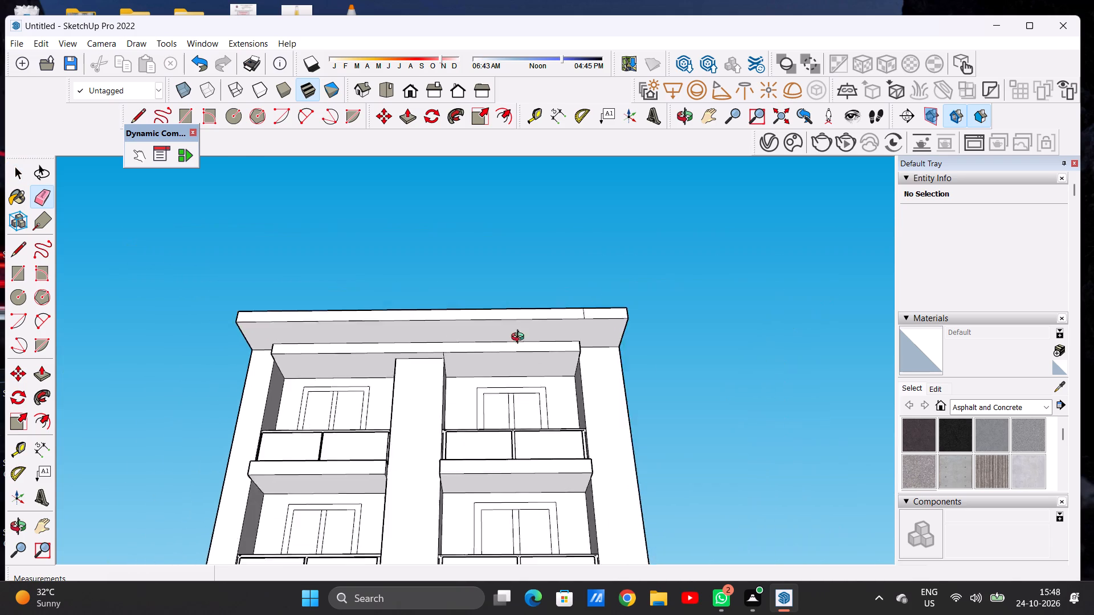
middle_click_drag(520, 338, 508, 416)
scroll(597, 310, "up", 13)
left_click(562, 305)
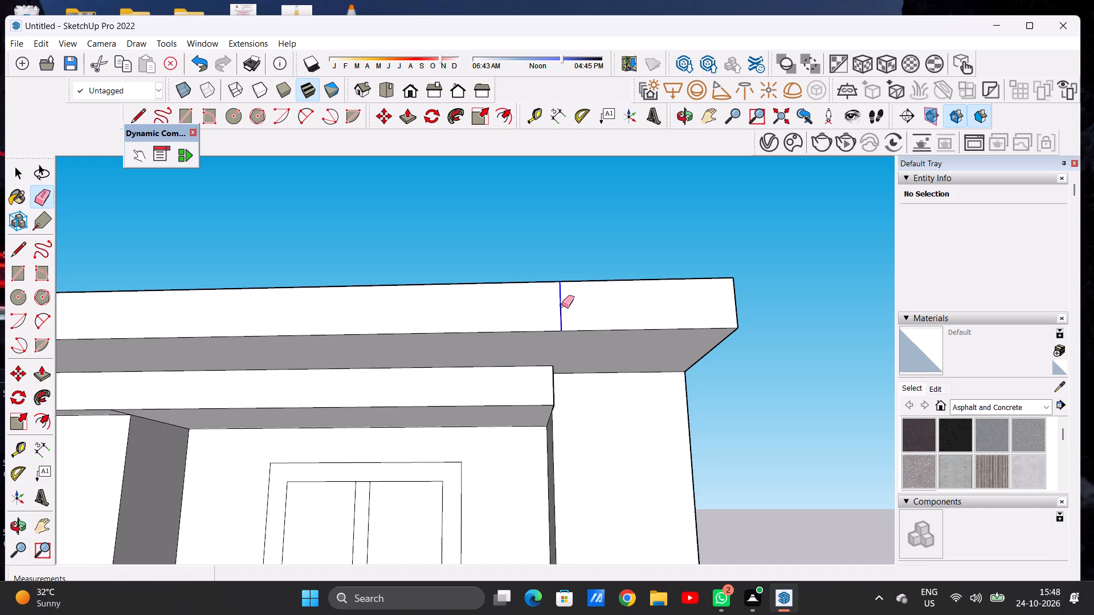
key("space")
Examine the whole front facade and the ground area in front of the entrance steps.
scroll(606, 335, "down", 18)
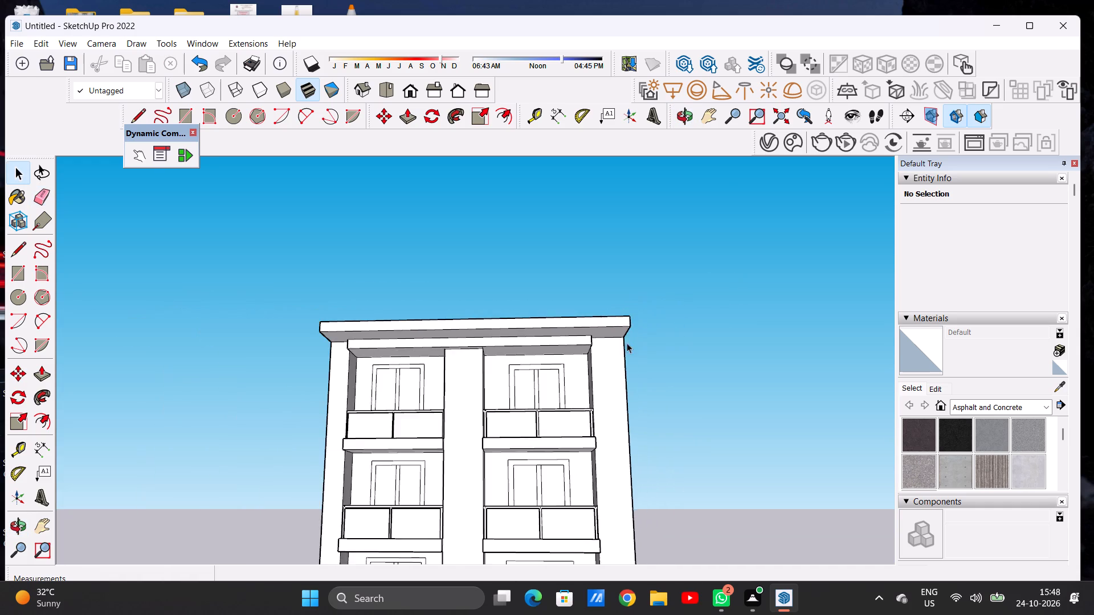
middle_click_drag(624, 357, 594, 466)
scroll(591, 343, "down", 5)
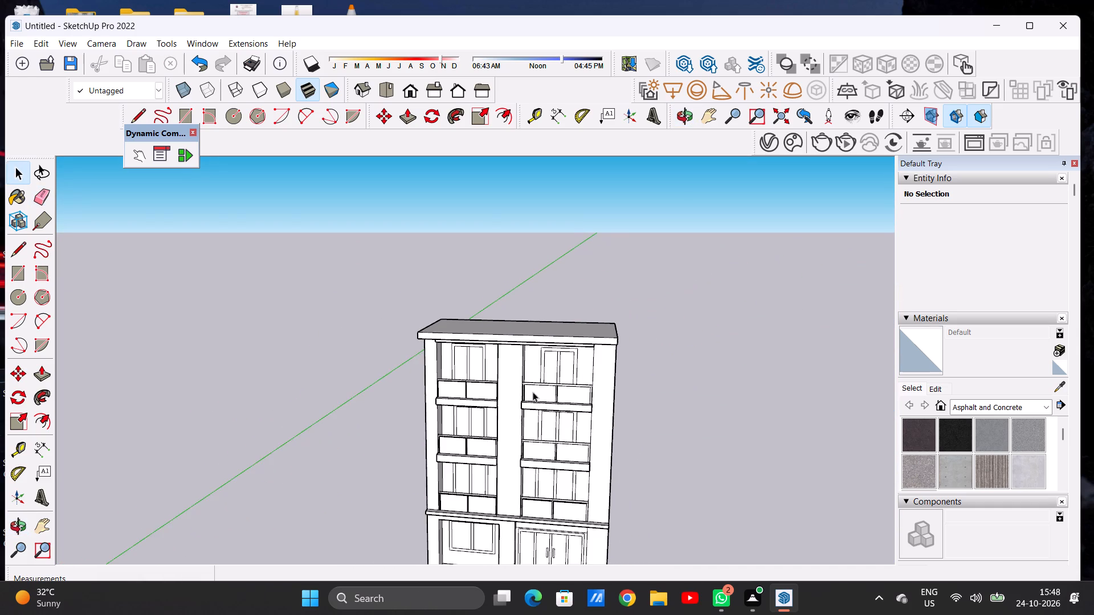
middle_click_drag(533, 392, 545, 396)
scroll(558, 314, "down", 8)
scroll(559, 401, "up", 8)
middle_click_drag(555, 400, 570, 301)
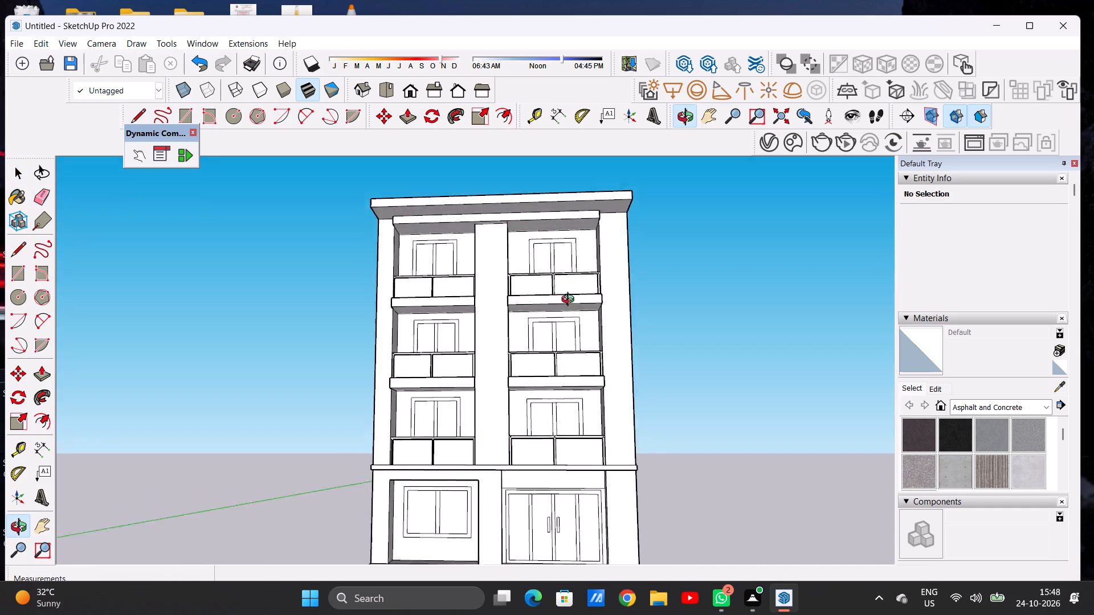
middle_click_drag(570, 301, 573, 331)
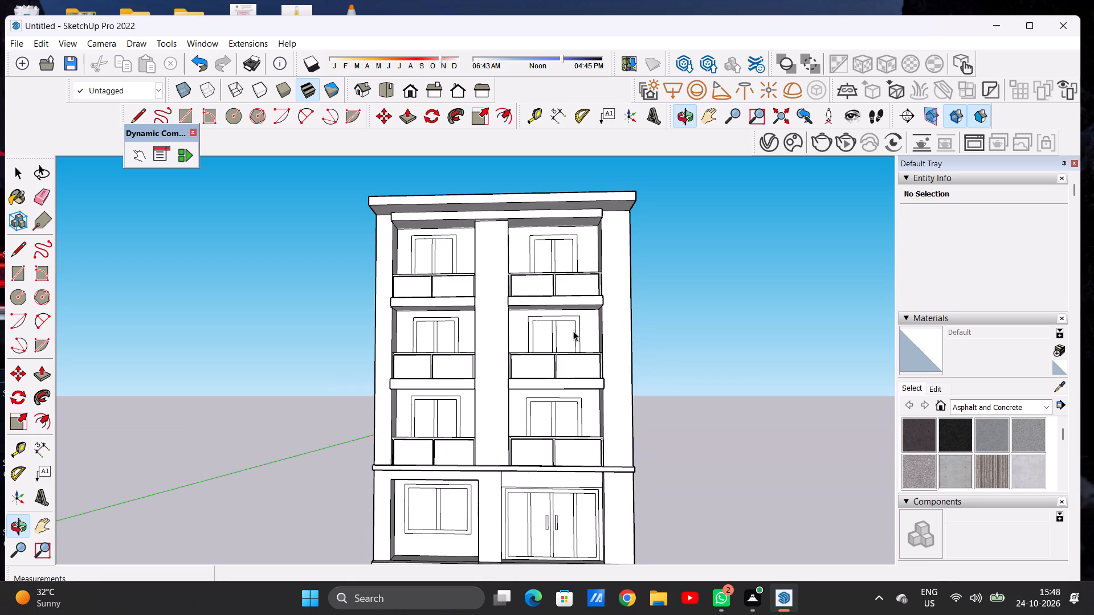
scroll(574, 276, "down", 6)
middle_click_drag(574, 270, 576, 329)
scroll(579, 276, "up", 2)
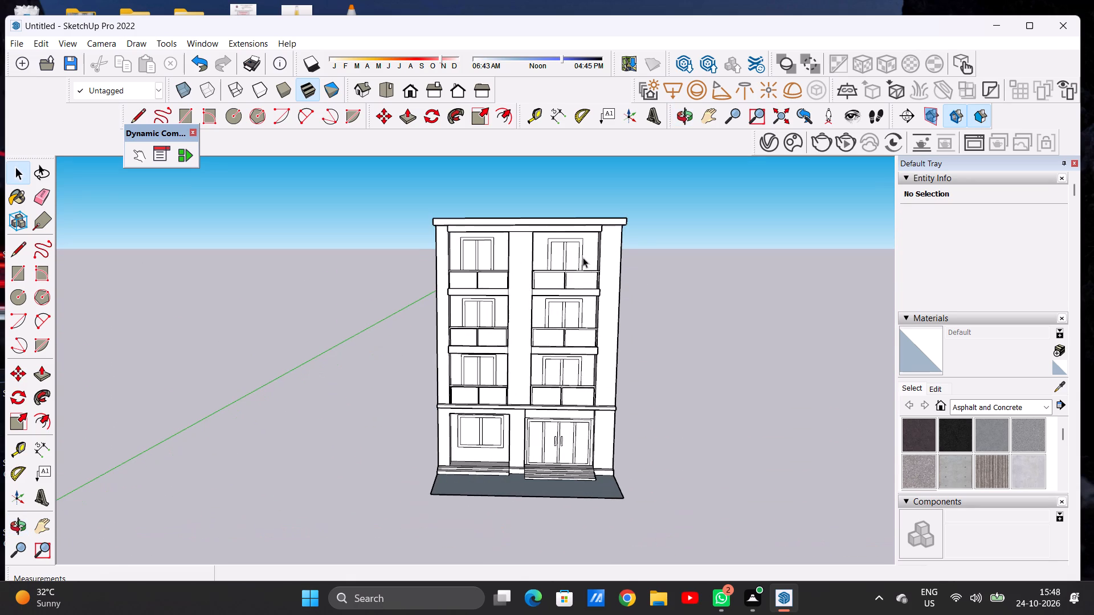
scroll(585, 252, "down", 6)
scroll(548, 378, "up", 5)
middle_click_drag(565, 384, 550, 489)
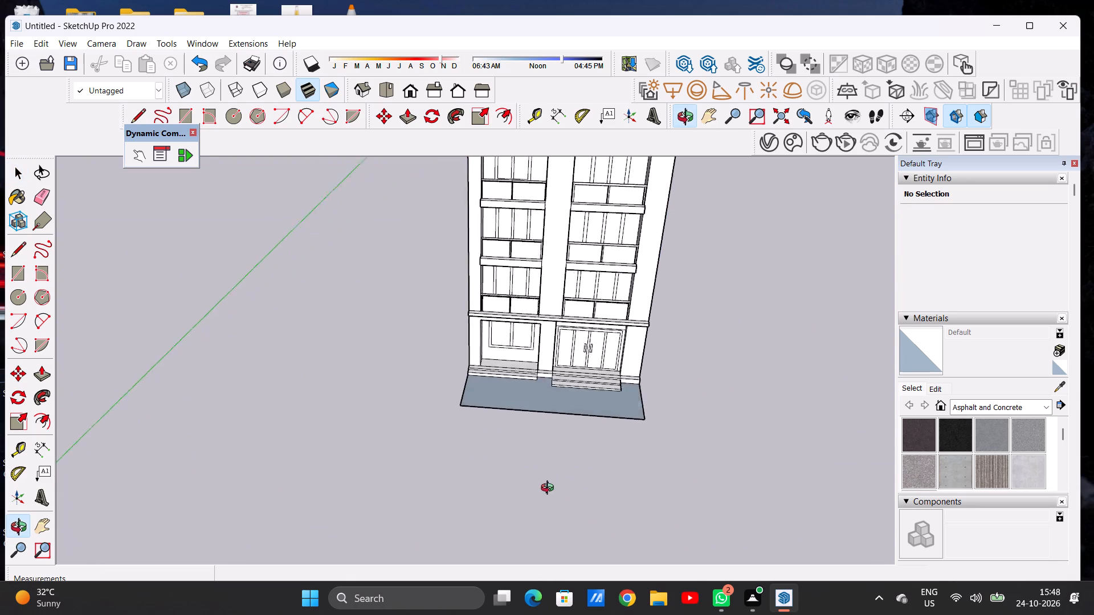
middle_click_drag(550, 489, 557, 507)
scroll(648, 379, "up", 8)
middle_click_drag(579, 380, 595, 452)
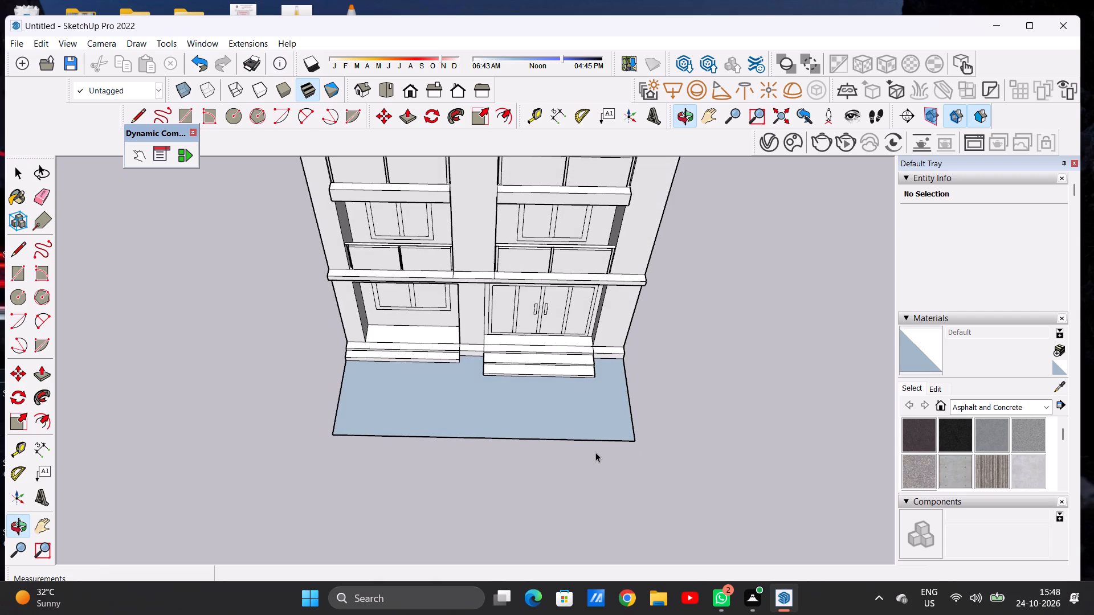
scroll(529, 437, "down", 4)
scroll(598, 423, "up", 7)
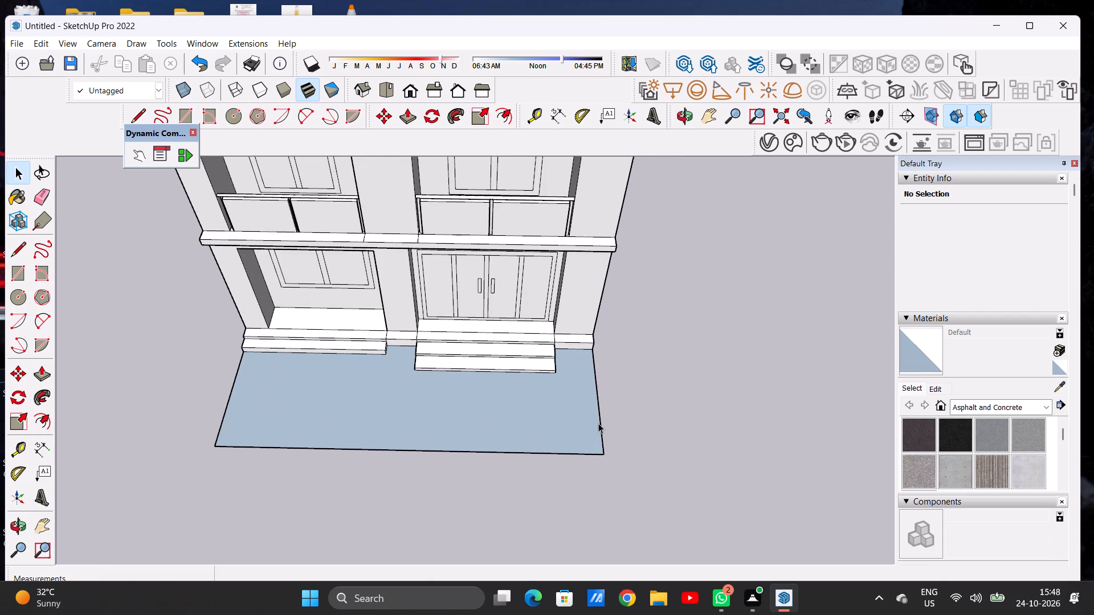
Draw a line about 59' 7 5/8" long across the ground face, side to side, just in front of the entrance steps.
scroll(593, 411, "down", 3)
middle_click_drag(584, 413, 585, 456)
scroll(603, 416, "up", 2)
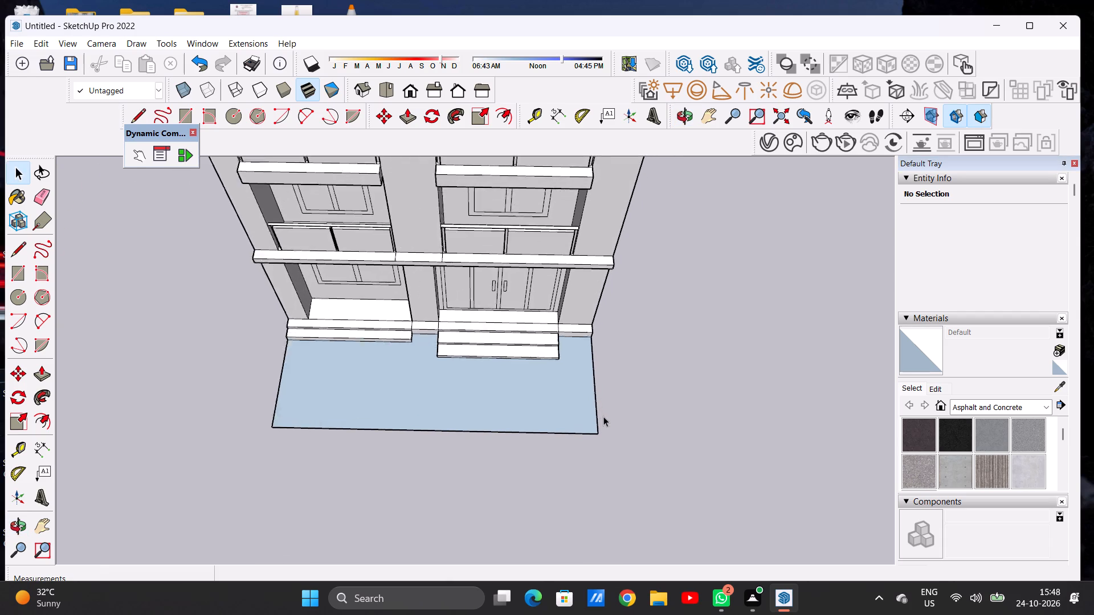
scroll(603, 416, "up", 1)
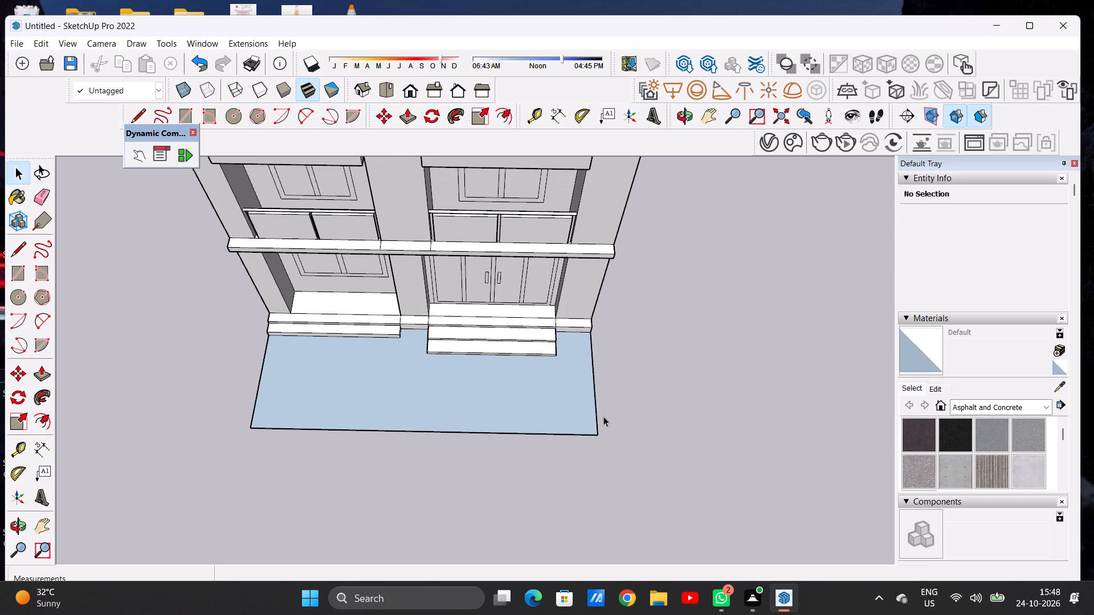
key("l")
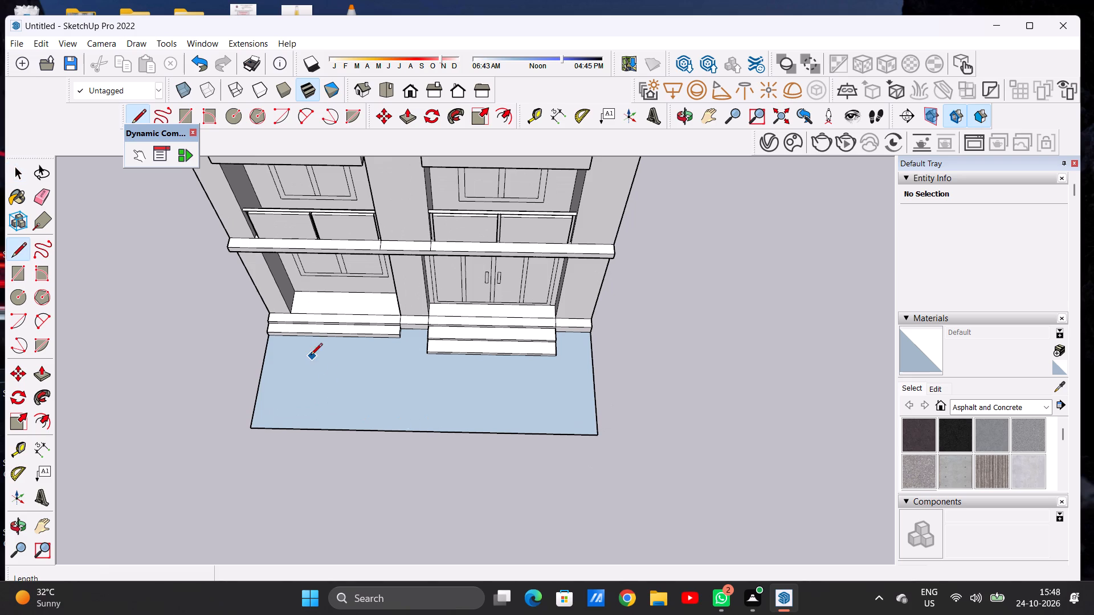
scroll(311, 356, "up", 4)
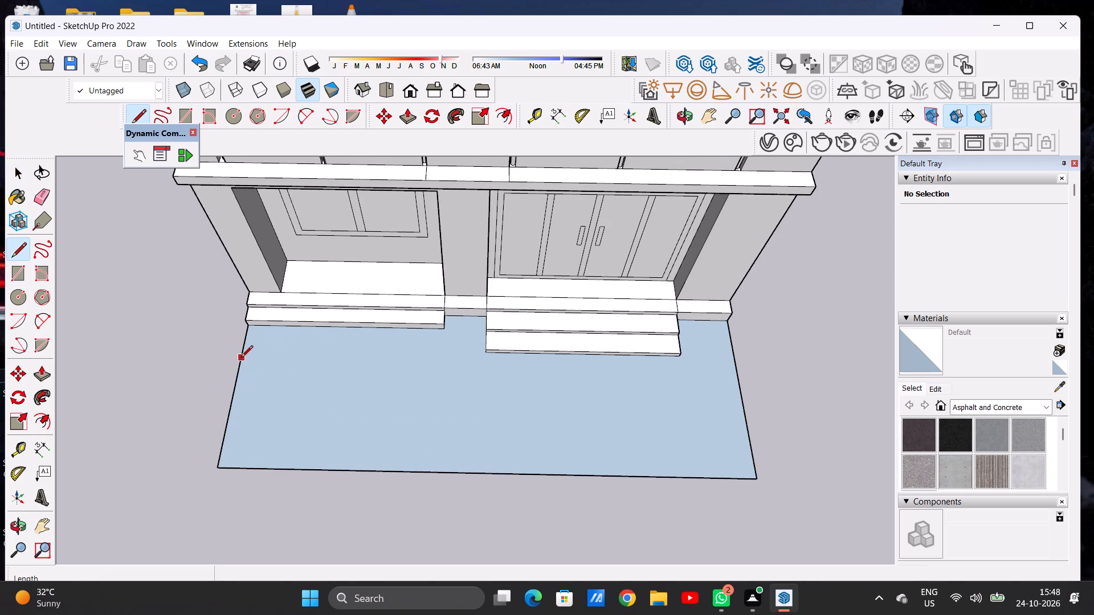
left_click(239, 354)
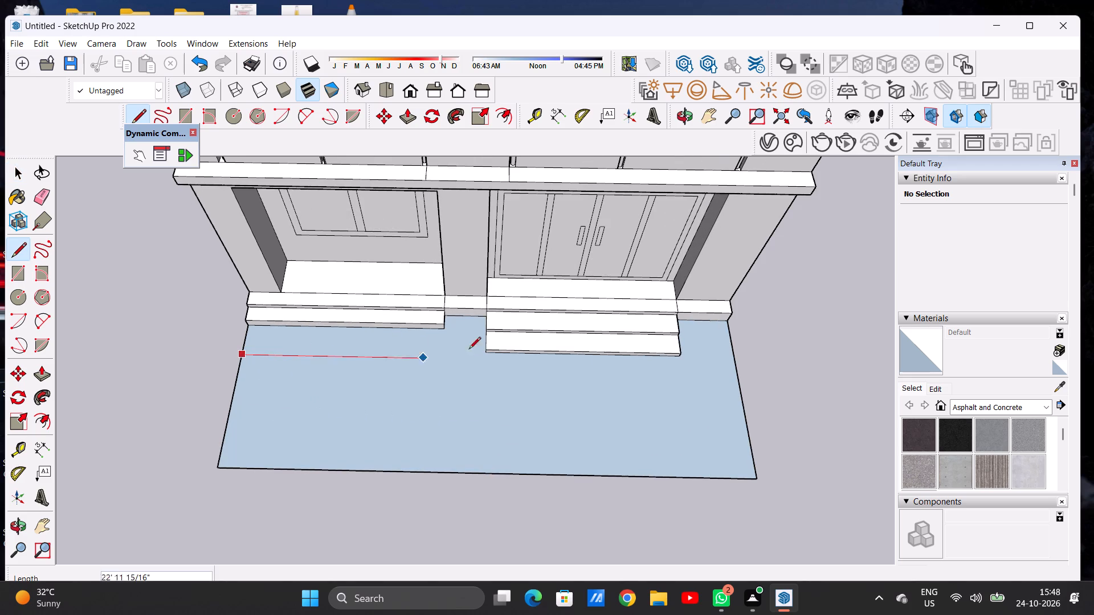
left_click(734, 362)
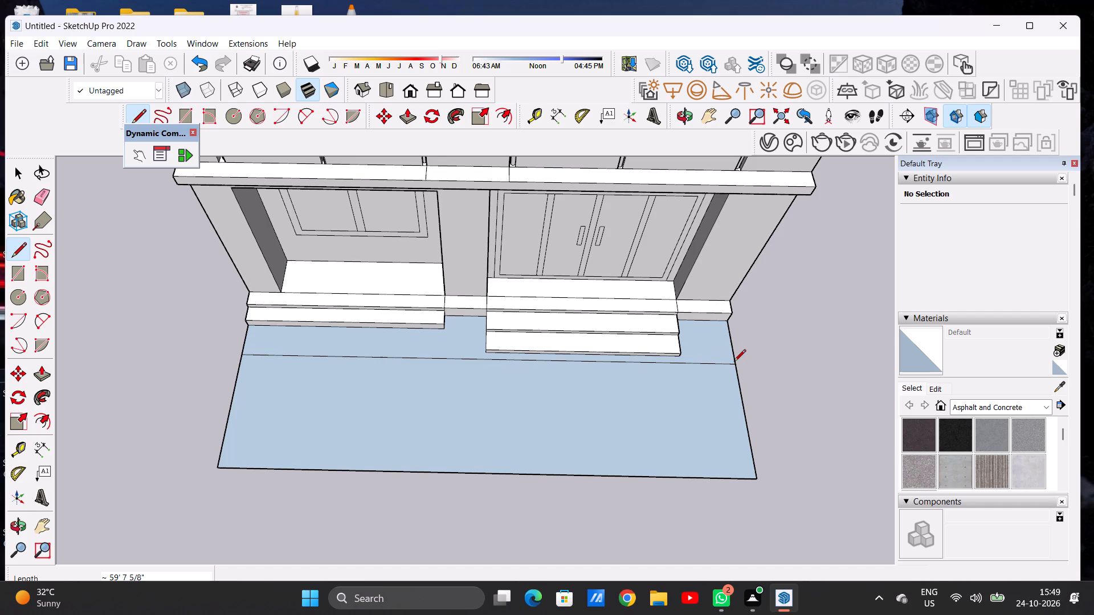
key("space")
Paint the ground strip around the steps with Color M00 from the Colors collection.
left_click(966, 408)
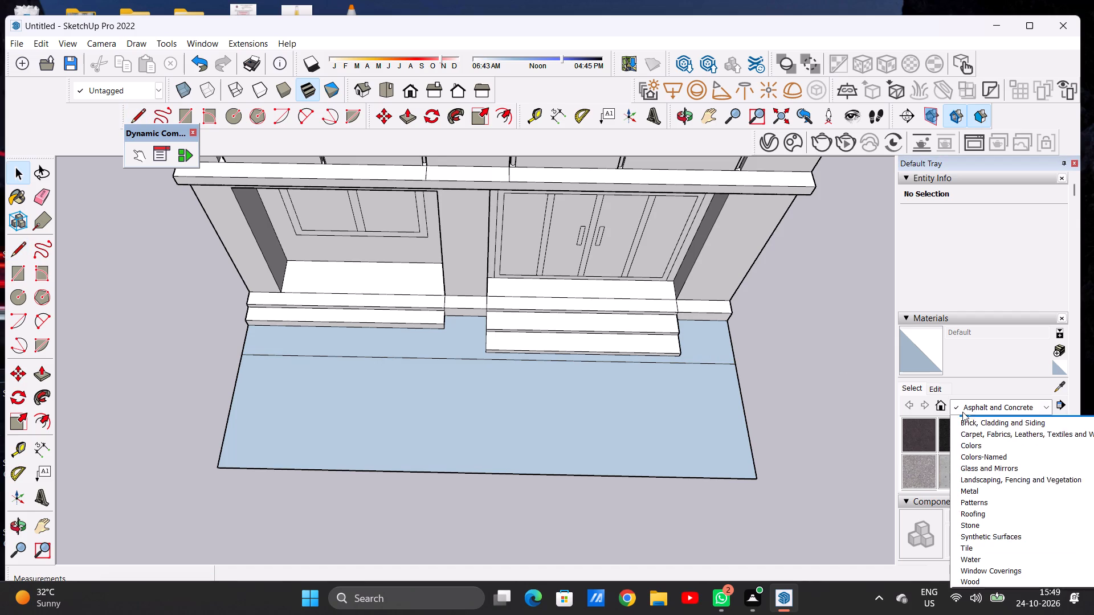
left_click(977, 457)
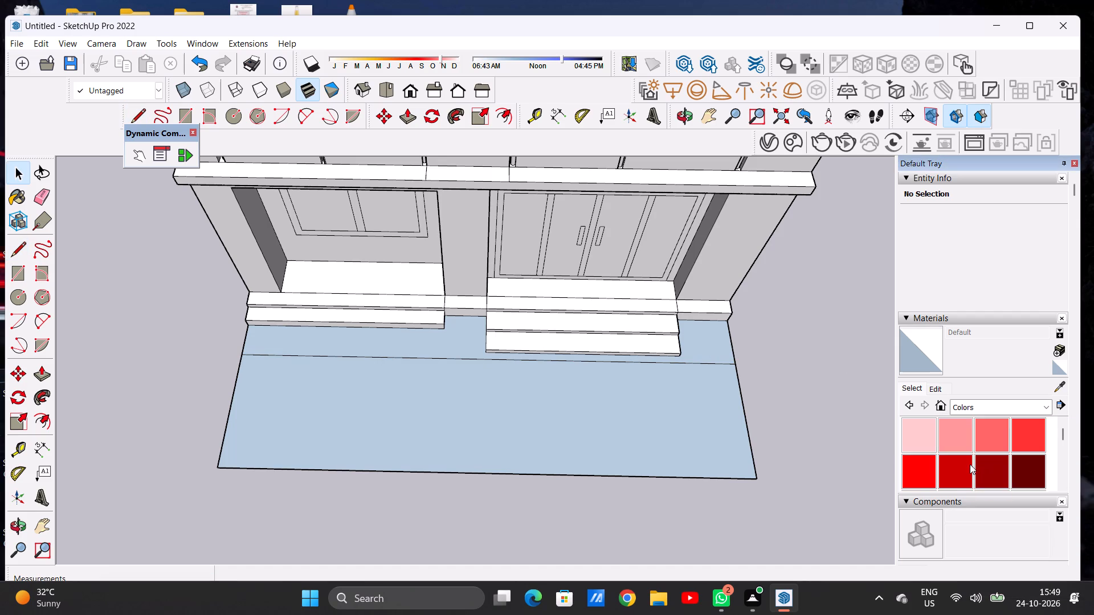
scroll(970, 451, "down", 14)
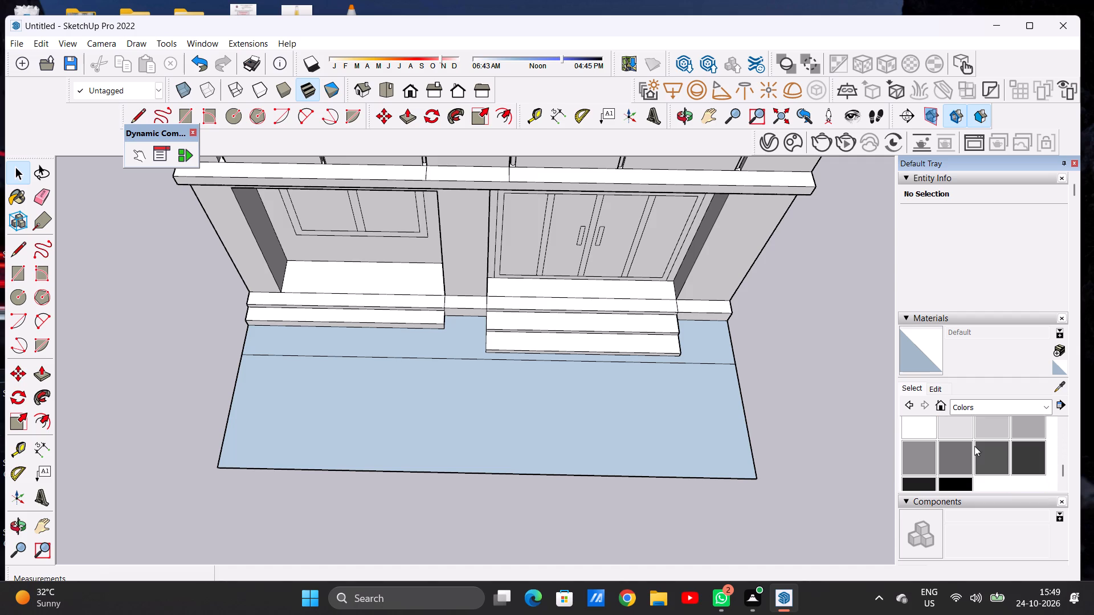
scroll(974, 446, "up", 1)
left_click(924, 434)
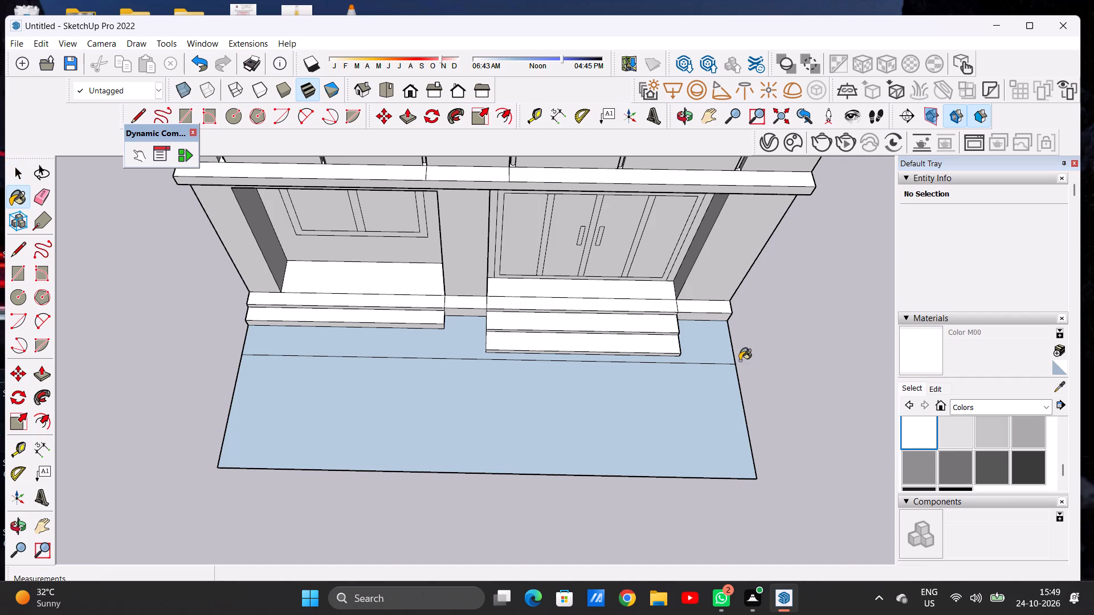
scroll(698, 360, "up", 5)
left_click(706, 341)
scroll(711, 358, "down", 7)
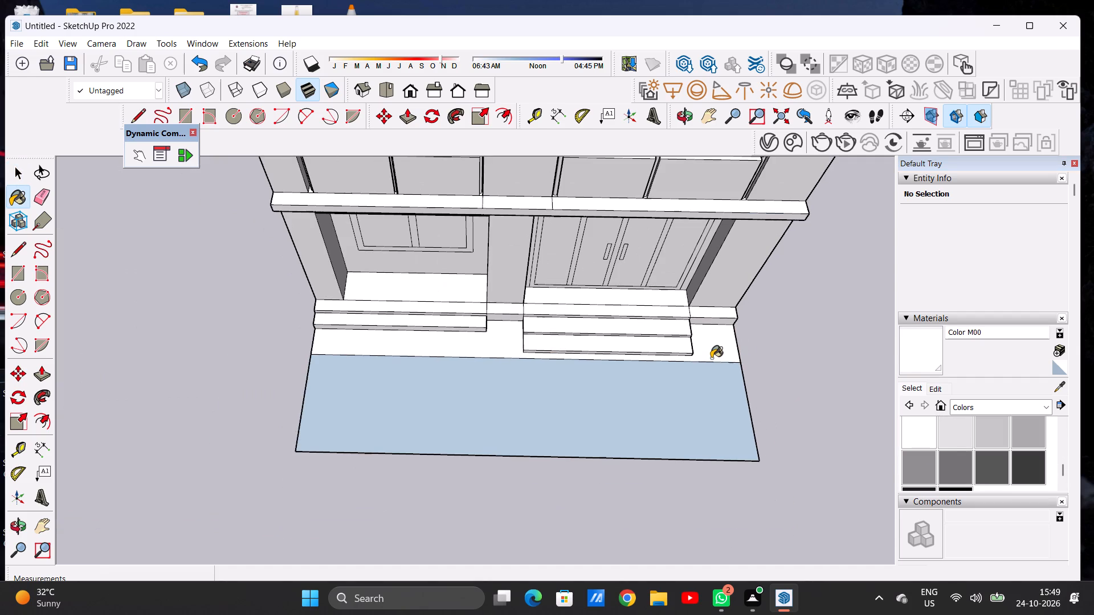
key("space")
Examine the ground area in front of the building together with the facade and roof.
scroll(354, 348, "down", 6)
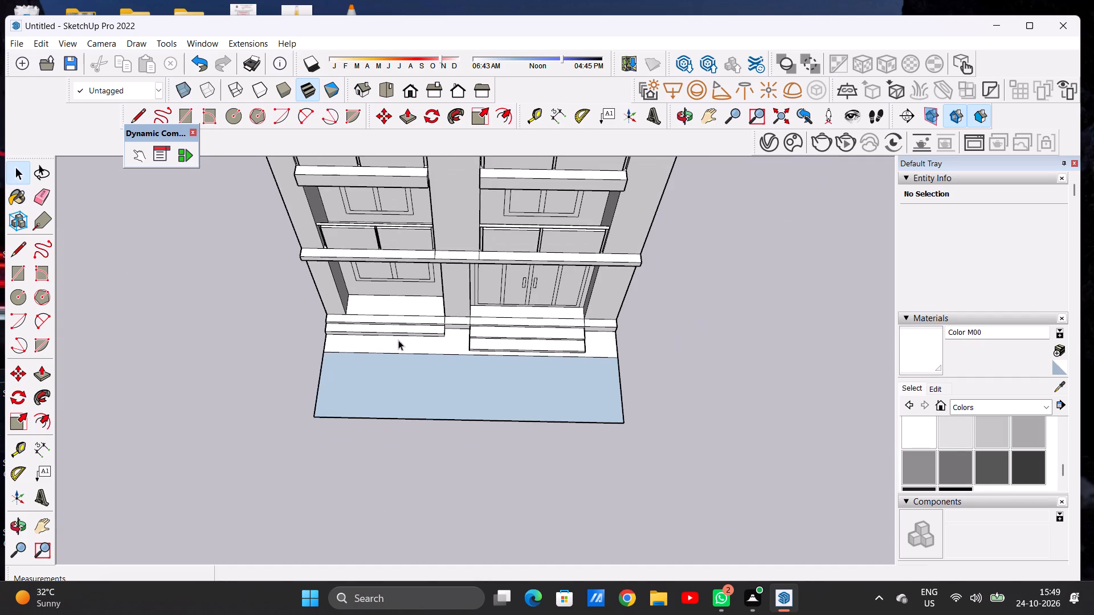
scroll(562, 399, "down", 3)
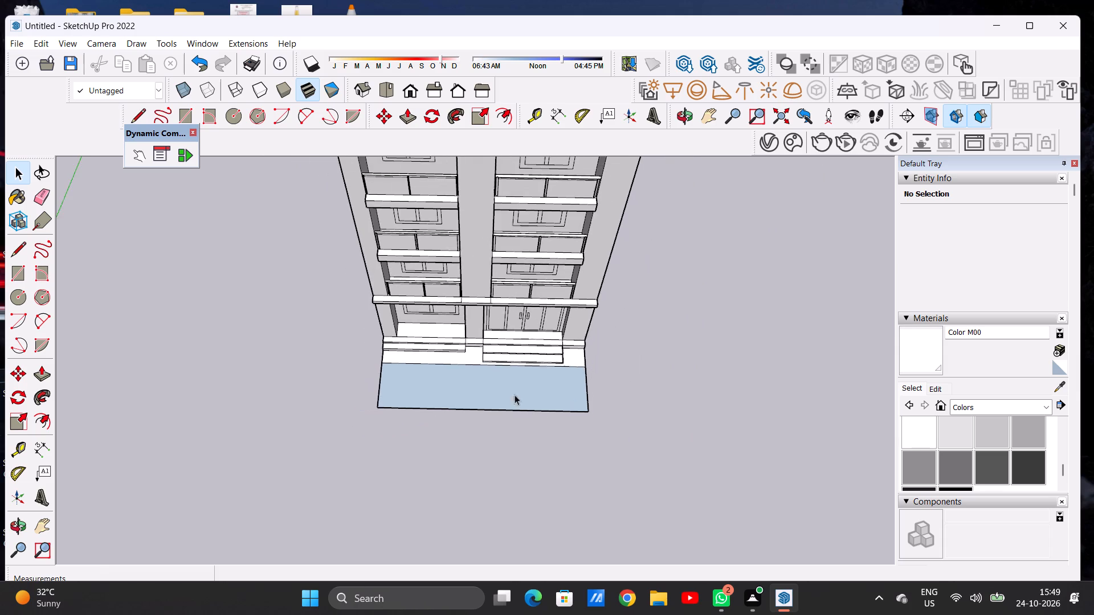
scroll(468, 387, "up", 3)
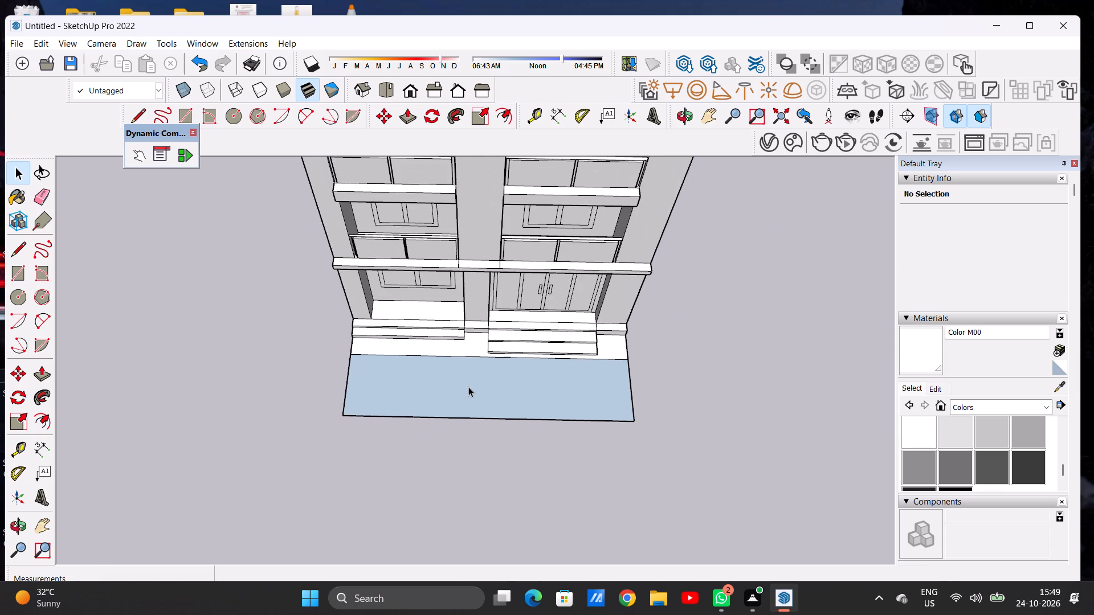
scroll(468, 387, "down", 6)
scroll(468, 393, "up", 5)
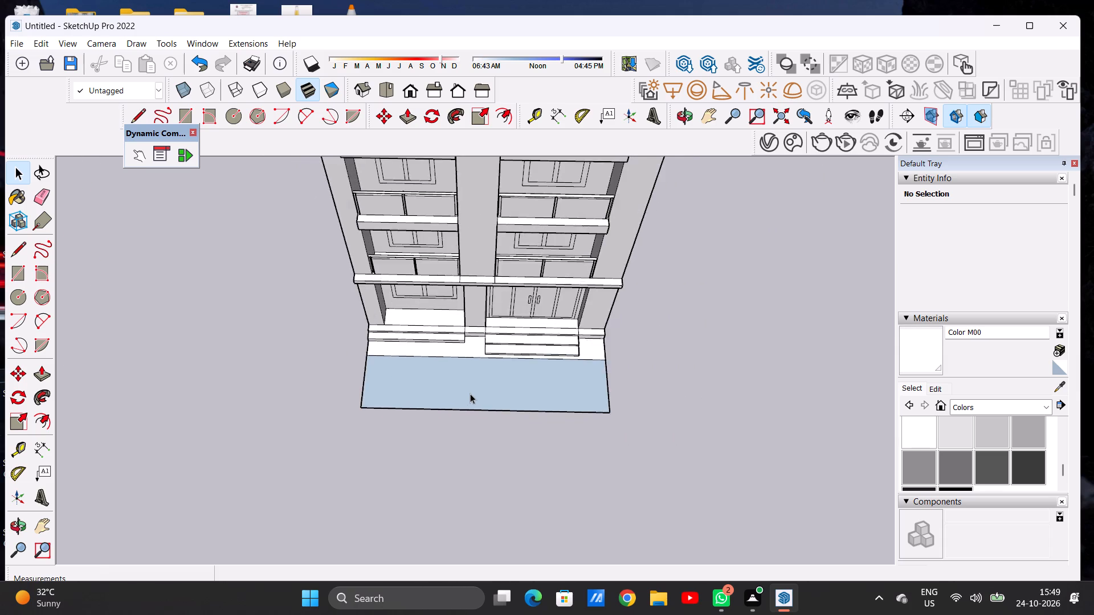
scroll(470, 393, "up", 5)
scroll(476, 375, "down", 5)
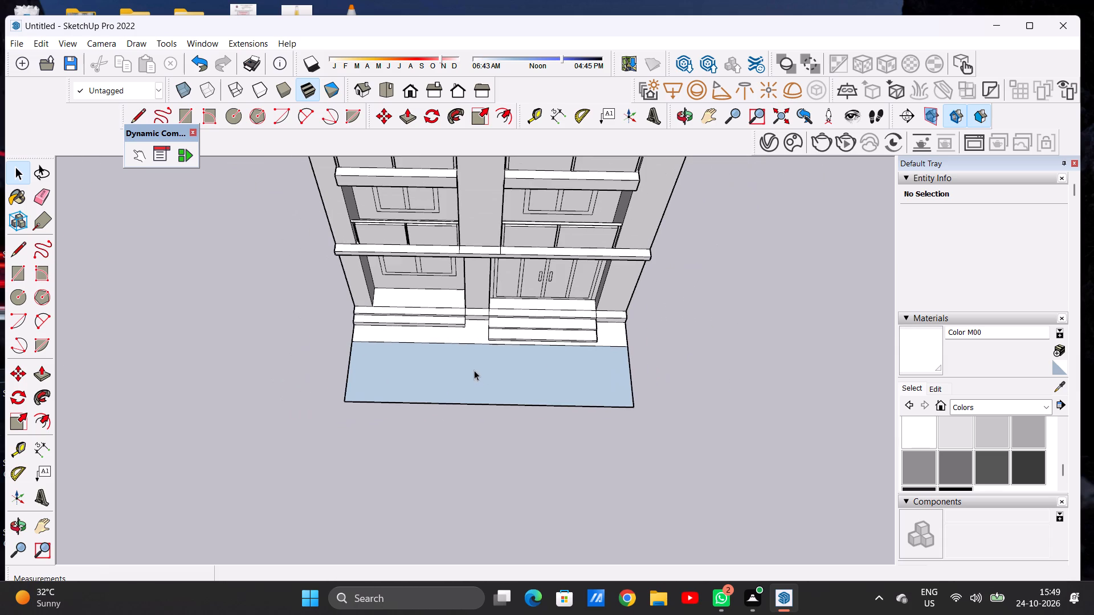
scroll(474, 370, "down", 1)
scroll(432, 335, "down", 6)
middle_click_drag(437, 387, 434, 417)
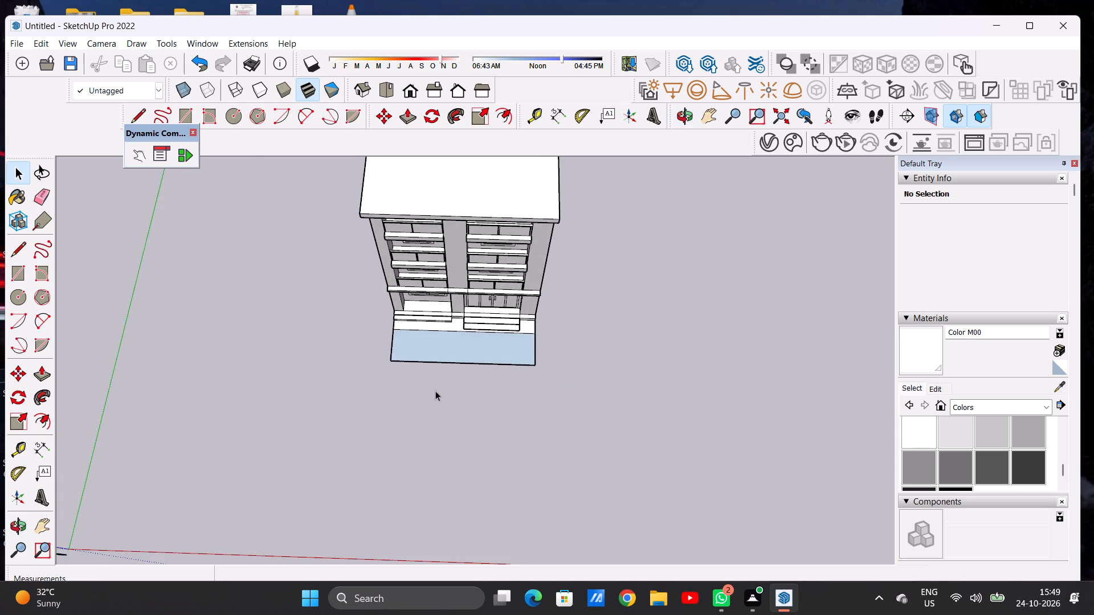
Draw a rectangle about 59' 7 5/8" by 9' 2 11/16" outward from the front edge of the blue ground face.
scroll(437, 388, "up", 1)
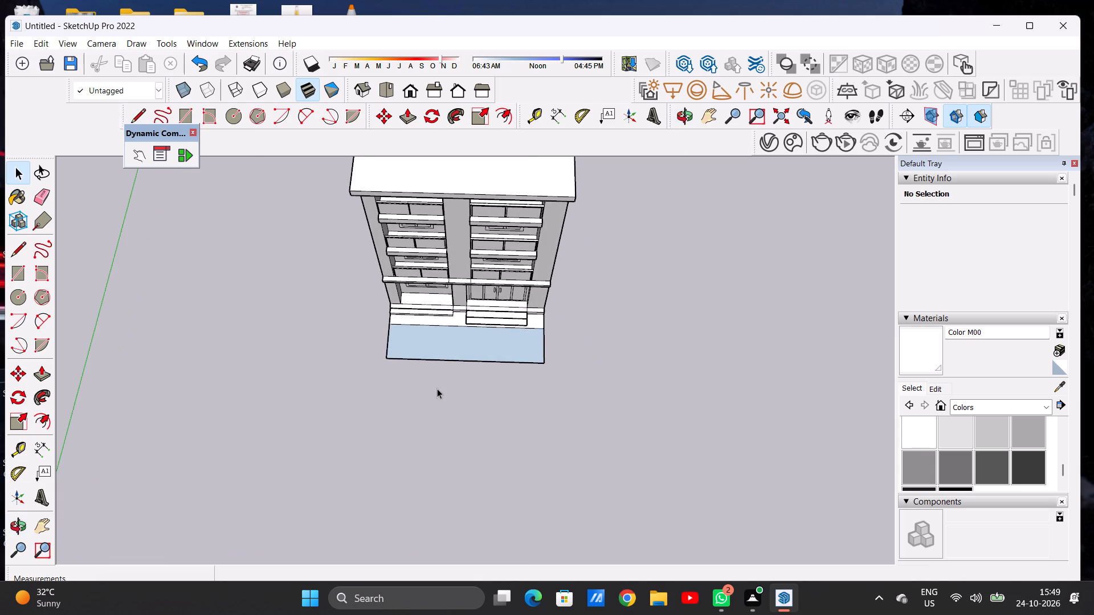
key("r")
scroll(436, 388, "up", 5)
scroll(435, 387, "down", 1)
scroll(416, 360, "up", 4)
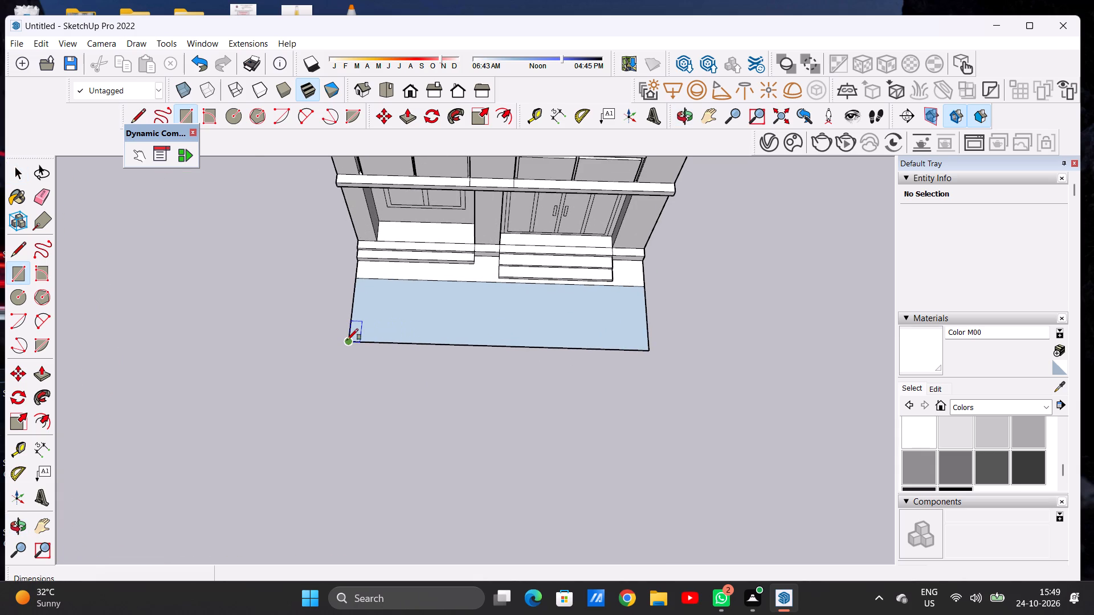
left_click(349, 341)
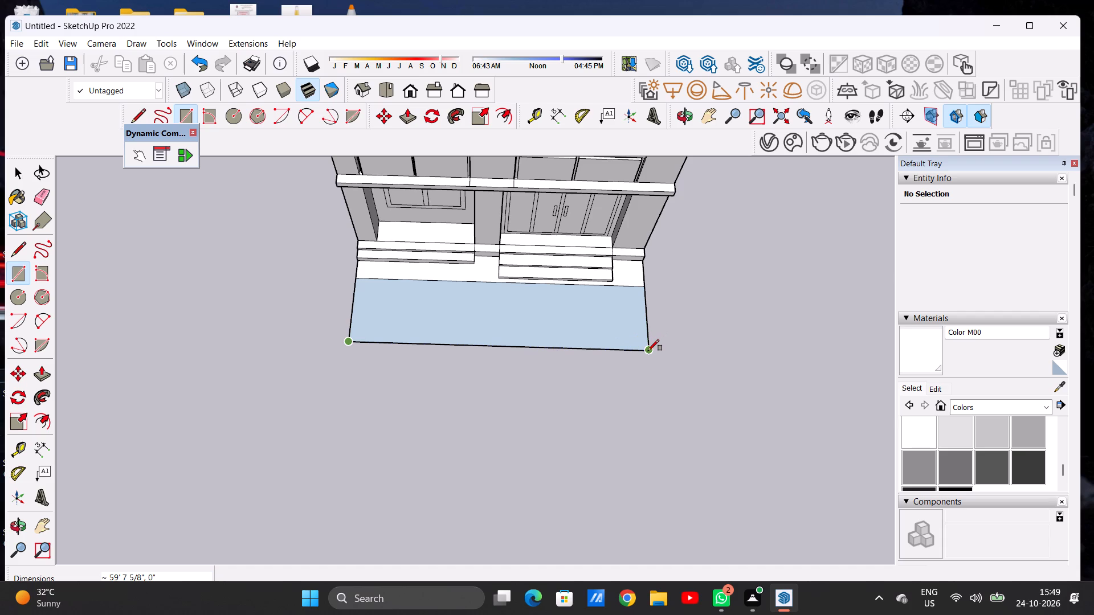
left_click(648, 351)
left_click(659, 395)
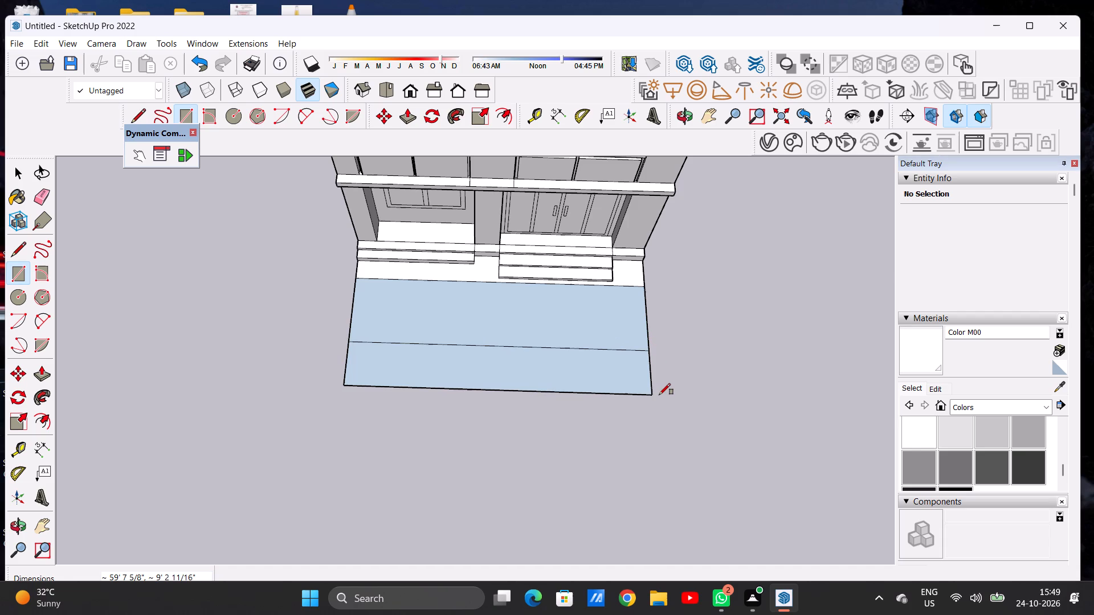
key("space")
Erase the dividing edge between the original ground face and the added rectangle.
type("E")
scroll(573, 375, "up", 6)
left_click_drag(574, 331, 573, 346)
key("space")
scroll(492, 371, "down", 3)
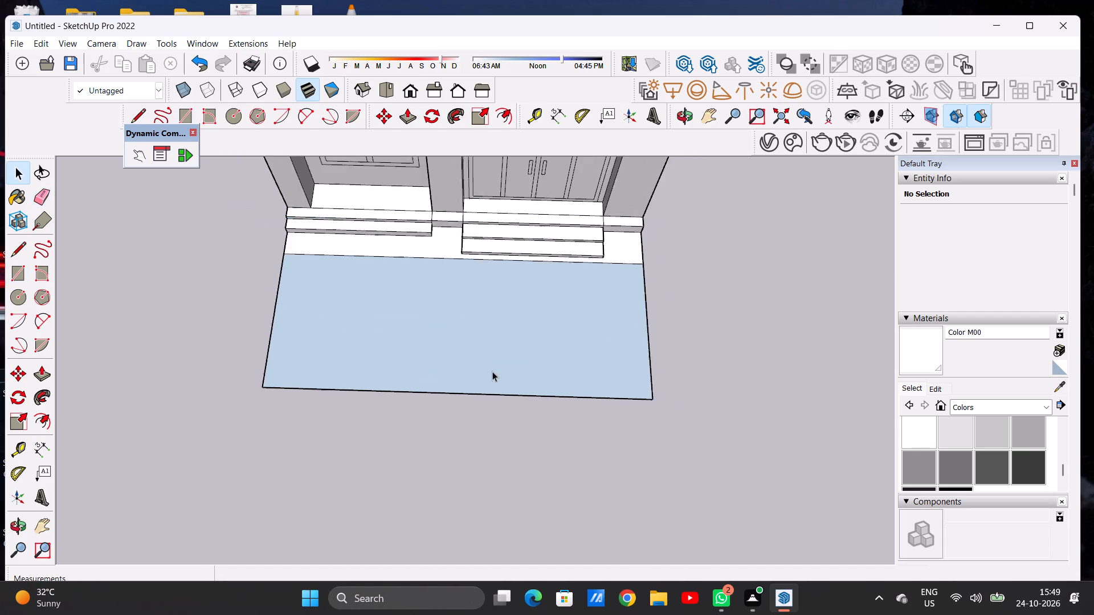
Examine the extended ground area in front of the steps together with the facade from several angles.
scroll(492, 371, "down", 9)
middle_click_drag(572, 346, 270, 224)
scroll(614, 463, "up", 4)
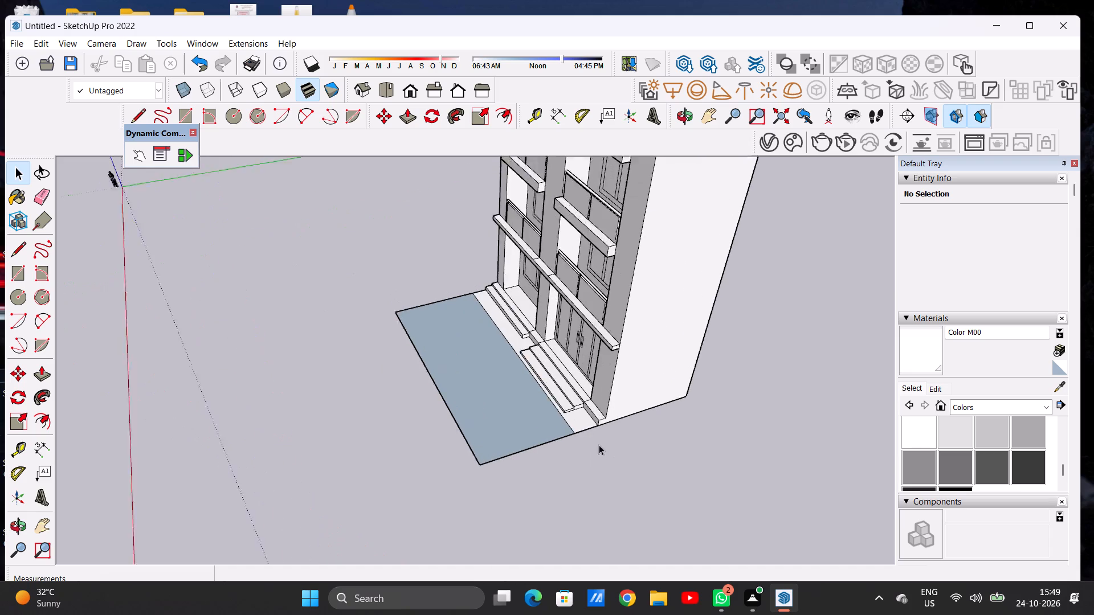
scroll(599, 445, "up", 2)
scroll(544, 378, "down", 5)
middle_click_drag(550, 454, 537, 280)
scroll(564, 409, "up", 7)
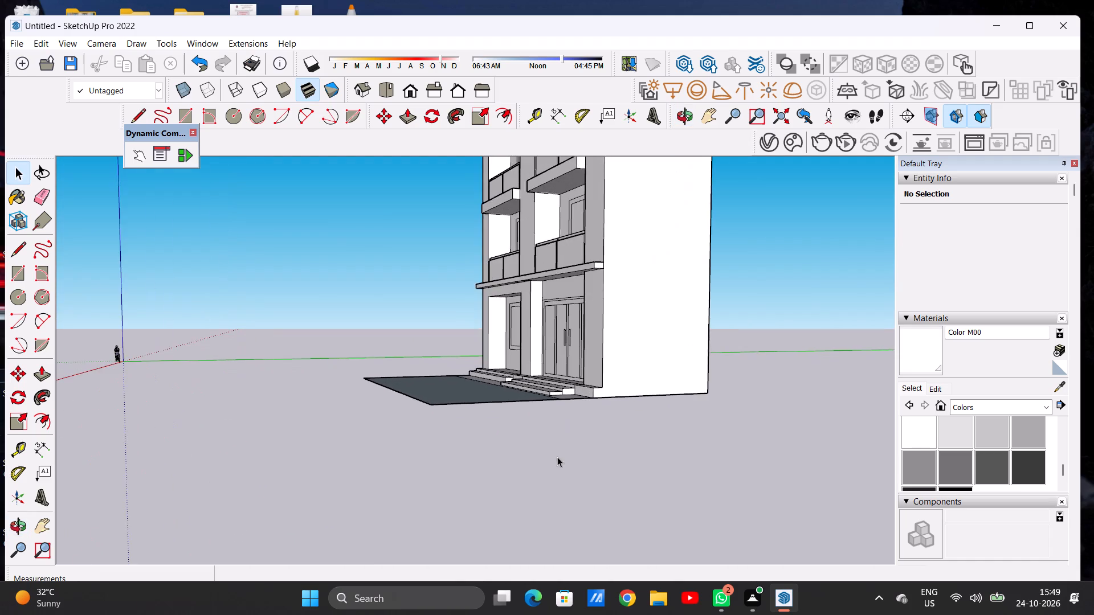
middle_click_drag(483, 403, 686, 525)
scroll(452, 384, "down", 5)
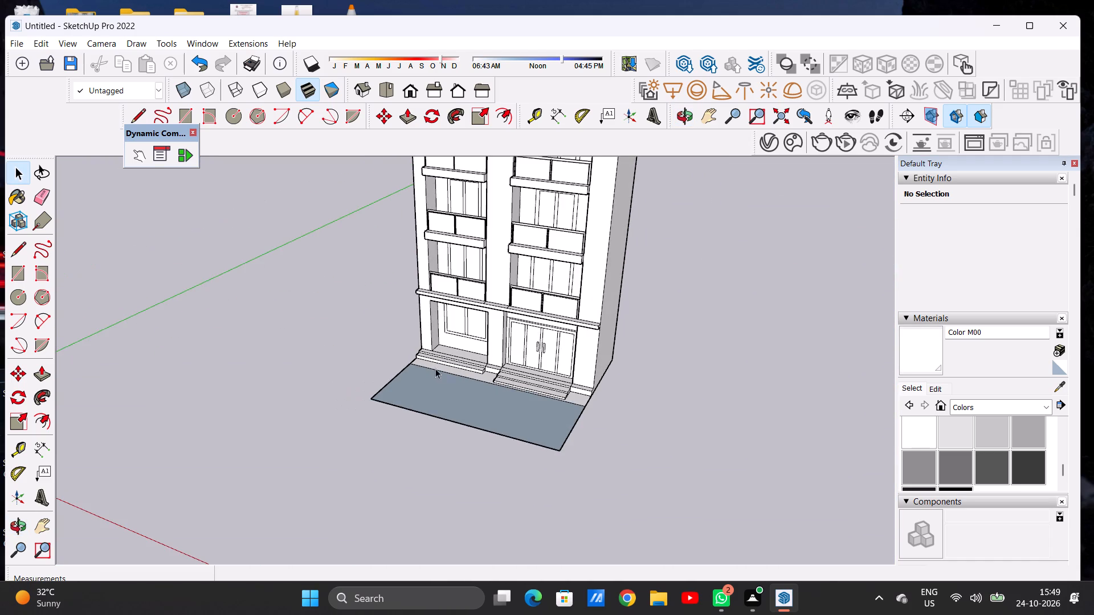
scroll(460, 379, "down", 8)
middle_click_drag(480, 396, 603, 385)
scroll(518, 392, "up", 10)
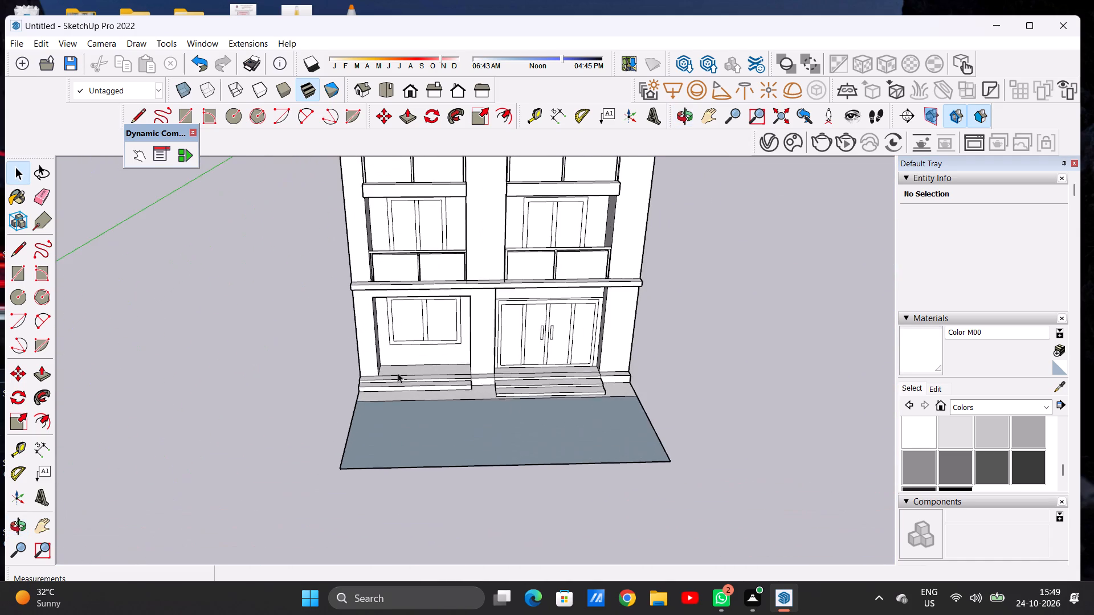
middle_click_drag(464, 413, 439, 523)
scroll(477, 440, "down", 13)
middle_click_drag(500, 412, 509, 477)
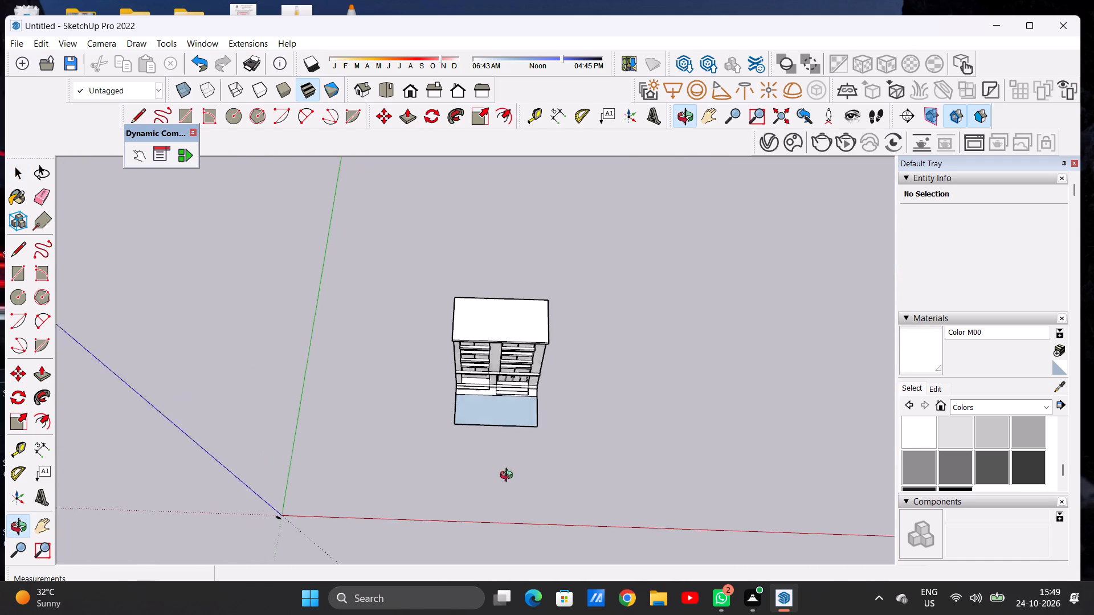
middle_click_drag(509, 477, 509, 485)
scroll(505, 410, "up", 2)
scroll(507, 407, "down", 1)
scroll(507, 407, "up", 14)
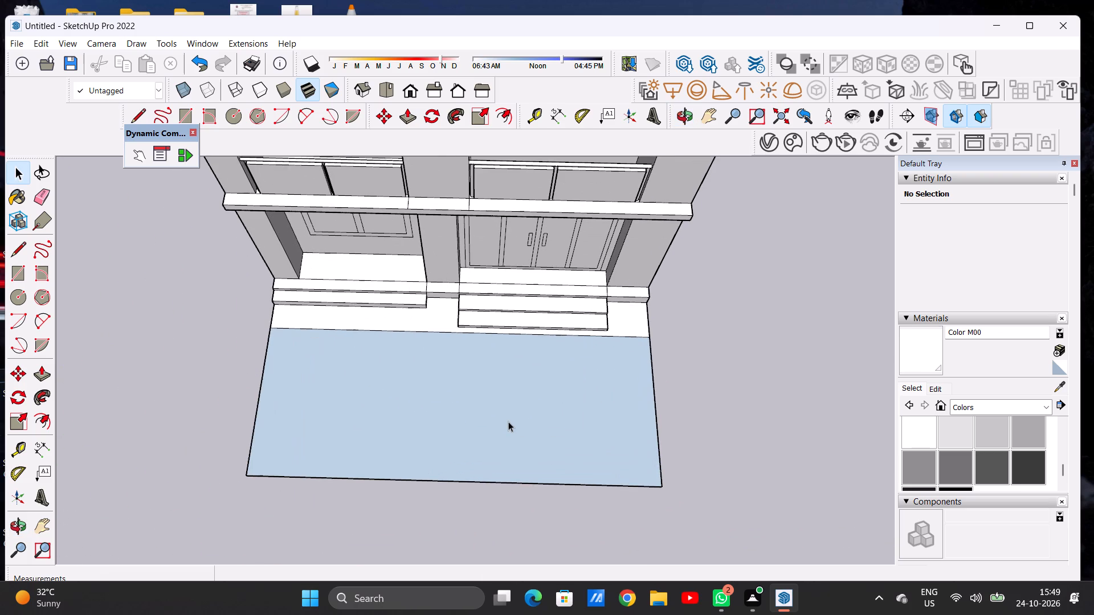
scroll(510, 371, "down", 4)
middle_click_drag(514, 388, 517, 424)
scroll(517, 424, "up", 3)
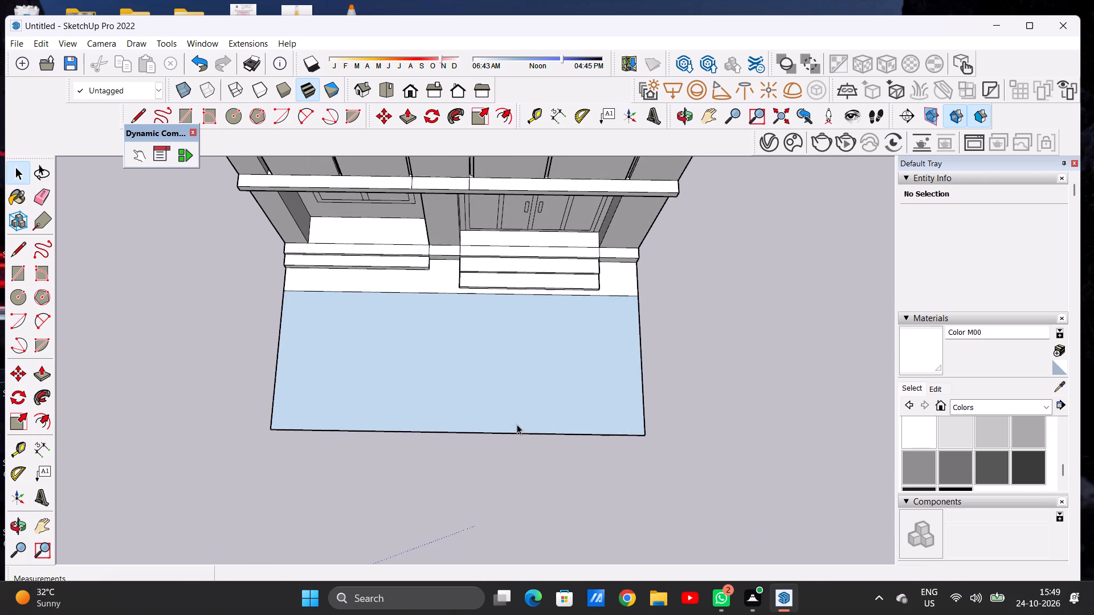
Draw a narrow strip about 21' 1 5/8" long and 1' 10 3/8" wide on the ground, outward from the white strip's edge below the window.
key("l")
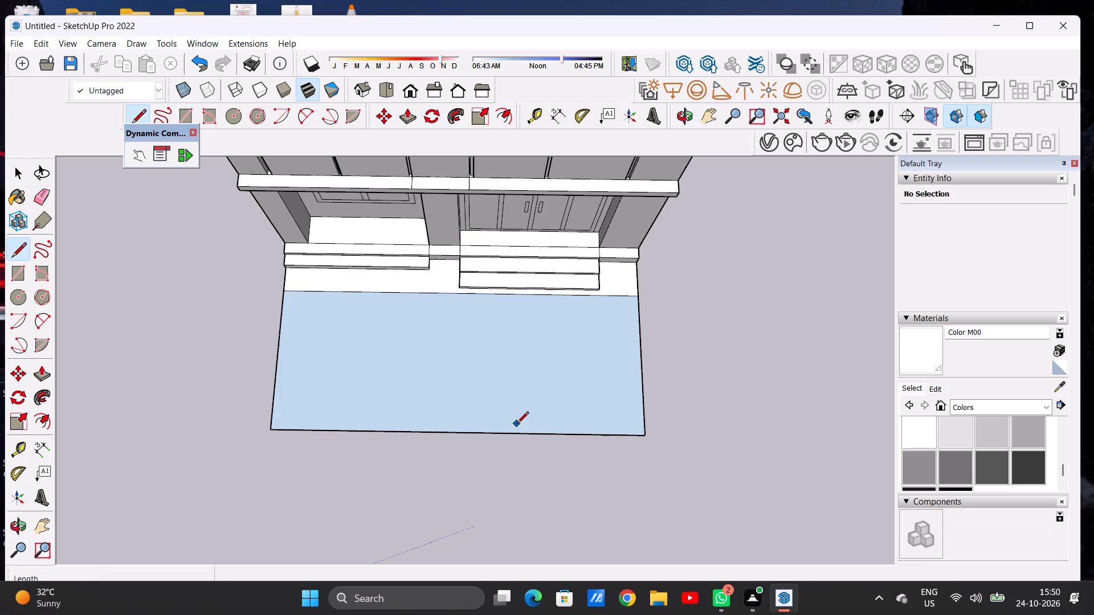
left_click(366, 290)
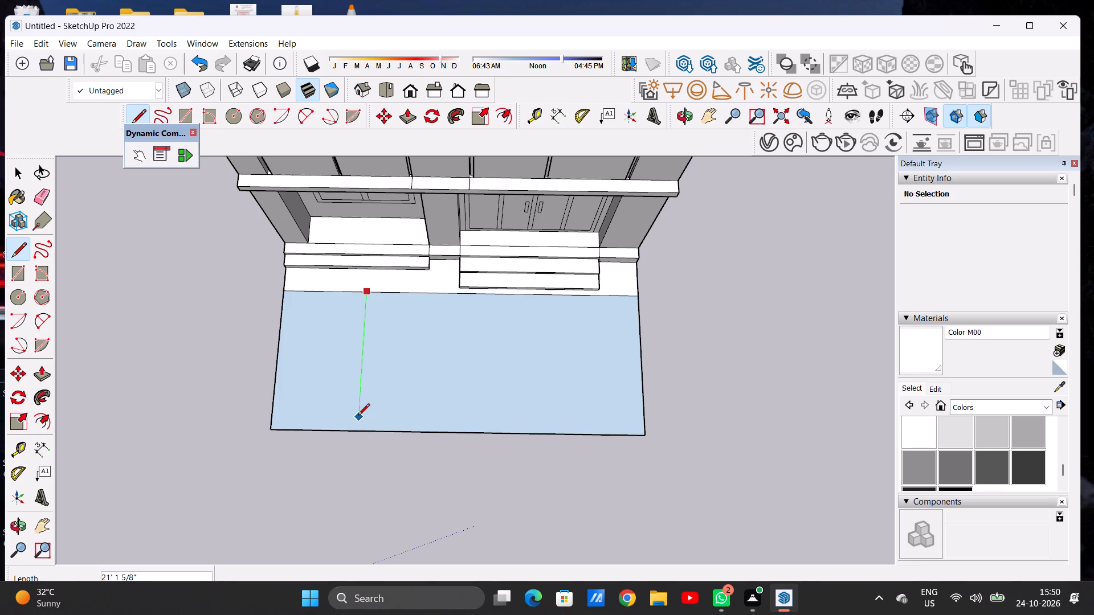
left_click(358, 416)
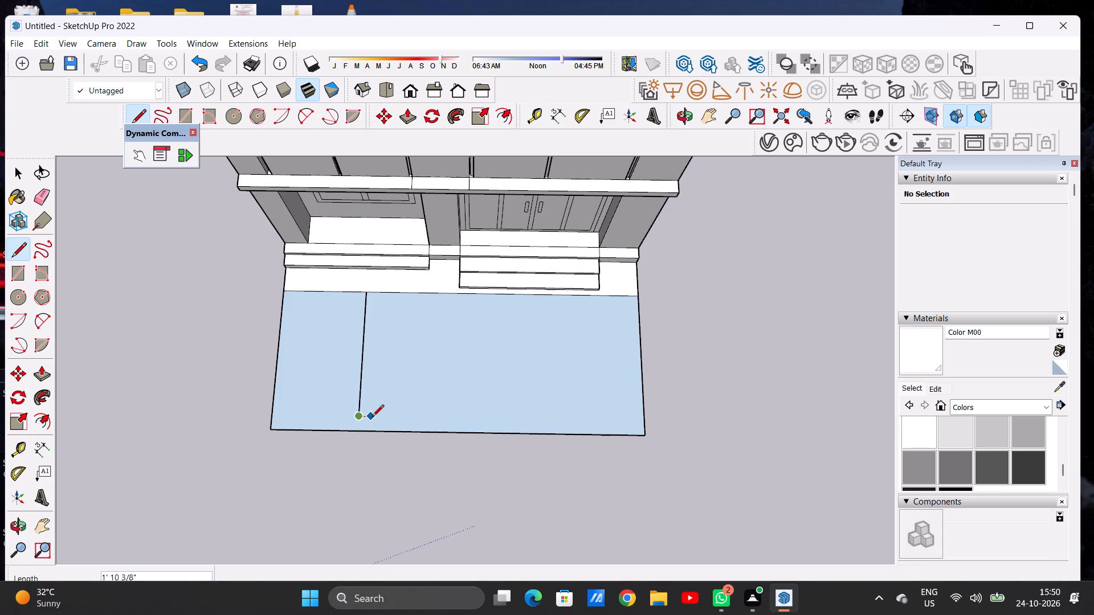
left_click(372, 417)
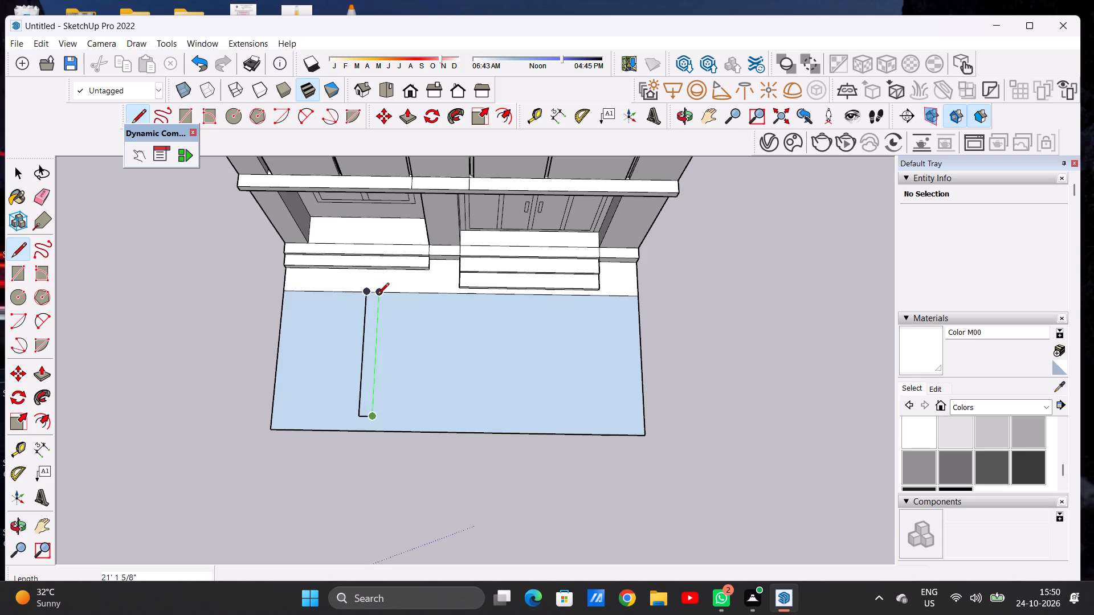
left_click(377, 296)
key("space")
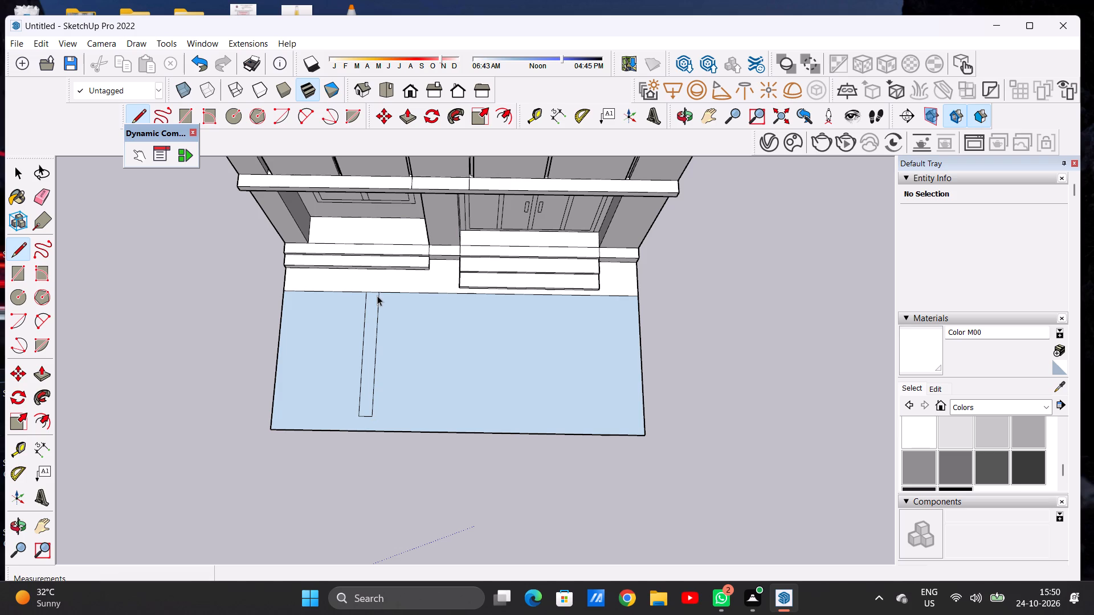
Copy the narrow ground strip about 27' 2 3/8" along the red axis to in front of the entrance steps.
scroll(368, 428, "up", 4)
double_click(366, 405)
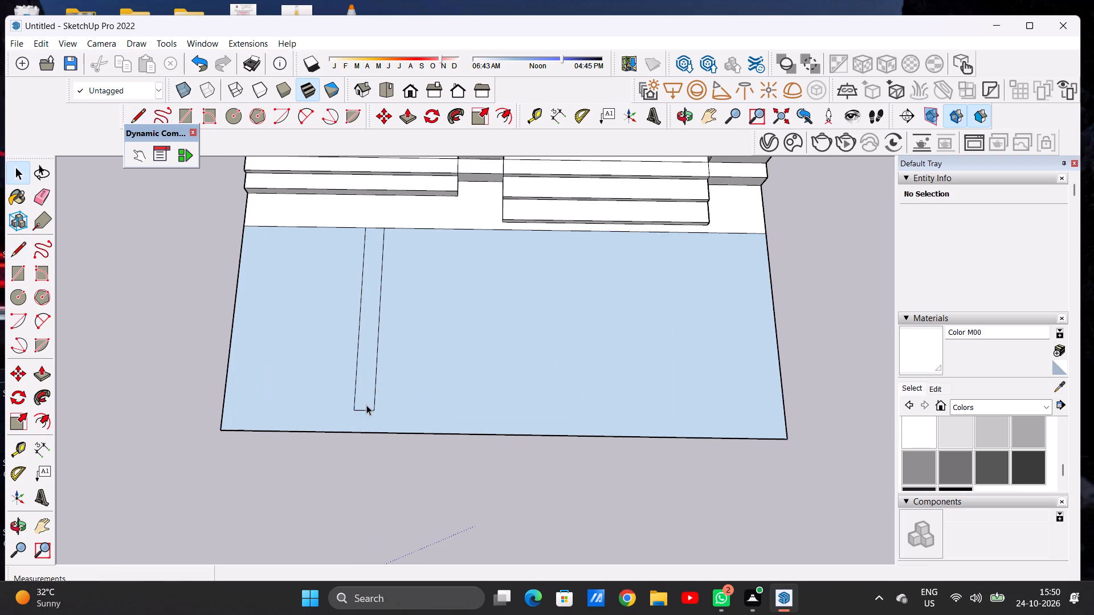
key("m")
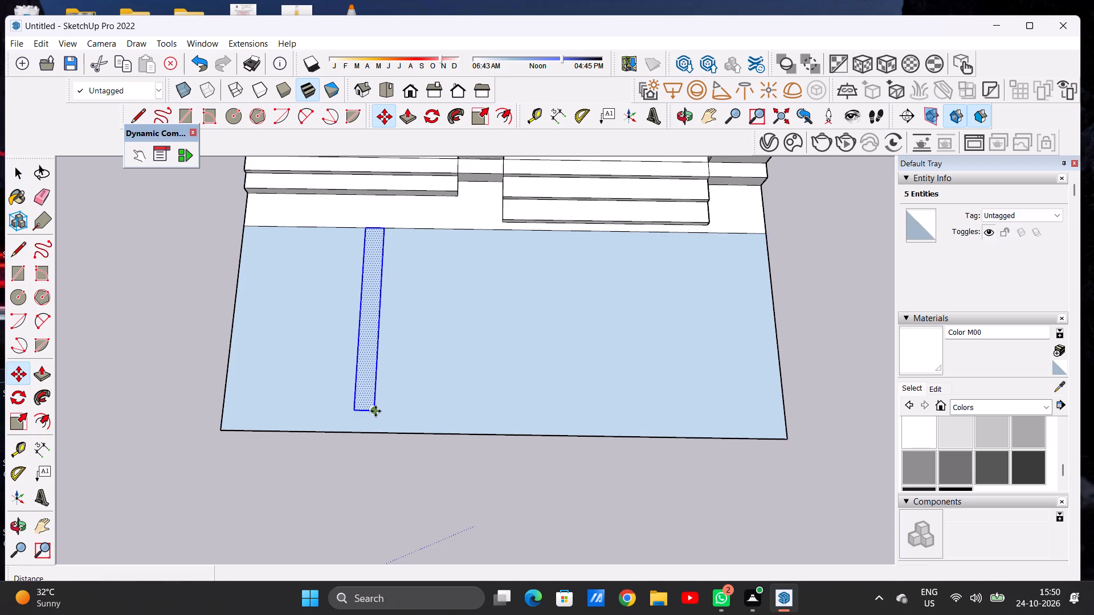
left_click(375, 411)
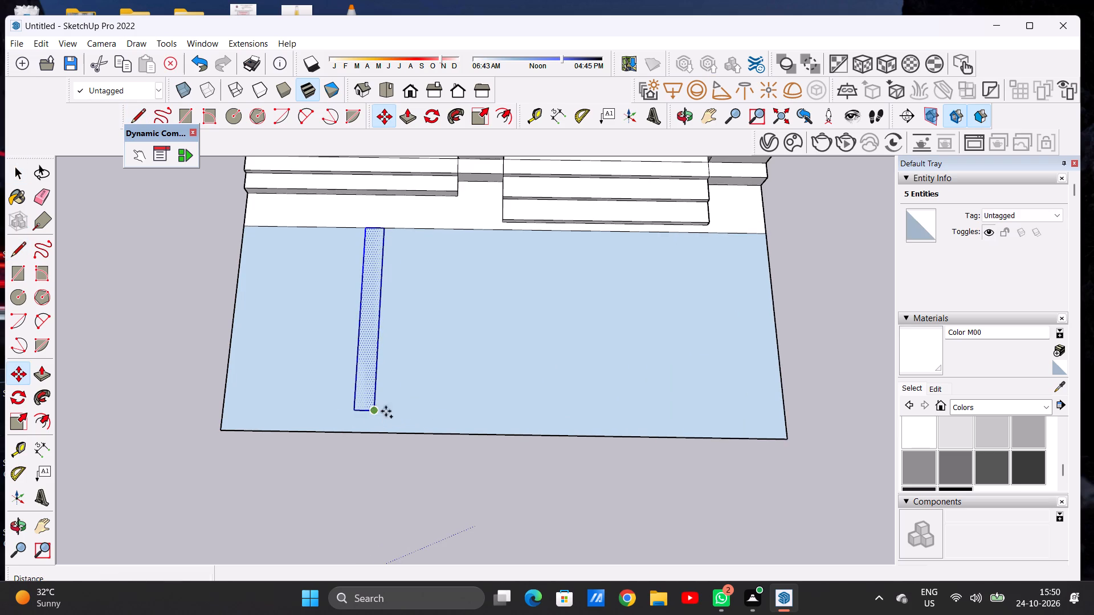
scroll(442, 411, "down", 6)
scroll(542, 405, "up", 5)
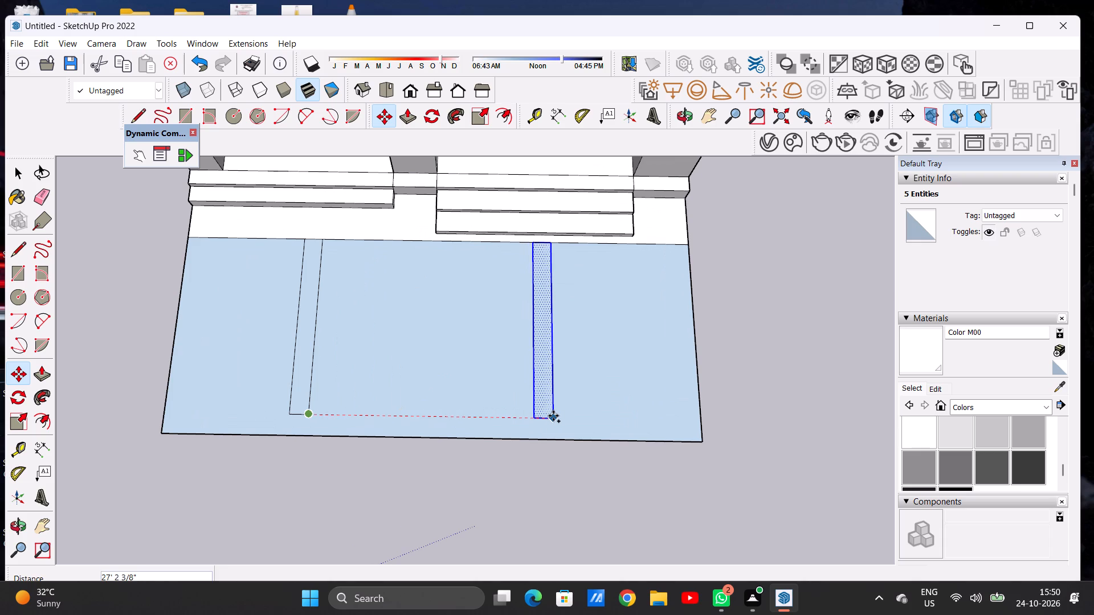
left_click(553, 416)
key("space")
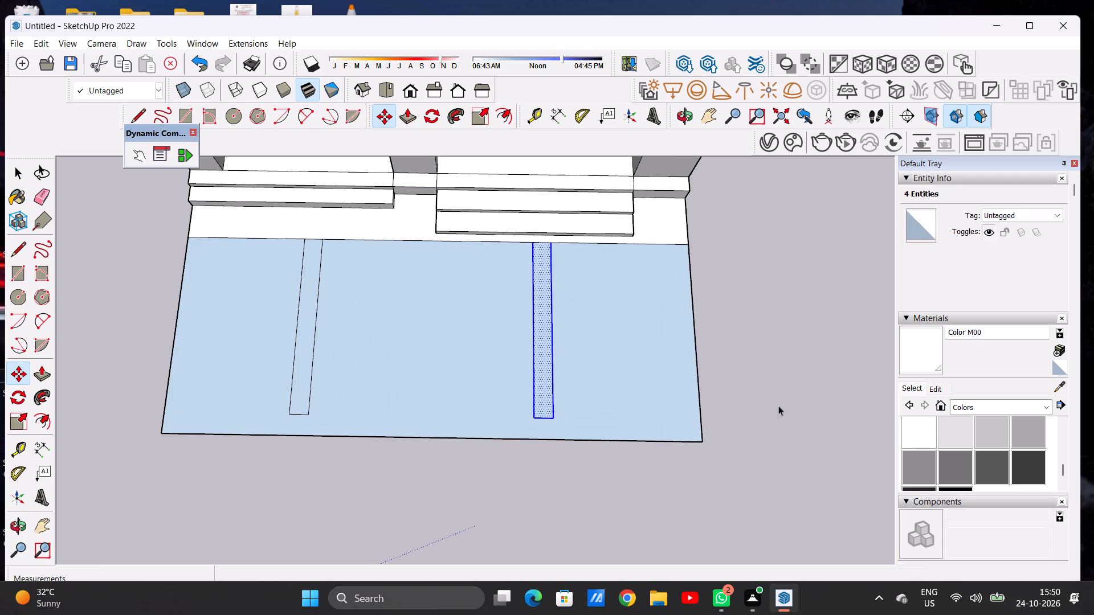
left_click(789, 405)
Draw lines about 13' 11 3/16" and 43' 6 13/16" from the first strip's outer corners to the ground's side edges, parallel to its front edge.
key("l")
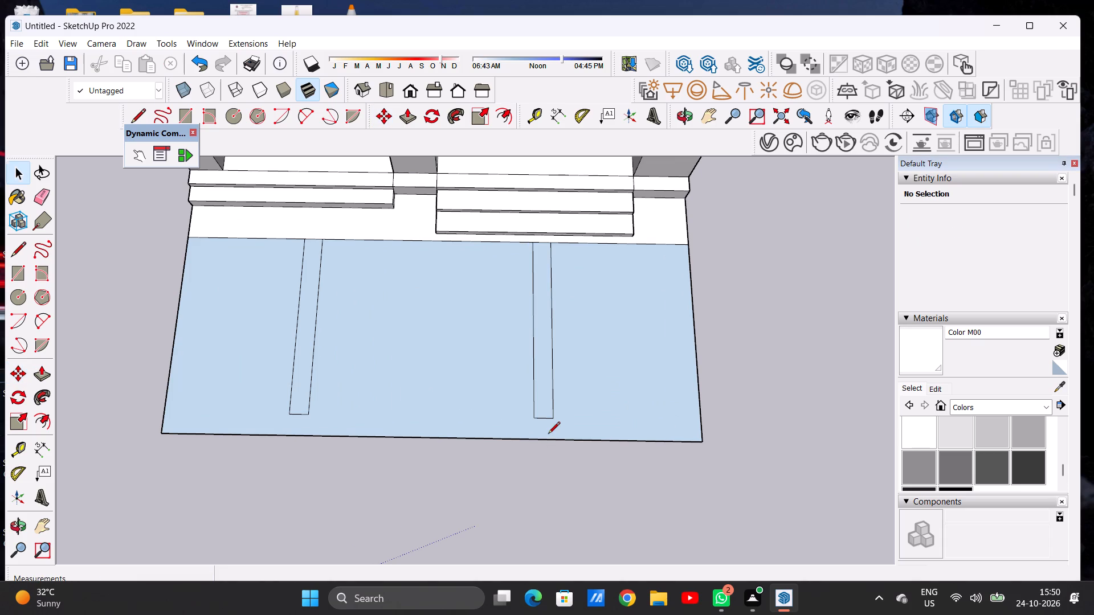
scroll(558, 410, "down", 5)
scroll(503, 426, "up", 7)
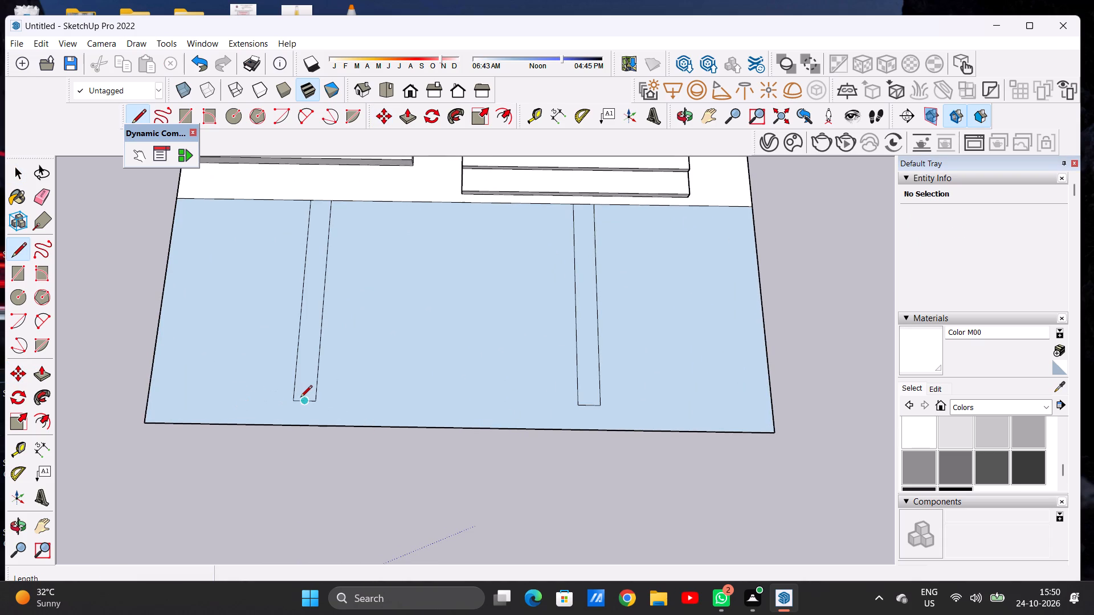
left_click(298, 398)
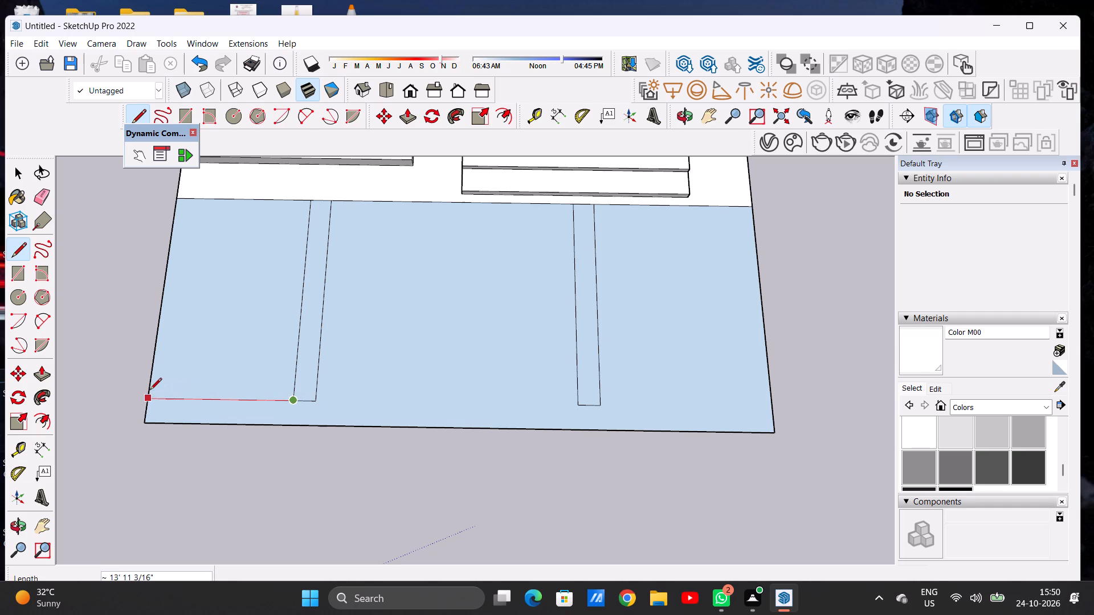
left_click(147, 396)
left_click(313, 404)
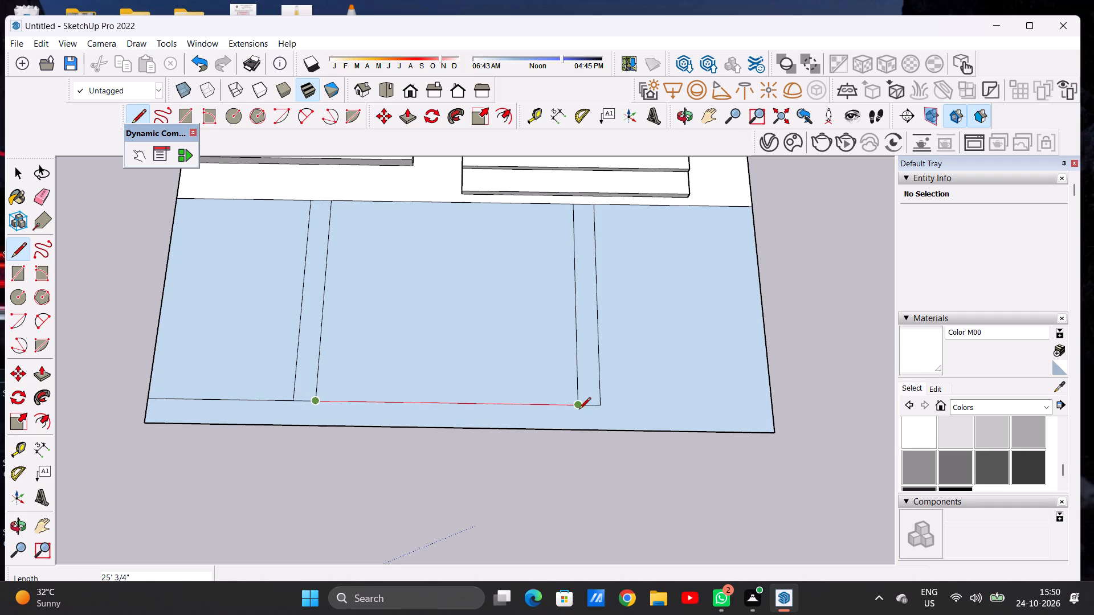
left_click(772, 413)
key("space")
Examine the divided ground in front of the building together with the facade and roof.
scroll(628, 404, "down", 10)
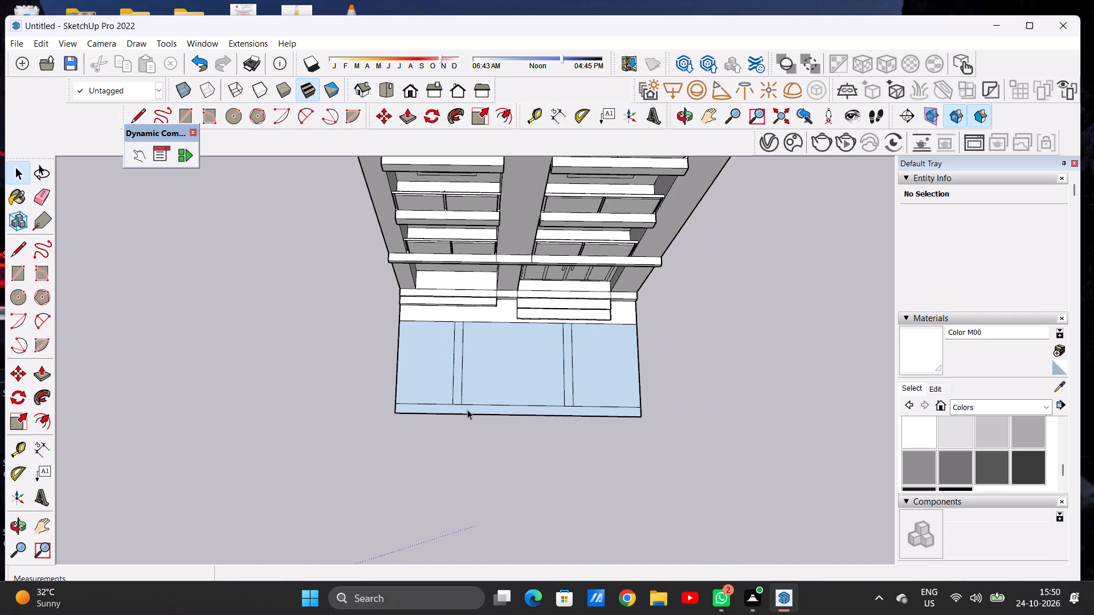
scroll(446, 430, "down", 4)
scroll(508, 416, "down", 1)
scroll(508, 416, "up", 4)
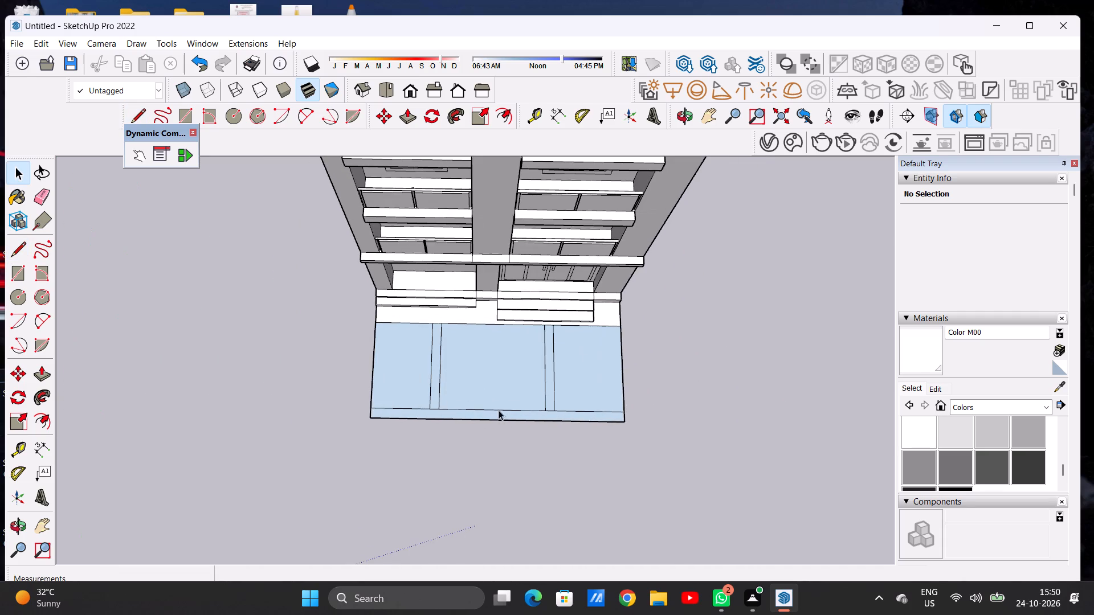
middle_click_drag(509, 415, 519, 351)
scroll(385, 363, "down", 7)
middle_click_drag(448, 375, 441, 284)
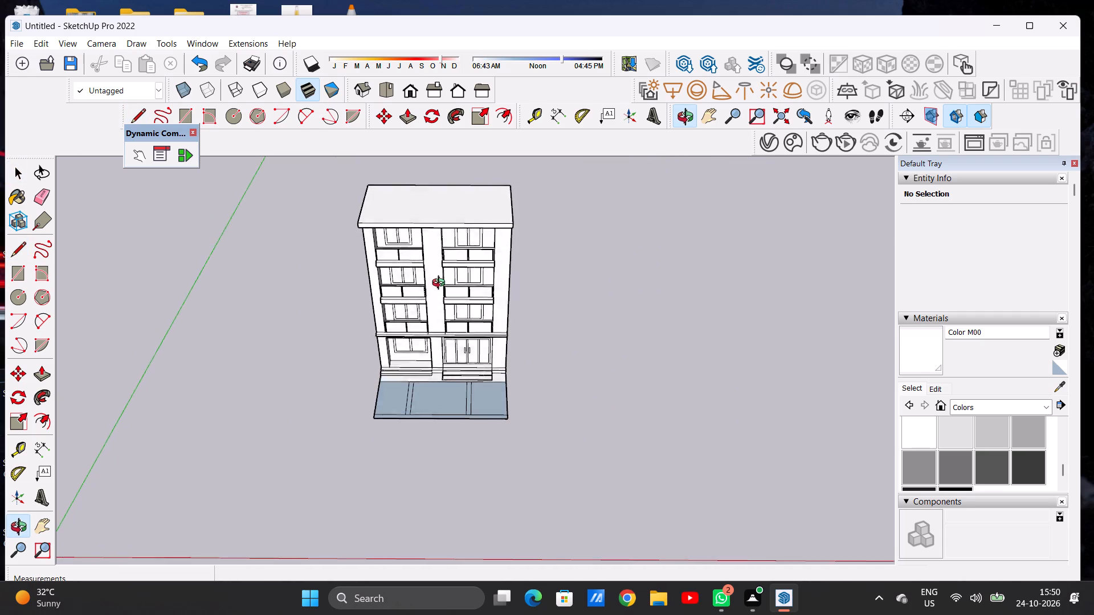
middle_click_drag(441, 284, 441, 283)
scroll(444, 419, "up", 7)
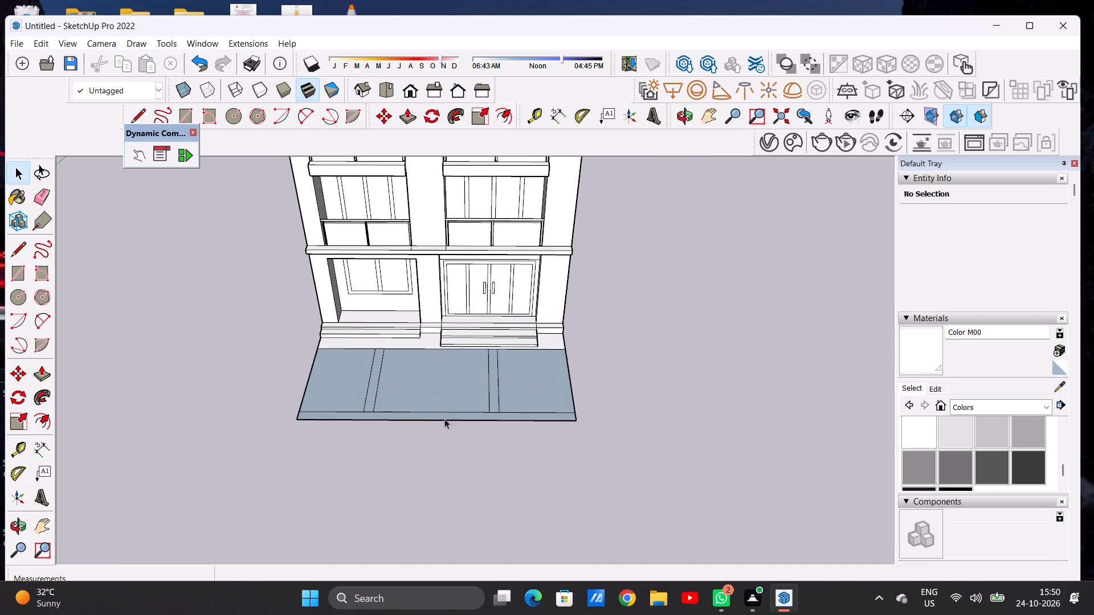
scroll(477, 419, "down", 10)
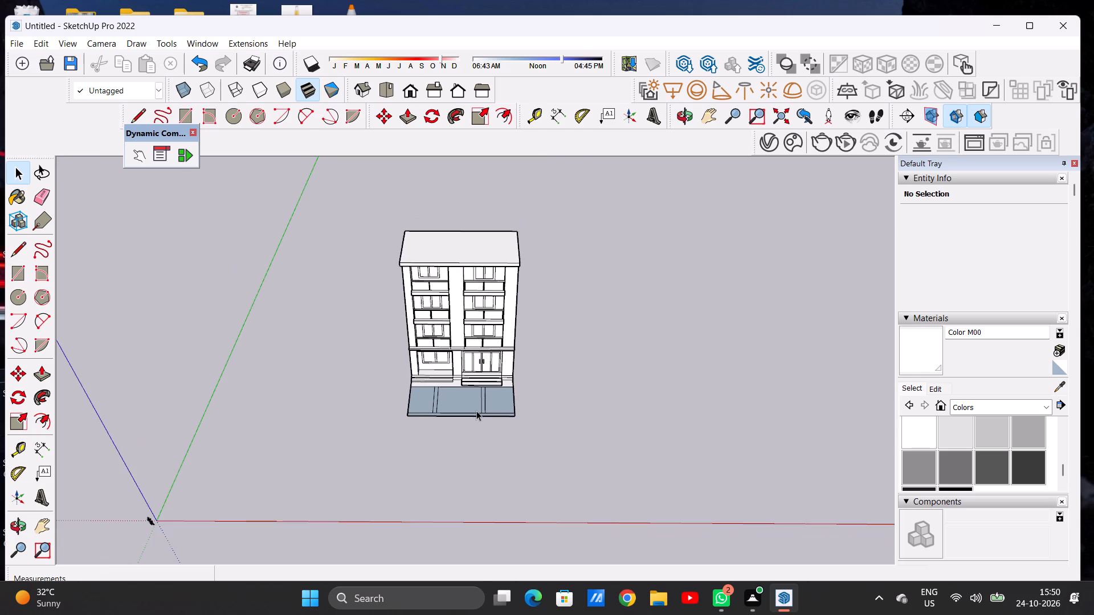
scroll(476, 411, "up", 4)
scroll(476, 411, "down", 1)
scroll(476, 411, "up", 1)
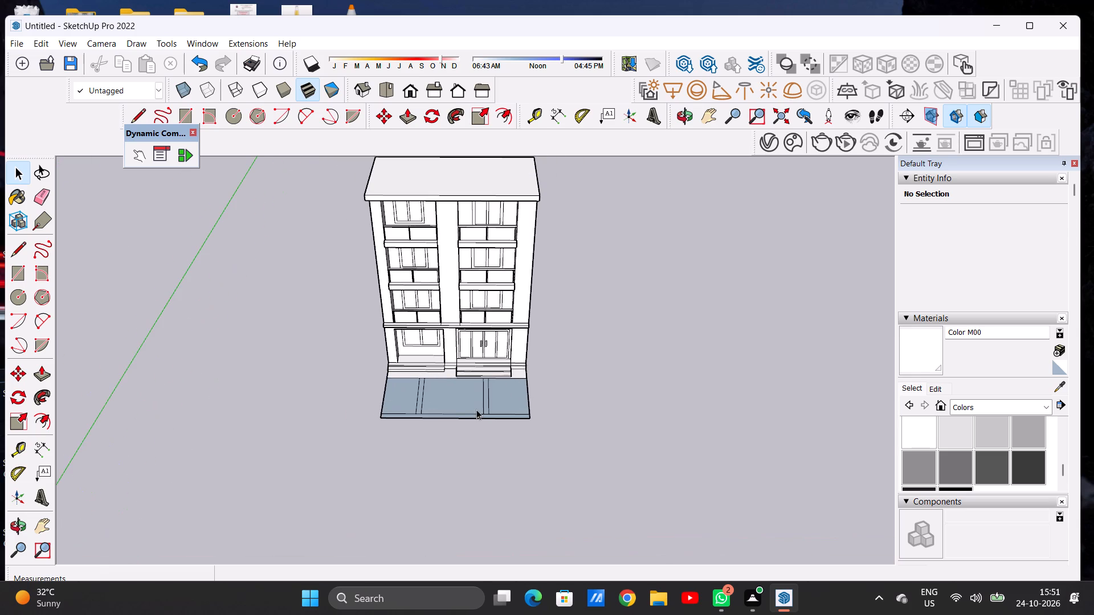
scroll(447, 391, "down", 5)
middle_click_drag(509, 322, 509, 452)
middle_click_drag(458, 308, 458, 318)
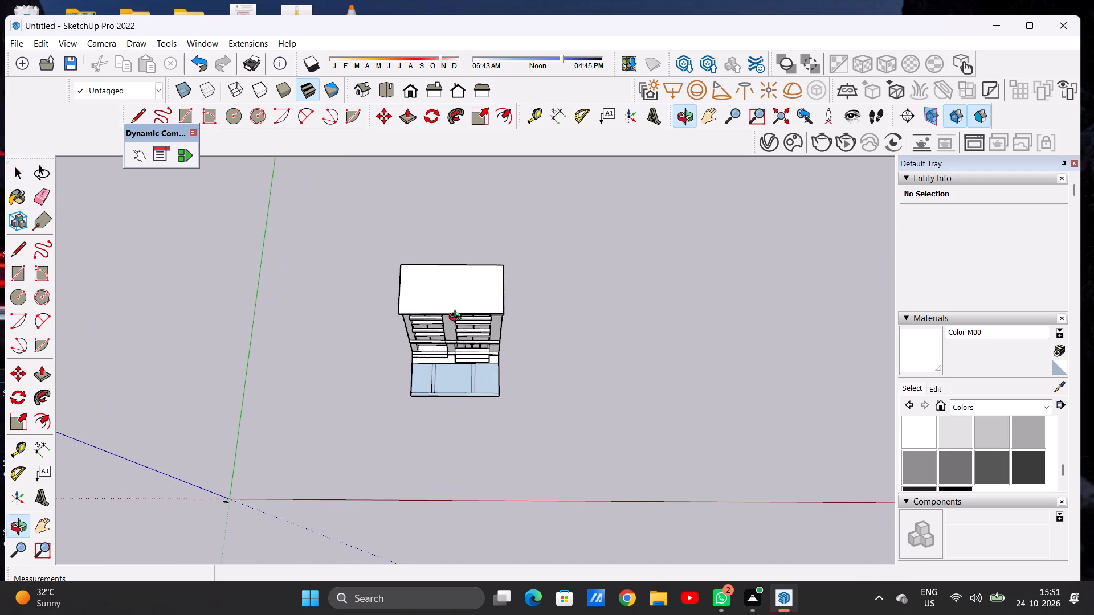
middle_click_drag(458, 318, 463, 429)
middle_click_drag(452, 372, 454, 378)
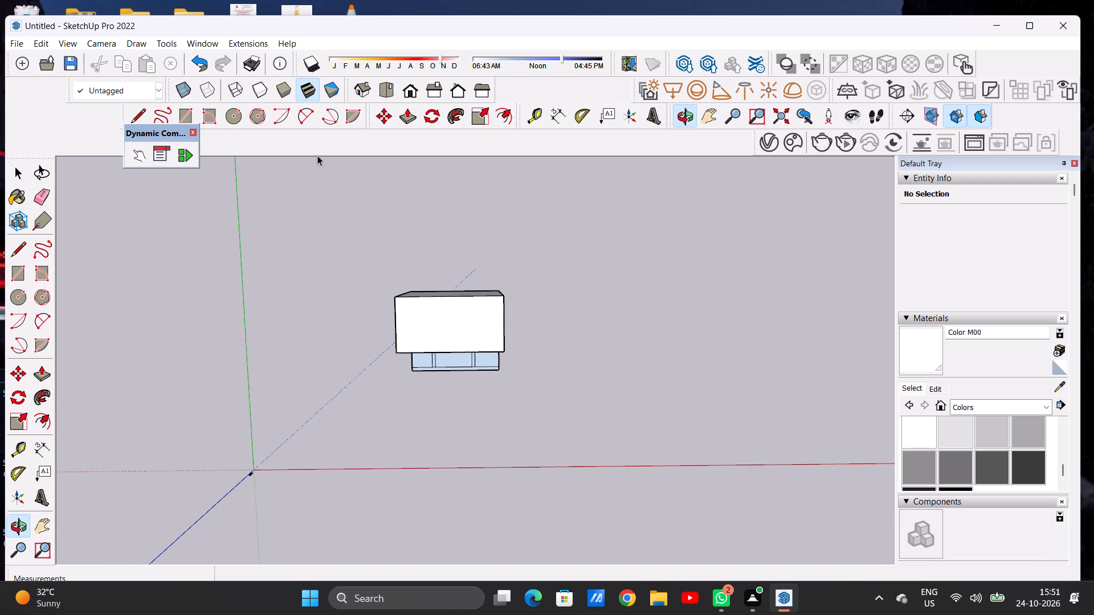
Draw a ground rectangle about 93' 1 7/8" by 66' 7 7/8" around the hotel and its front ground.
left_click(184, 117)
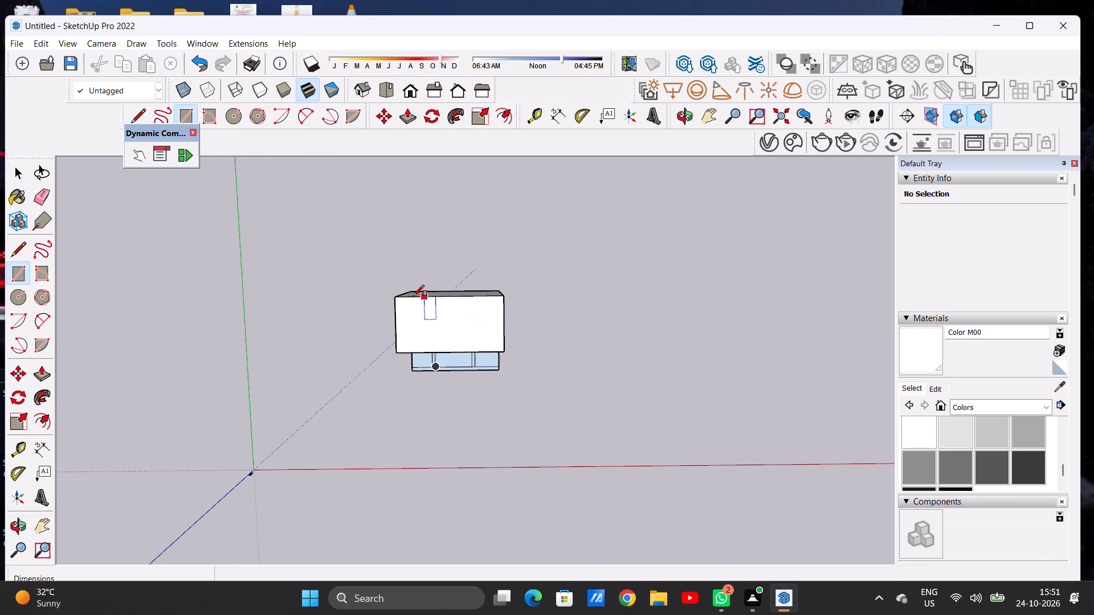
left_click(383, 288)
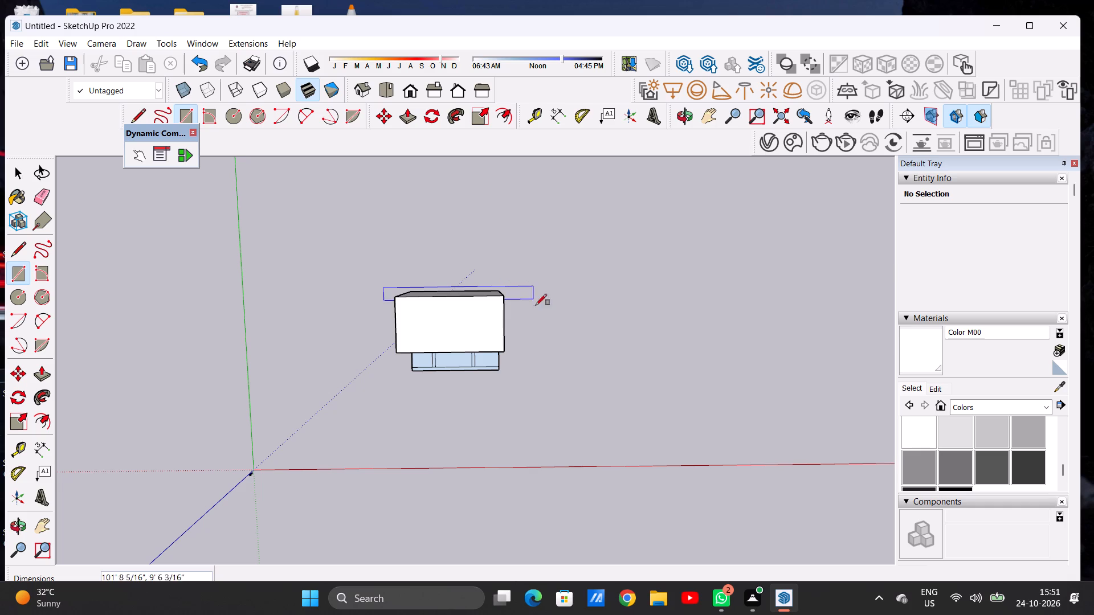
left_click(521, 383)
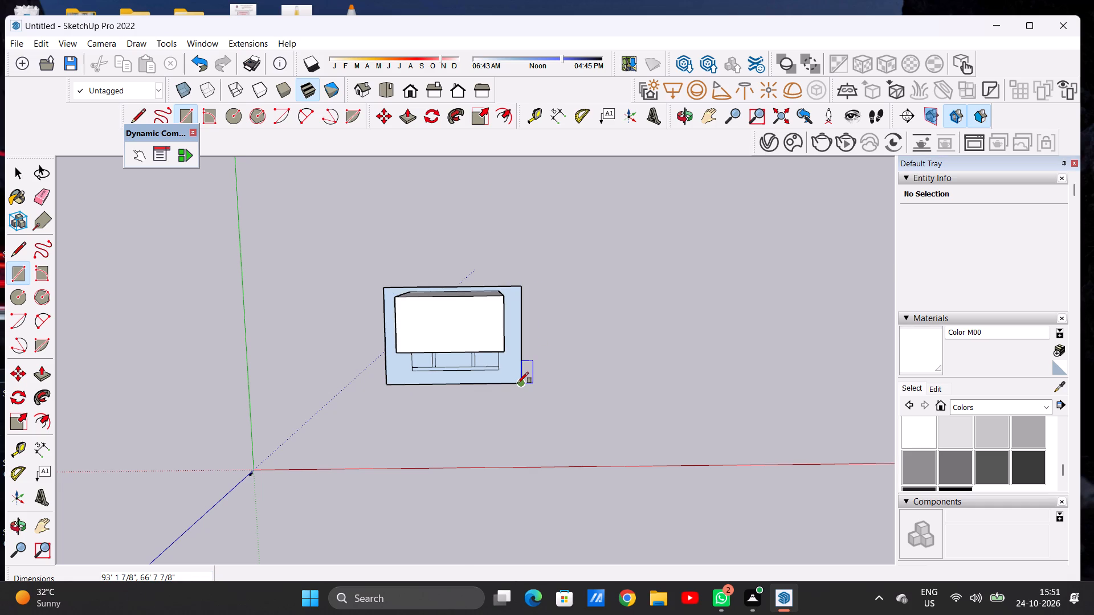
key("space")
Examine how the new ground rectangle surrounds the building at the front, side and rear.
scroll(466, 321, "down", 5)
middle_click_drag(499, 356, 500, 239)
scroll(499, 366, "up", 8)
middle_click_drag(497, 400, 414, 281)
scroll(450, 402, "up", 6)
scroll(548, 382, "down", 5)
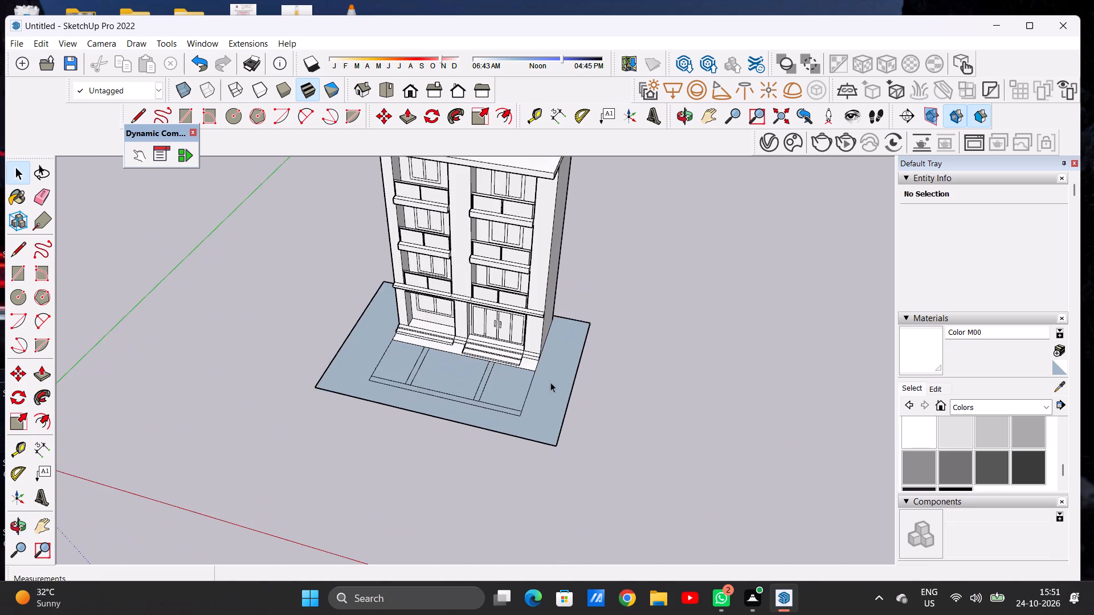
middle_click_drag(584, 389, 213, 314)
scroll(600, 404, "up", 6)
scroll(565, 374, "down", 10)
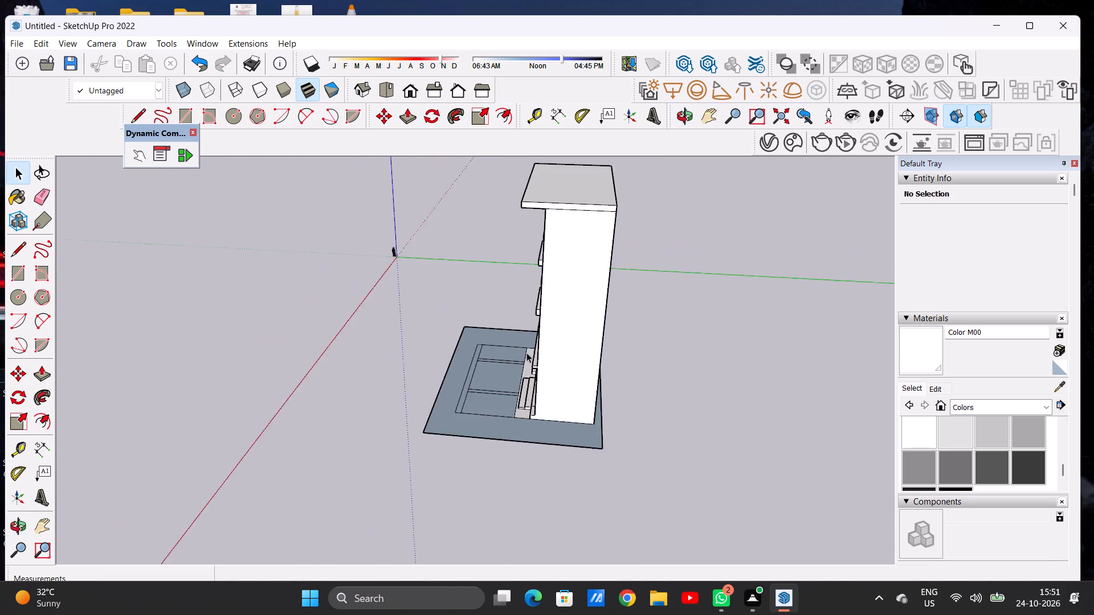
scroll(526, 352, "down", 4)
middle_click_drag(704, 391, 444, 434)
scroll(427, 304, "down", 5)
scroll(548, 393, "up", 8)
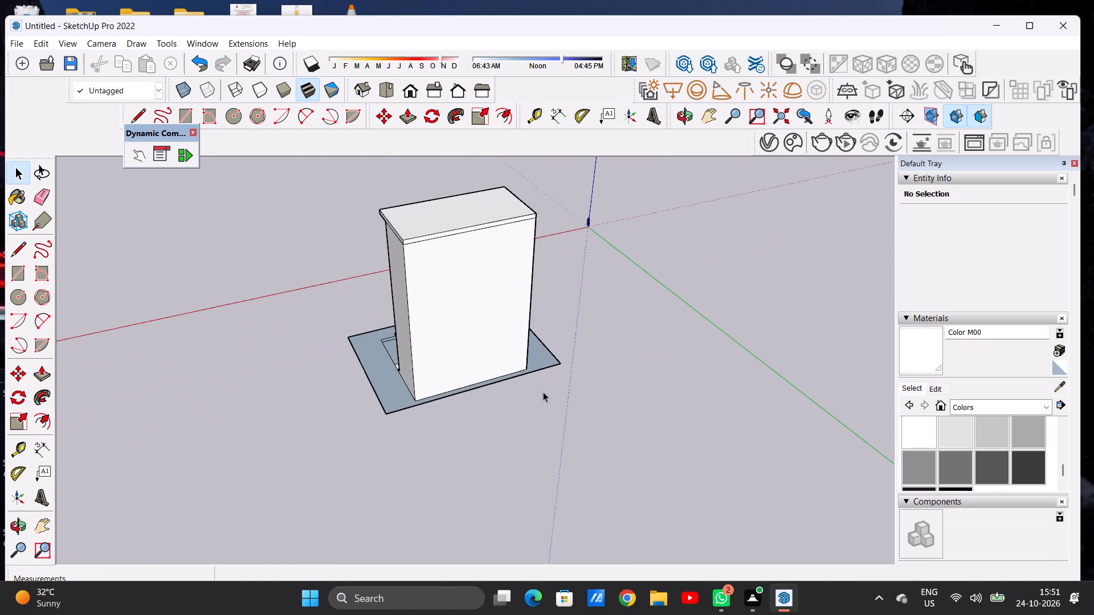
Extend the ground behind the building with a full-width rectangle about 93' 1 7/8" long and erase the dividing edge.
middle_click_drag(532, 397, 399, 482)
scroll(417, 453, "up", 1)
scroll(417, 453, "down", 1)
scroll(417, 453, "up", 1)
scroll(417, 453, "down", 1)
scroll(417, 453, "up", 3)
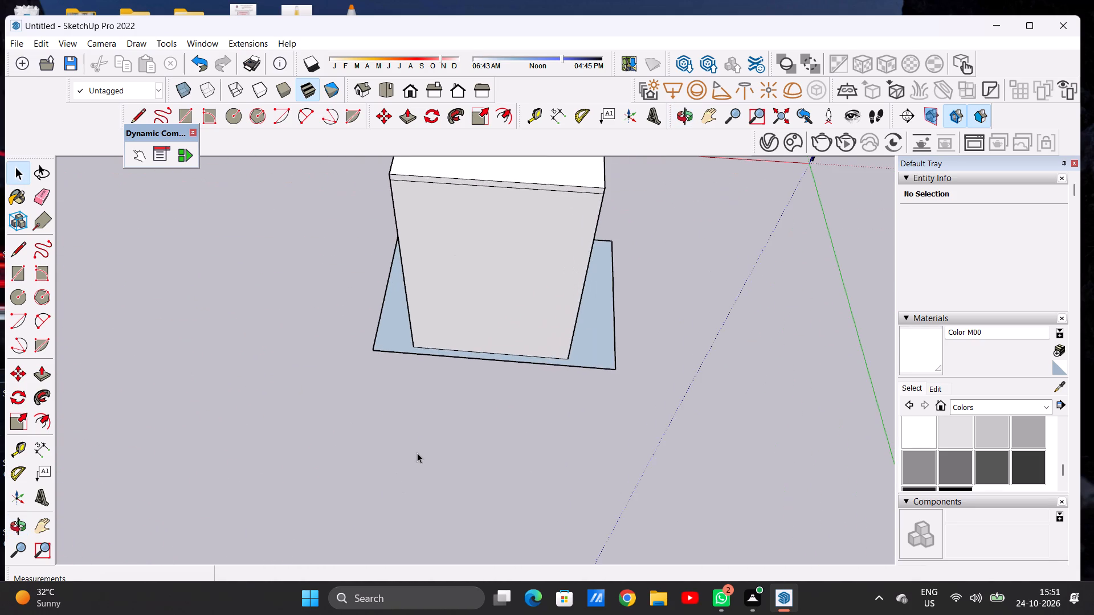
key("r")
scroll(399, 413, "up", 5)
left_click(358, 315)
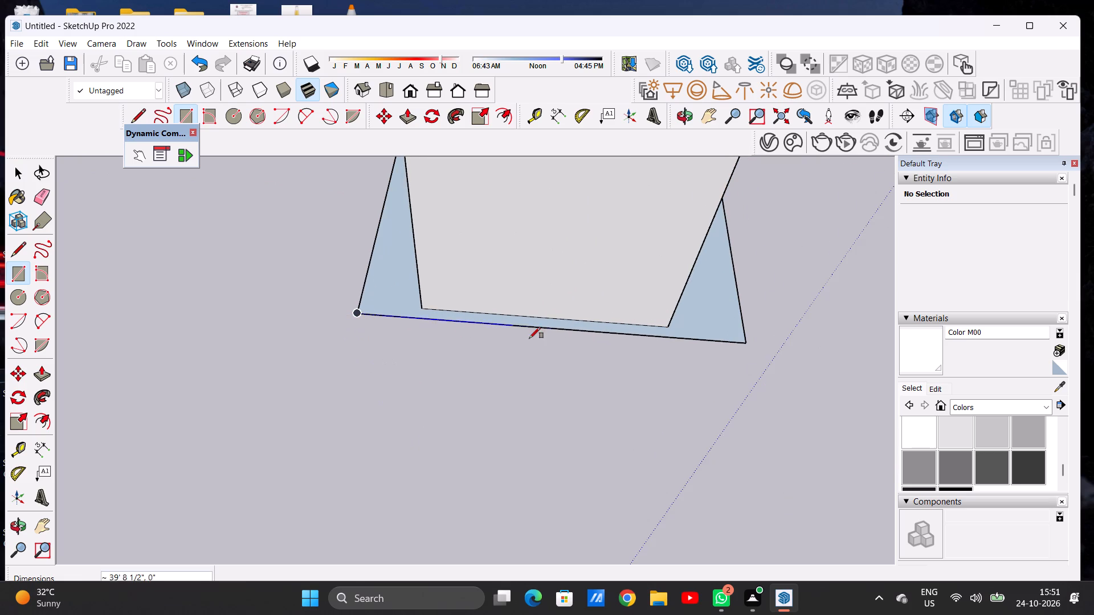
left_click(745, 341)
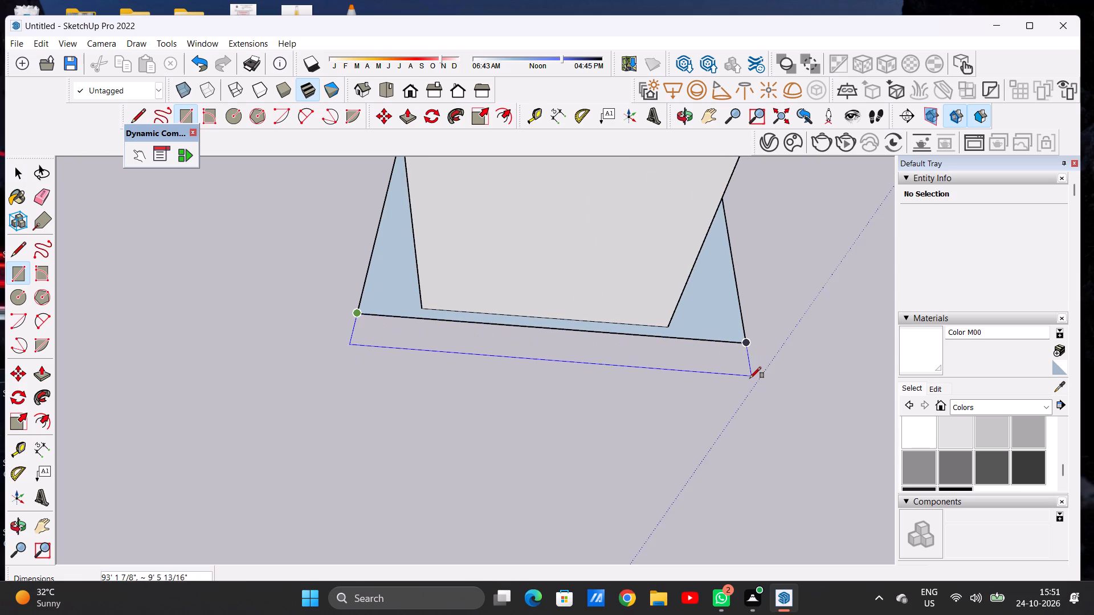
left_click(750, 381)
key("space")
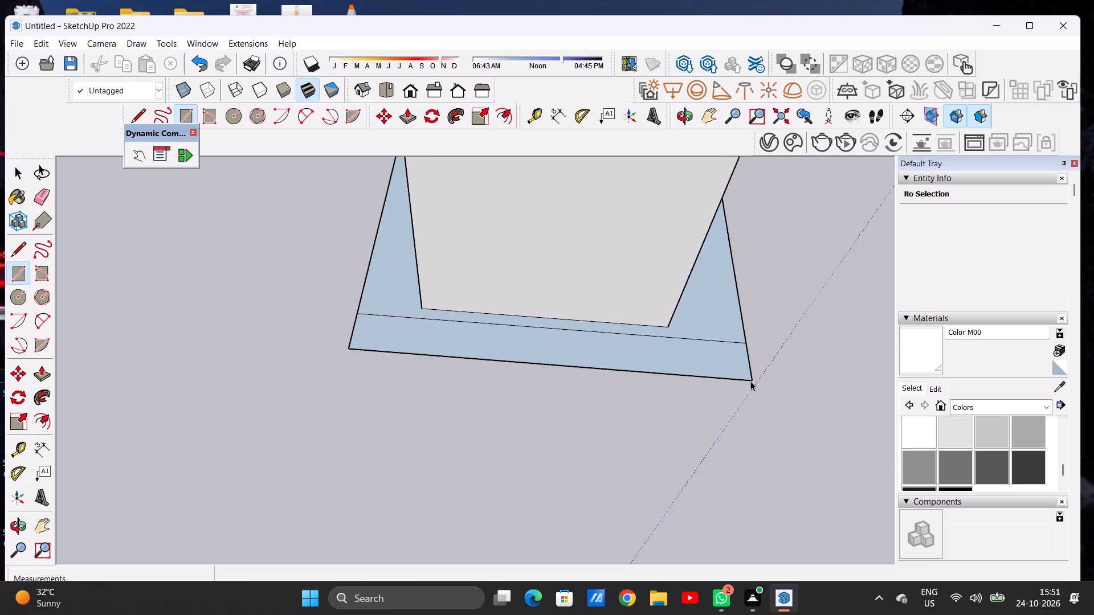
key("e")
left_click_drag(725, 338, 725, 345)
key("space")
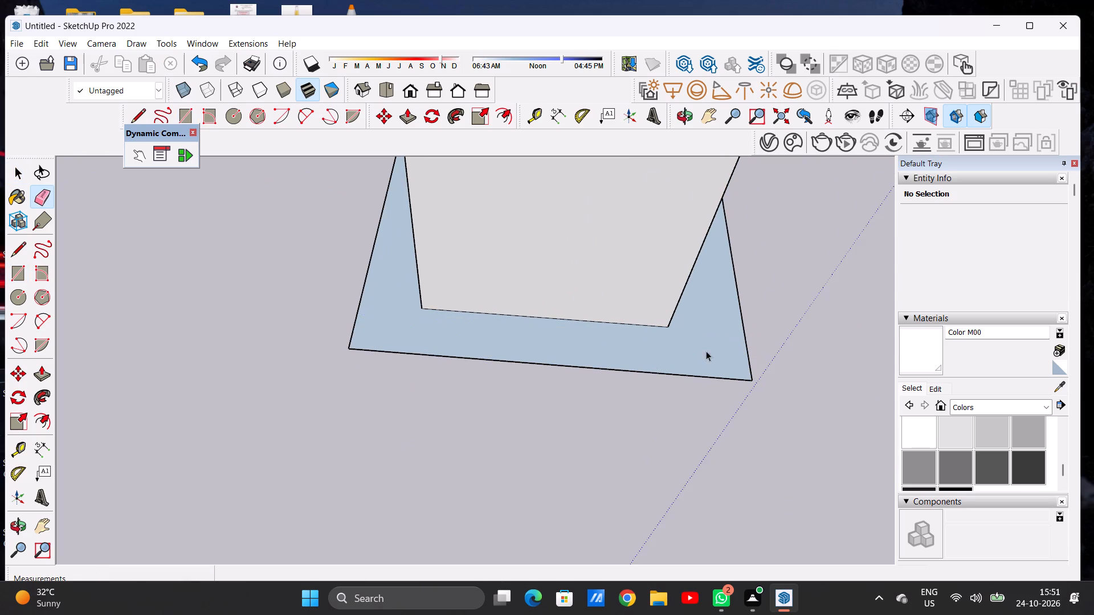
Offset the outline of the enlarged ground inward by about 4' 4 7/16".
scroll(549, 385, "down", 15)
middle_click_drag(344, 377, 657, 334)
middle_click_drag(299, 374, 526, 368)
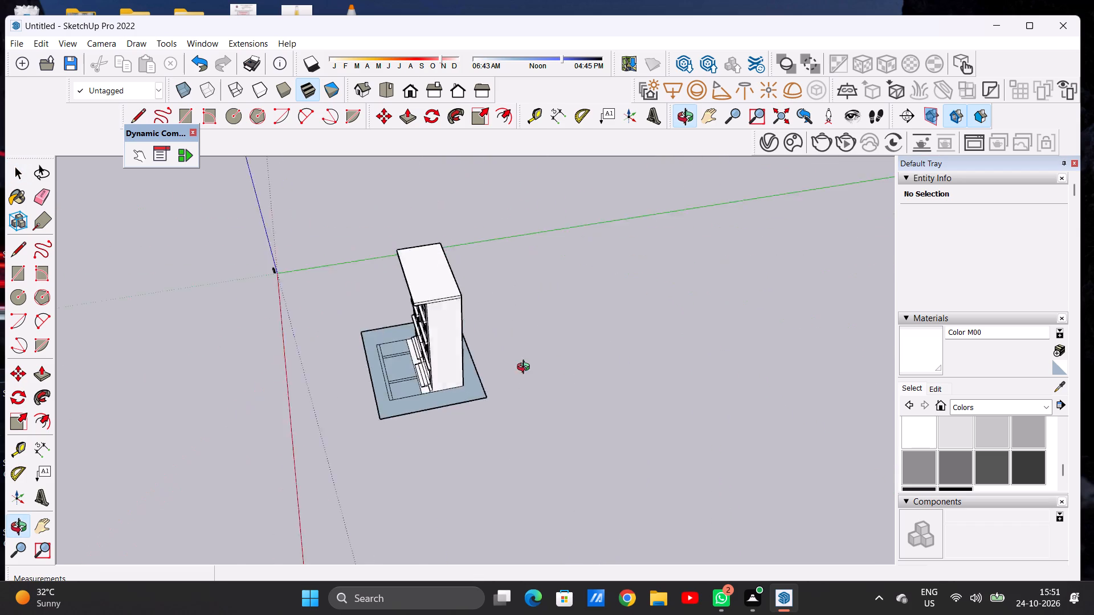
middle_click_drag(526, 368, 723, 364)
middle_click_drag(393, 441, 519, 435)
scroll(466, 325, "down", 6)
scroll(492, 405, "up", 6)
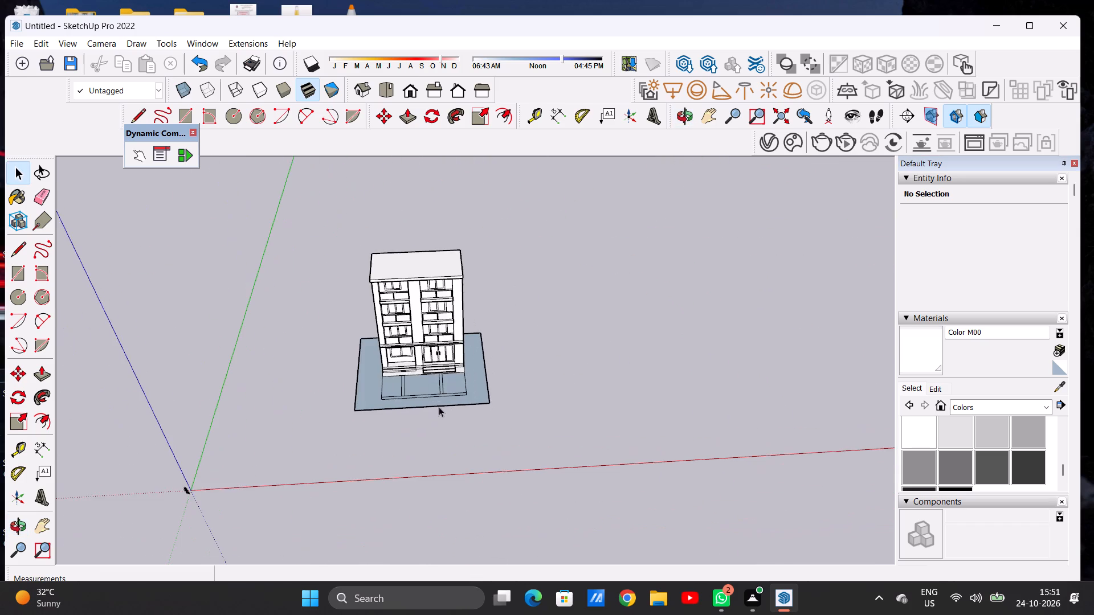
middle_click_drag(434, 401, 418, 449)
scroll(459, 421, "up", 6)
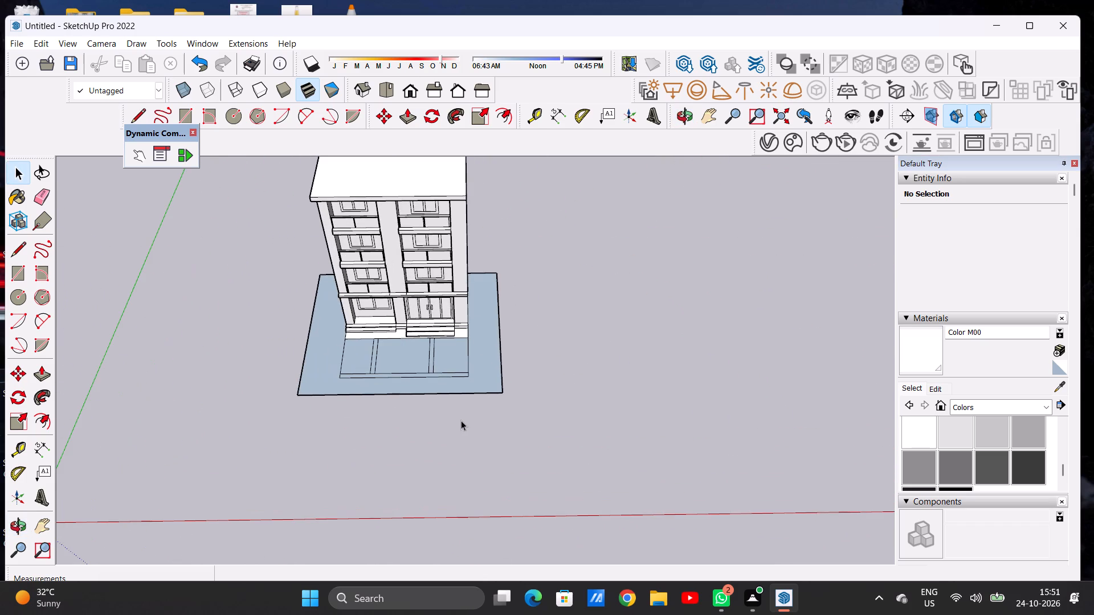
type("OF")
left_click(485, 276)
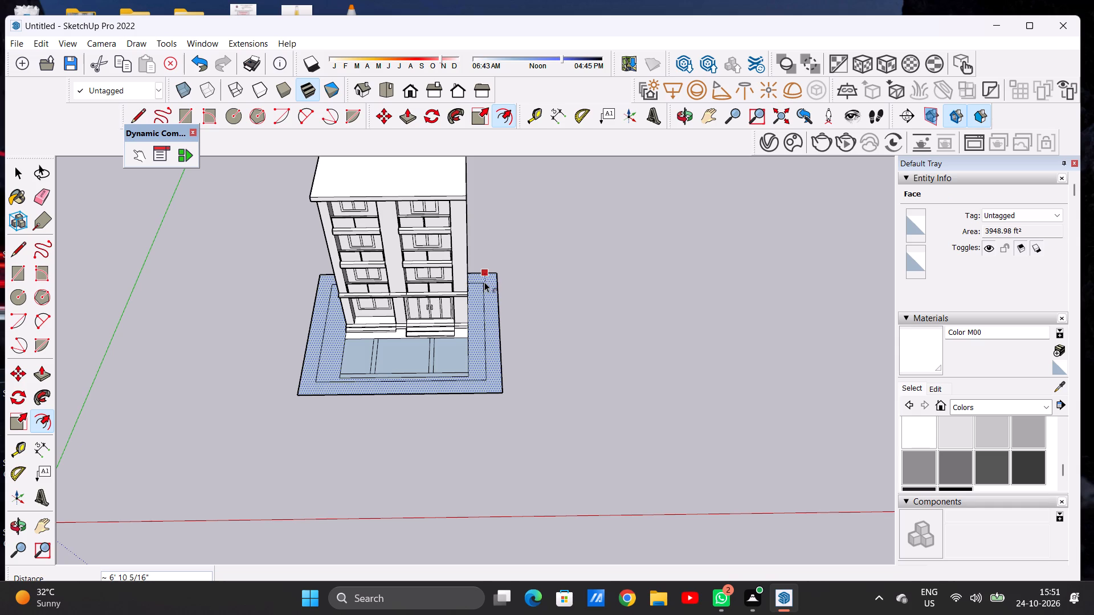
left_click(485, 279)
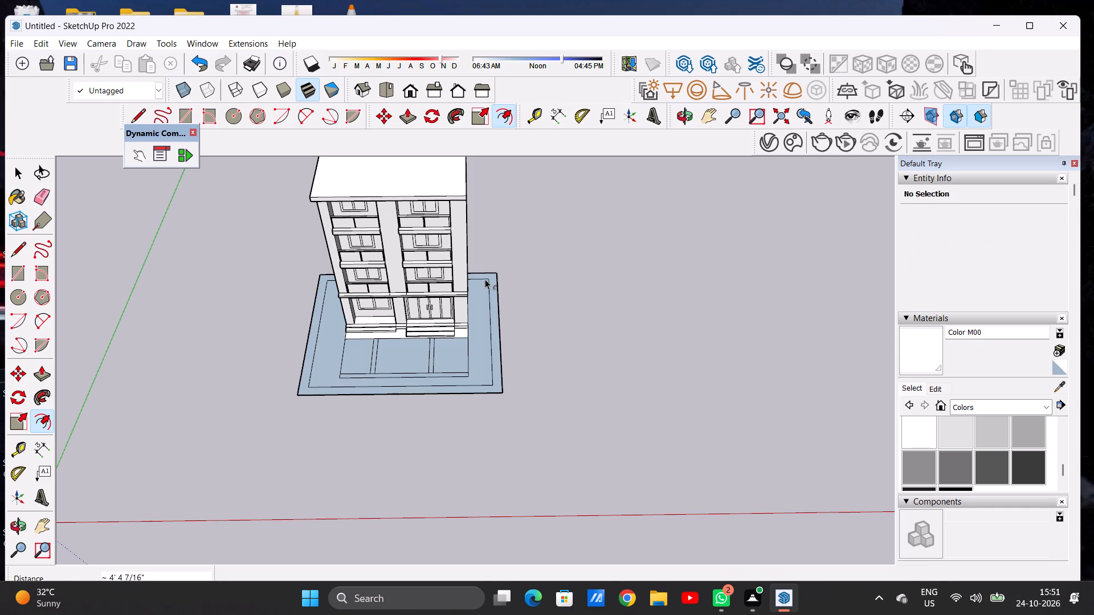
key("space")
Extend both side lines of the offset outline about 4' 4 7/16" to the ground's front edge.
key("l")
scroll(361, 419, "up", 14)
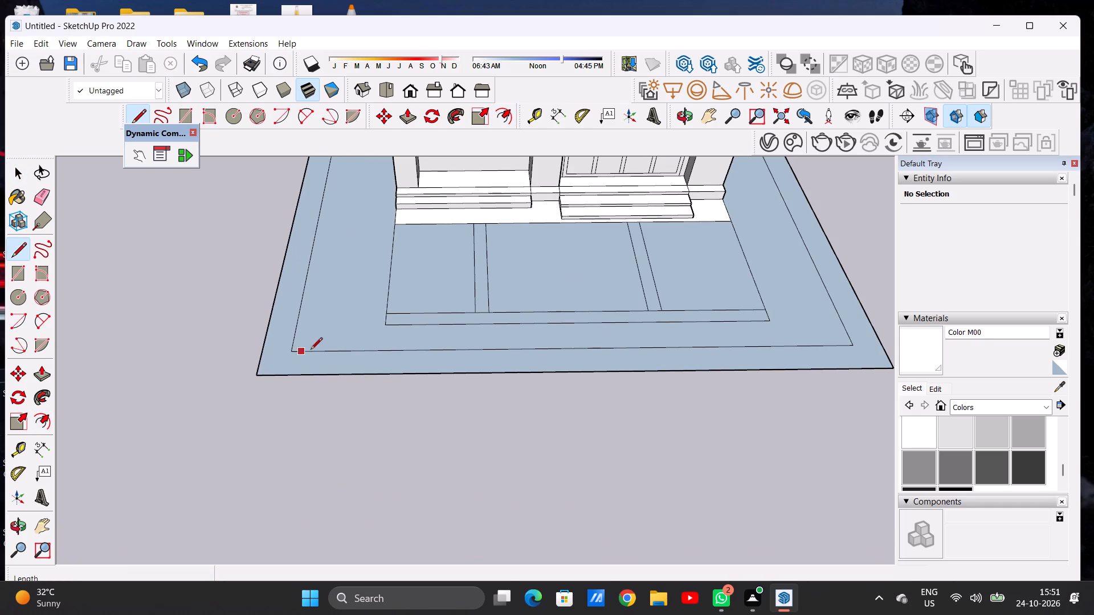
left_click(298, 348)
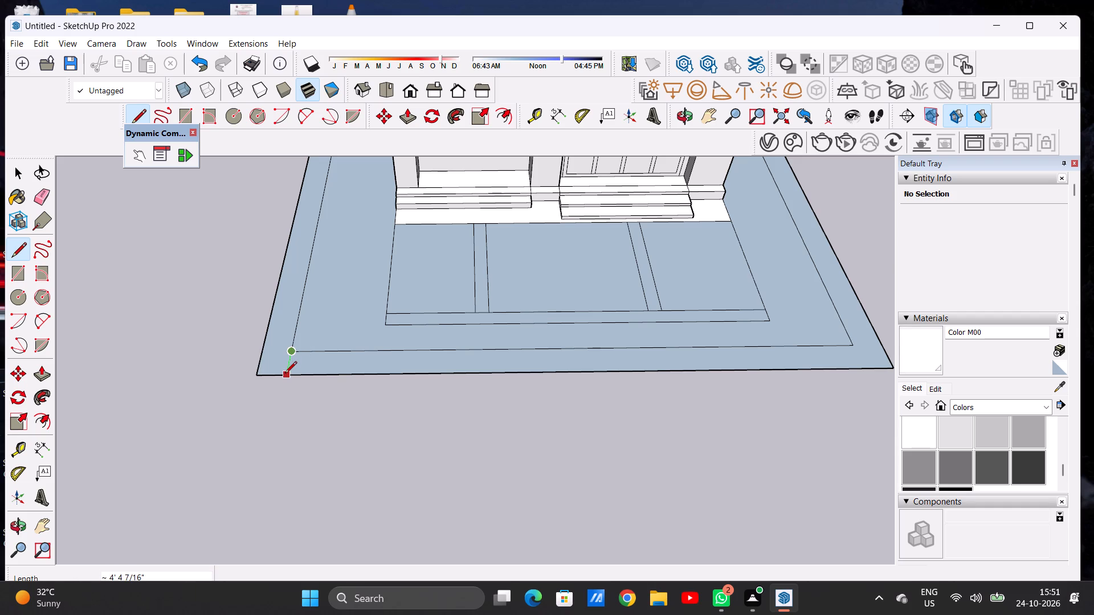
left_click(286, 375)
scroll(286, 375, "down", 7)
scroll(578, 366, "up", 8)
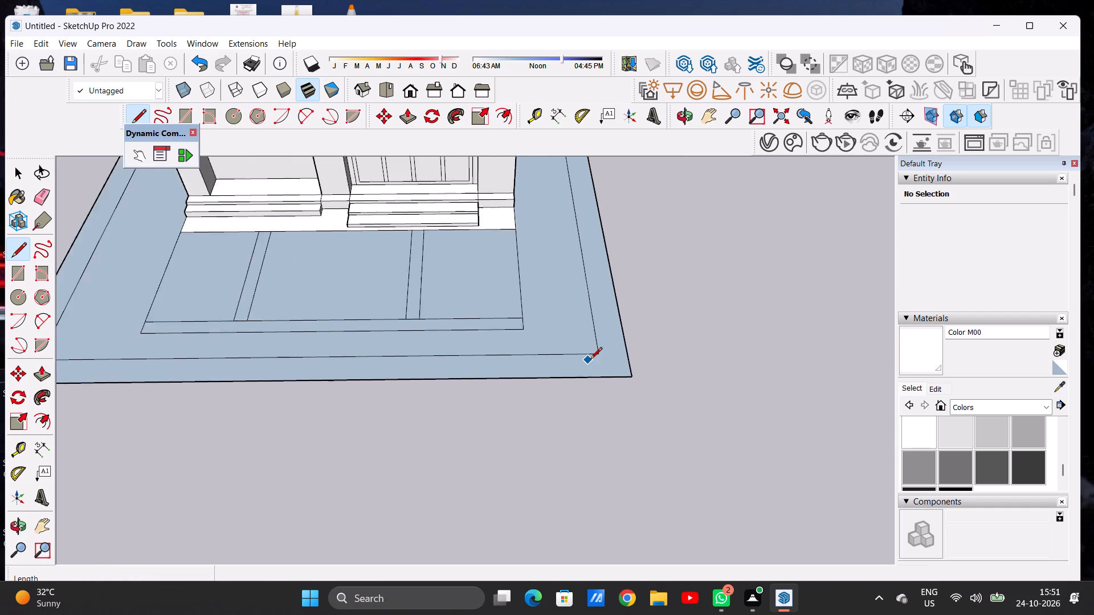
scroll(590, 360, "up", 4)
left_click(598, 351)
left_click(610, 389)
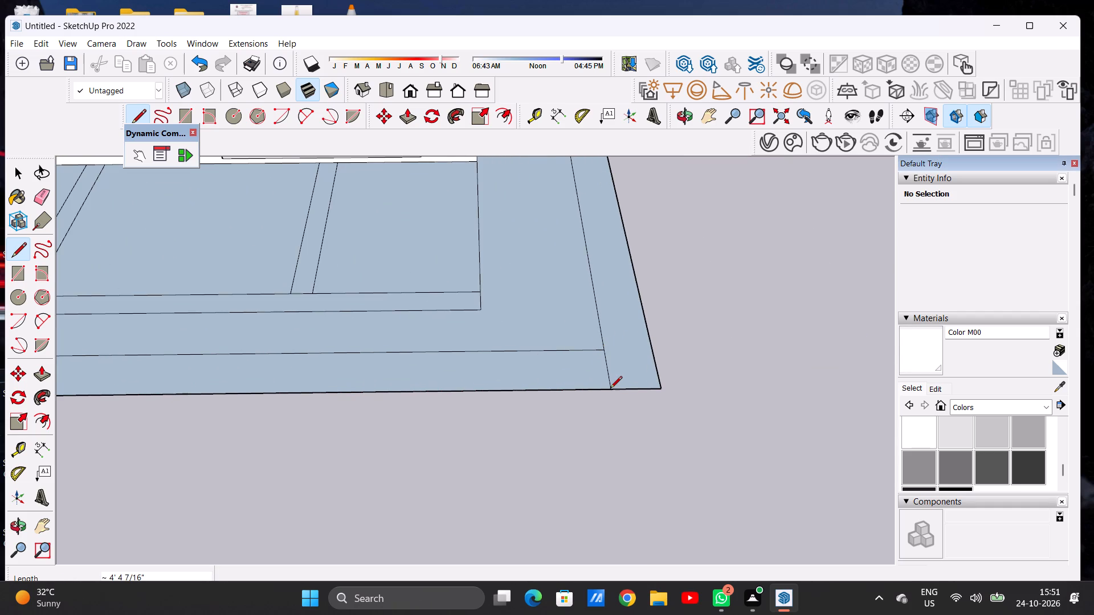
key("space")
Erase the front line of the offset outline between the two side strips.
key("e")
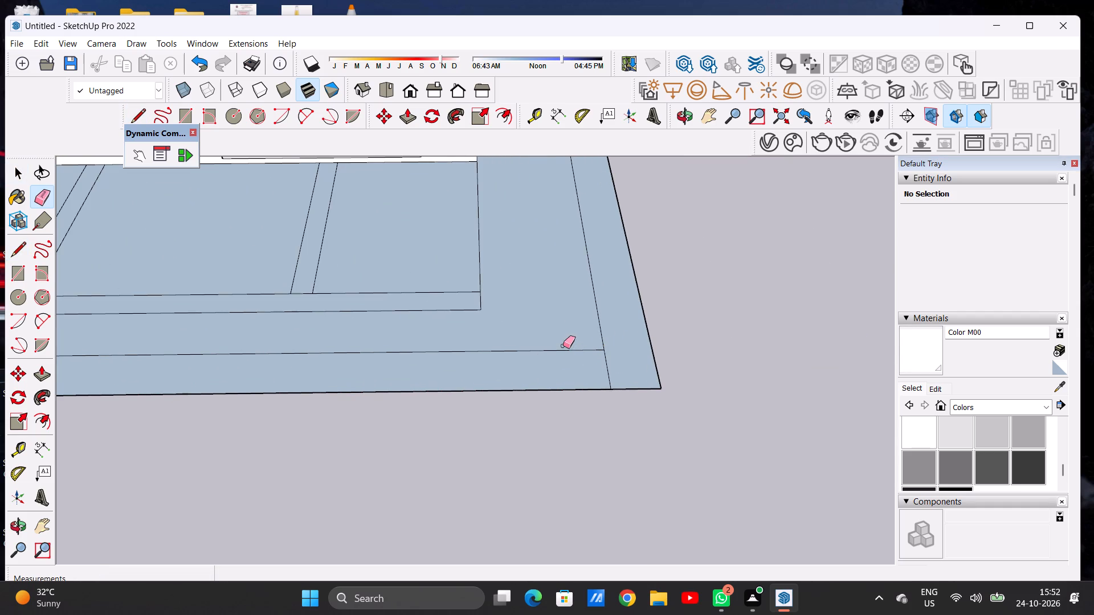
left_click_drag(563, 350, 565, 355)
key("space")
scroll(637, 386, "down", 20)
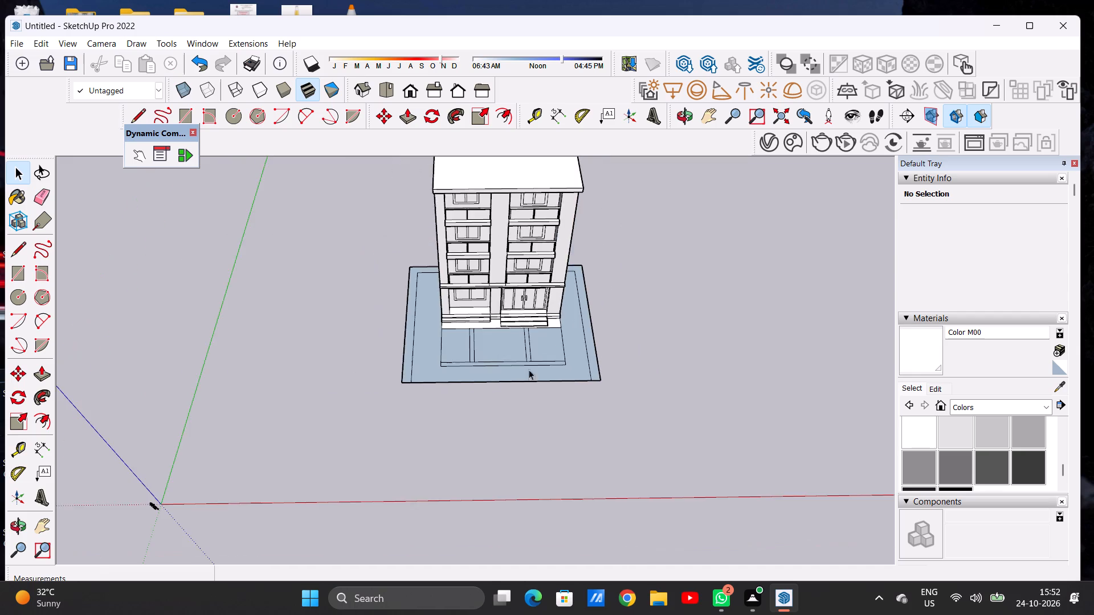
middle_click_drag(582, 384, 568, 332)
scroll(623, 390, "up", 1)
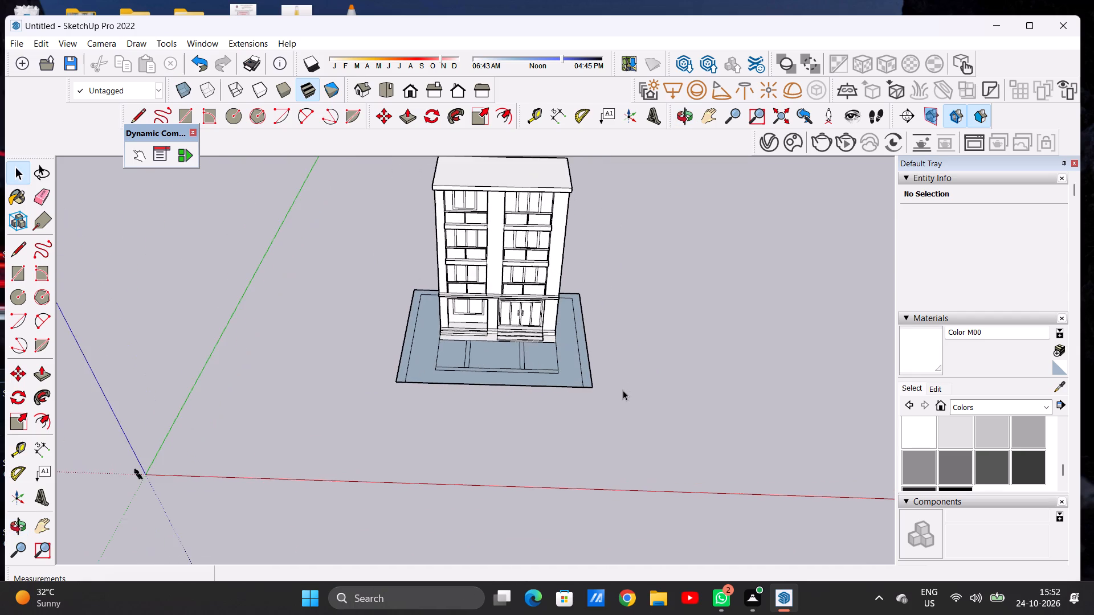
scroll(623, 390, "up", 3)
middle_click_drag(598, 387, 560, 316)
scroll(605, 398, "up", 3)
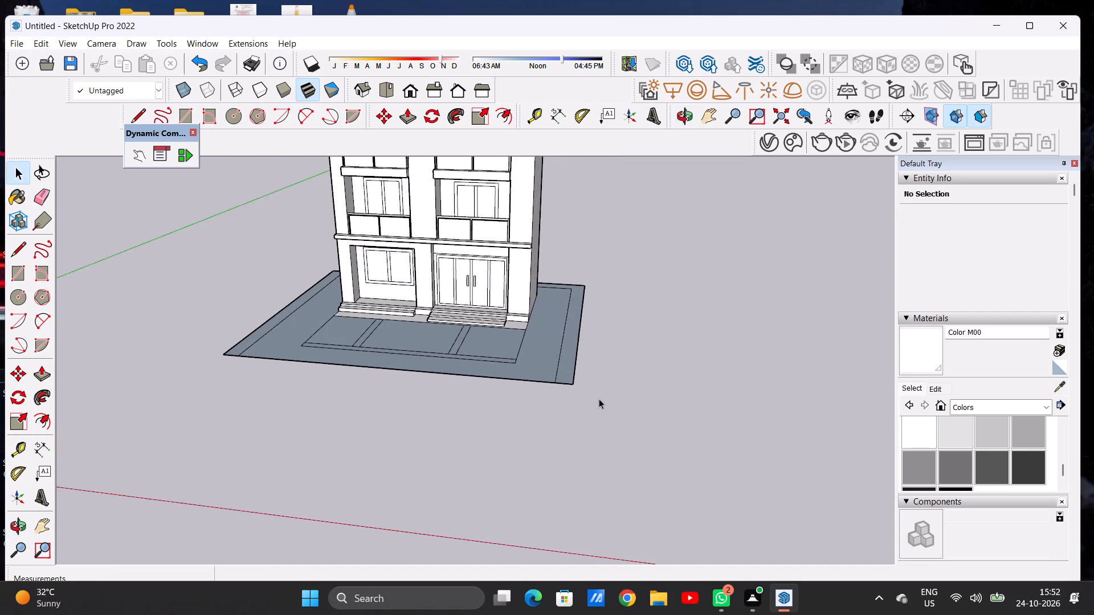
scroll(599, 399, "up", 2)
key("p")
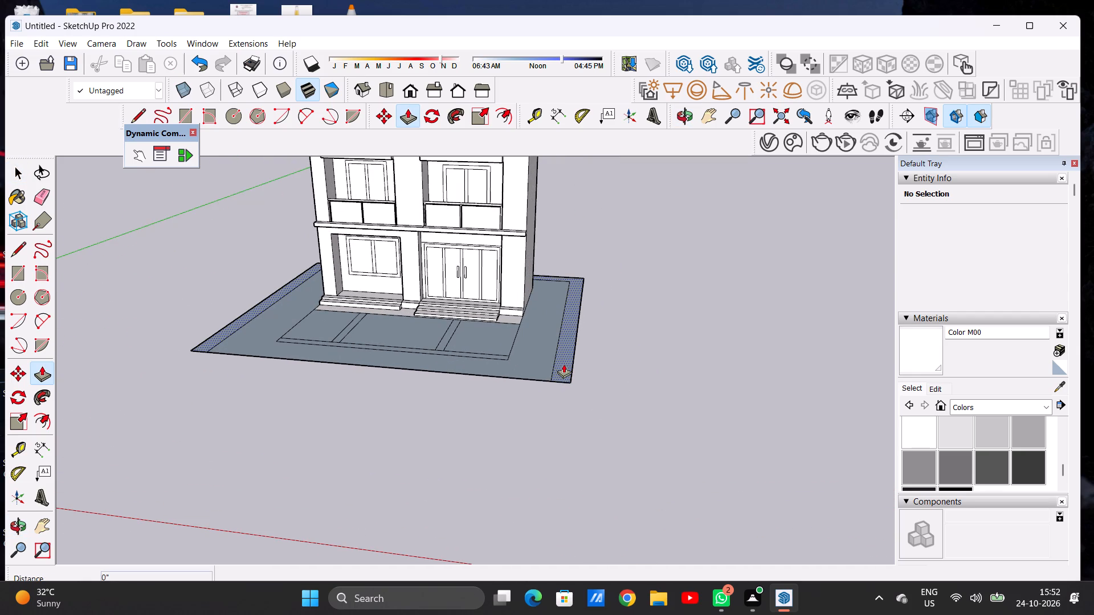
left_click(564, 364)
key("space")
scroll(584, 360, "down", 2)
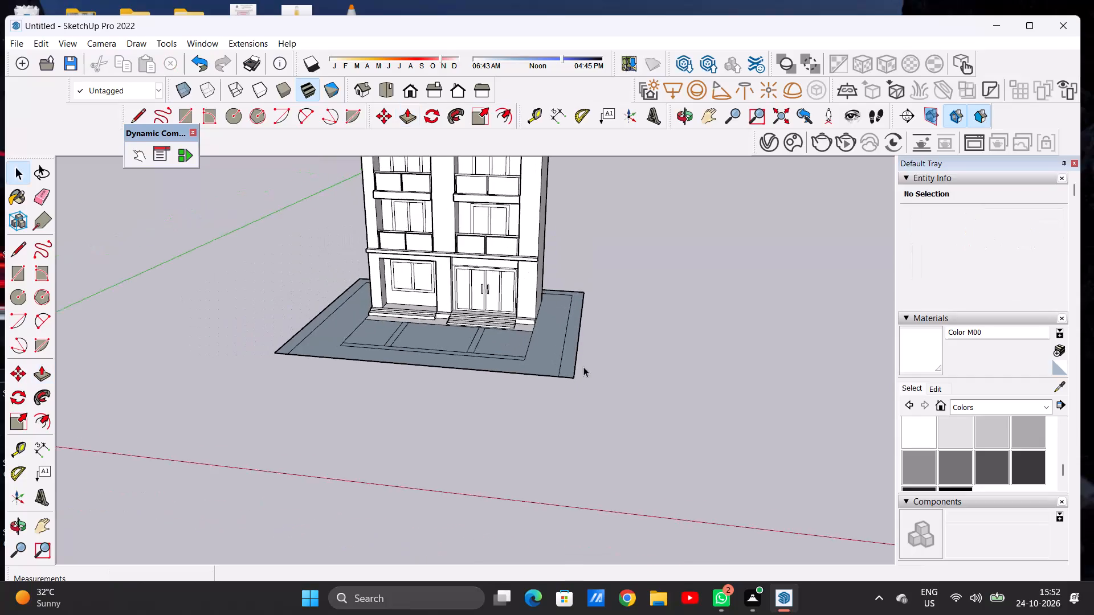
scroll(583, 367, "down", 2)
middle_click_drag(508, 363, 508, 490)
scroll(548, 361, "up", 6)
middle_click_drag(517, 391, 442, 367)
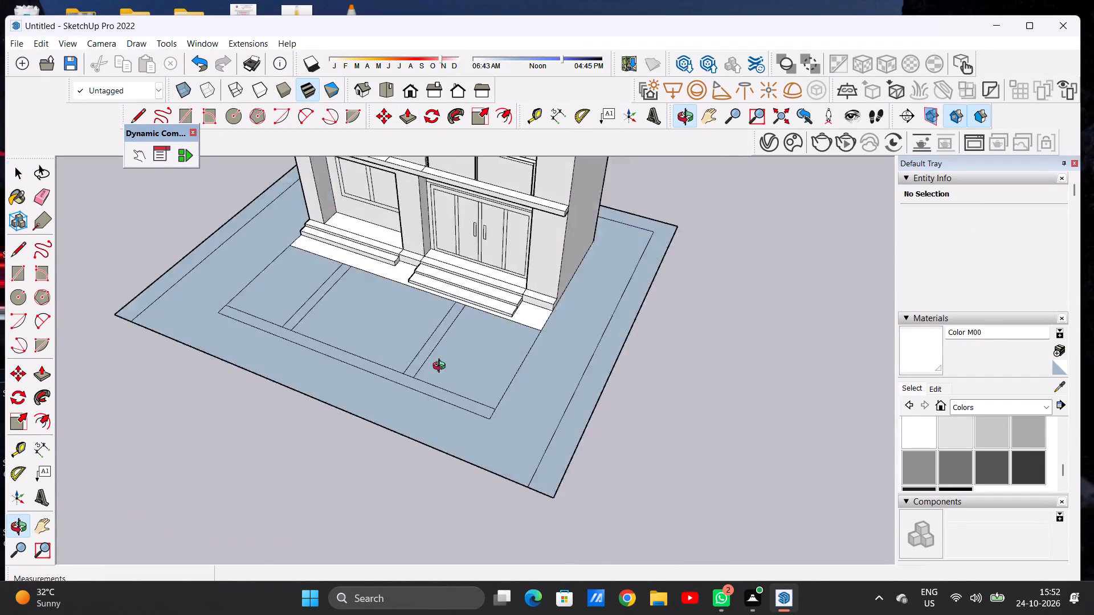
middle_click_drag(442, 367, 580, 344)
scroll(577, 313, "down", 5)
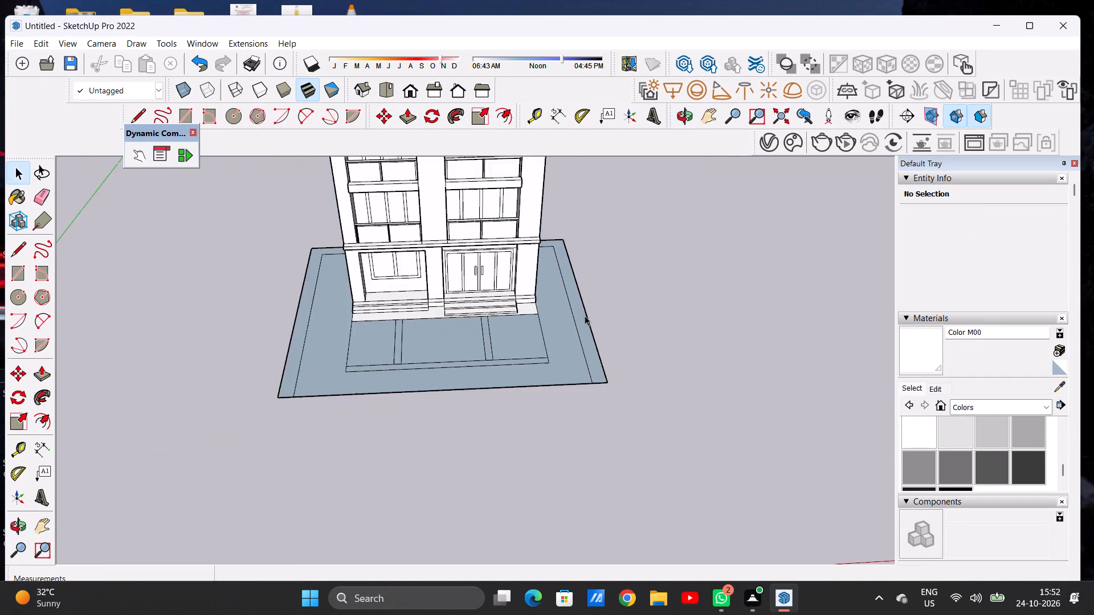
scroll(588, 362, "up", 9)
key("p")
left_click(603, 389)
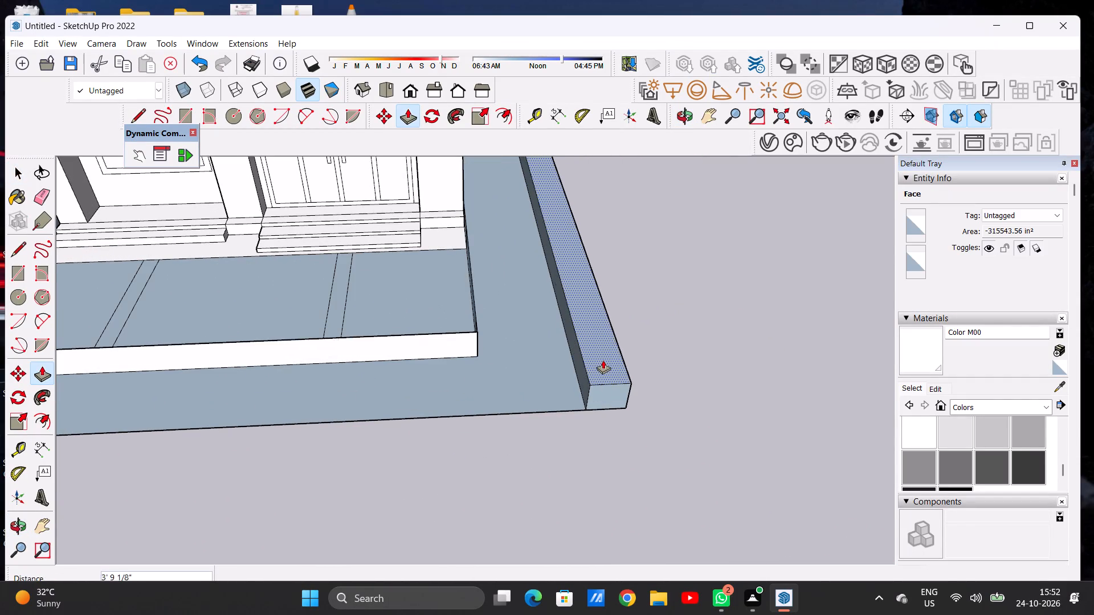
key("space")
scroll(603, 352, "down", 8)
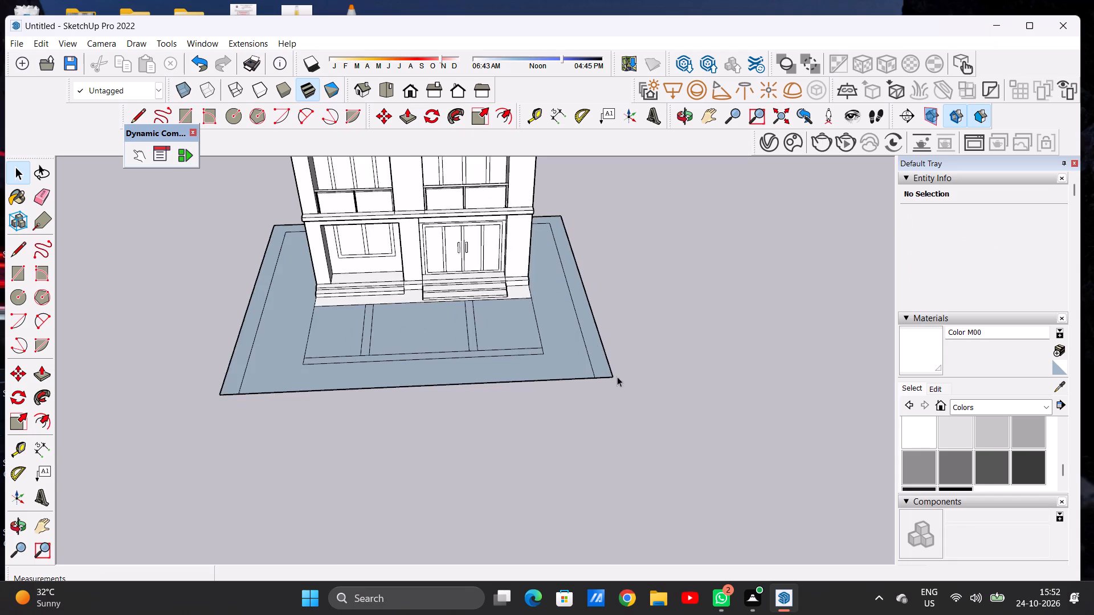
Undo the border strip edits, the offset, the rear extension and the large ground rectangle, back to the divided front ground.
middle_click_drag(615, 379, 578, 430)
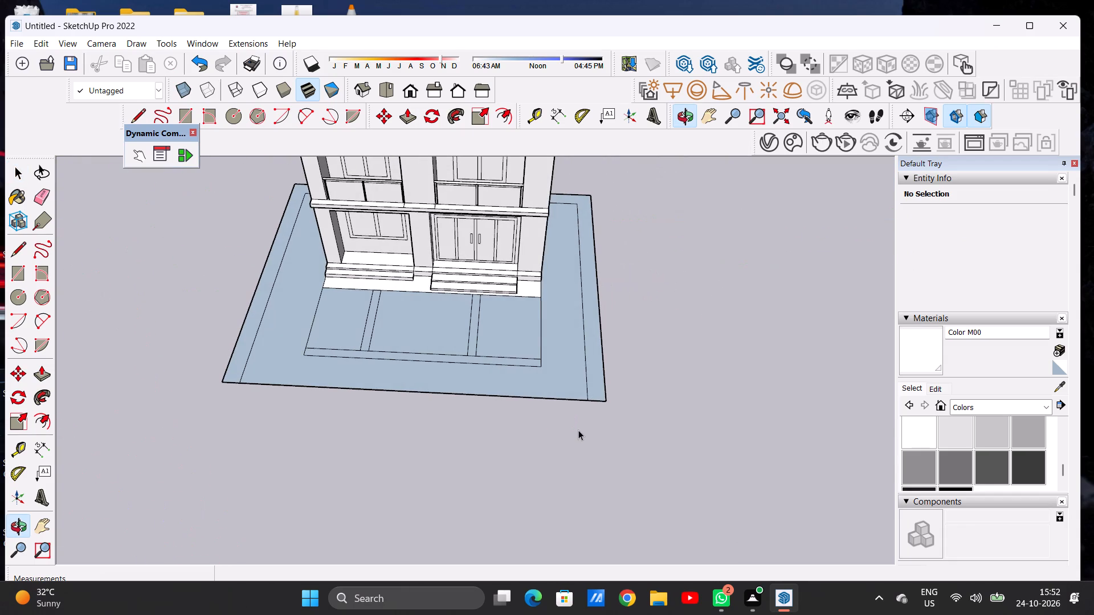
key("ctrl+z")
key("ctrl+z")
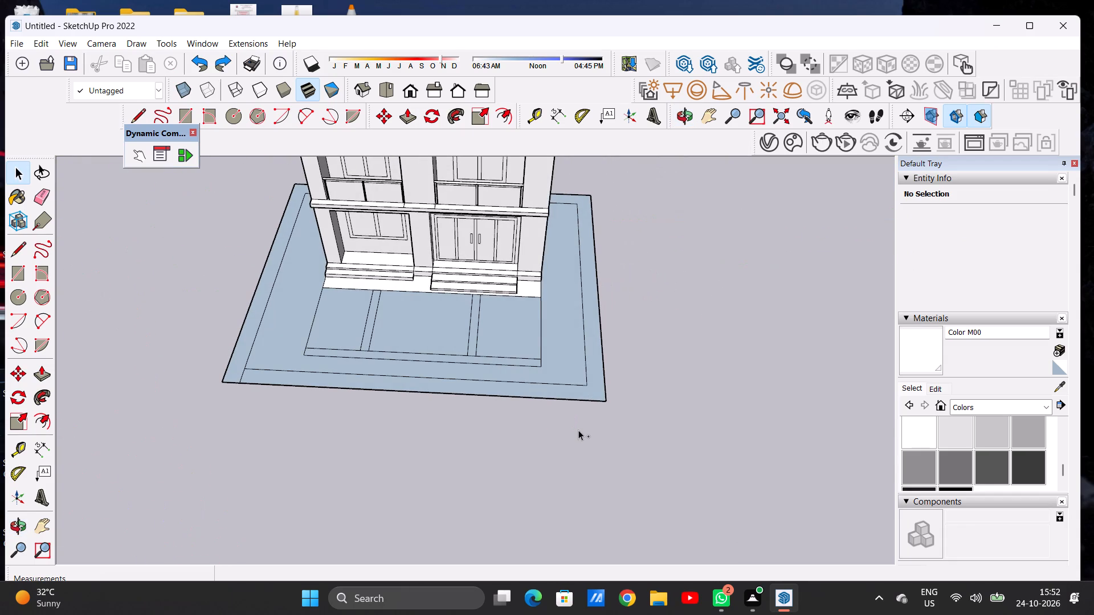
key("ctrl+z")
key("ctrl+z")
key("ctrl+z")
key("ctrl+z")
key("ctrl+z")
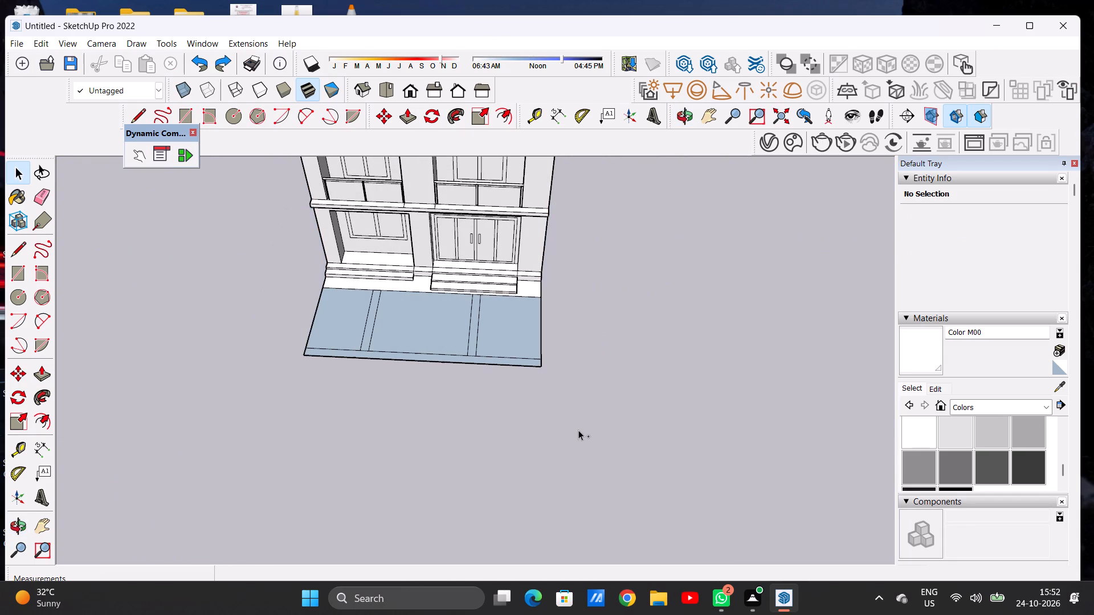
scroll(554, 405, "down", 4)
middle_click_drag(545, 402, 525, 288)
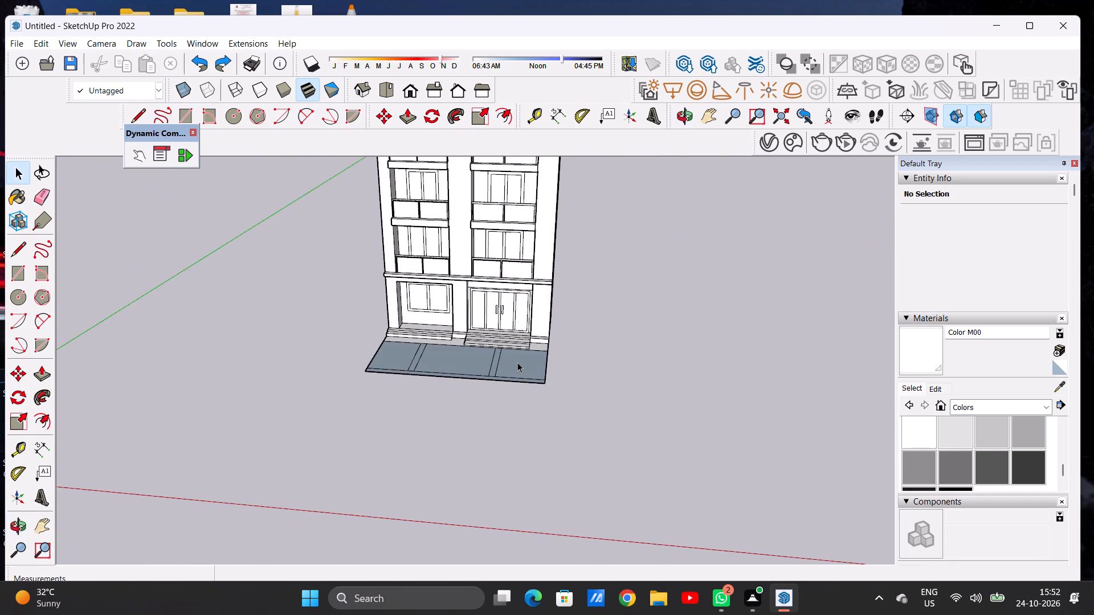
Examine the hotel's divided front ground and entrance steps from several angles and distances.
scroll(517, 362, "up", 6)
scroll(500, 370, "down", 11)
middle_click_drag(590, 350, 329, 436)
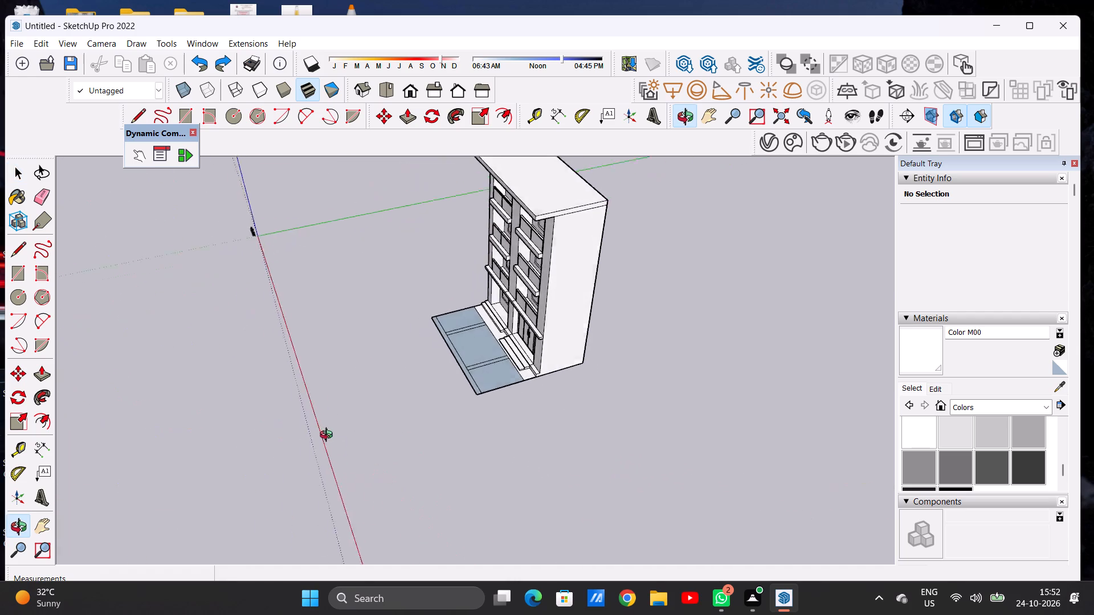
middle_click_drag(329, 436, 627, 474)
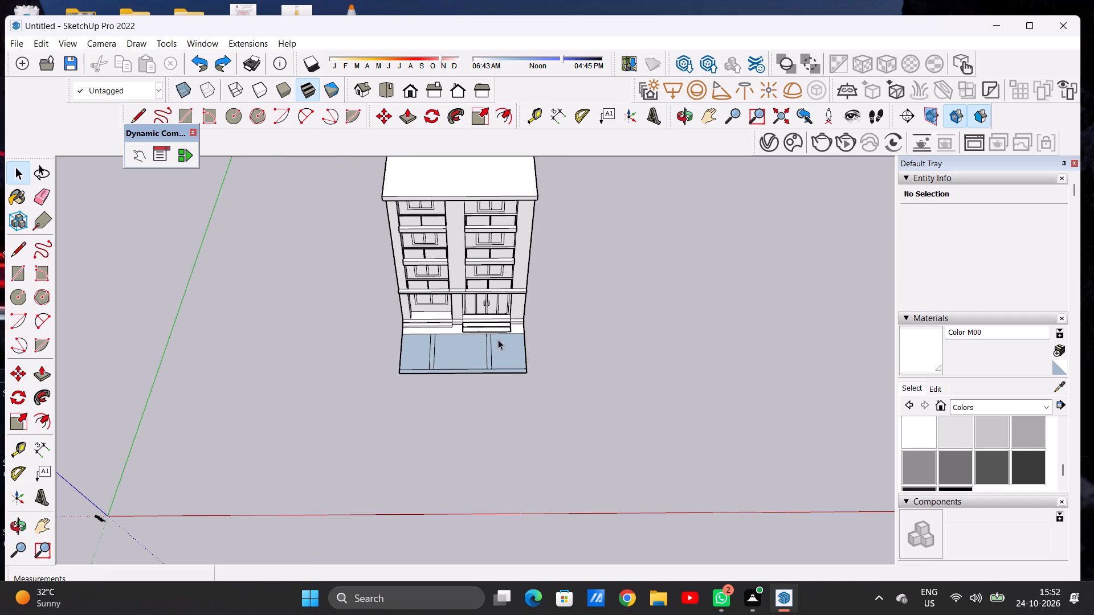
scroll(528, 351, "up", 4)
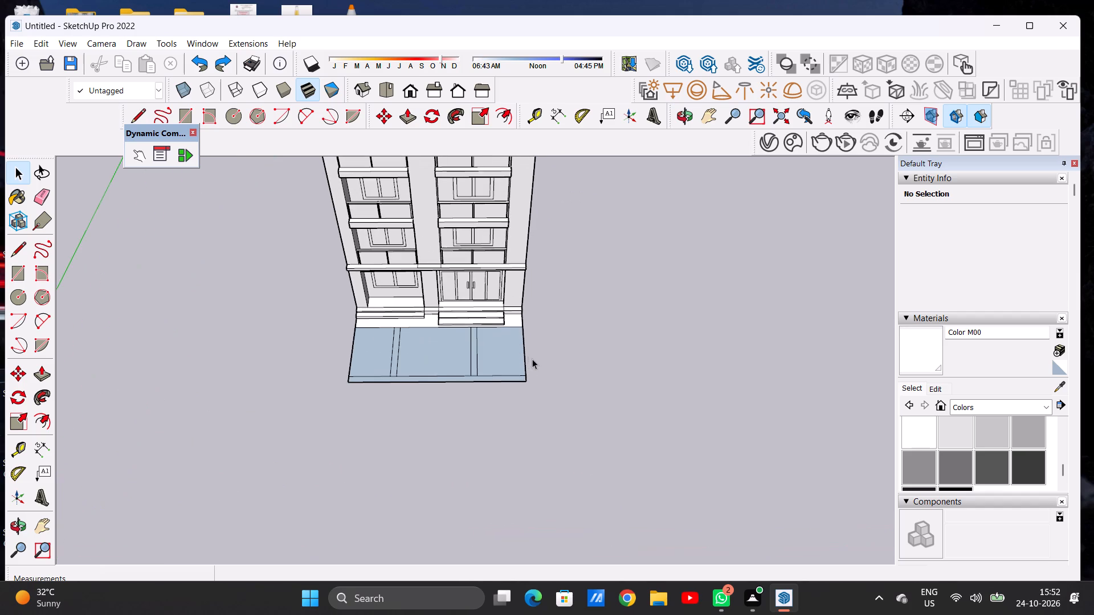
middle_click_drag(498, 308, 448, 240)
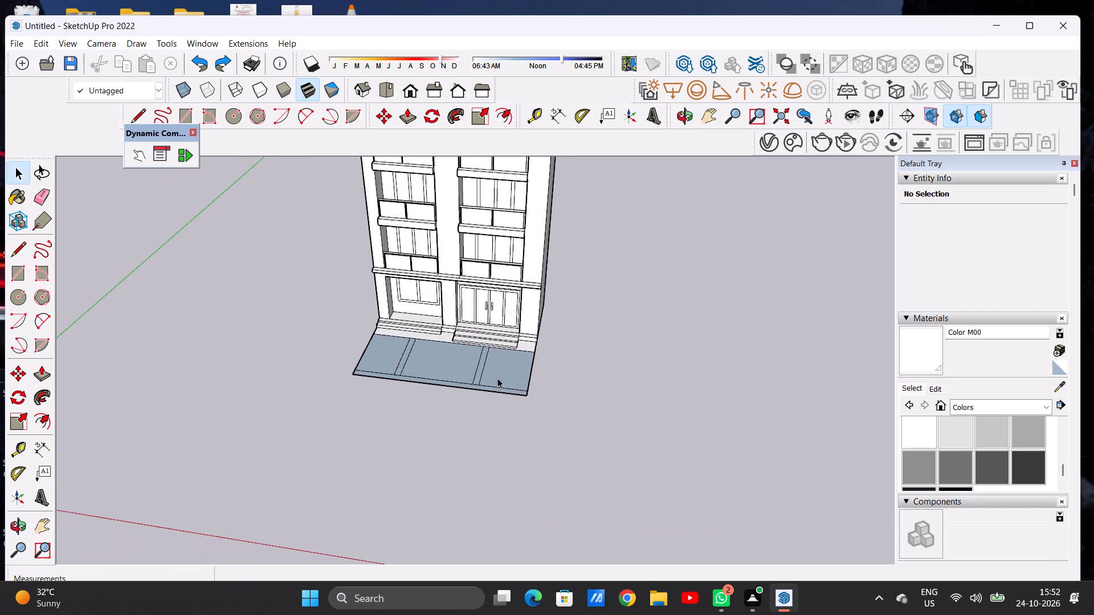
scroll(510, 400, "up", 8)
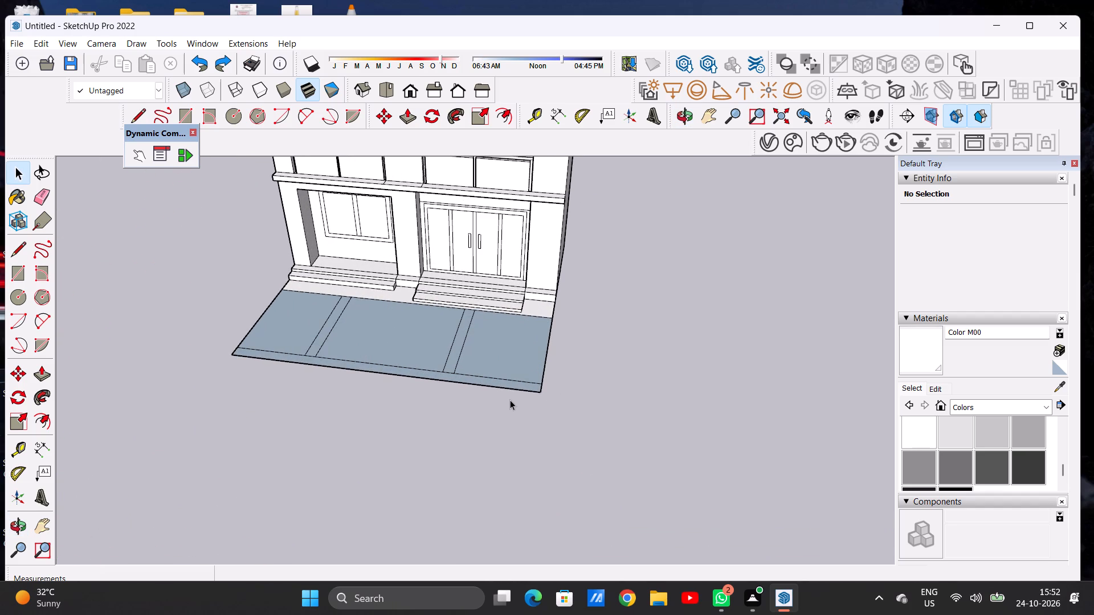
middle_click_drag(508, 402, 475, 333)
scroll(520, 333, "up", 6)
middle_click_drag(558, 321, 508, 339)
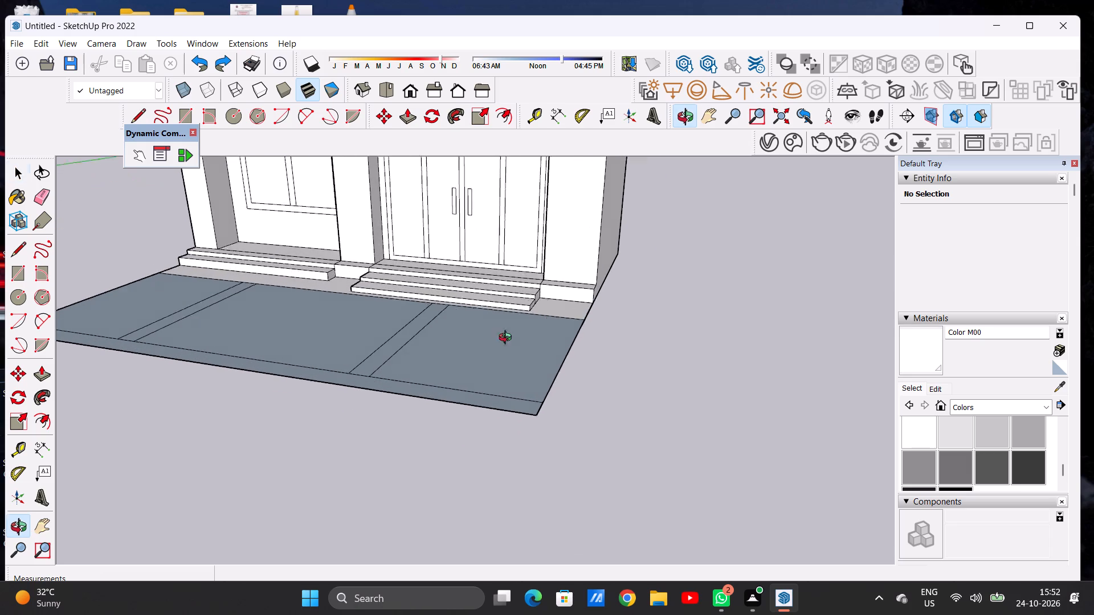
middle_click_drag(508, 339, 615, 403)
scroll(615, 403, "up", 1)
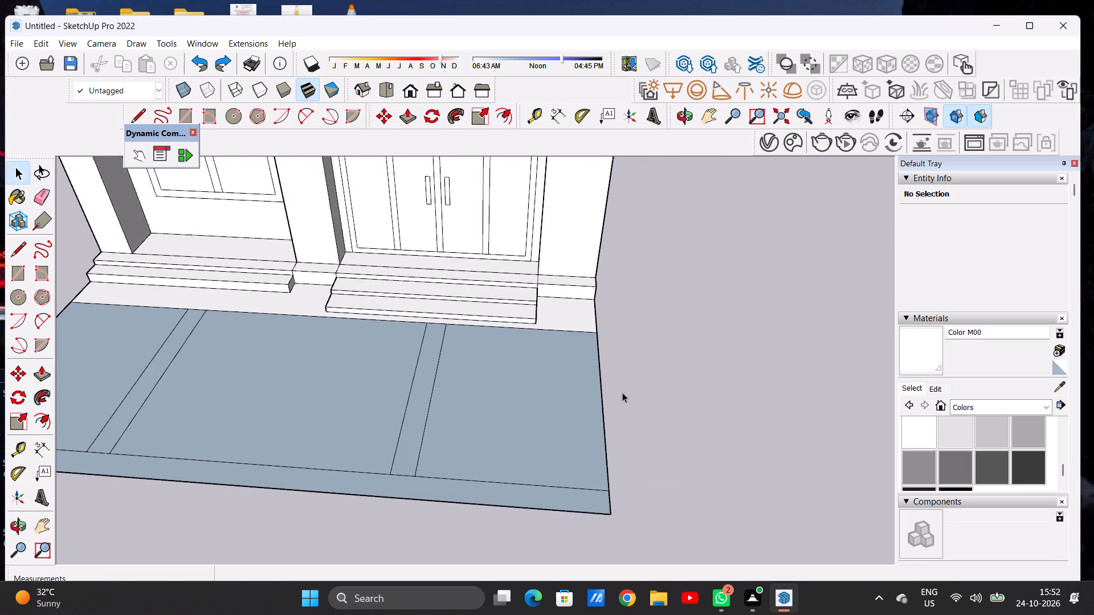
scroll(622, 392, "down", 18)
middle_click_drag(509, 357, 525, 448)
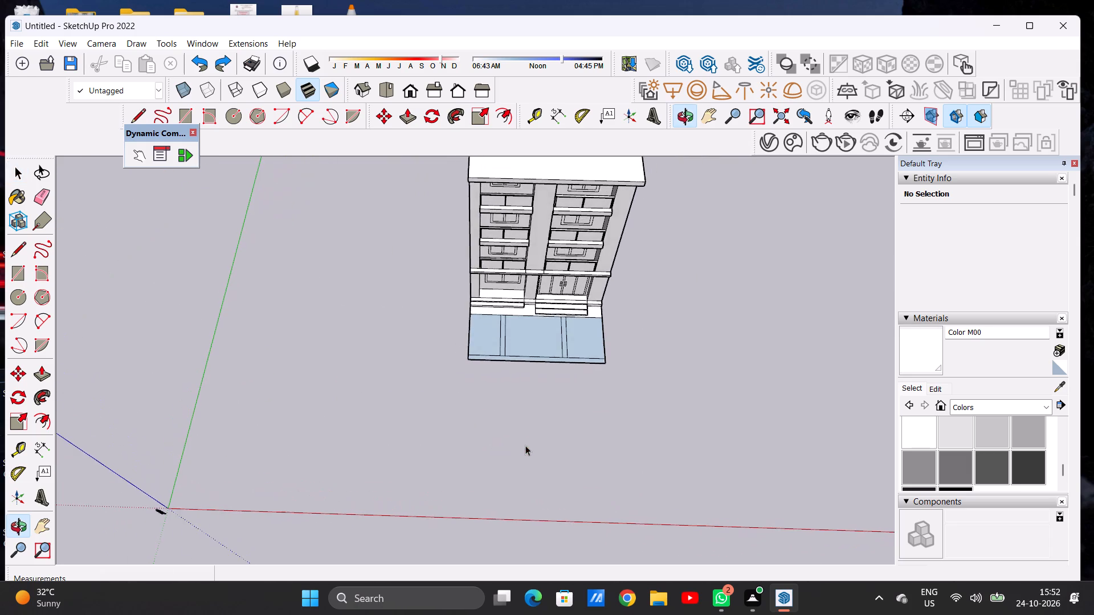
scroll(556, 347, "up", 1)
scroll(556, 347, "down", 1)
scroll(556, 347, "up", 5)
scroll(373, 423, "down", 5)
scroll(519, 332, "up", 5)
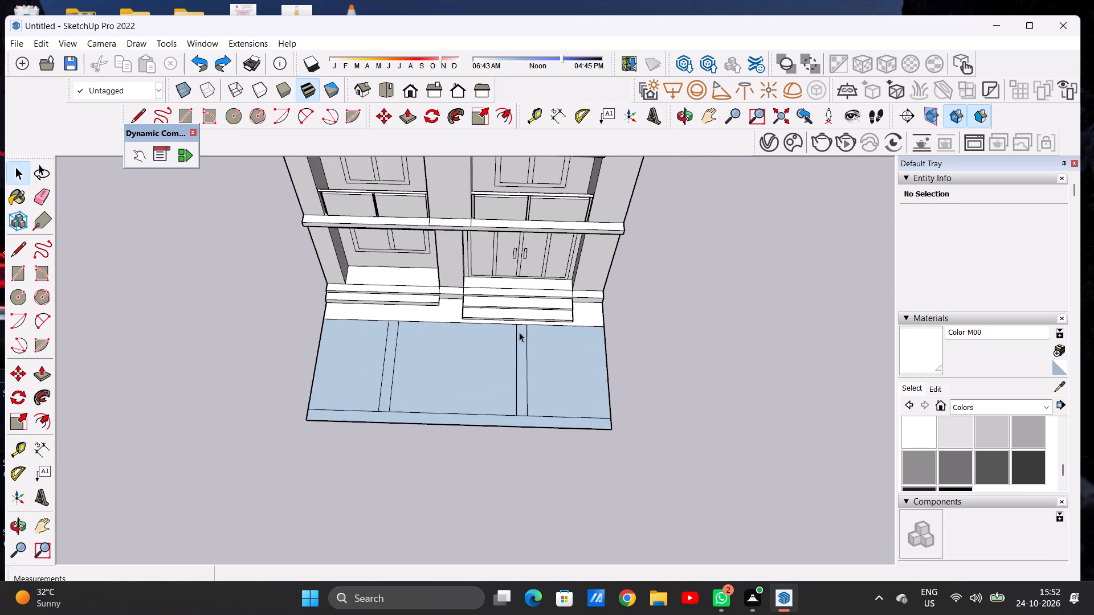
middle_click_drag(530, 386, 528, 330)
scroll(524, 387, "up", 3)
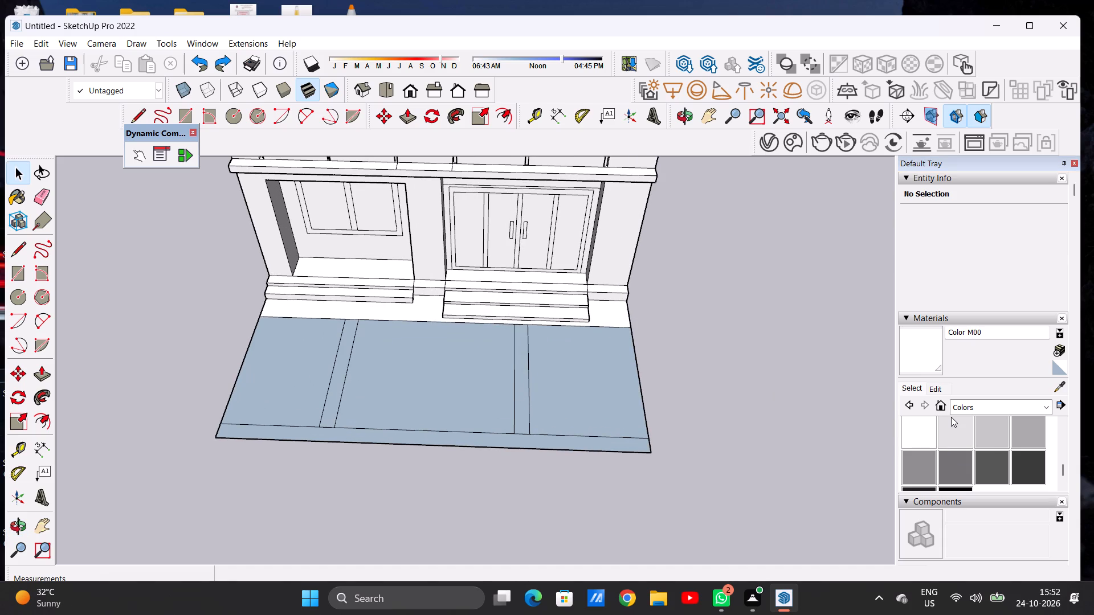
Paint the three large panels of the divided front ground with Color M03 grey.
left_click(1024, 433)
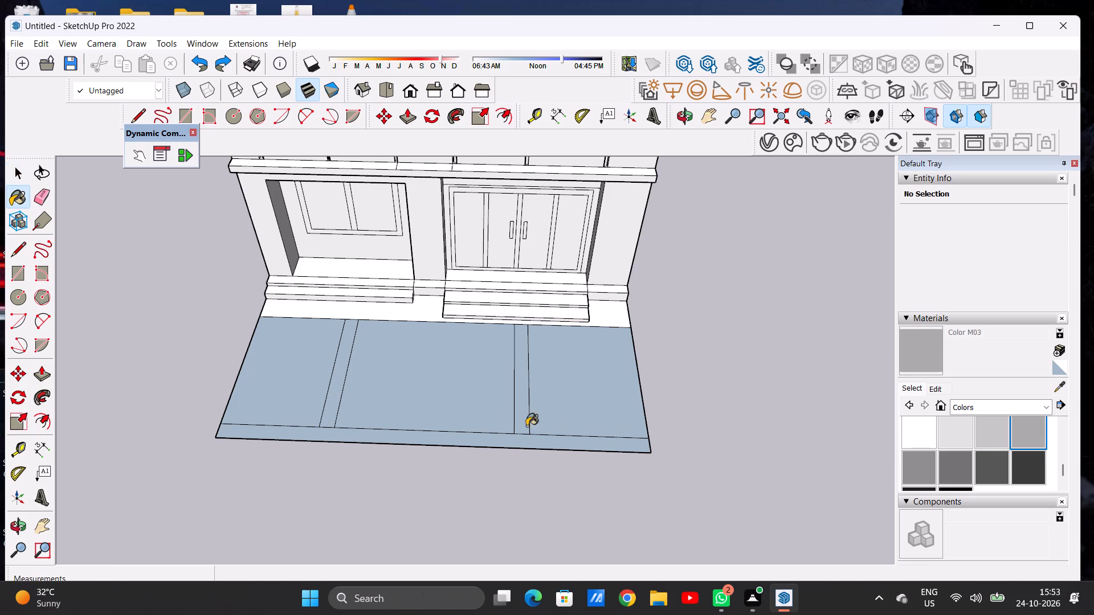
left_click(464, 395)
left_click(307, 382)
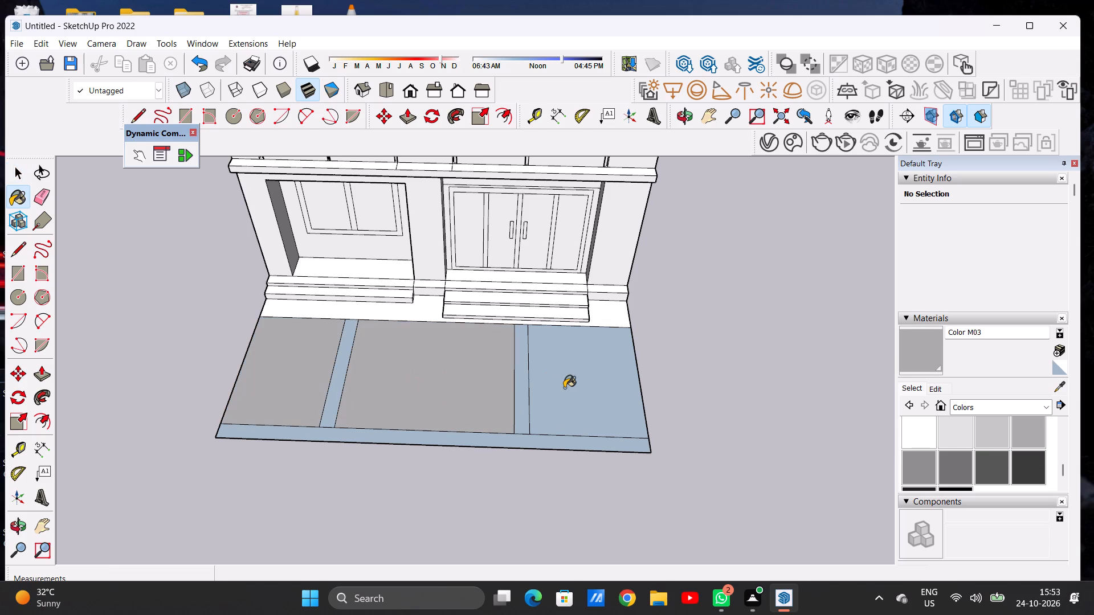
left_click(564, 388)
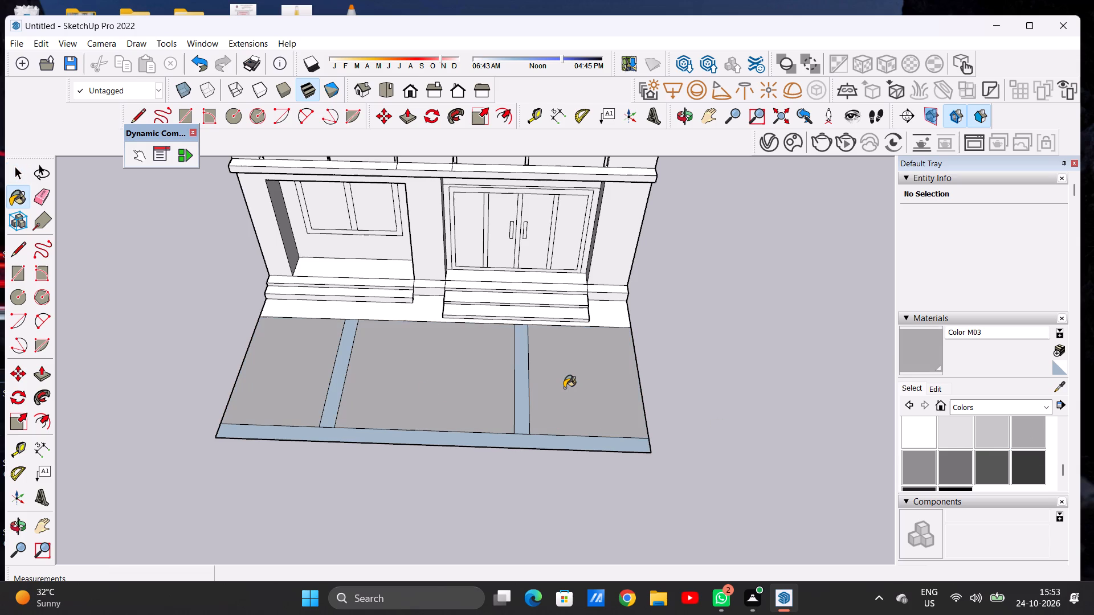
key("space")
Paint the front border strip and the two dividing strips of the front ground white with Color M00.
scroll(463, 400, "up", 9)
scroll(463, 400, "down", 9)
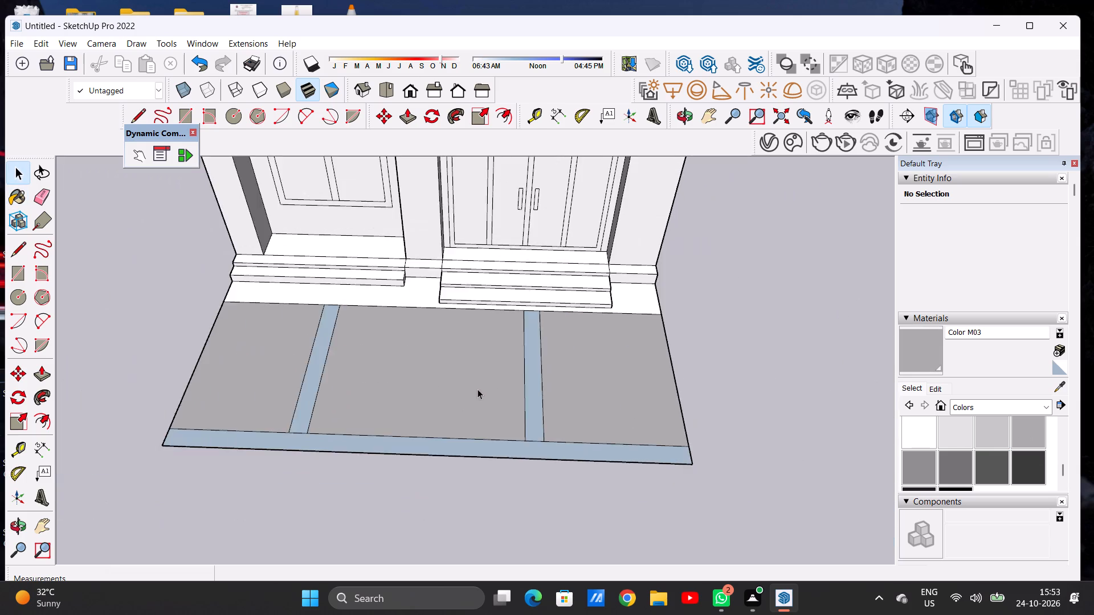
scroll(477, 389, "down", 4)
left_click(926, 429)
scroll(382, 407, "up", 3)
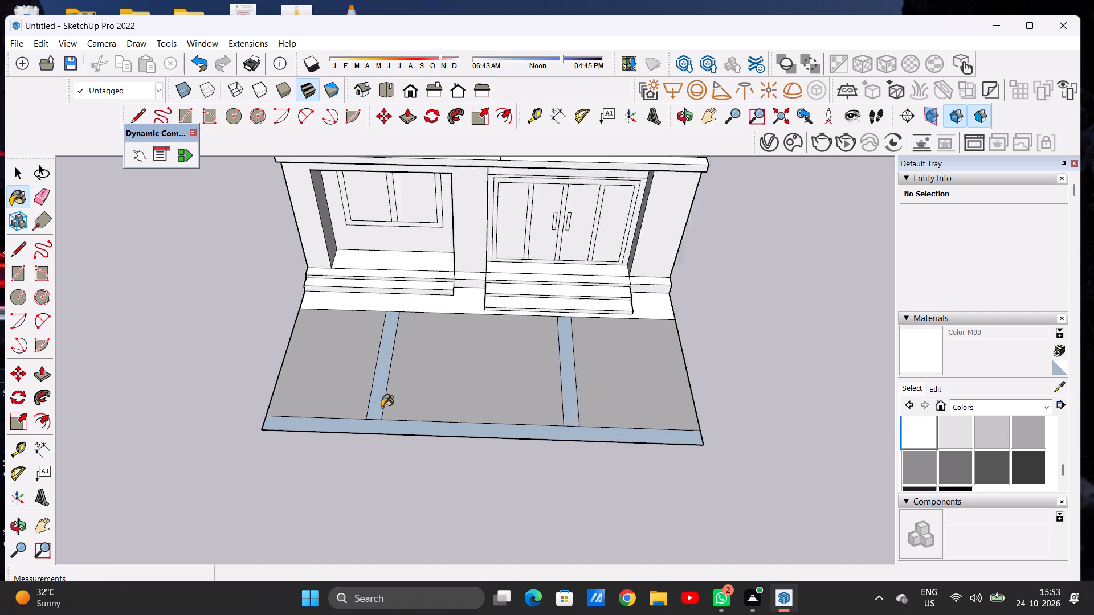
scroll(382, 407, "up", 5)
left_click(374, 438)
left_click(369, 415)
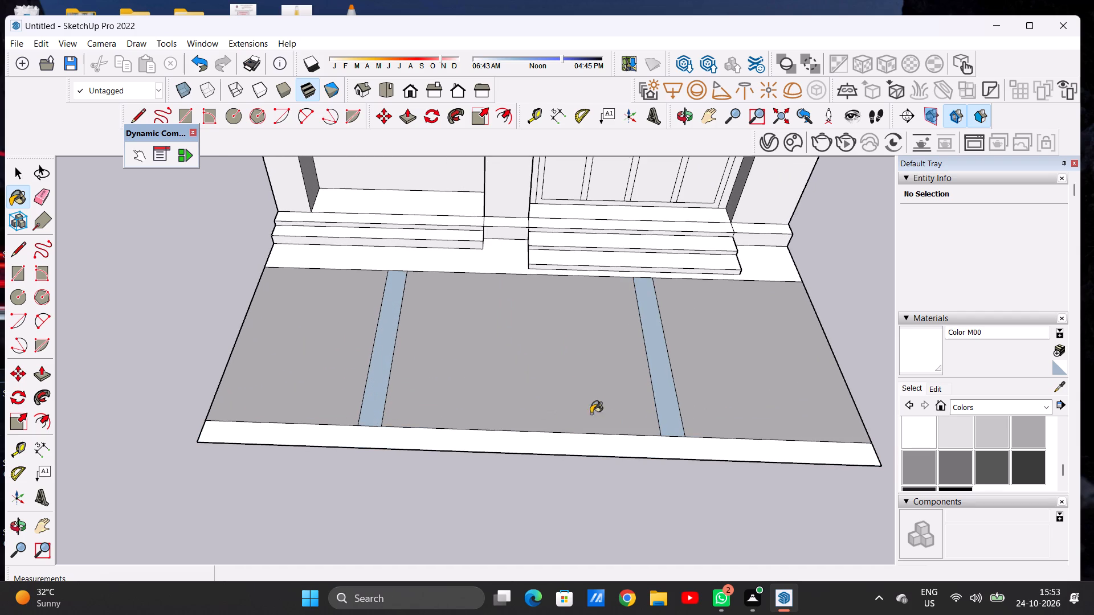
left_click(661, 404)
key("space")
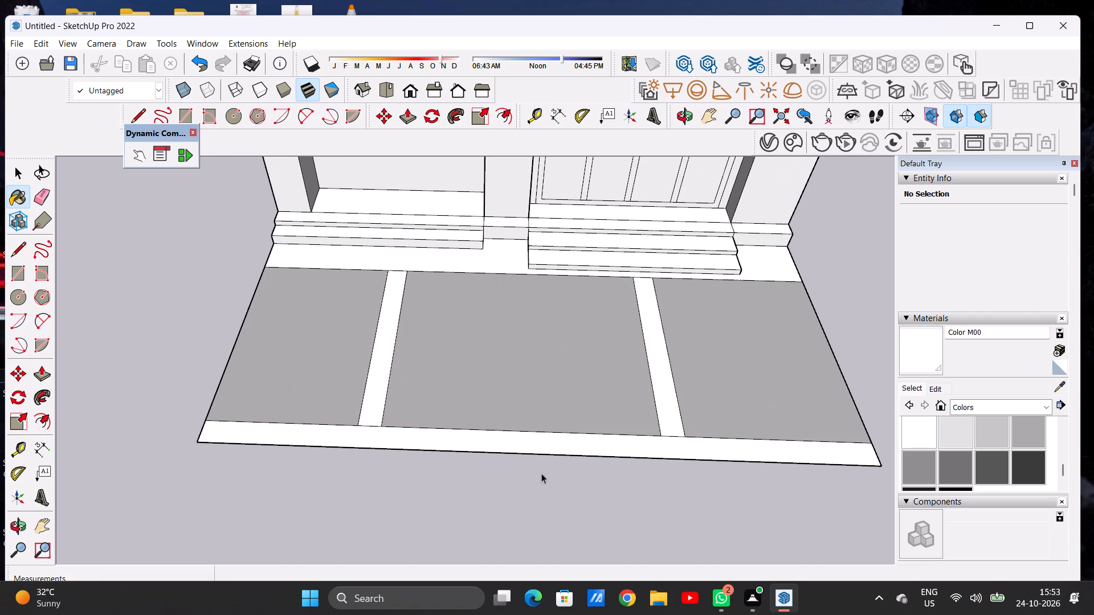
Repaint the three large front ground panels with the darker grey Color M04.
scroll(532, 482, "down", 9)
scroll(489, 442, "down", 6)
scroll(495, 409, "up", 2)
scroll(495, 409, "down", 2)
scroll(495, 409, "up", 3)
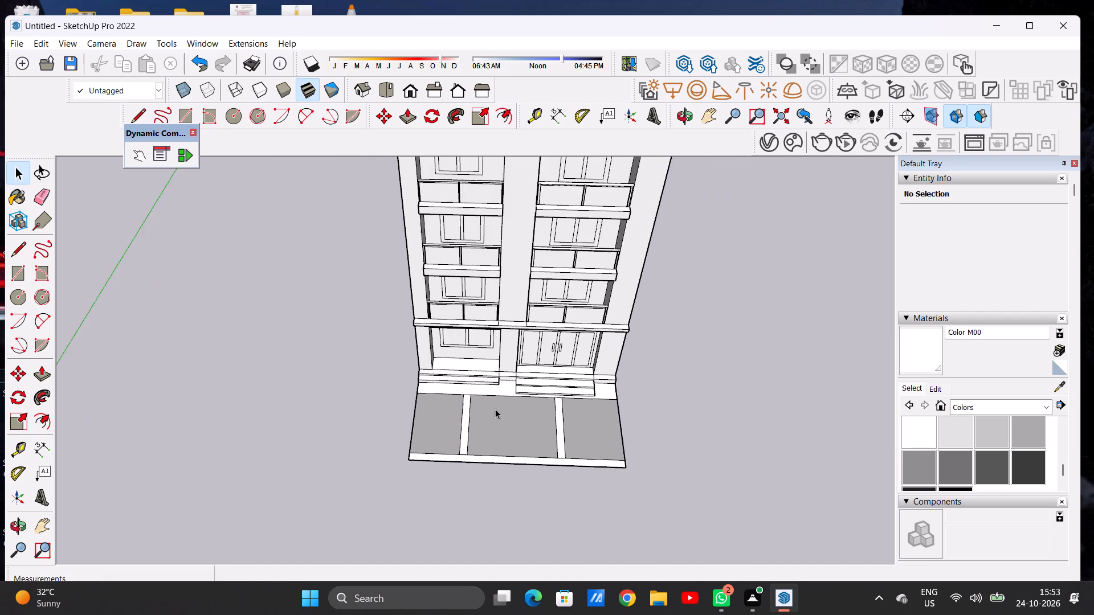
scroll(495, 409, "up", 6)
middle_click_drag(615, 448, 602, 452)
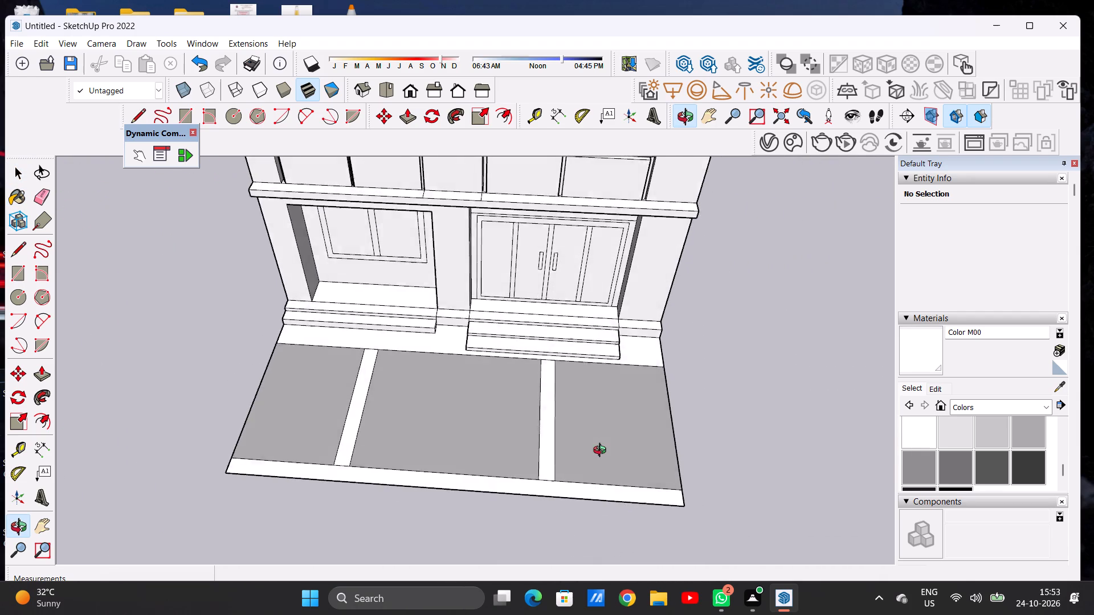
middle_click_drag(602, 452, 602, 462)
scroll(637, 448, "up", 5)
left_click(917, 465)
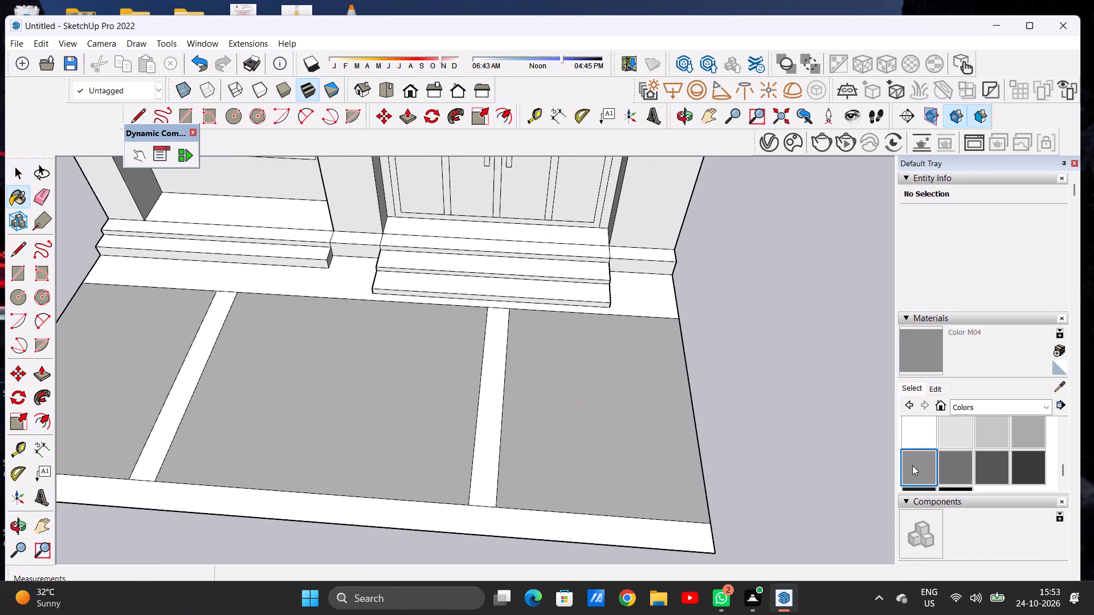
left_click(582, 465)
left_click(462, 450)
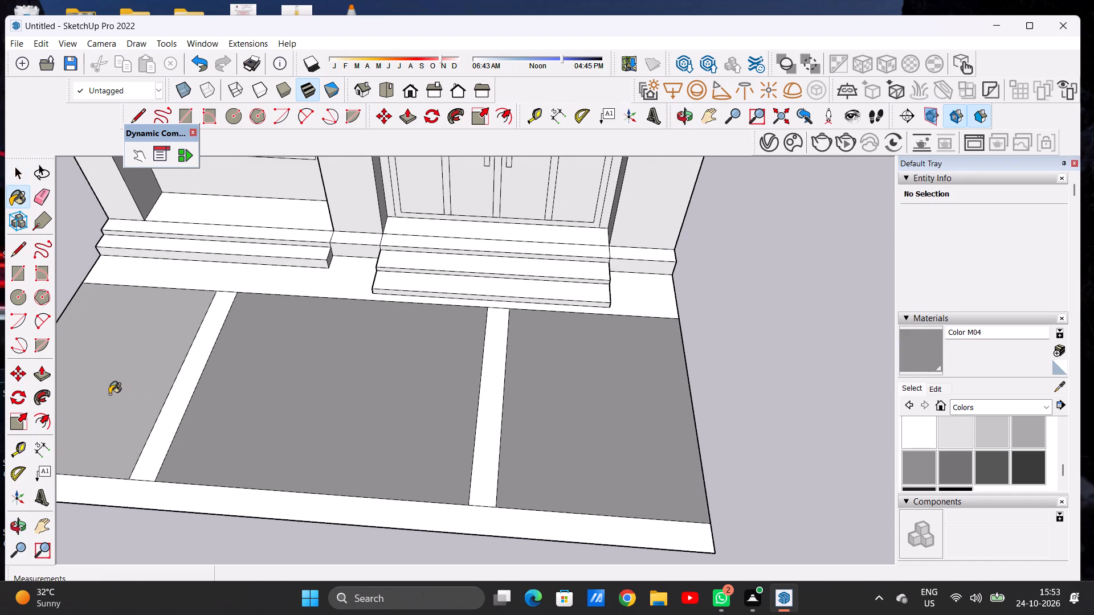
left_click(109, 394)
key("space")
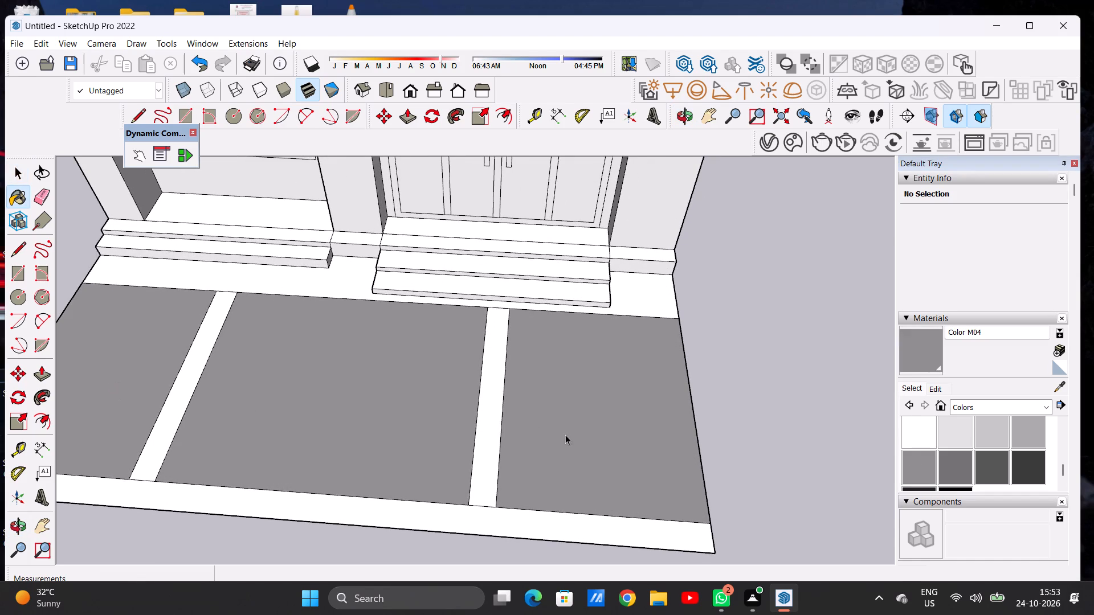
Draw a large ground rectangle enclosing the whole building and its front paving, with a margin on all sides.
scroll(578, 443, "down", 14)
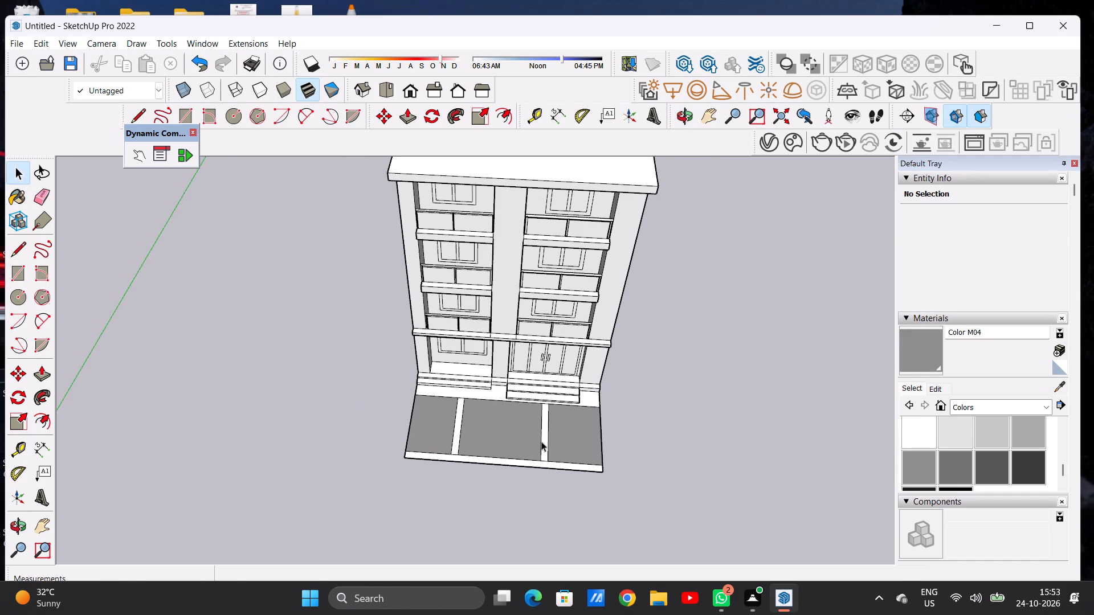
middle_click_drag(561, 461, 560, 341)
middle_click_drag(583, 507, 557, 265)
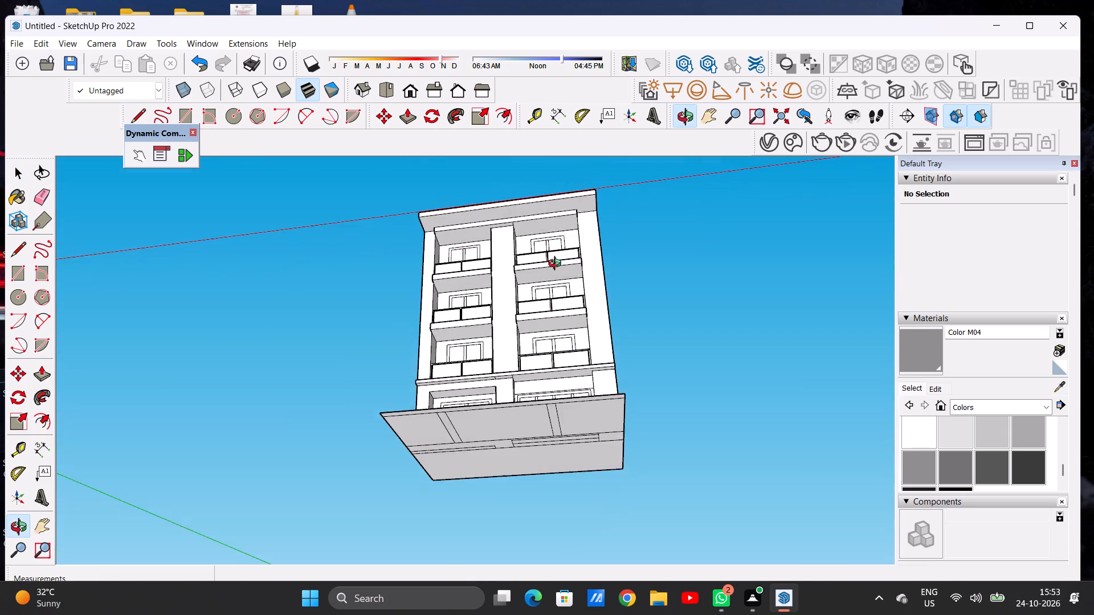
middle_click_drag(557, 265, 585, 539)
scroll(500, 405, "down", 7)
middle_click_drag(476, 326, 488, 498)
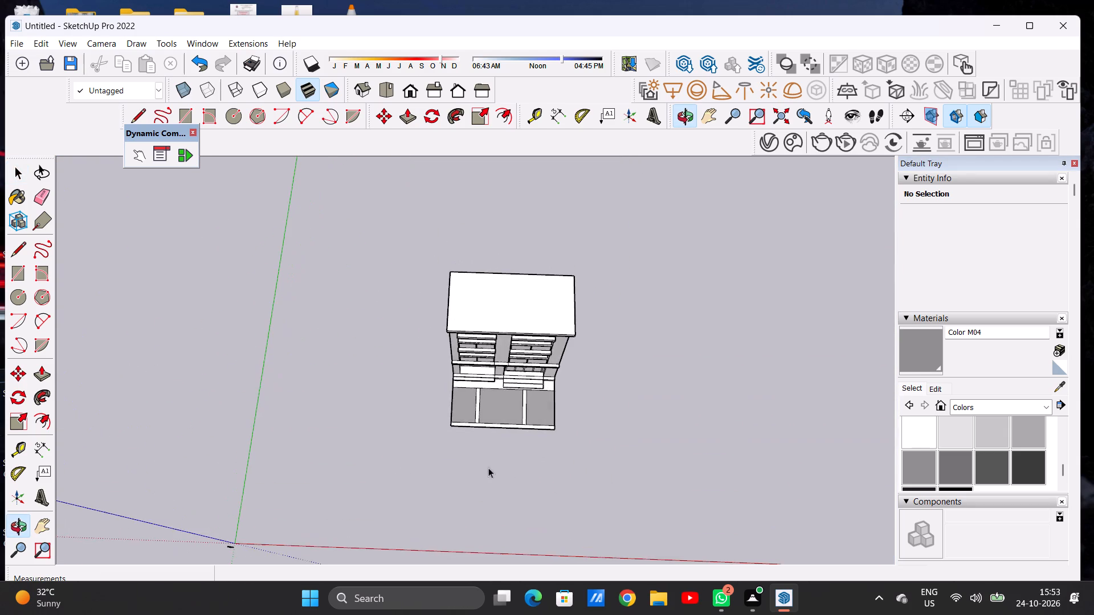
middle_click_drag(513, 346, 523, 461)
scroll(508, 347, "up", 4)
middle_click_drag(508, 335, 511, 366)
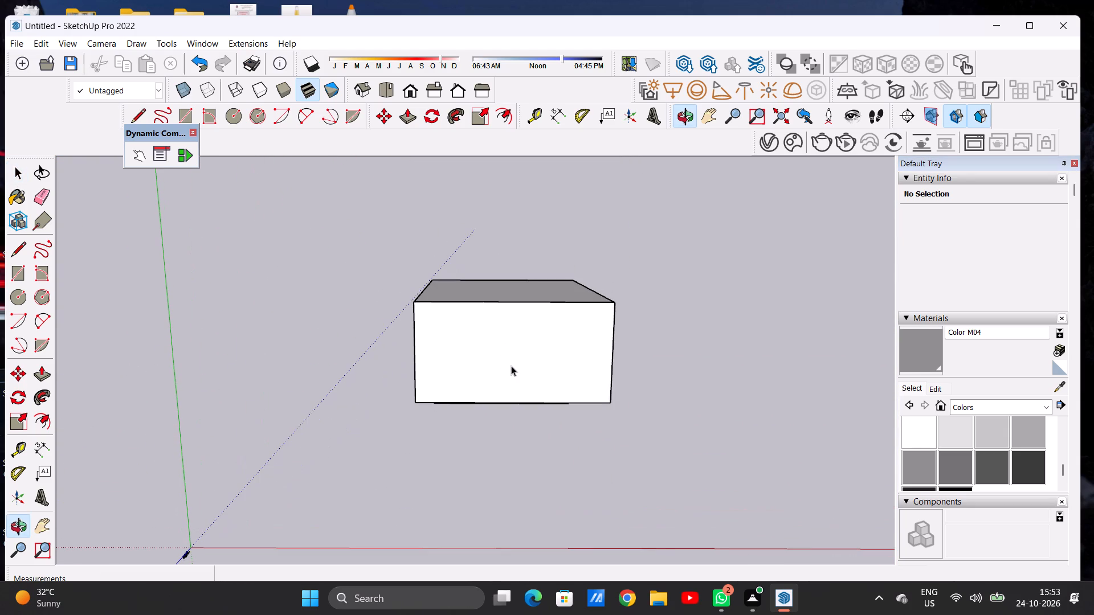
left_click(184, 113)
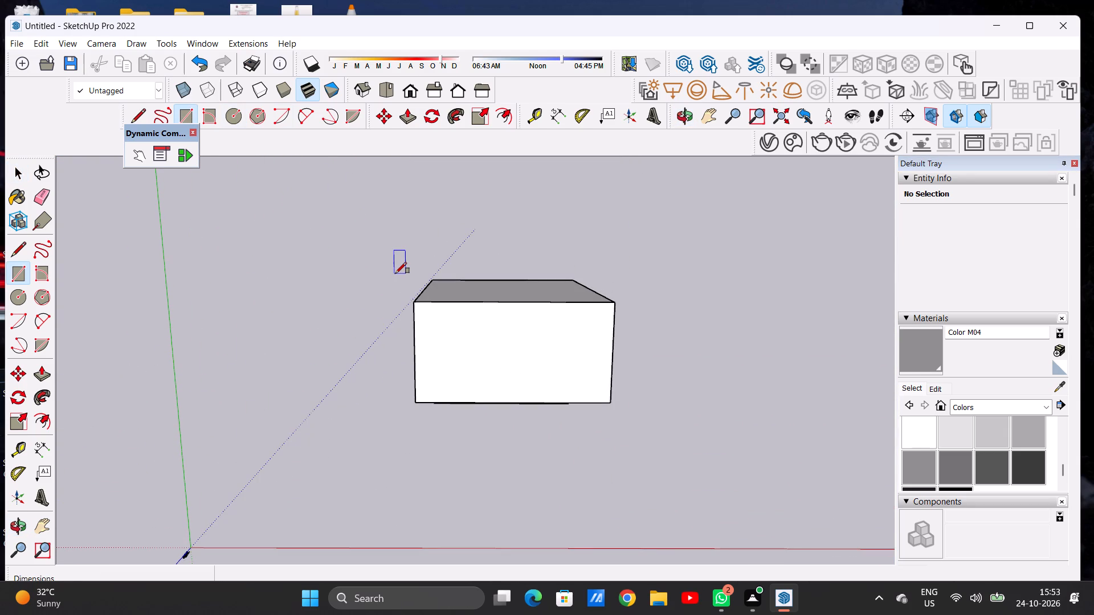
left_click(397, 262)
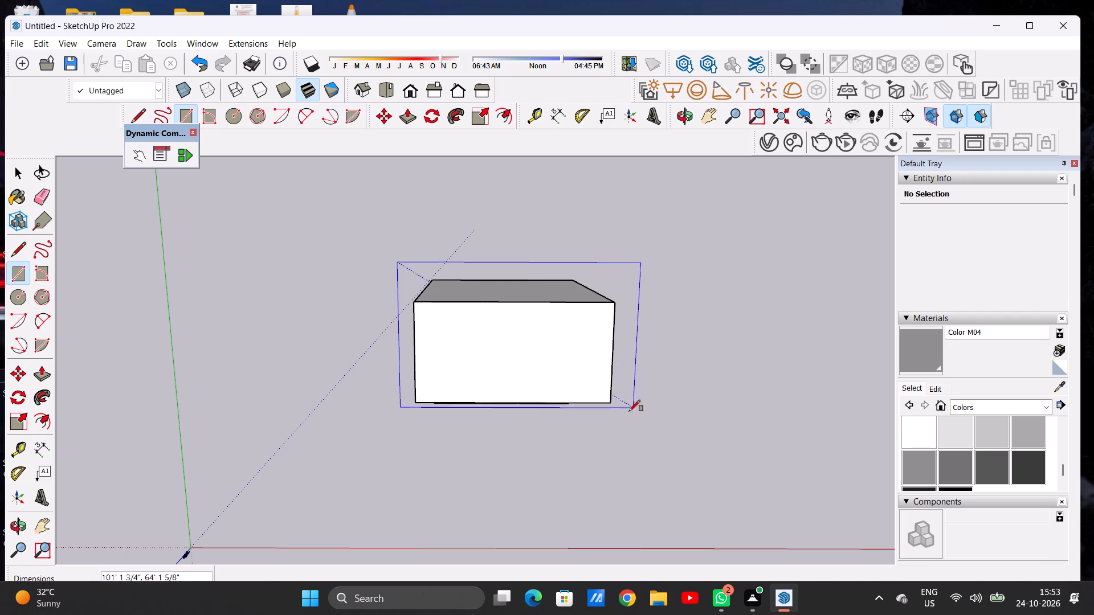
left_click(627, 424)
key("space")
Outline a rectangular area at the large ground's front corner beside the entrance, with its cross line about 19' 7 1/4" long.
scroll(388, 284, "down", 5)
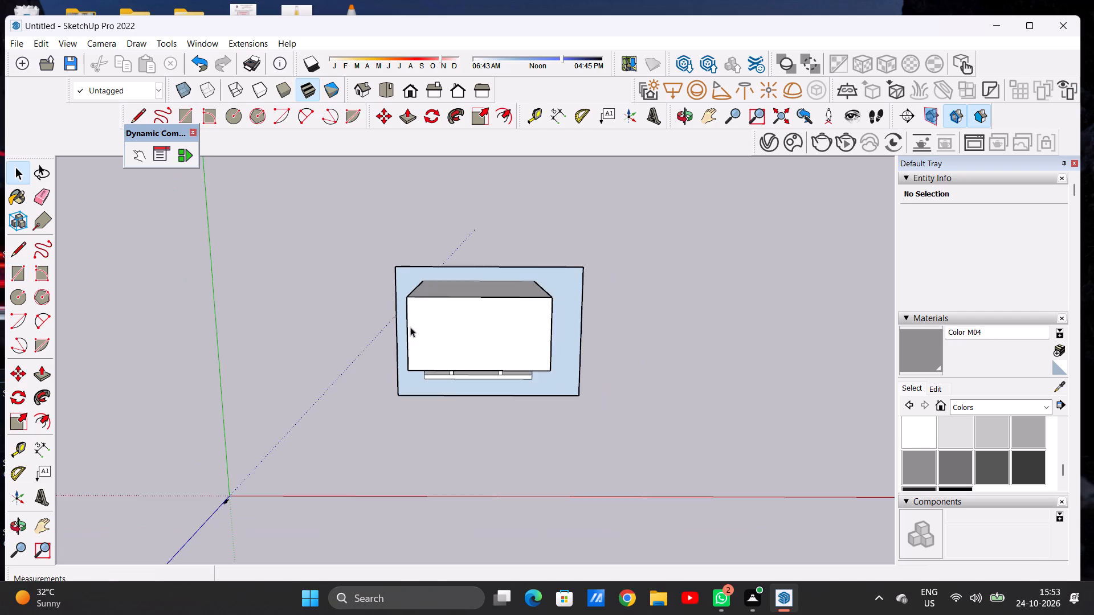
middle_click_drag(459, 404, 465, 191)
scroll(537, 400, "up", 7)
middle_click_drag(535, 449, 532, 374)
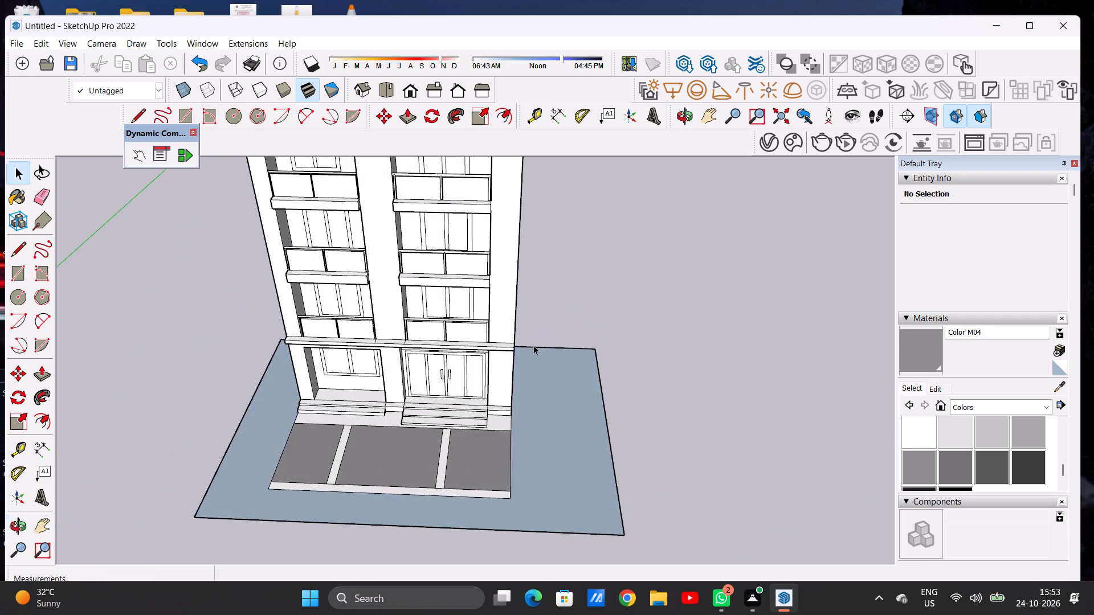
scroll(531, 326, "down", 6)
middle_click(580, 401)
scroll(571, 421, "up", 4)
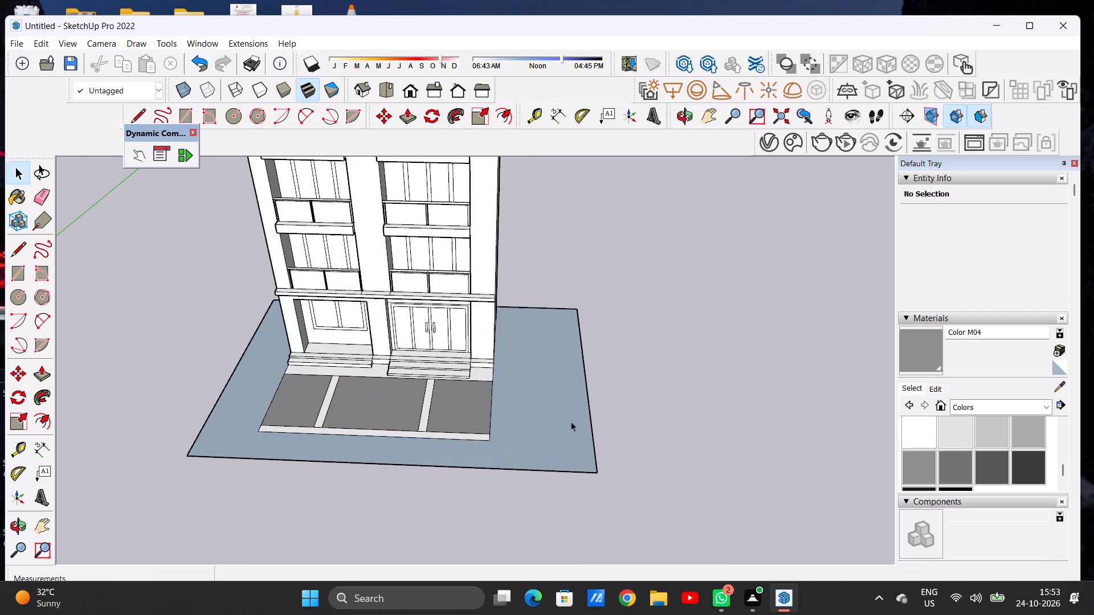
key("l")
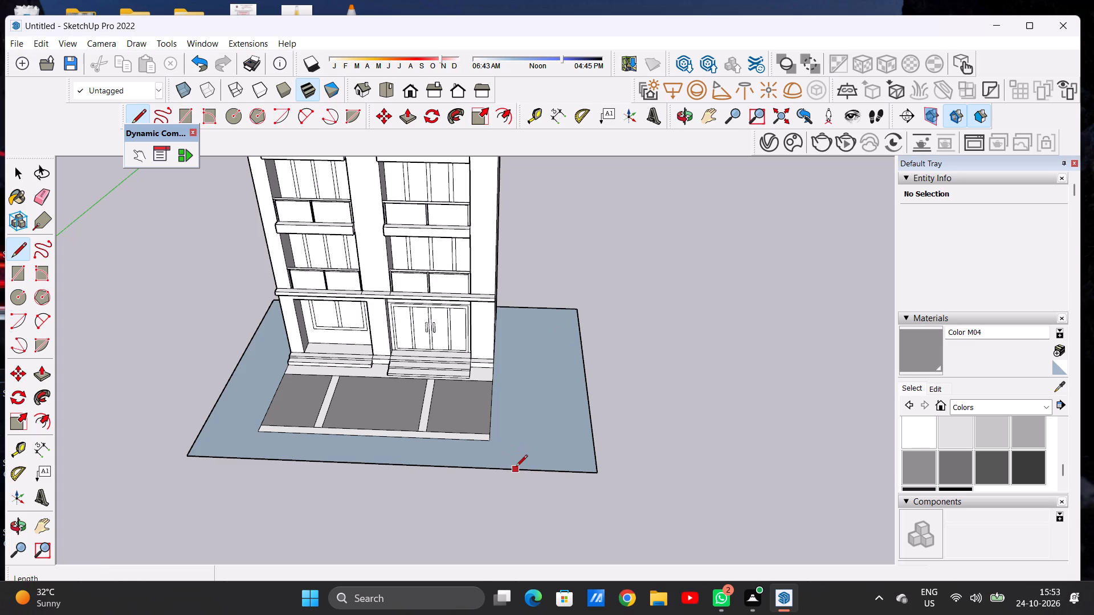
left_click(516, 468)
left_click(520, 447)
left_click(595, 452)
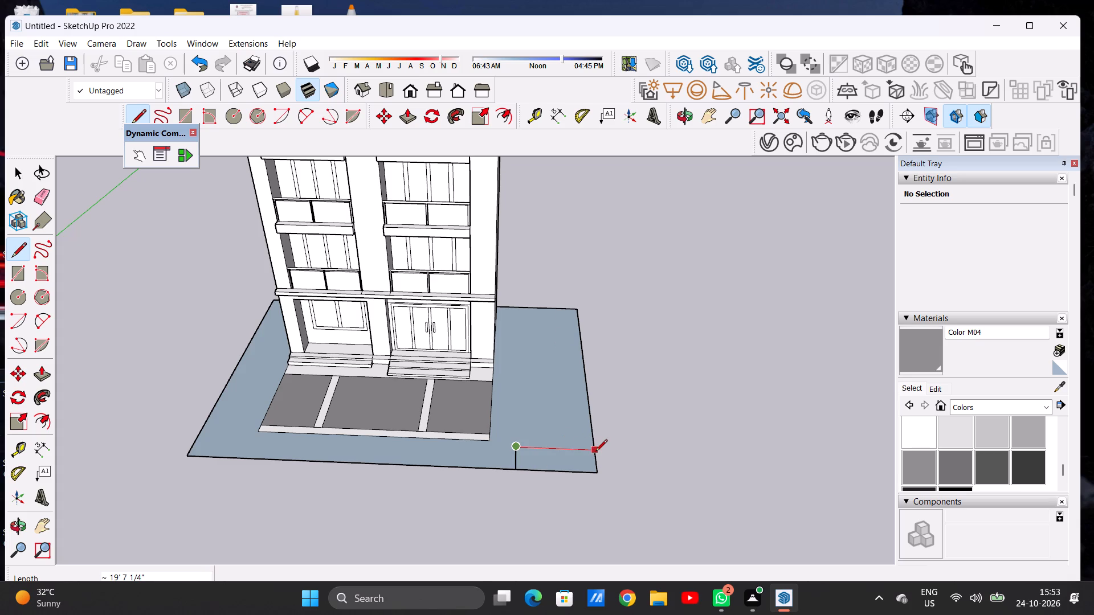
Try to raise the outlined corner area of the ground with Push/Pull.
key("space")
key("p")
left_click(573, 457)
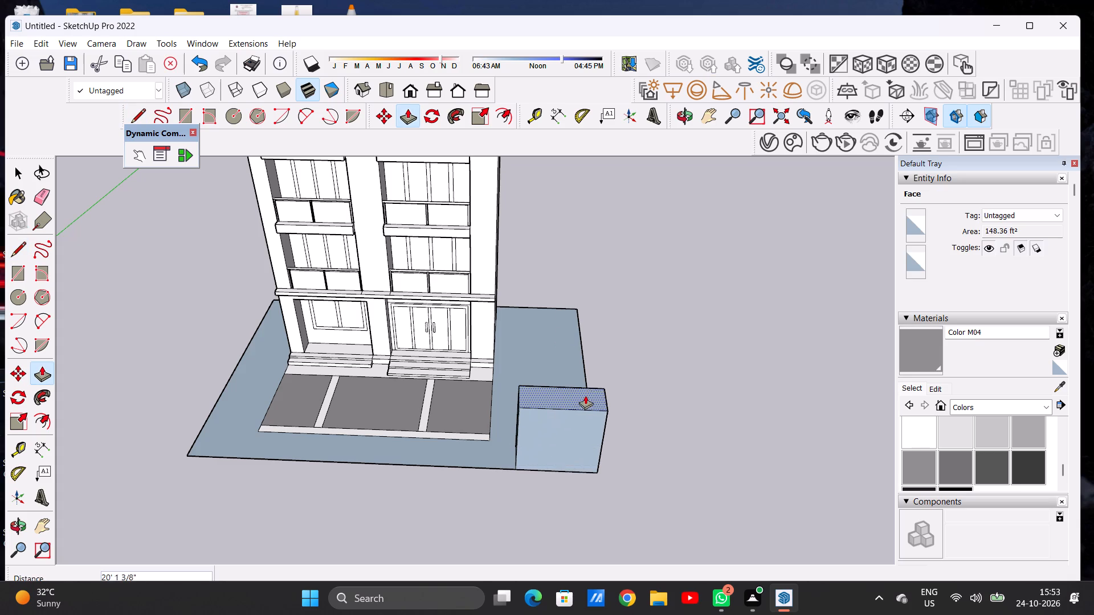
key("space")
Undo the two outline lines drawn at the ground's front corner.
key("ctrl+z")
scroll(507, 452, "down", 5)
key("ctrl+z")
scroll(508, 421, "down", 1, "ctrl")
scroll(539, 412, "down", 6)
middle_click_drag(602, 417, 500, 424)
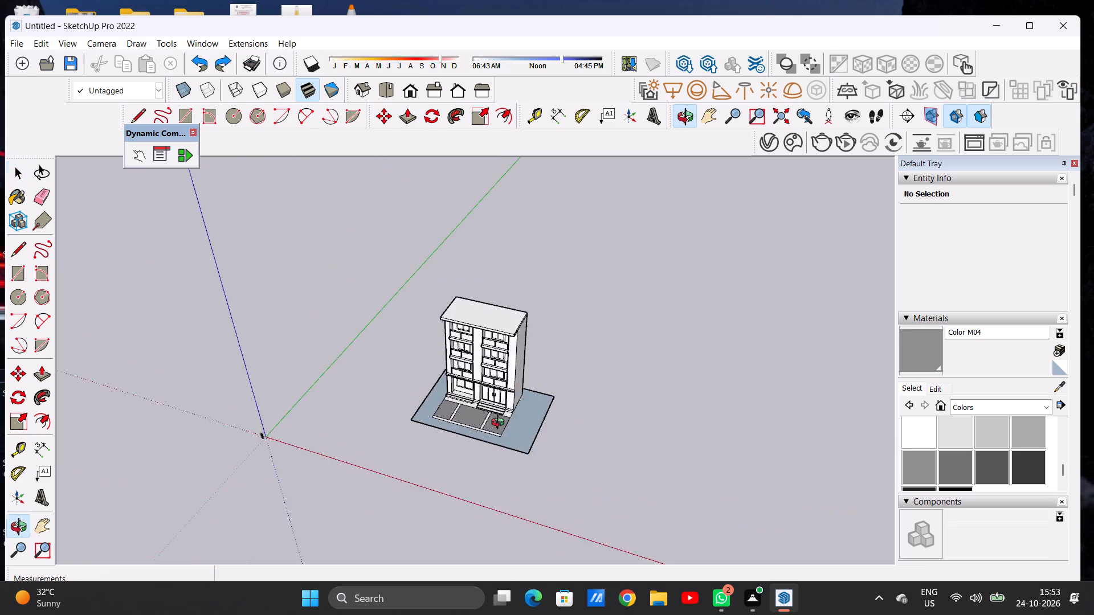
Draw a line across the large ground's entrance-side margin, parallel to the building's side wall, to mark off an outer strip.
middle_click_drag(500, 424, 256, 448)
scroll(566, 425, "up", 7)
middle_click_drag(450, 432, 378, 475)
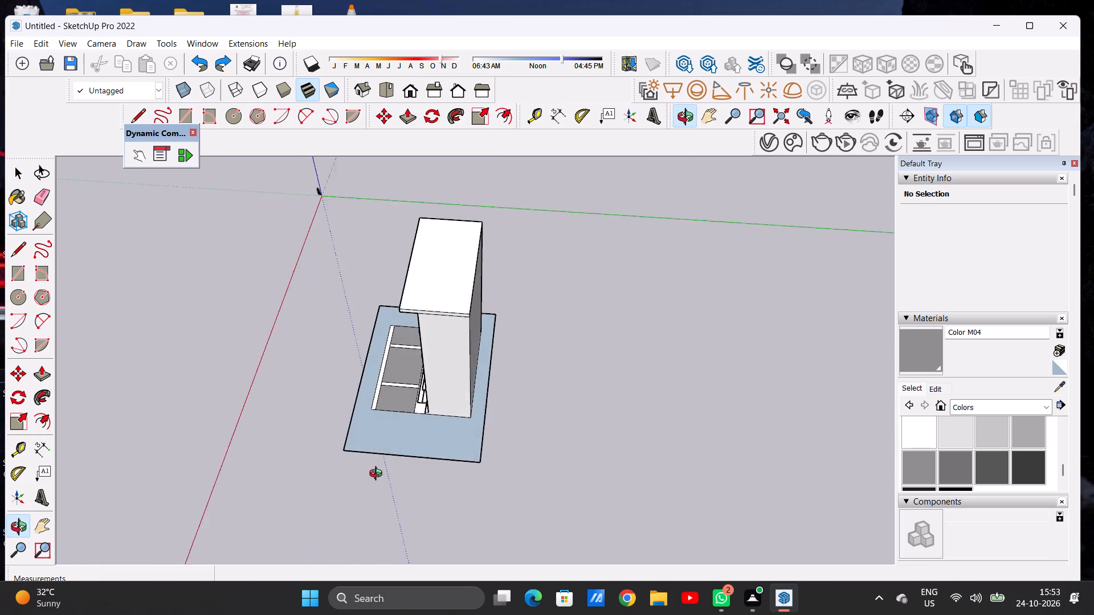
middle_click_drag(378, 475, 381, 481)
scroll(407, 450, "up", 3)
key("l")
scroll(411, 435, "up", 5)
scroll(411, 435, "down", 1)
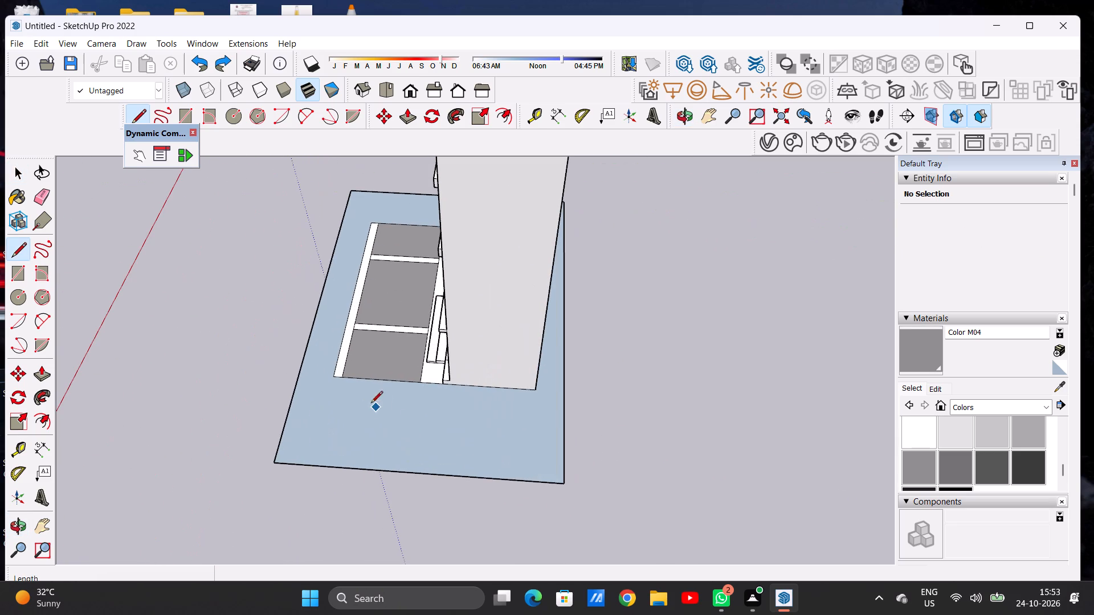
left_click(286, 421)
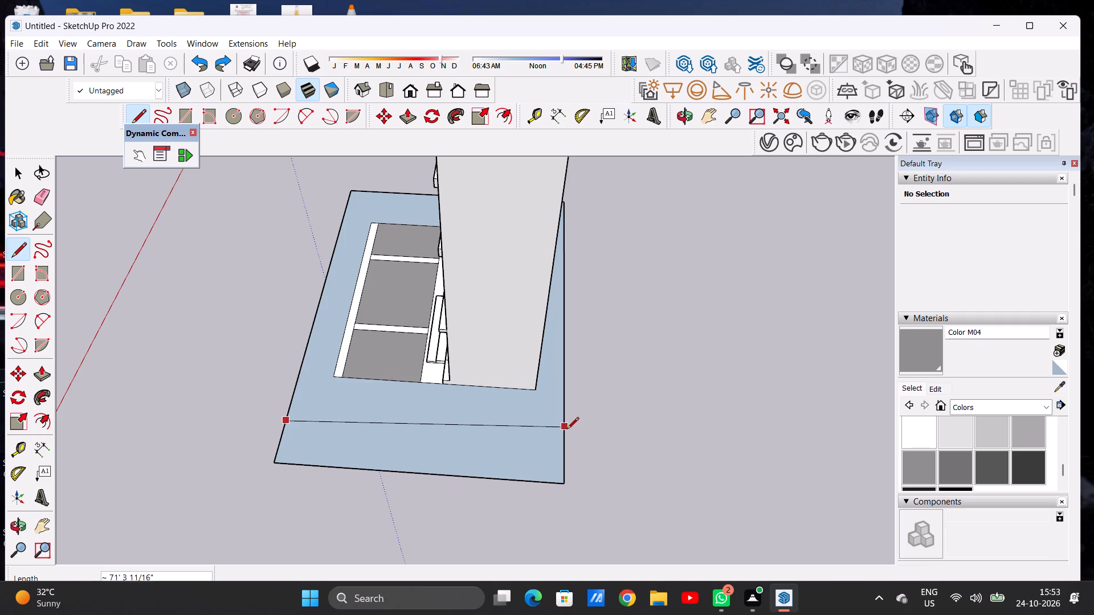
left_click(563, 441)
key("space")
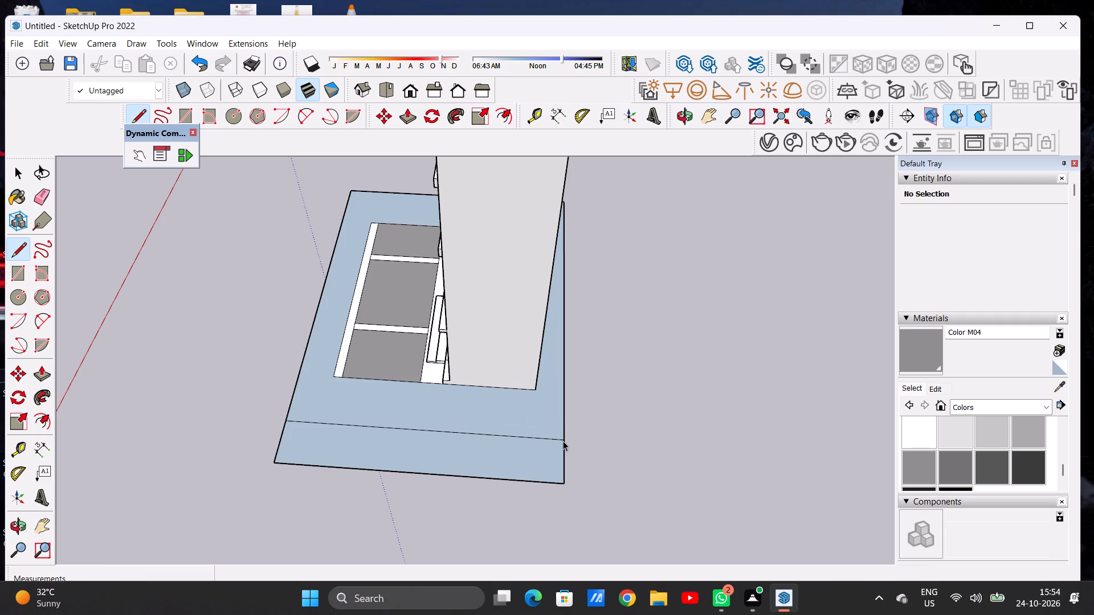
Erase the outer edges of the marked-off ground strip so the entrance-side margin ends at the new line.
key("e")
left_click(275, 462)
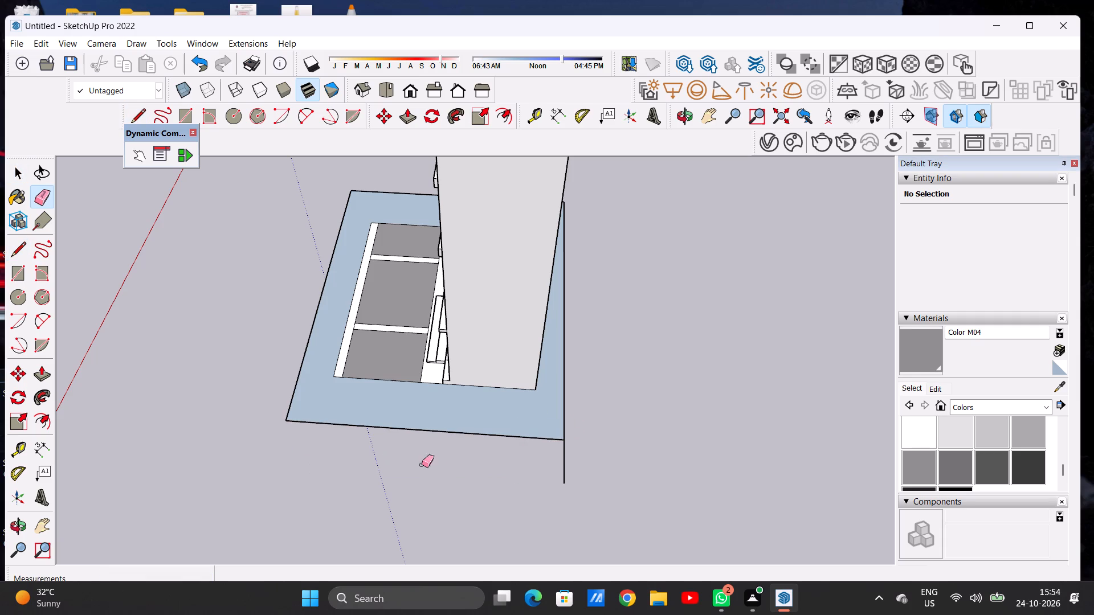
left_click_drag(550, 456, 565, 458)
key("space")
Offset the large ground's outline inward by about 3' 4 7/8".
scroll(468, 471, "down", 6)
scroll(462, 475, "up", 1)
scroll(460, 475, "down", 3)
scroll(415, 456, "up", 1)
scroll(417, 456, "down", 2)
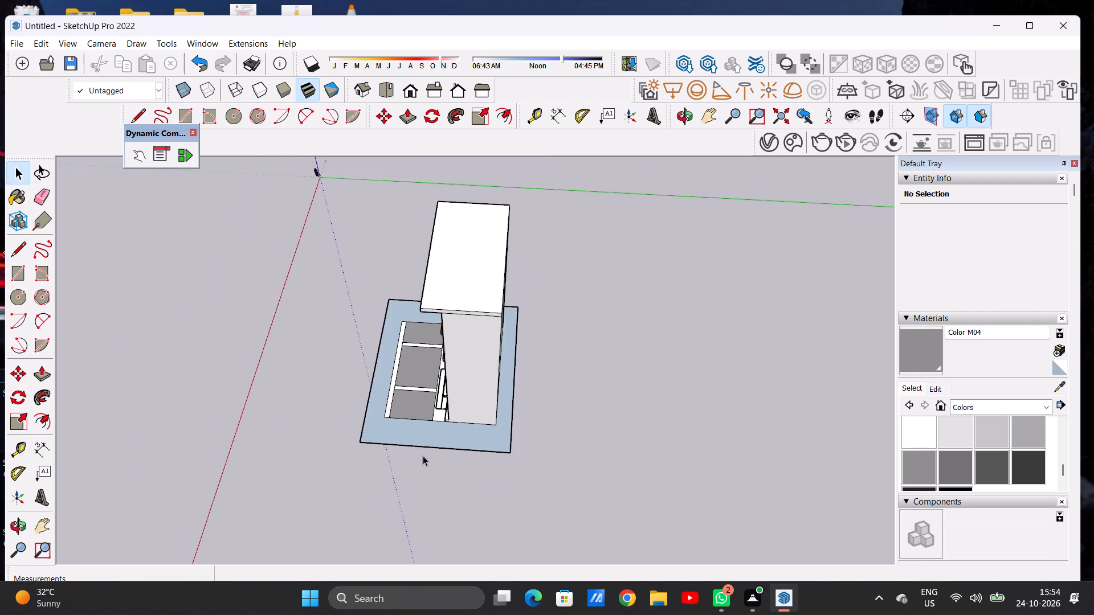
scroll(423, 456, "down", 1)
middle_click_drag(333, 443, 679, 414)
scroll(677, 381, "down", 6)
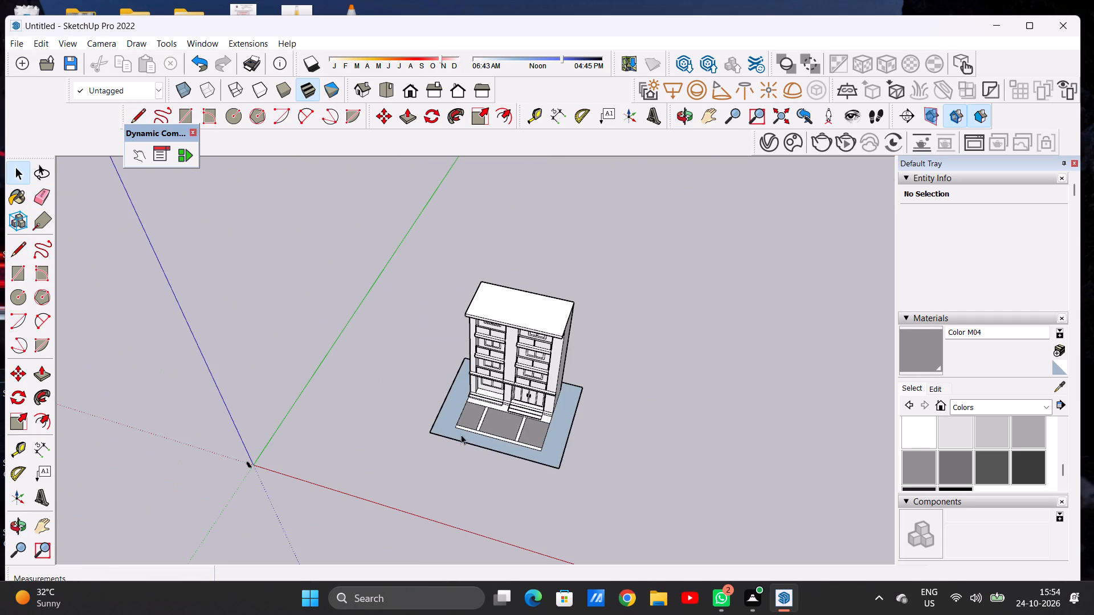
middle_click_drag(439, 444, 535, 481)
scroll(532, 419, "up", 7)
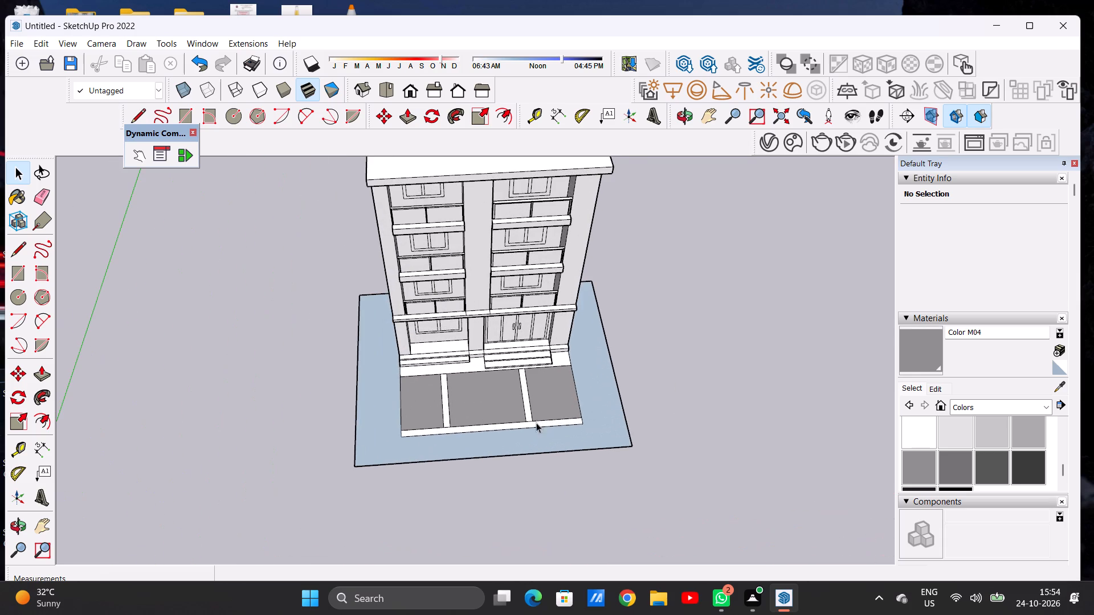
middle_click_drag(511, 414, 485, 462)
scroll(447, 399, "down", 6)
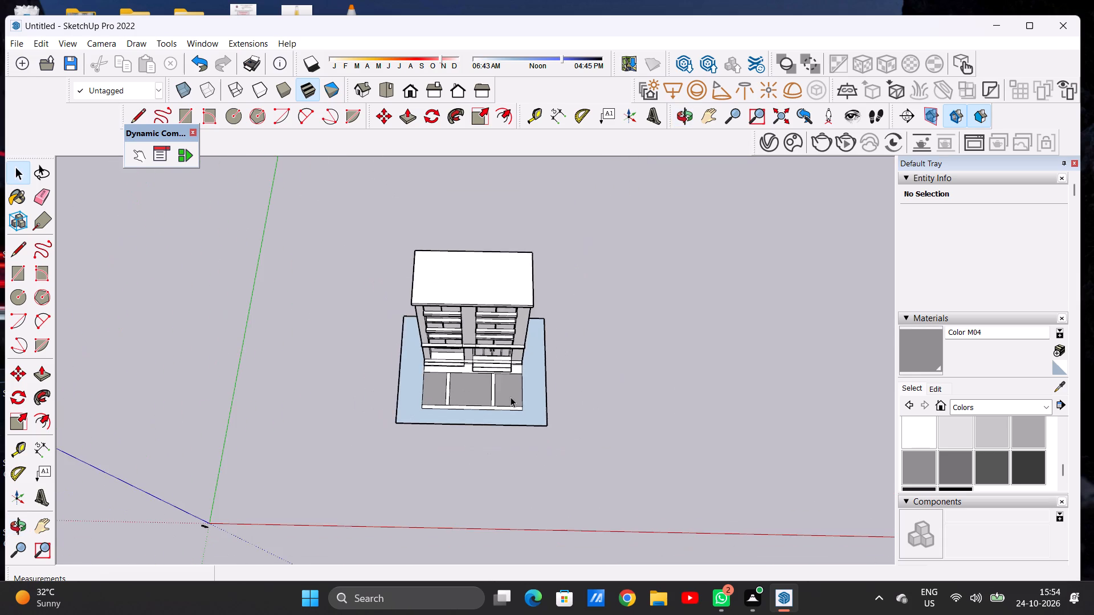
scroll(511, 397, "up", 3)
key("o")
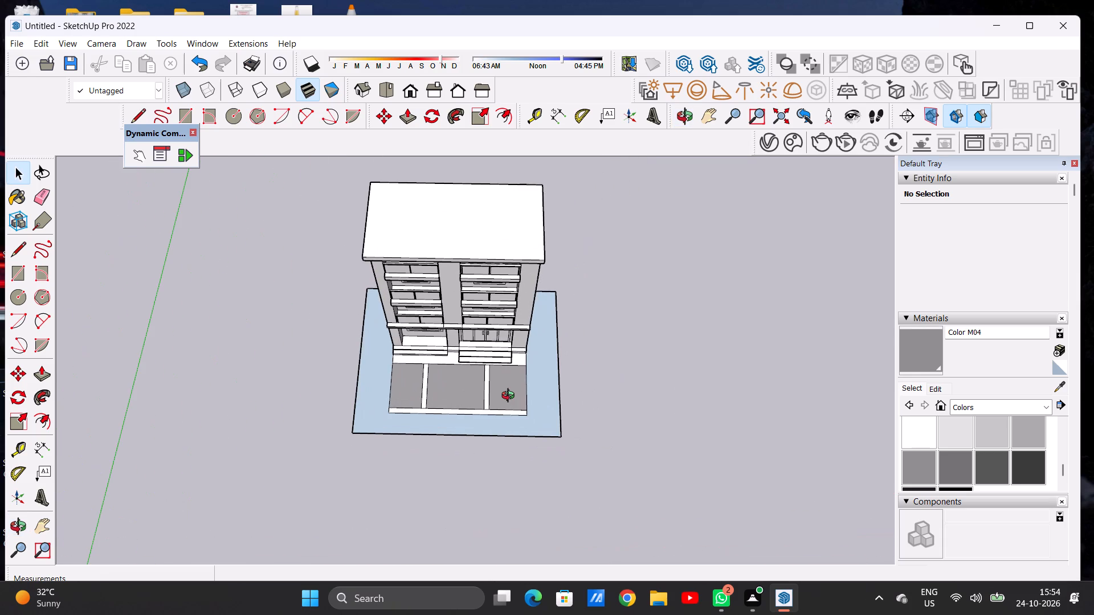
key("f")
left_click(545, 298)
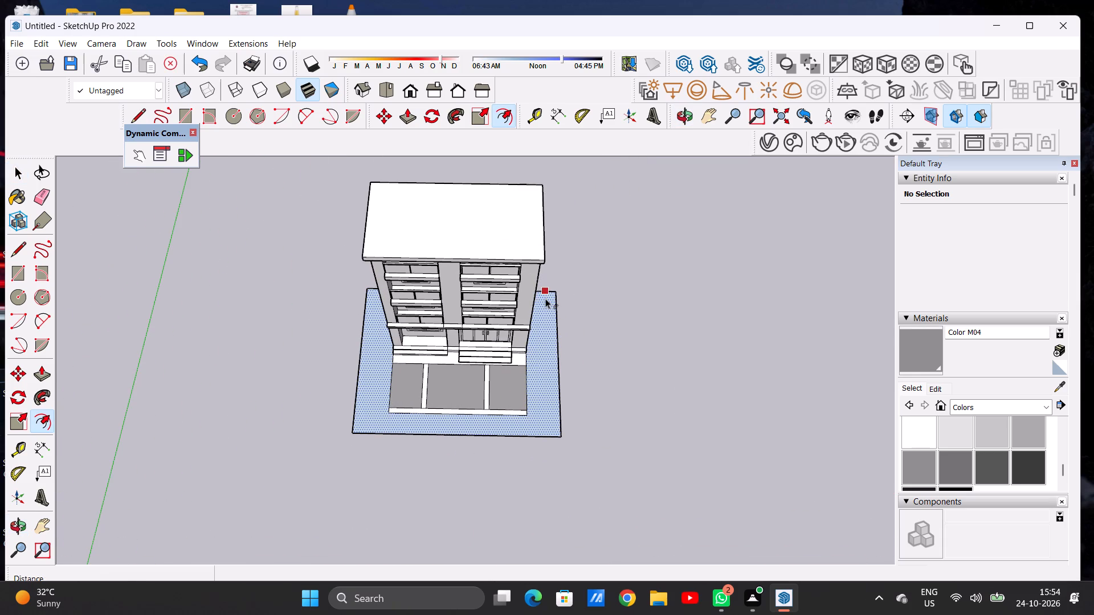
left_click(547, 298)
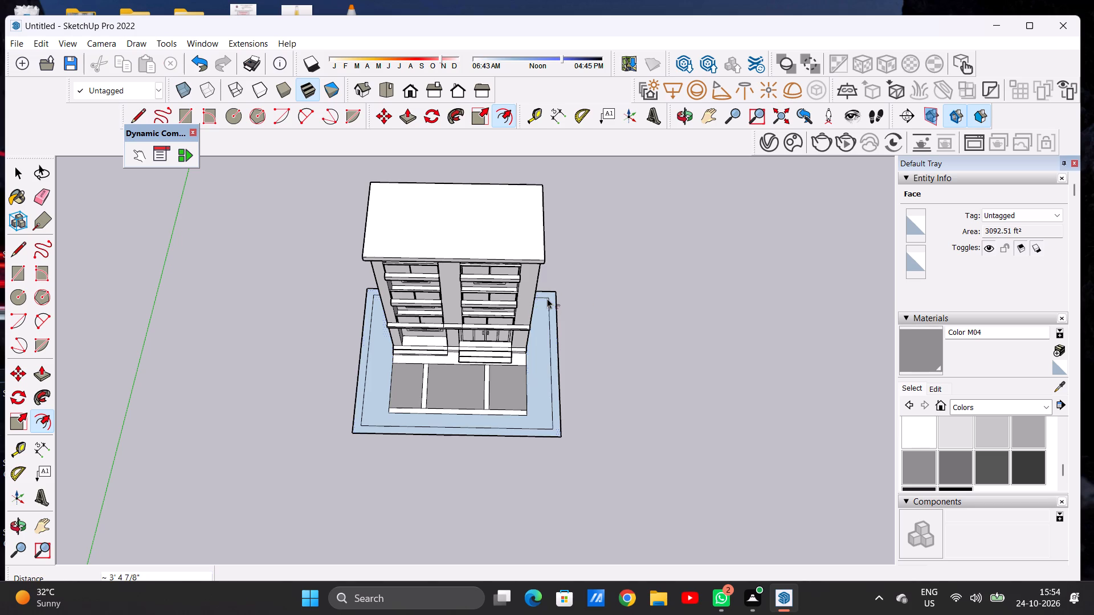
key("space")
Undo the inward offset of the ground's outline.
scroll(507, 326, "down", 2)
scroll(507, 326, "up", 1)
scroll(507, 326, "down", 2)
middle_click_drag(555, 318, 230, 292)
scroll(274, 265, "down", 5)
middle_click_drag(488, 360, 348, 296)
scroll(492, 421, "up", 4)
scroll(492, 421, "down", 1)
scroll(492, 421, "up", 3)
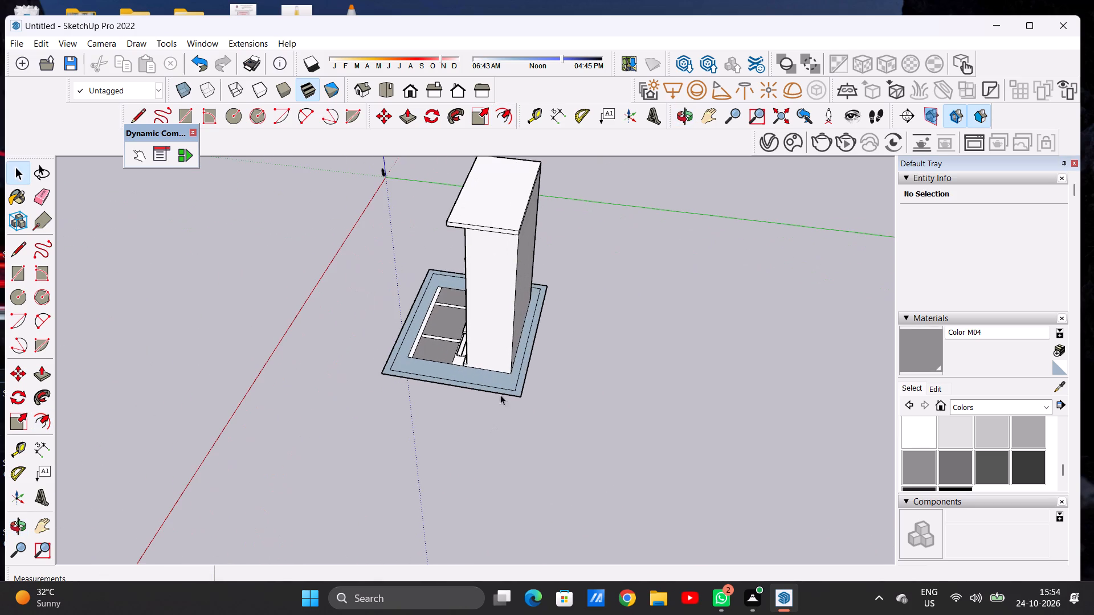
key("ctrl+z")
Offset the large ground's outline inward by about 4' 11 3/16" to form a border strip.
middle_click_drag(511, 373, 526, 413)
scroll(522, 390, "up", 4)
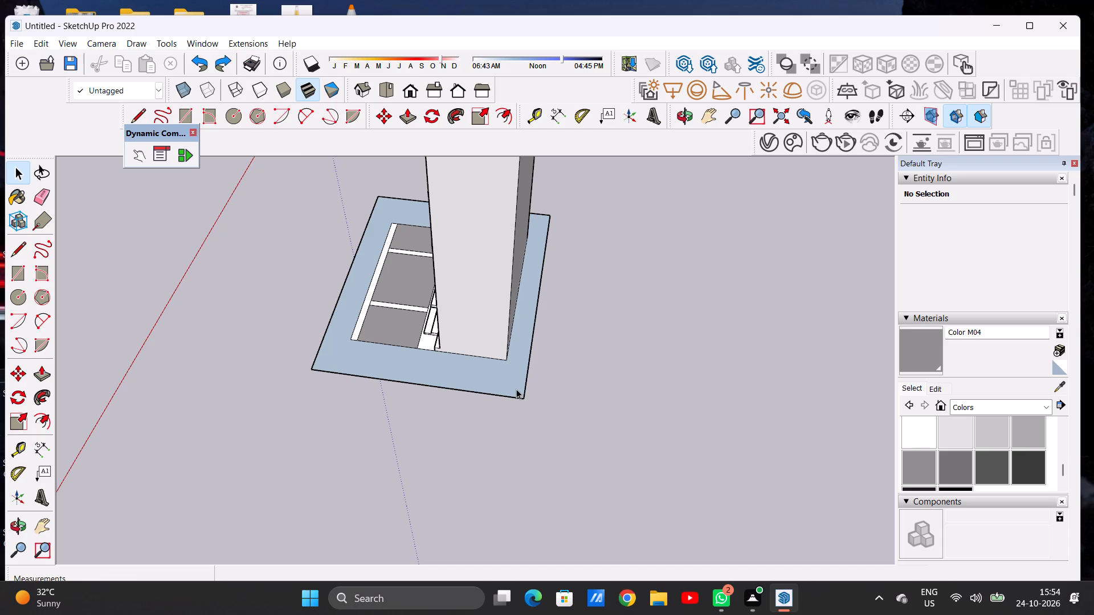
type("OF")
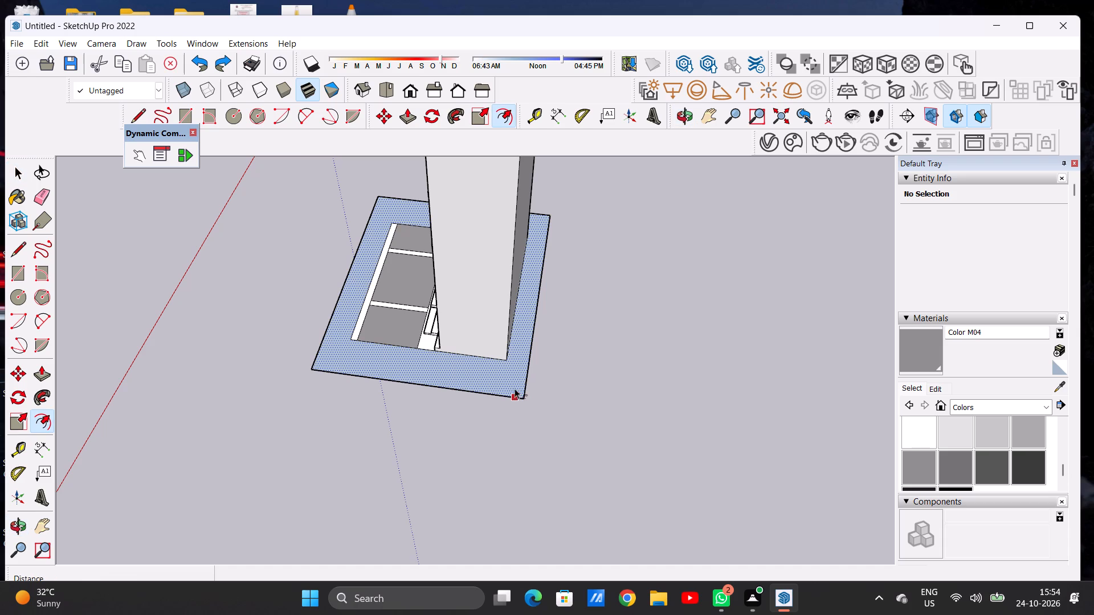
left_click(515, 392)
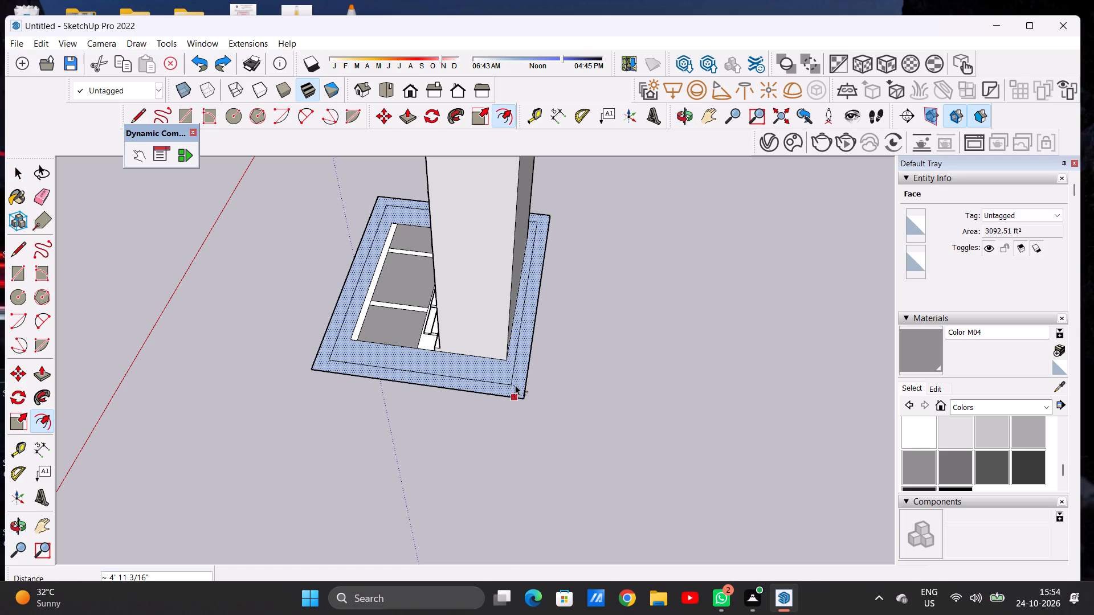
left_click(515, 385)
key("space")
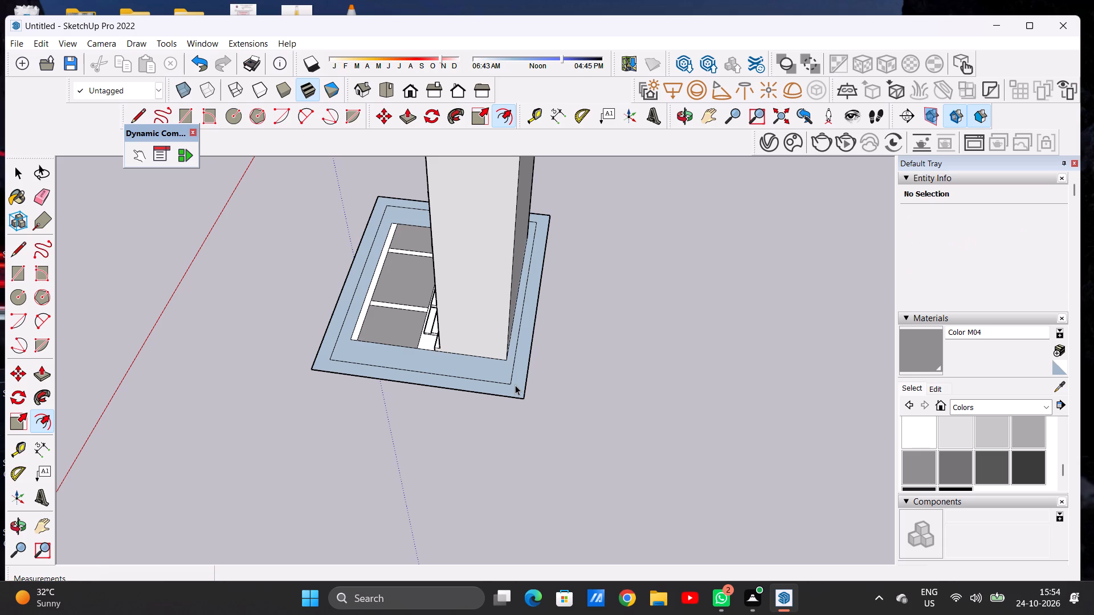
Draw lines about 4' 11 3/16" long from both front corners of the offset outline to the ground's front edge.
scroll(515, 337, "down", 6)
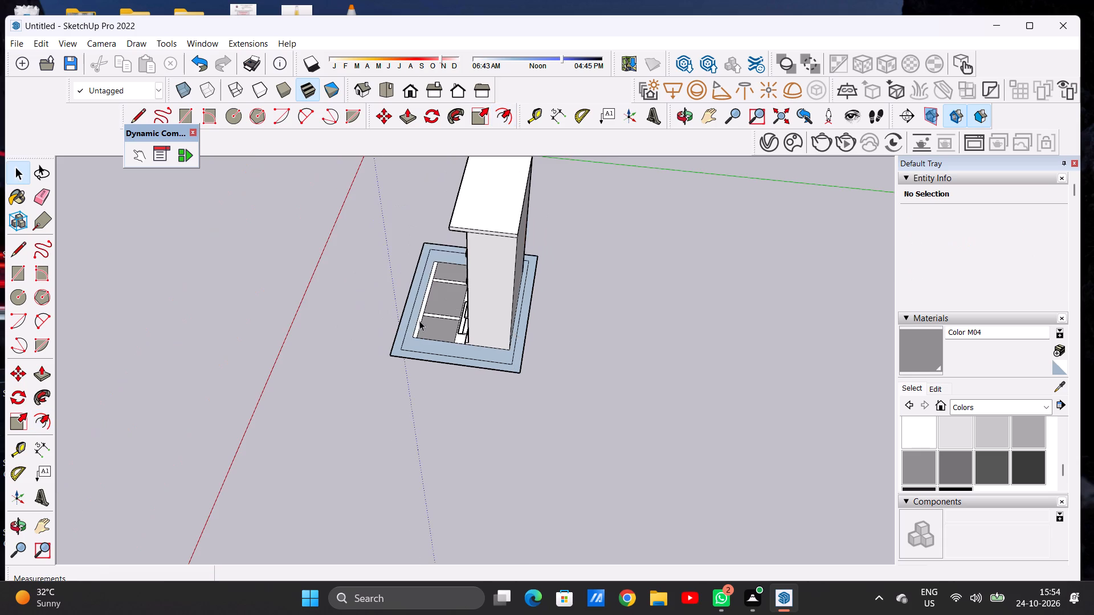
middle_click_drag(414, 324, 786, 334)
scroll(712, 236, "down", 6)
scroll(505, 384, "up", 4)
scroll(438, 380, "down", 1)
scroll(408, 374, "up", 5)
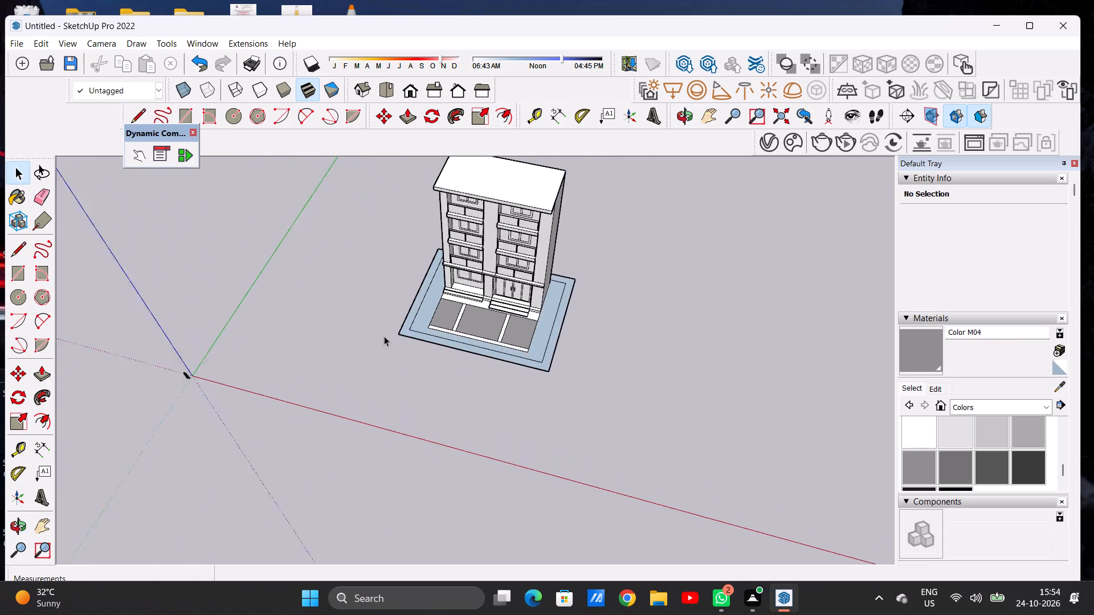
scroll(384, 336, "up", 2)
middle_click_drag(414, 339, 537, 453)
scroll(584, 319, "up", 6)
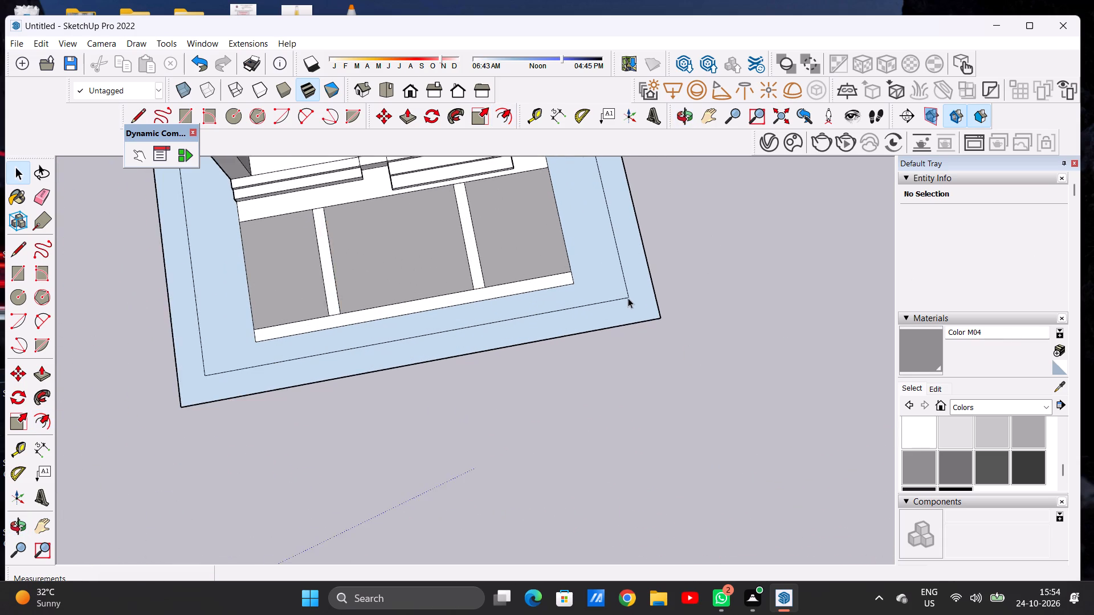
scroll(628, 298, "up", 2)
key("l")
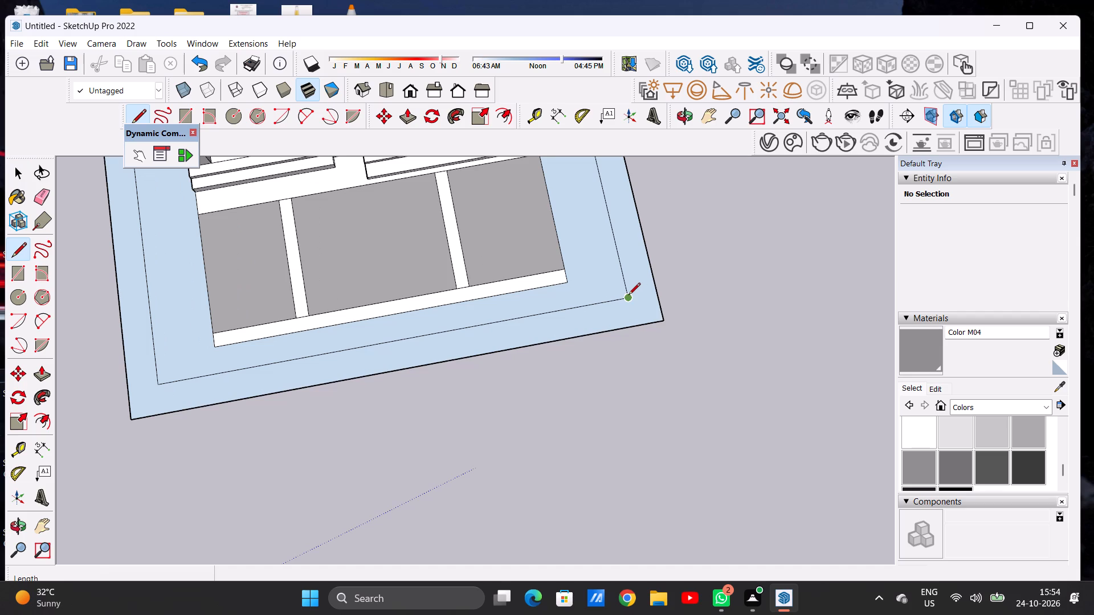
left_click(628, 296)
left_click(641, 326)
left_click(160, 387)
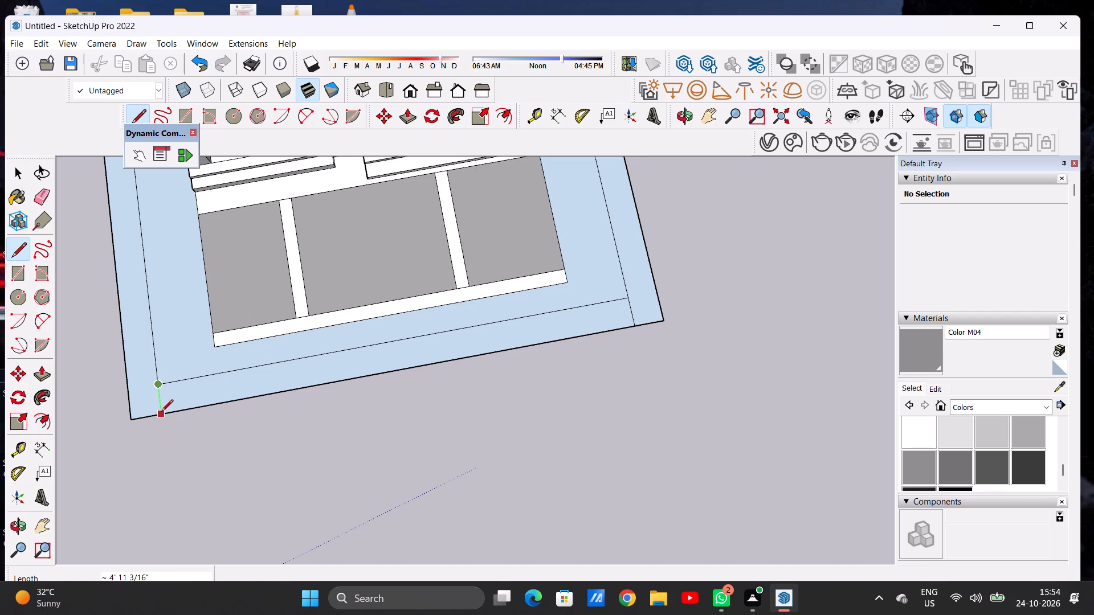
left_click(161, 412)
key("space")
Push/Pull the U-shaped border strip up about 15' 1/16" into a boundary wall around the sides and back.
scroll(384, 386, "down", 11)
scroll(424, 394, "up", 1)
scroll(430, 393, "down", 6)
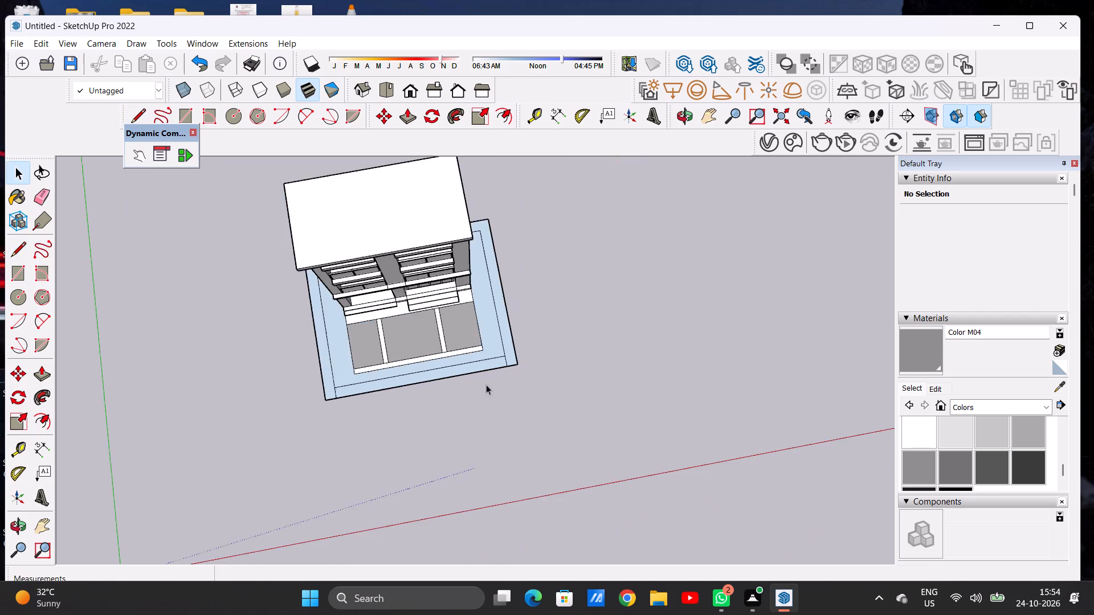
middle_click_drag(484, 416, 426, 273)
scroll(530, 393, "up", 2)
scroll(533, 408, "down", 1)
scroll(534, 417, "up", 5)
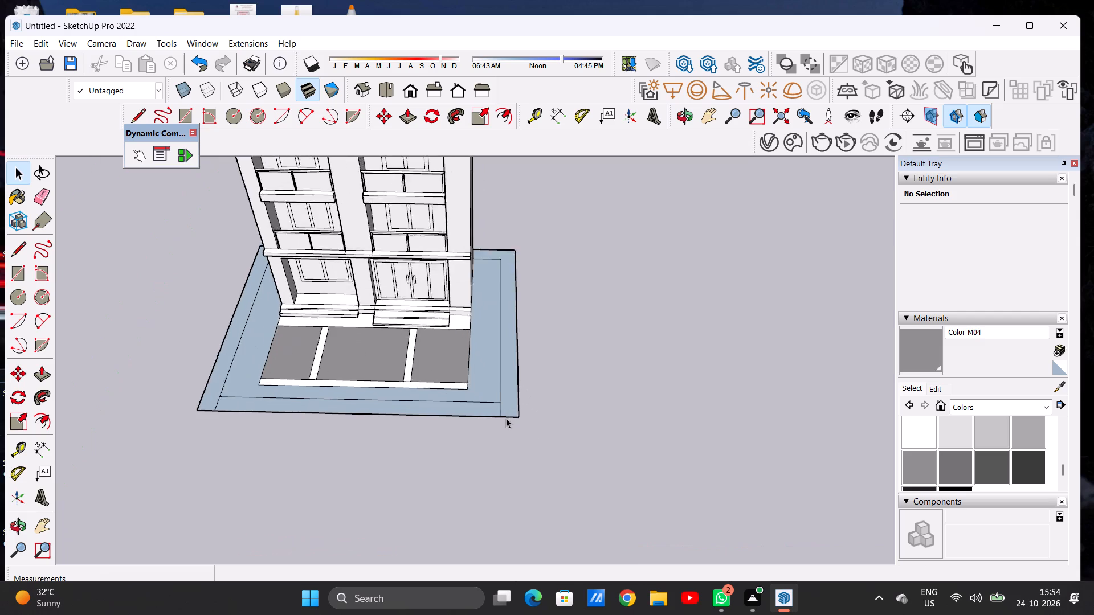
scroll(506, 418, "up", 2)
key("p")
scroll(517, 393, "up", 4)
left_click(517, 393)
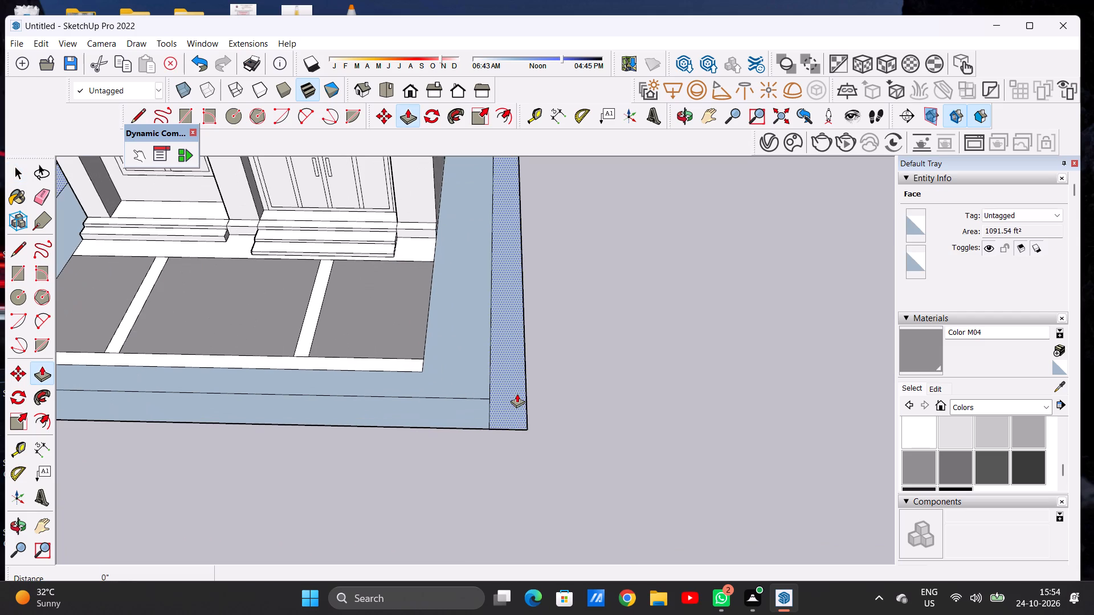
scroll(533, 378, "down", 9)
scroll(548, 401, "up", 1)
scroll(548, 401, "down", 2)
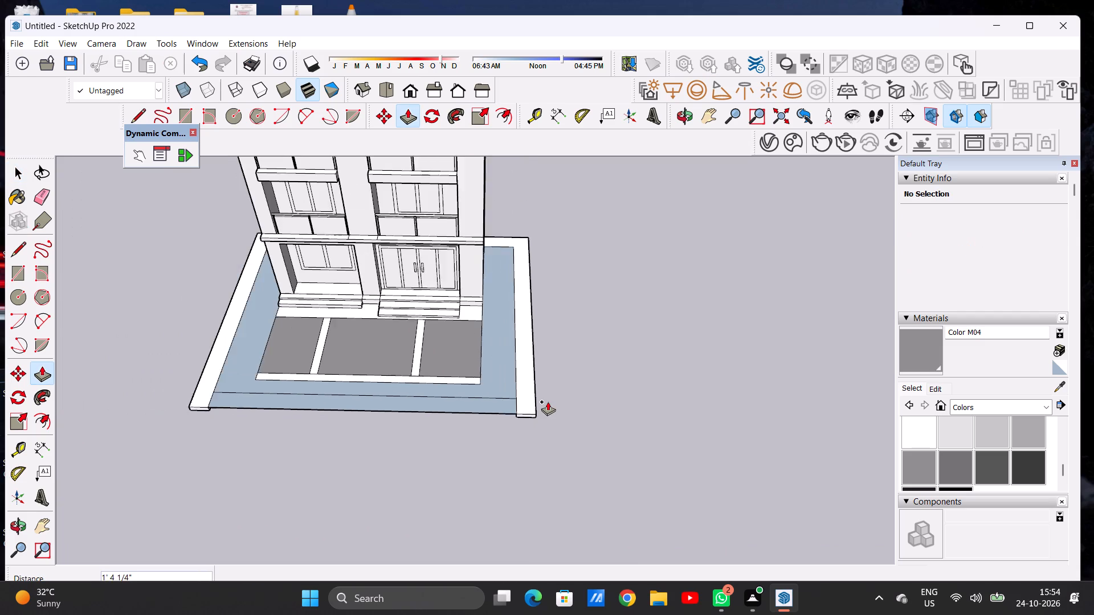
left_click(531, 360)
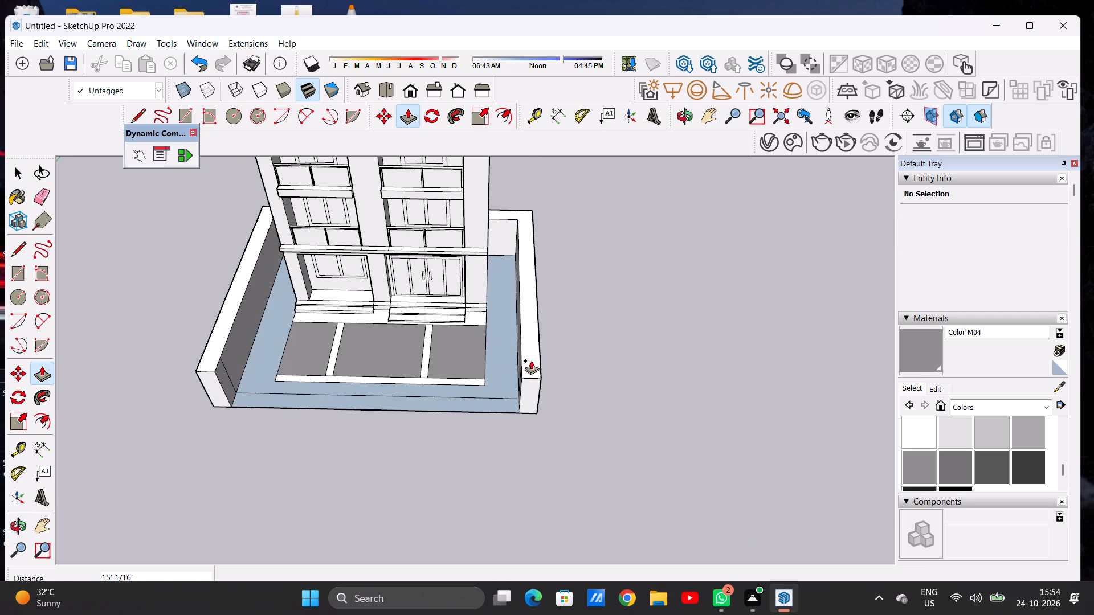
key("space")
Erase the leftover offset line across the front of the ground between the two side walls.
scroll(567, 391, "down", 7)
middle_click_drag(526, 406, 553, 261)
scroll(424, 436, "up", 4)
scroll(424, 436, "down", 1)
scroll(424, 436, "up", 3)
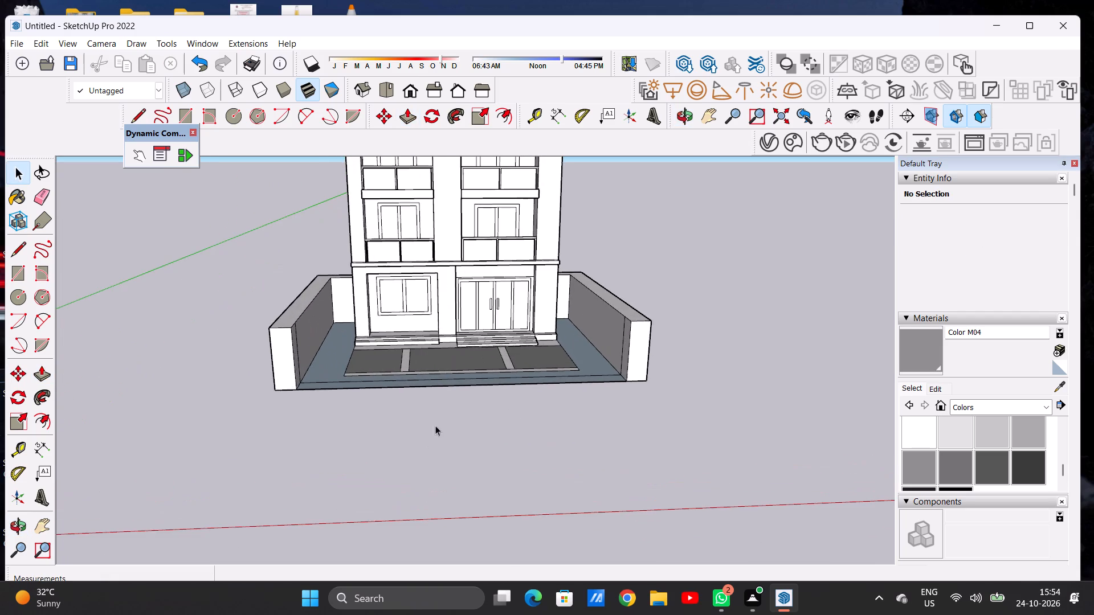
middle_click_drag(543, 413, 514, 502)
scroll(669, 358, "down", 5)
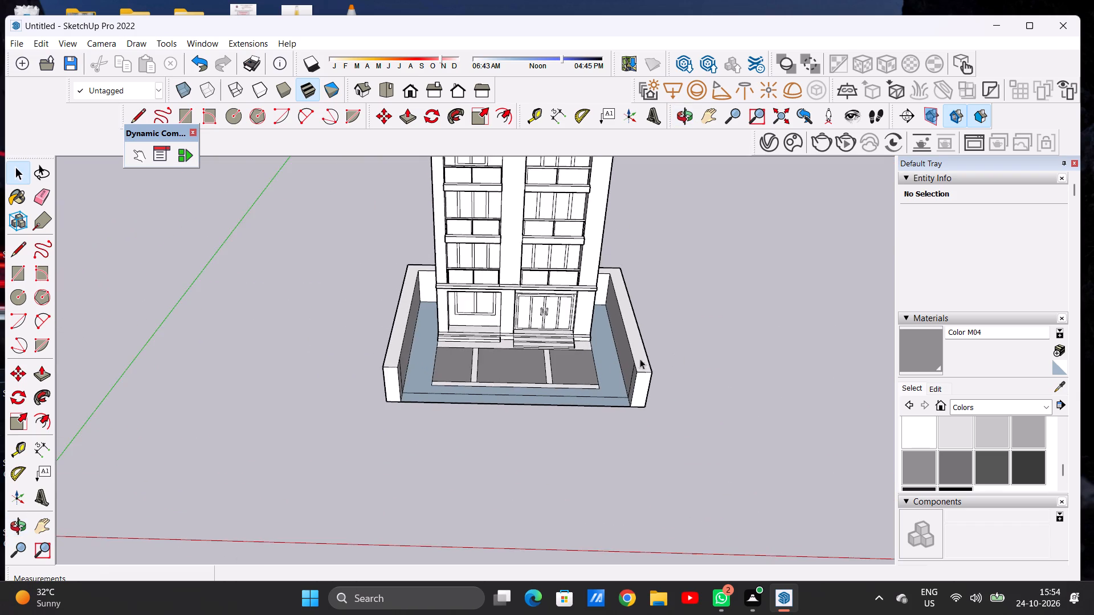
scroll(597, 389, "up", 1)
scroll(597, 390, "down", 1)
scroll(598, 393, "up", 5)
middle_click_drag(627, 415, 624, 446)
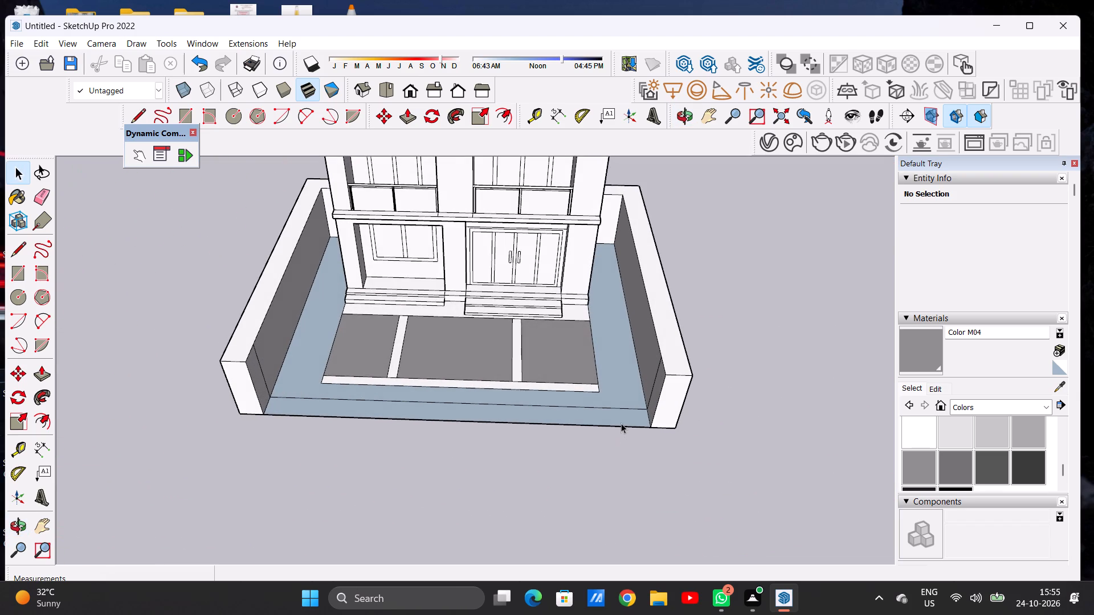
scroll(621, 423, "up", 4)
key("e")
left_click(613, 399)
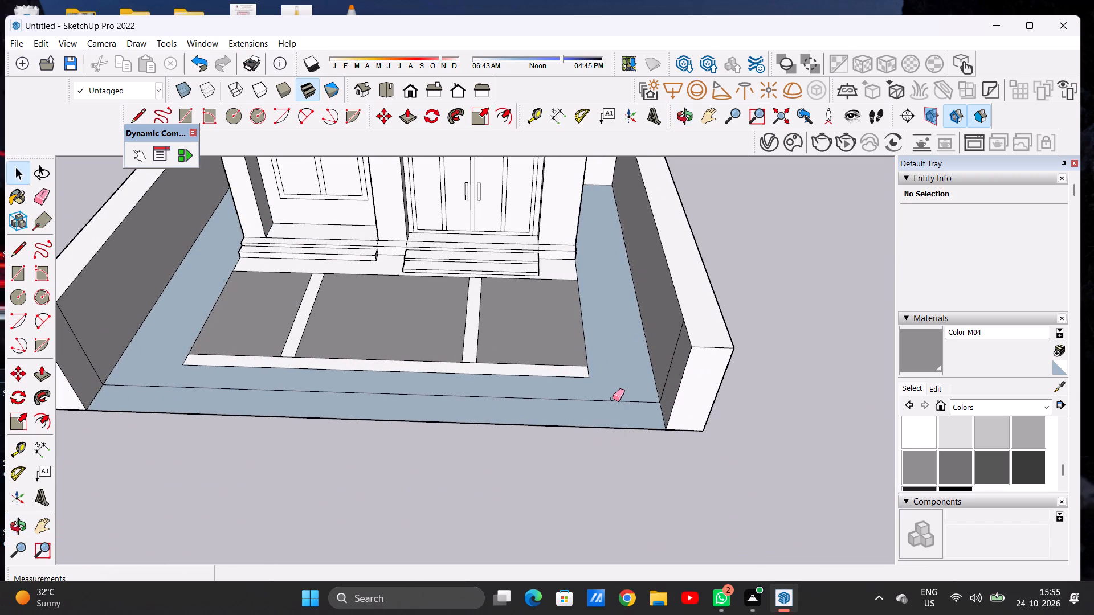
key("space")
Erase the vertical seam near the front end of the boundary wall's inner face, on the side away from the entrance.
scroll(748, 393, "down", 4)
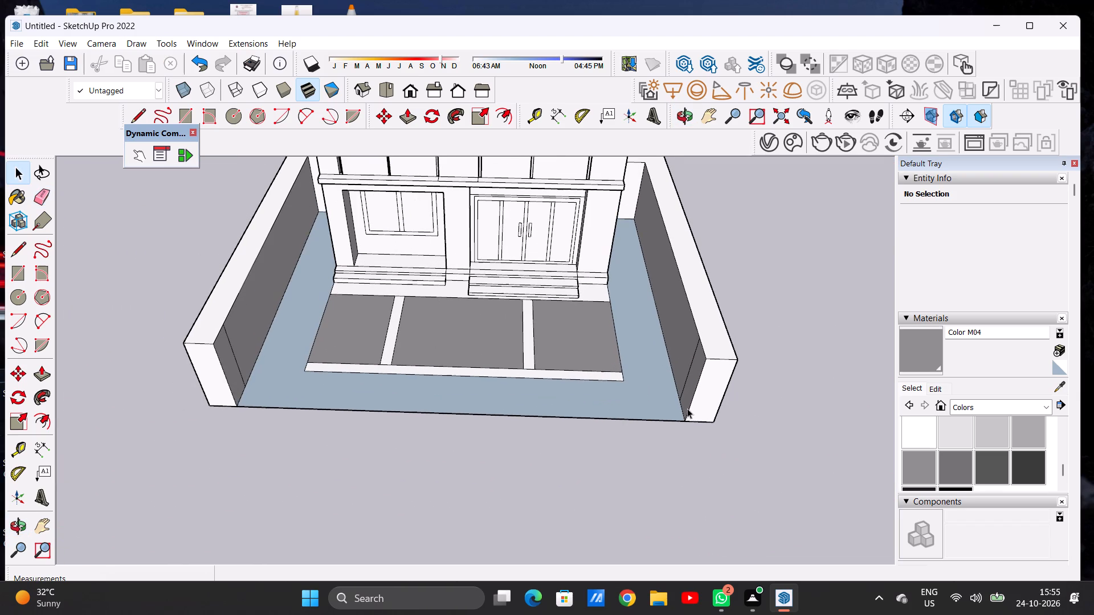
scroll(323, 337, "up", 4)
middle_click_drag(258, 370, 172, 370)
scroll(192, 321, "up", 4)
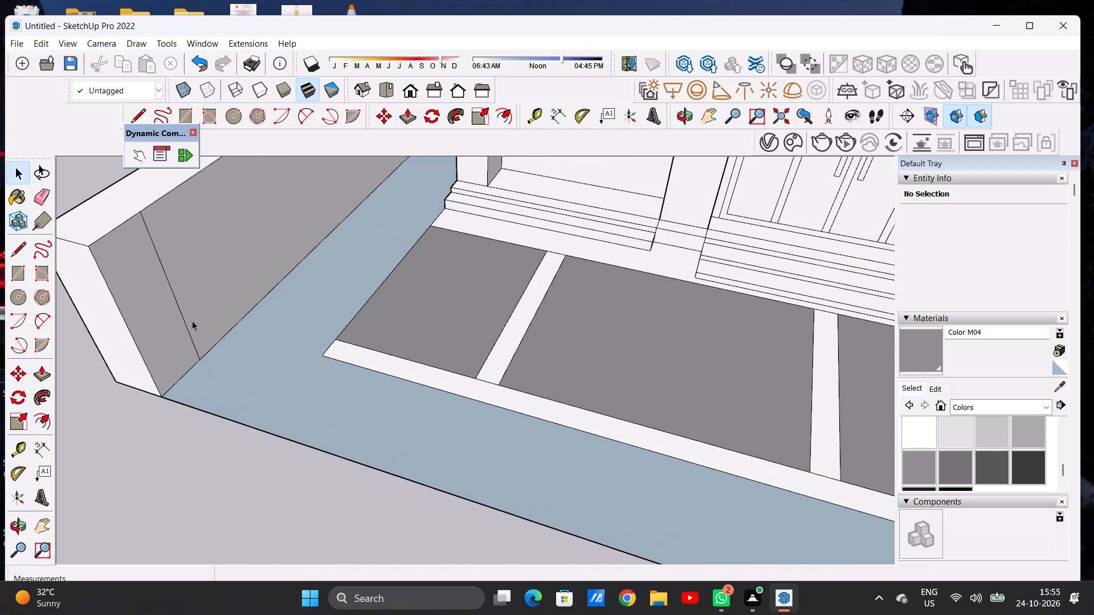
key("e")
left_click_drag(181, 301, 174, 309)
scroll(260, 343, "down", 6)
scroll(287, 356, "up", 1)
scroll(289, 357, "down", 10)
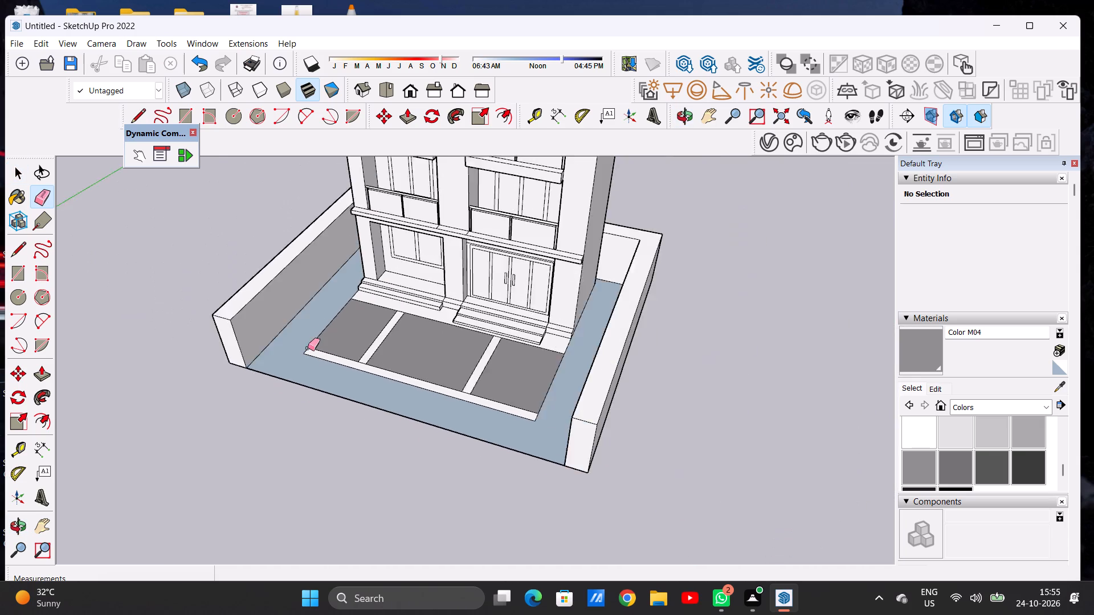
Erase the vertical seam near the front end of the boundary wall's inner face on the entrance side.
scroll(308, 348, "down", 6)
middle_click_drag(353, 365, 631, 298)
scroll(455, 412, "up", 11)
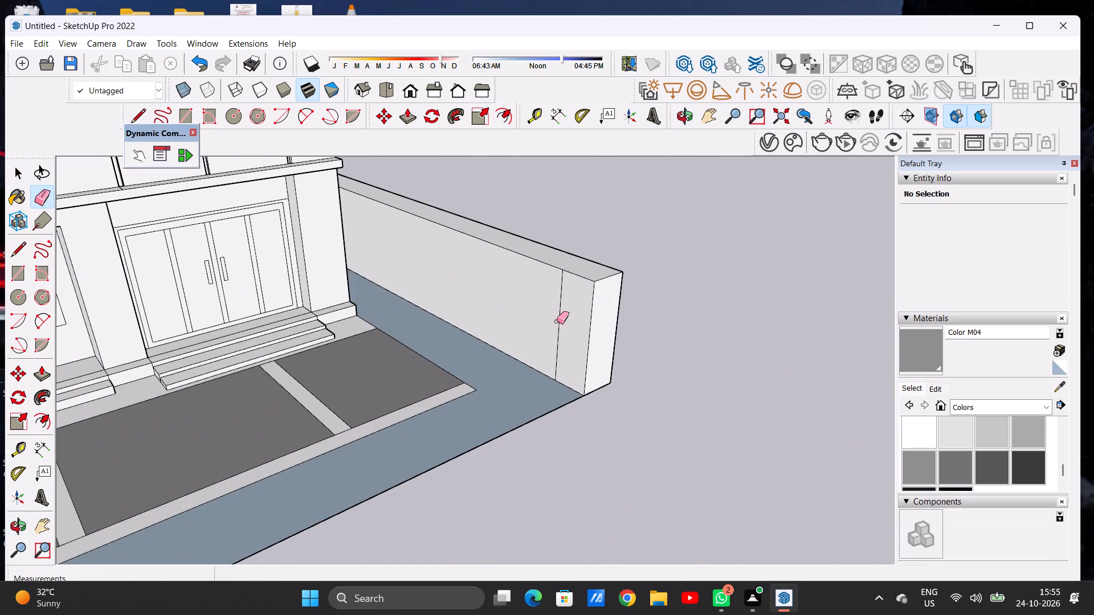
double_click(557, 321)
left_click(561, 323)
key("space")
Examine the whole hotel and its boundary wall from the front, at high and low viewing angles.
scroll(599, 347, "down", 20)
scroll(599, 347, "down", 1)
middle_click_drag(541, 355, 354, 320)
scroll(516, 343, "up", 6)
middle_click_drag(542, 346, 545, 393)
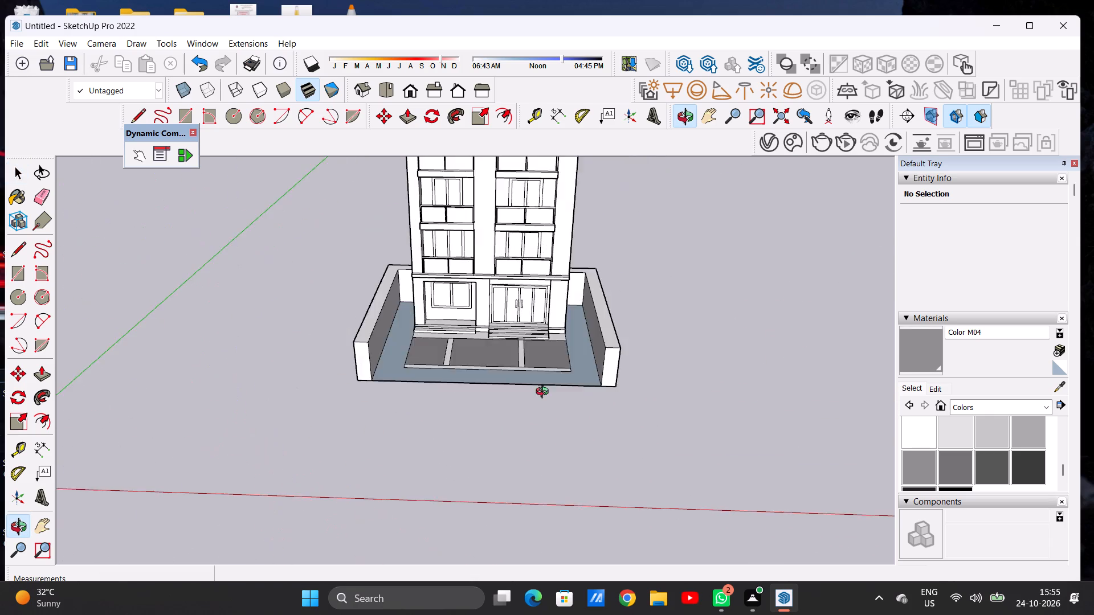
middle_click_drag(545, 393, 527, 417)
scroll(527, 417, "up", 1)
scroll(527, 417, "down", 9)
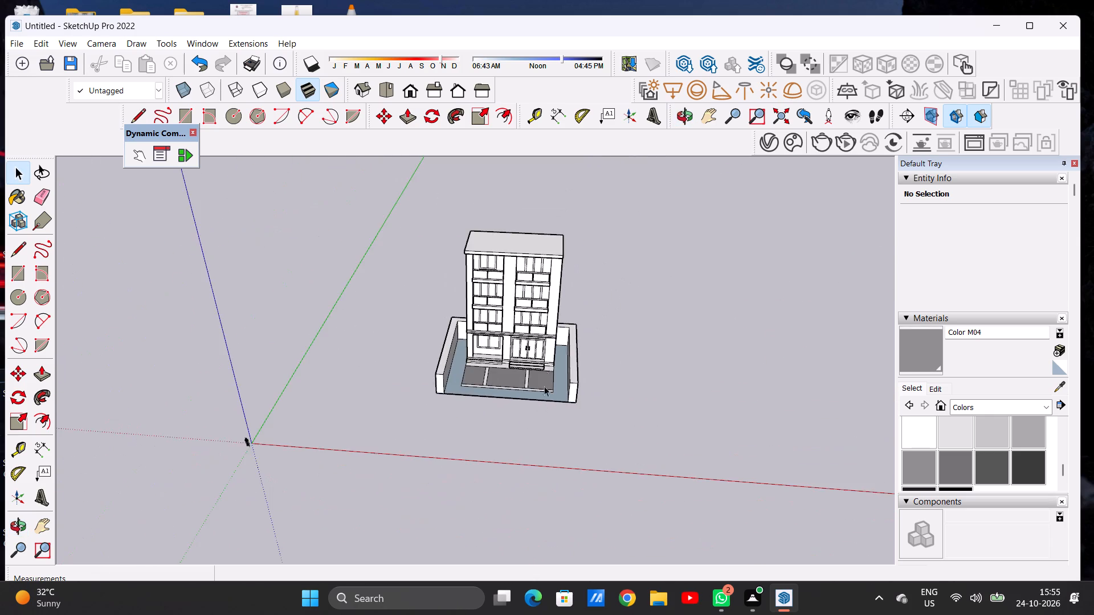
scroll(538, 323, "up", 5)
middle_click_drag(536, 367, 542, 289)
scroll(535, 350, "down", 4)
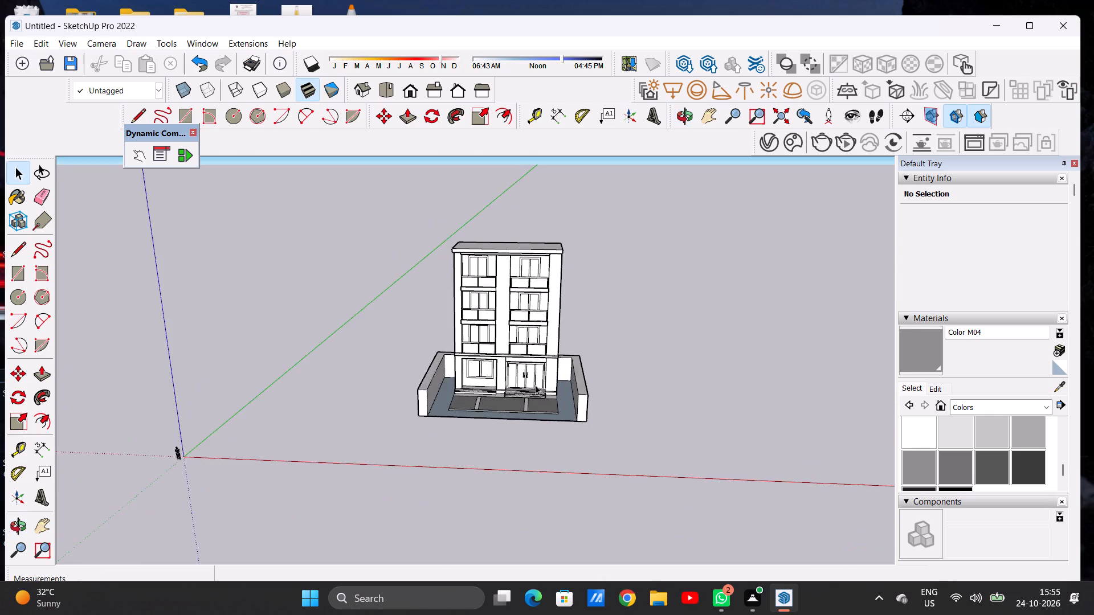
scroll(534, 409, "up", 6)
middle_click_drag(526, 392, 533, 486)
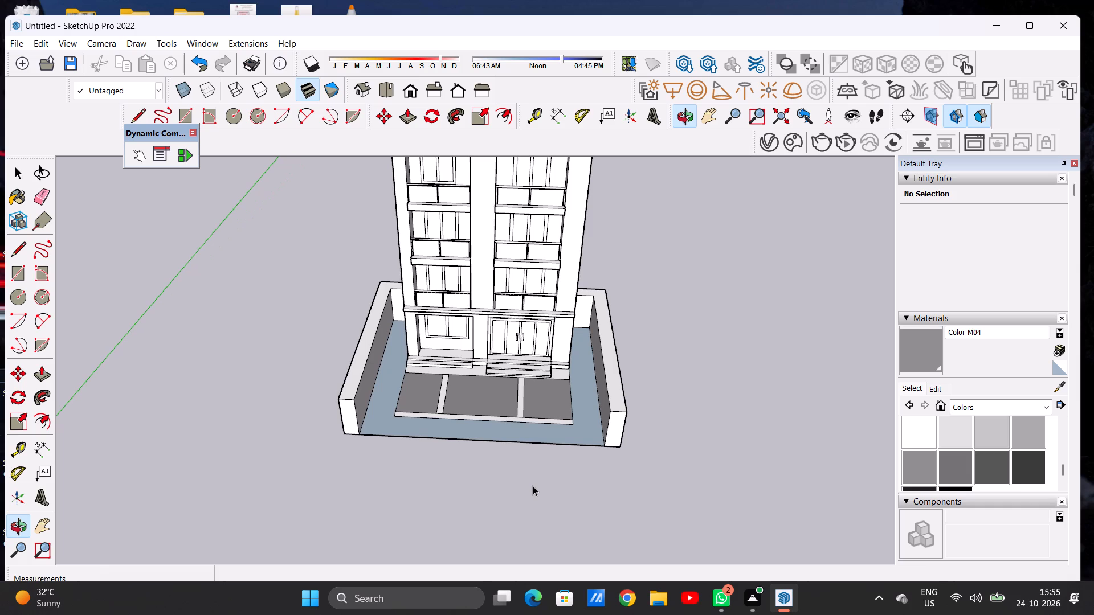
scroll(514, 436, "down", 6)
middle_click_drag(521, 445, 532, 342)
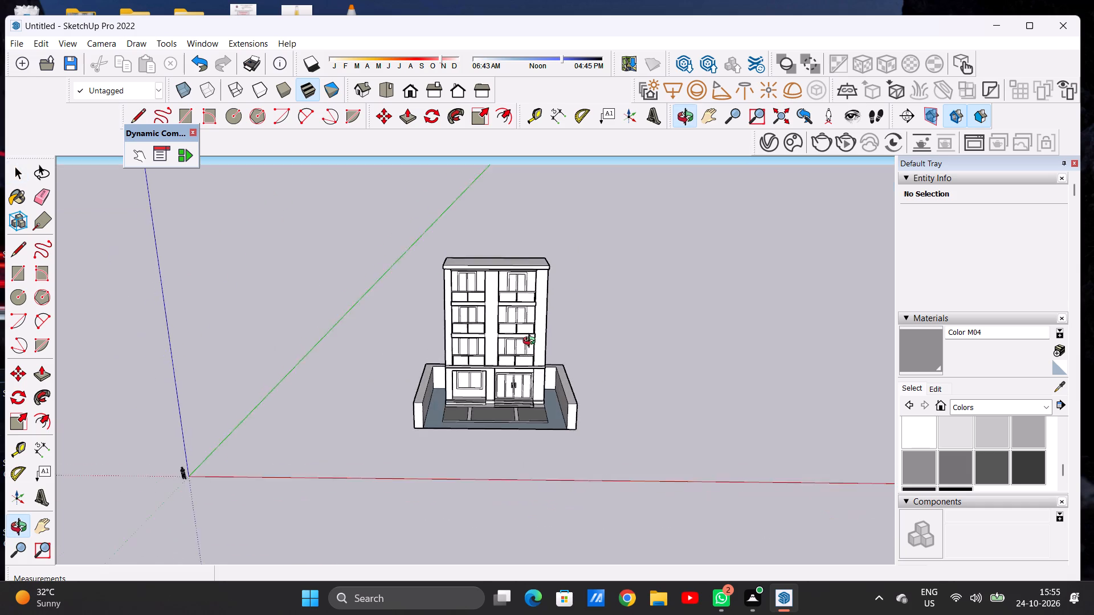
middle_click_drag(532, 342, 529, 329)
scroll(514, 381, "up", 8)
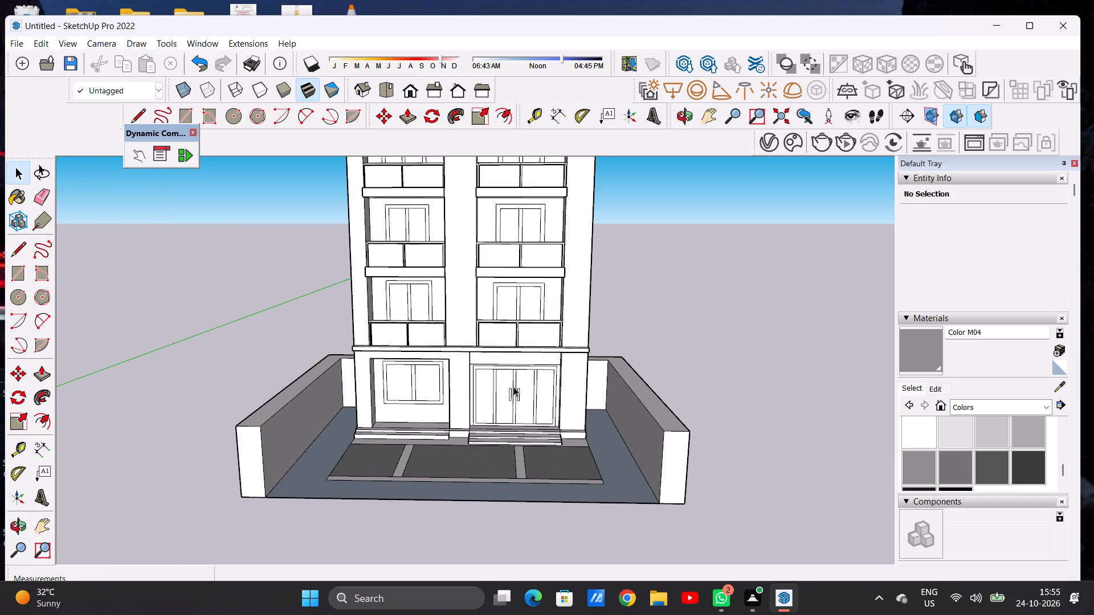
Push/Pull the inner face of the entrance-side boundary wall outward about 1' 9 5/16" to thin the wall.
scroll(513, 416, "down", 7)
middle_click_drag(600, 432, 606, 523)
scroll(528, 436, "up", 7)
middle_click_drag(541, 455, 624, 471)
scroll(628, 435, "up", 6)
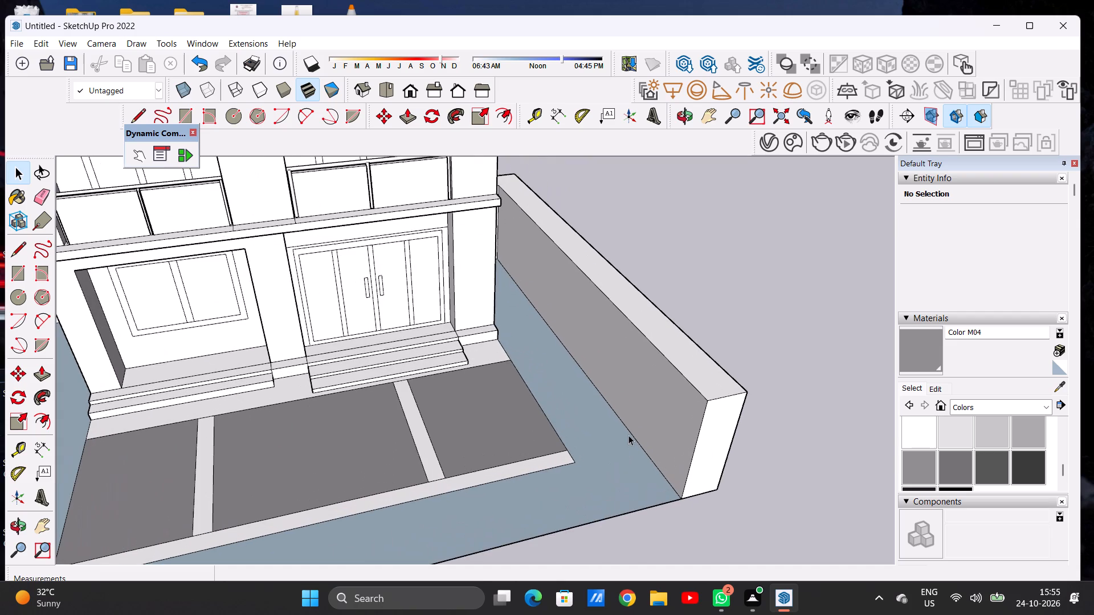
key("p")
left_click(660, 416)
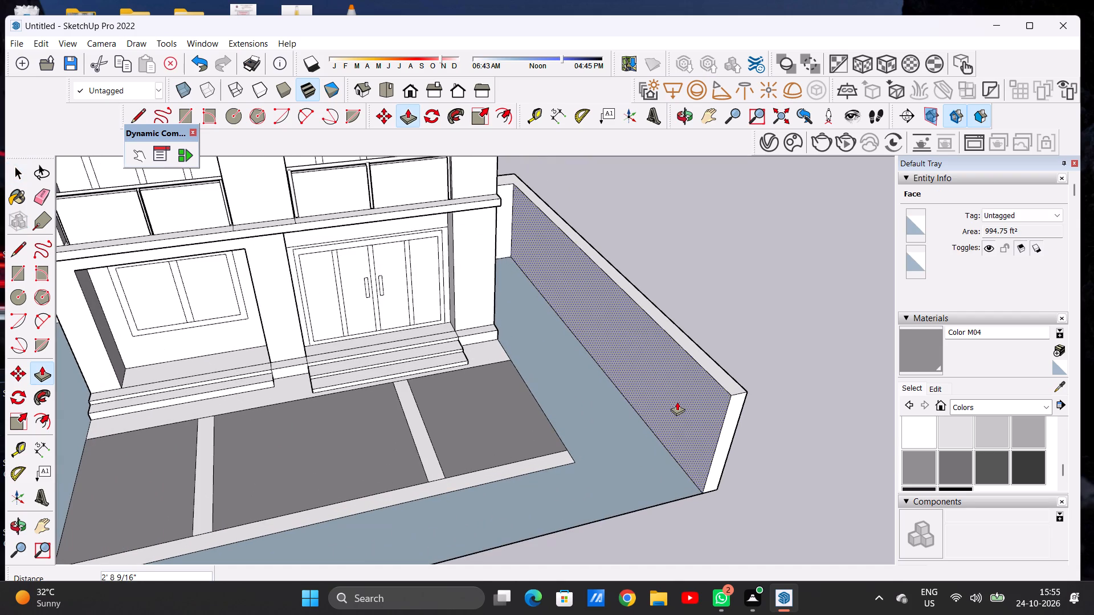
left_click(671, 407)
Push/Pull the inner face of the opposite side boundary wall outward about 1' 4 7/16" to thin the wall.
scroll(678, 410, "down", 8)
middle_click_drag(536, 493, 304, 469)
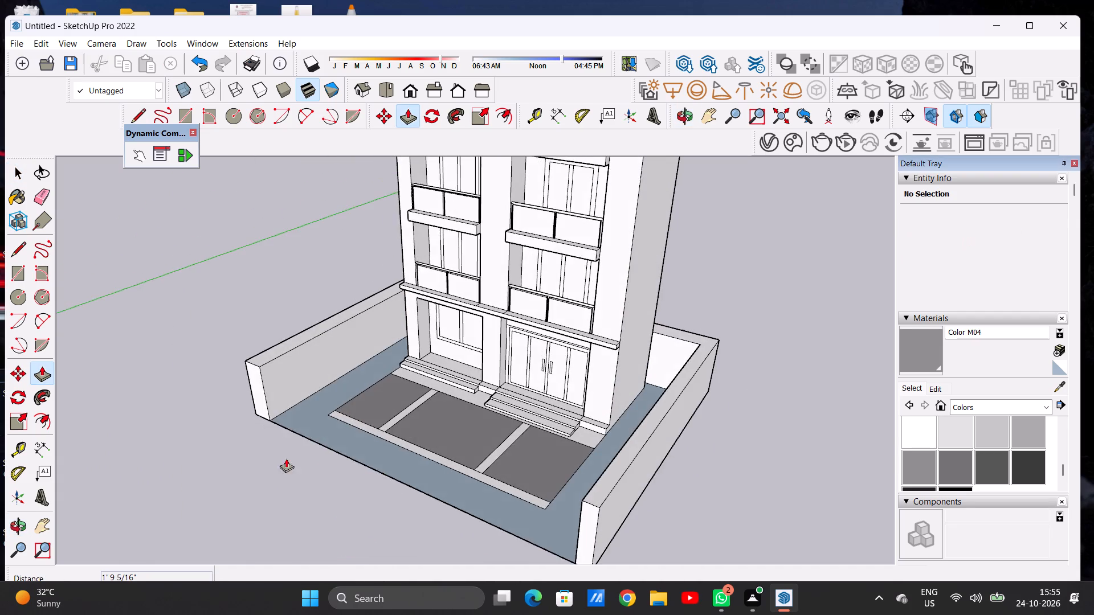
scroll(279, 405, "up", 8)
left_click(256, 365)
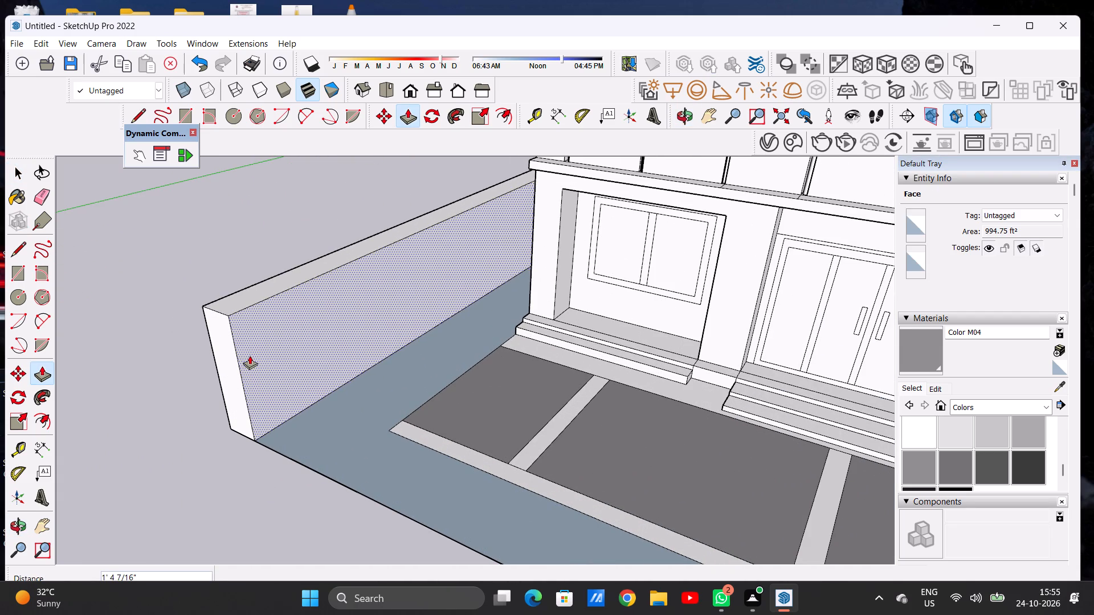
left_click(250, 355)
Push/Pull the inner face of the back boundary wall outward to thin it like the side walls.
scroll(271, 393, "down", 15)
middle_click_drag(571, 383, 545, 409)
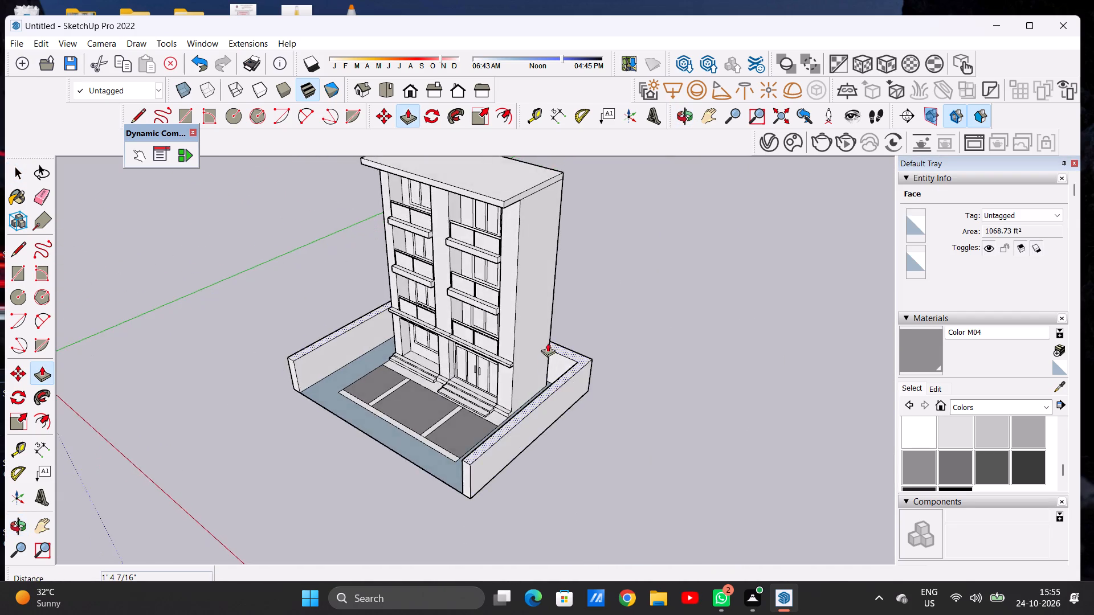
scroll(549, 330, "up", 20)
scroll(549, 330, "up", 1)
left_click(598, 428)
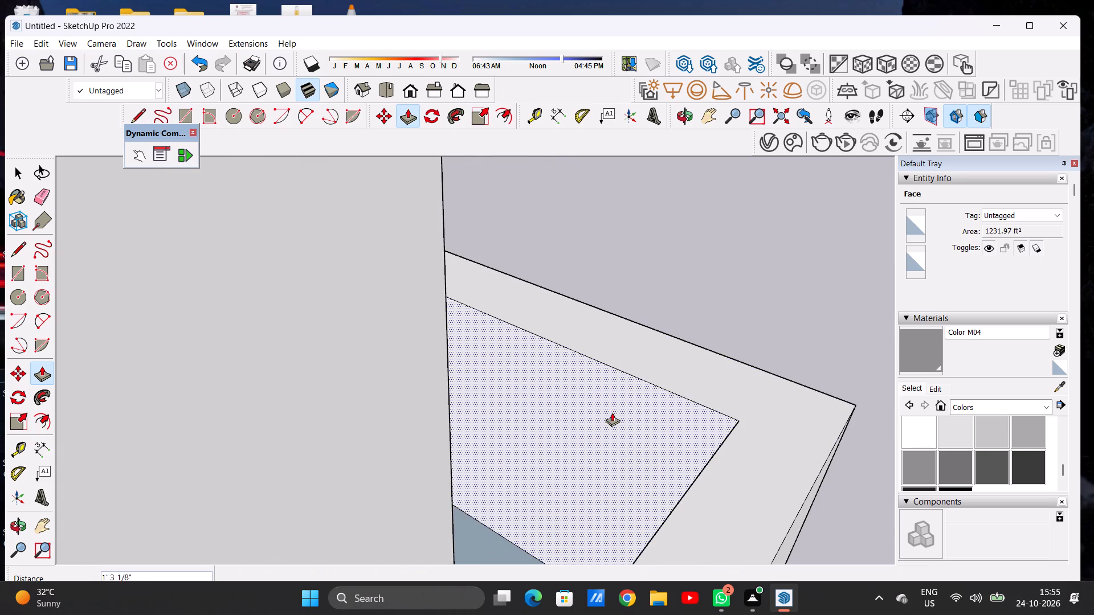
left_click(618, 405)
key("space")
Examine the thinned boundary wall and the whole hotel from the side, back and front.
scroll(622, 375, "down", 6)
scroll(612, 371, "up", 1)
scroll(612, 369, "down", 11)
scroll(630, 330, "up", 1)
scroll(629, 334, "down", 7)
middle_click_drag(454, 399, 166, 443)
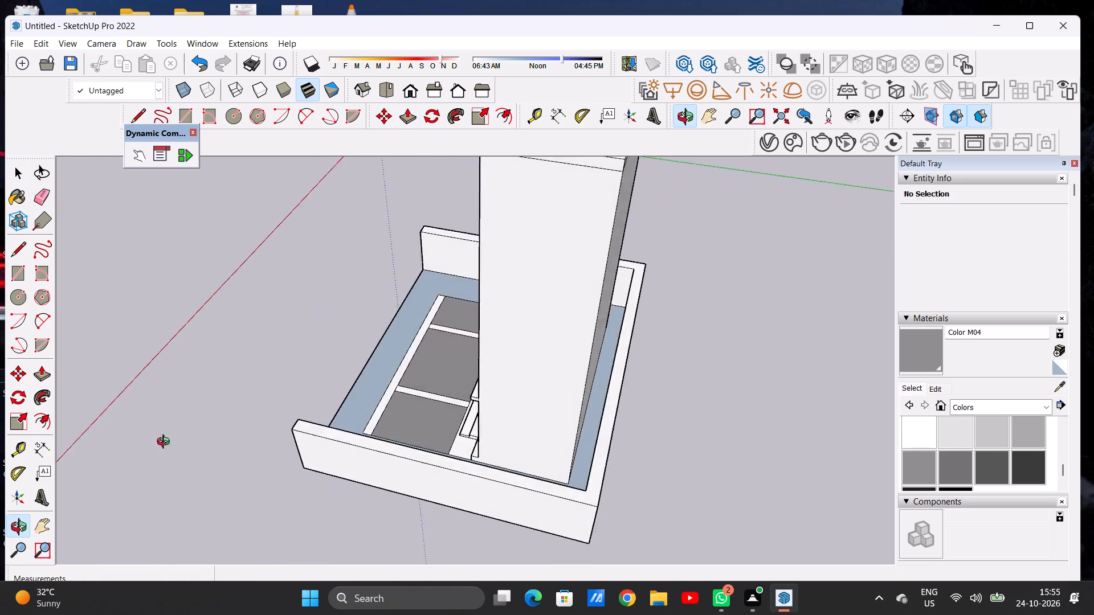
middle_click_drag(166, 443, 560, 388)
middle_click_drag(387, 428, 511, 397)
scroll(402, 359, "down", 8)
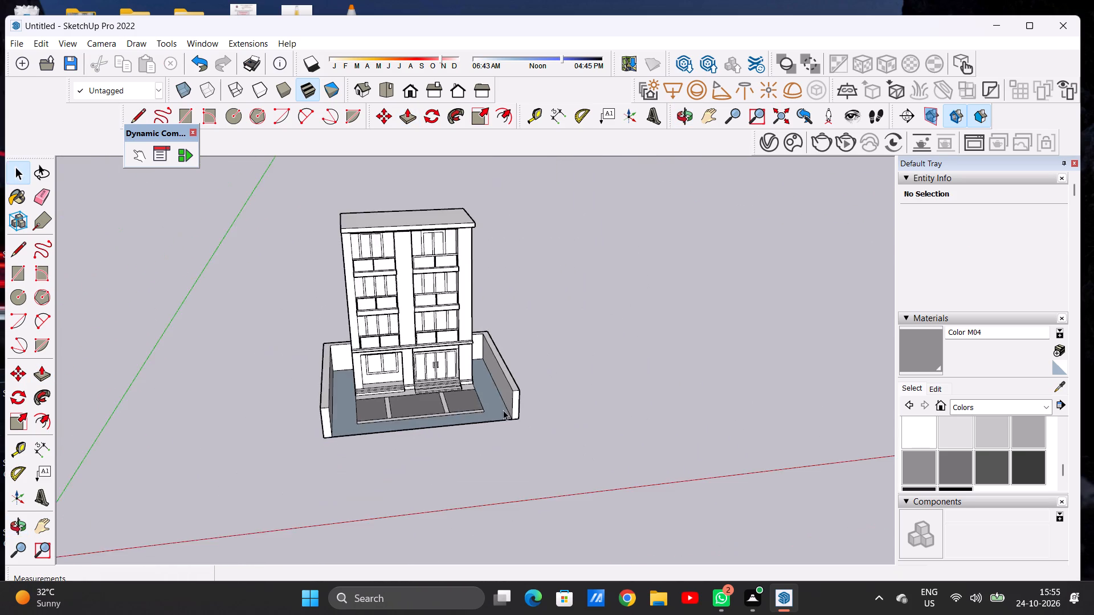
middle_click_drag(504, 413, 439, 364)
middle_click(439, 358)
scroll(430, 289, "up", 7)
scroll(446, 348, "down", 5)
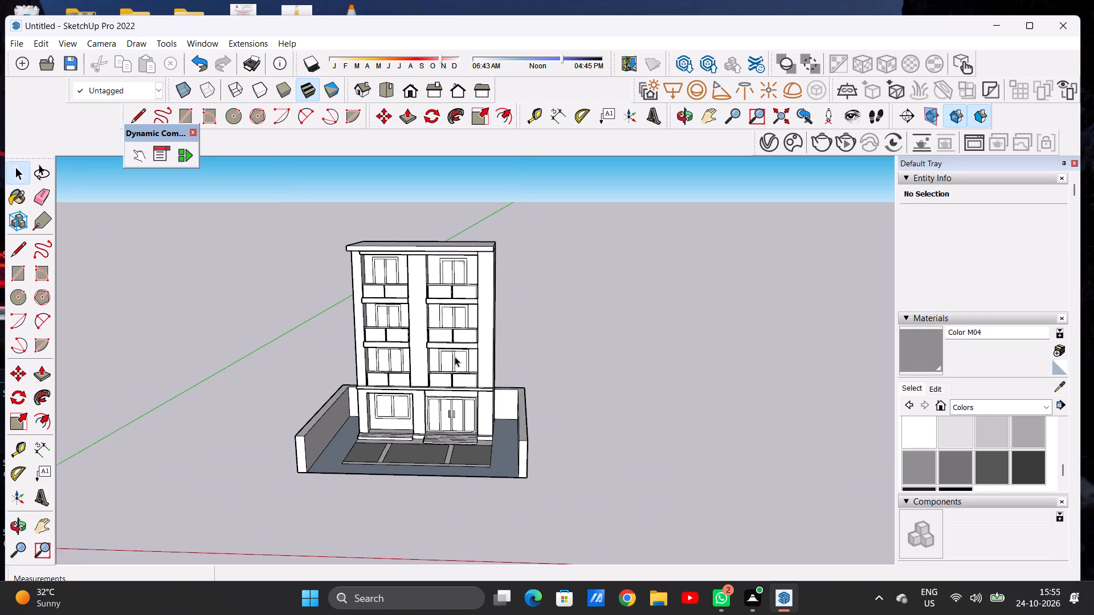
scroll(455, 356, "up", 1)
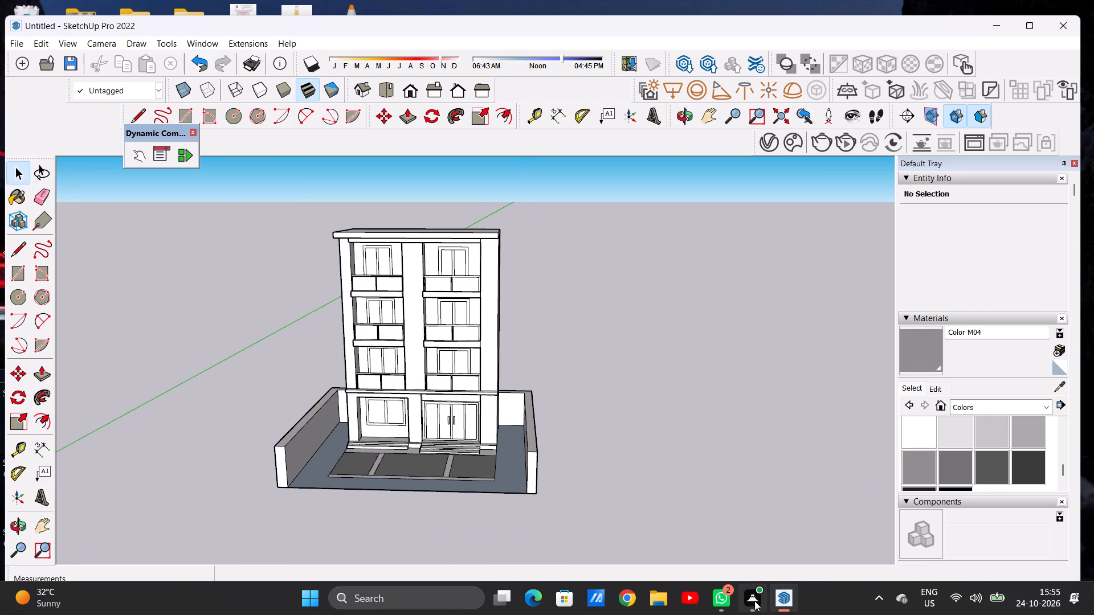